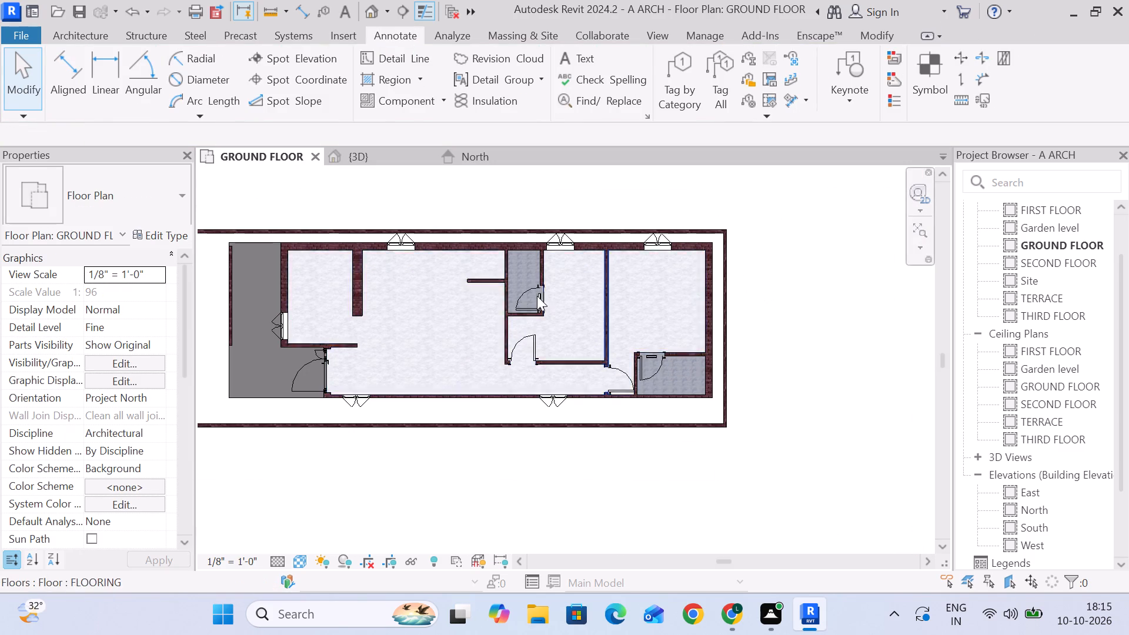
Examine the new toilet's flooring and the surrounding rooms on the ground floor plan.
{"action": "scroll", "coordinate": [540, 291], "scroll_direction": "up", "scroll_amount": 7}
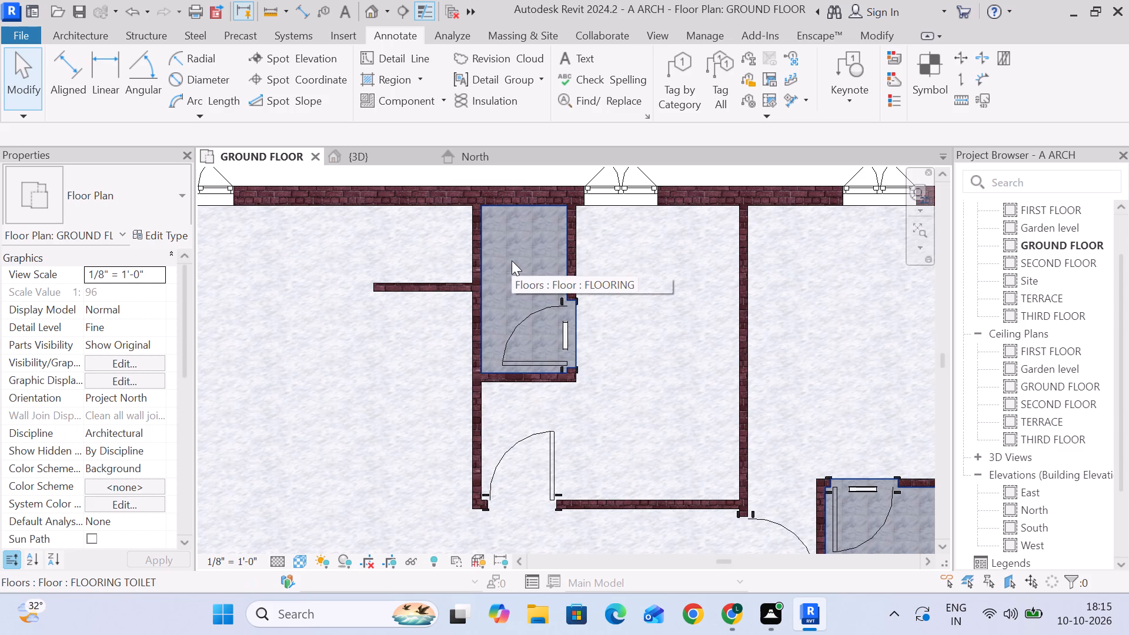
{"action": "scroll", "coordinate": [479, 239], "scroll_direction": "up", "scroll_amount": 1}
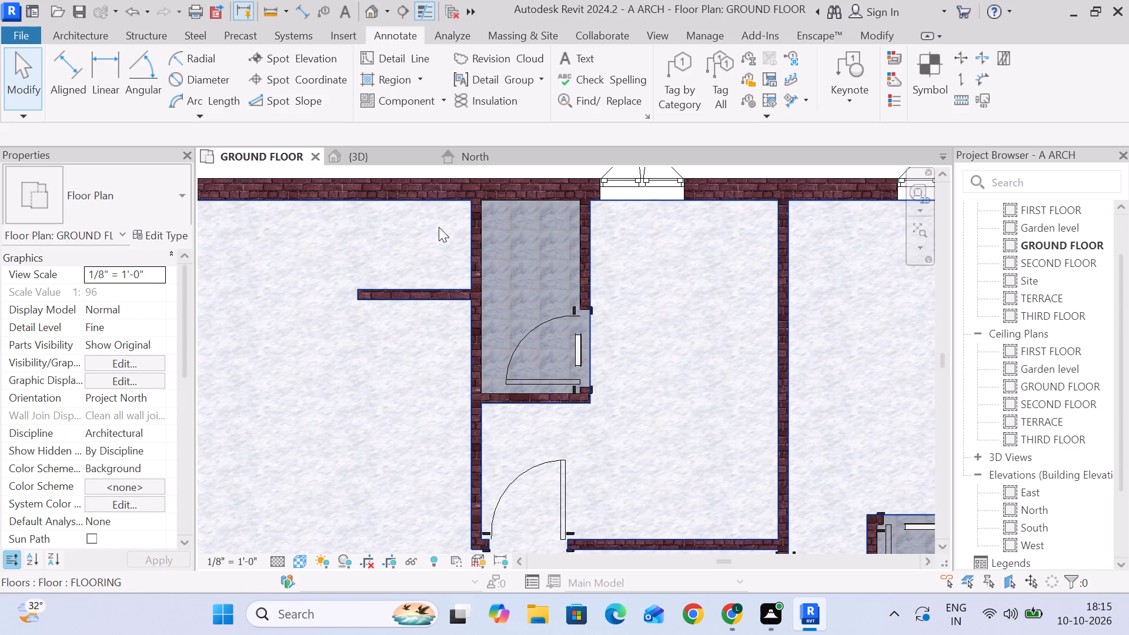
{"action": "scroll", "coordinate": [438, 228], "scroll_direction": "down", "scroll_amount": 2}
{"action": "middle_click_drag", "start_coordinate": [437, 230], "coordinate": [553, 202]}
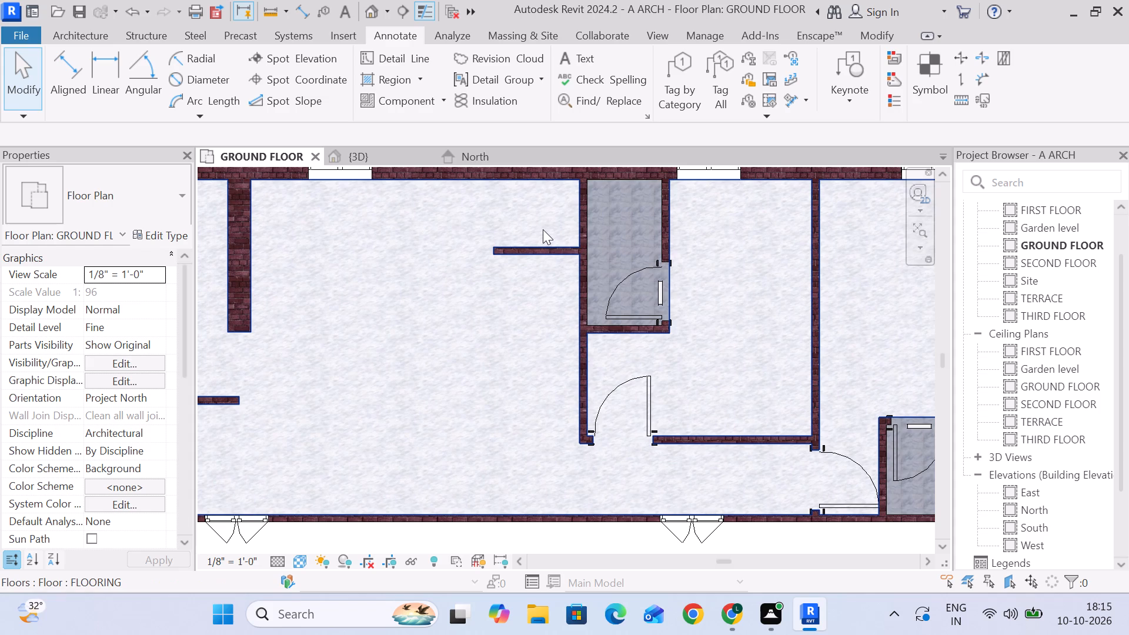
{"action": "scroll", "coordinate": [862, 302], "scroll_direction": "down", "scroll_amount": 4}
{"action": "middle_click_drag", "start_coordinate": [848, 324], "coordinate": [770, 305]}
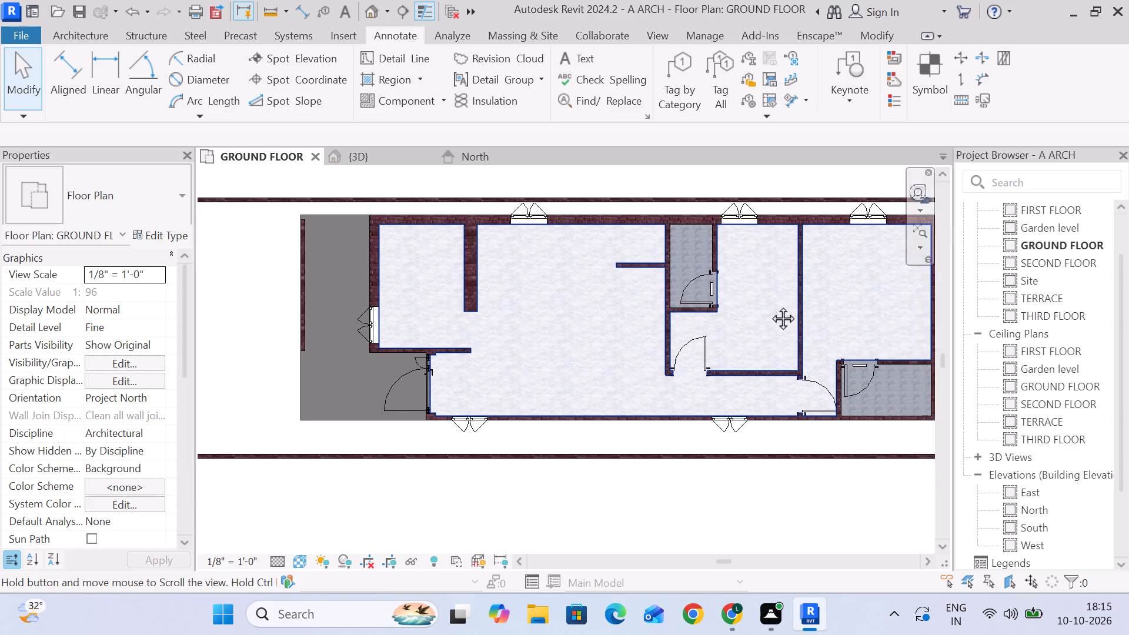
{"action": "middle_click_drag", "start_coordinate": [770, 305], "coordinate": [652, 288]}
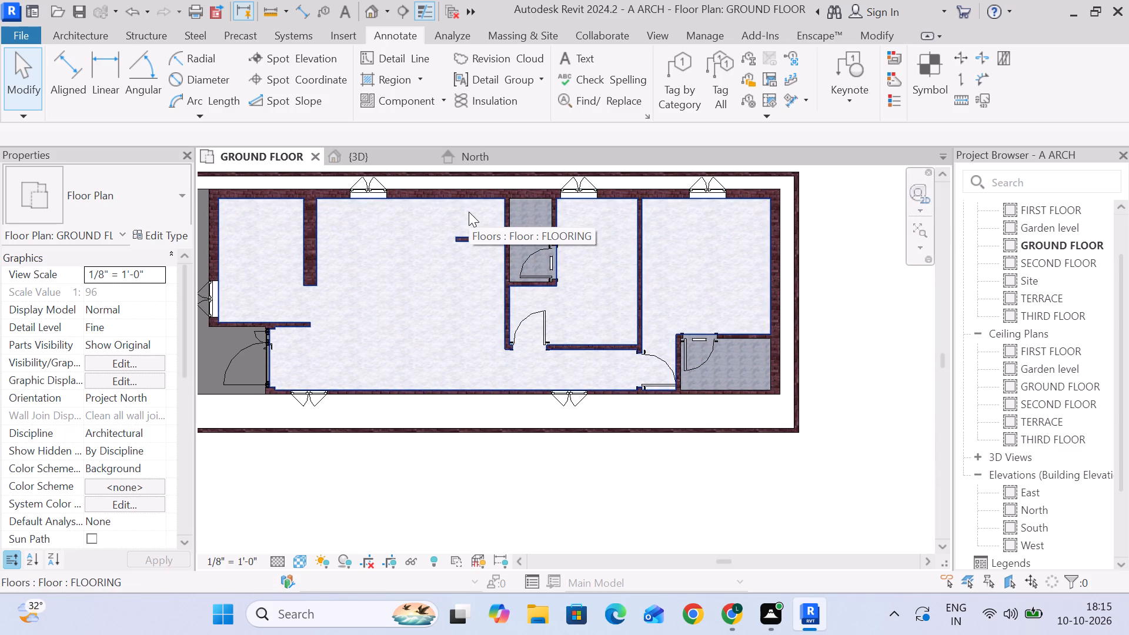
Draw a 3' - 0" length of 4" WALL against the toilet wall's hall side, from the short partition to the exterior wall, using Finish Face: Exterior.
{"action": "scroll", "coordinate": [493, 208], "scroll_direction": "up", "scroll_amount": 2}
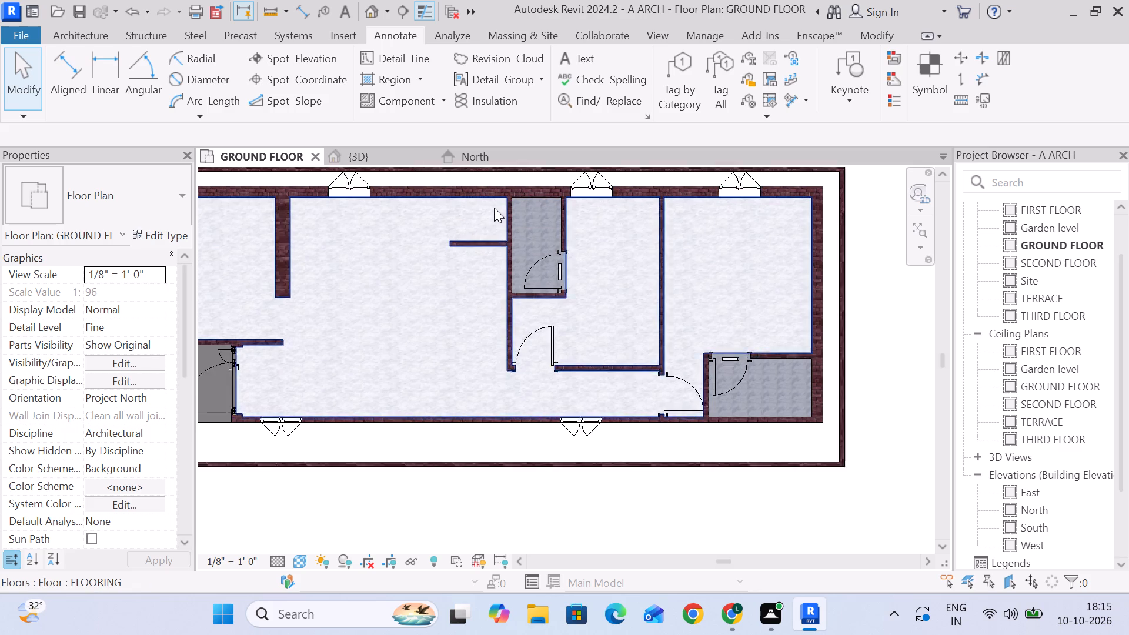
{"action": "scroll", "coordinate": [494, 208], "scroll_direction": "up", "scroll_amount": 5}
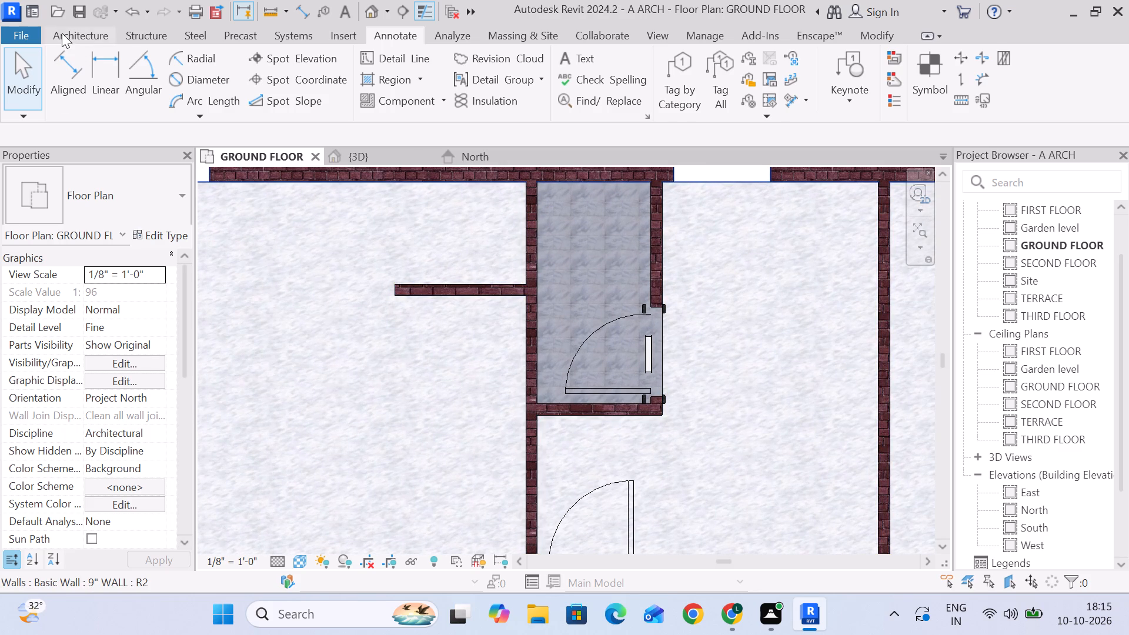
{"action": "left_click", "coordinate": [62, 32]}
{"action": "left_click", "coordinate": [67, 68]}
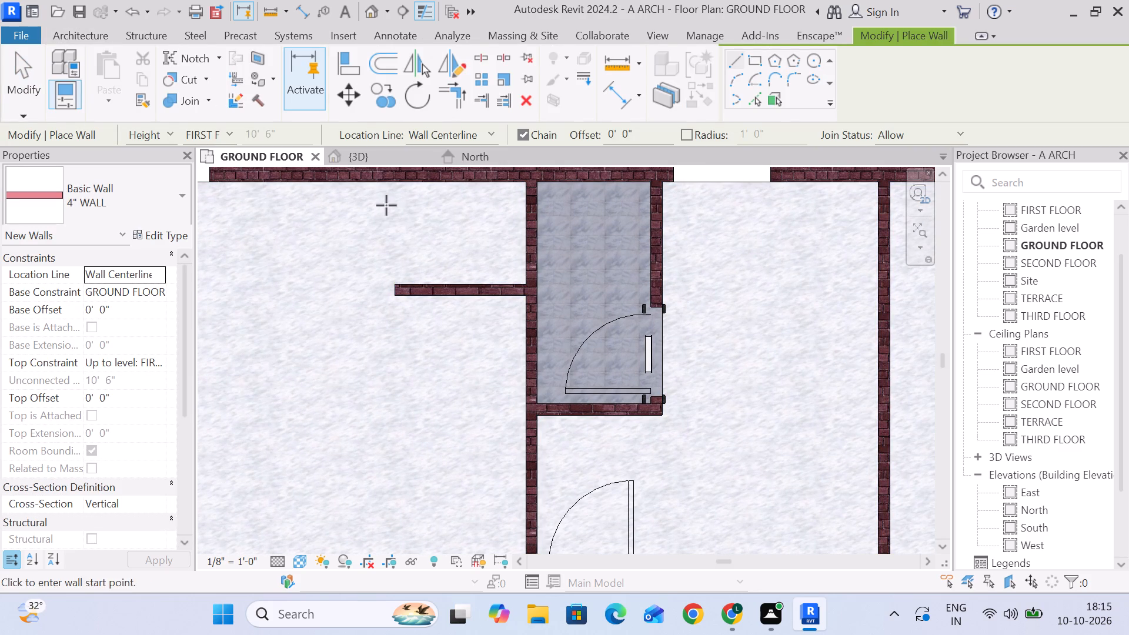
{"action": "scroll", "coordinate": [530, 297], "scroll_direction": "up", "scroll_amount": 5}
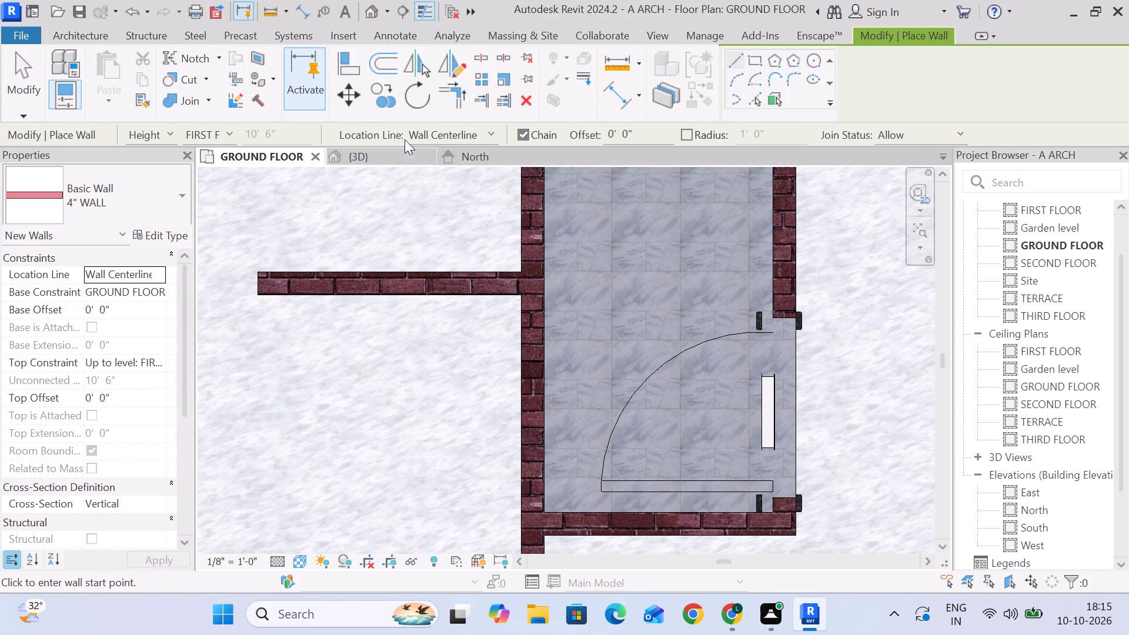
{"action": "left_click", "coordinate": [463, 134]}
{"action": "left_click", "coordinate": [465, 181]}
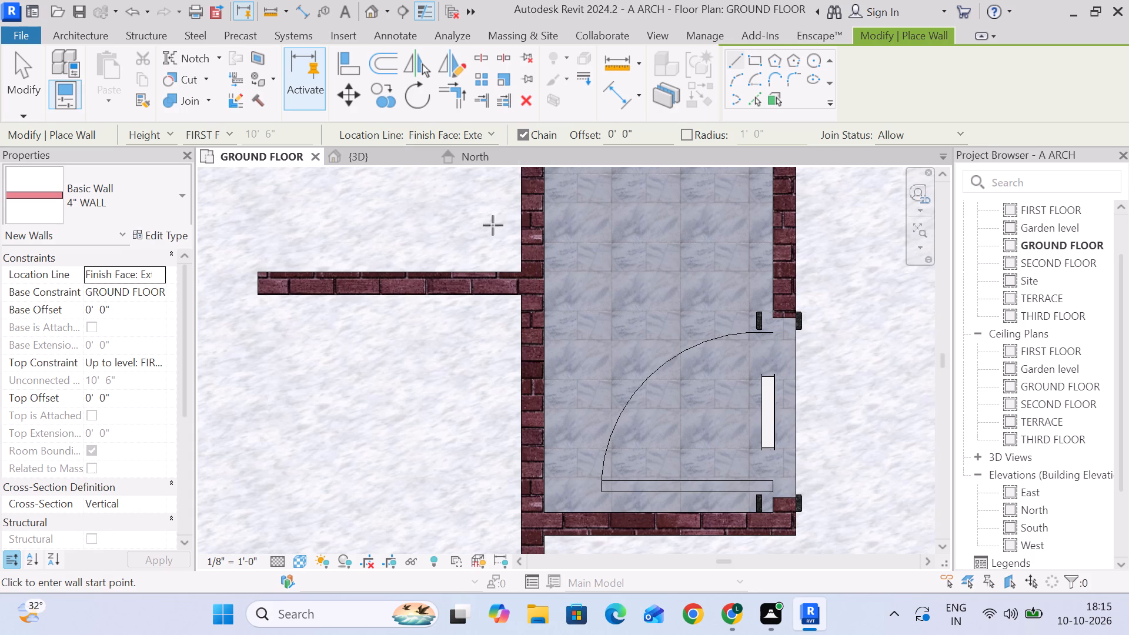
{"action": "left_click", "coordinate": [520, 272]}
{"action": "scroll", "coordinate": [517, 216], "scroll_direction": "down", "scroll_amount": 3}
{"action": "middle_click_drag", "start_coordinate": [517, 216], "coordinate": [527, 310]}
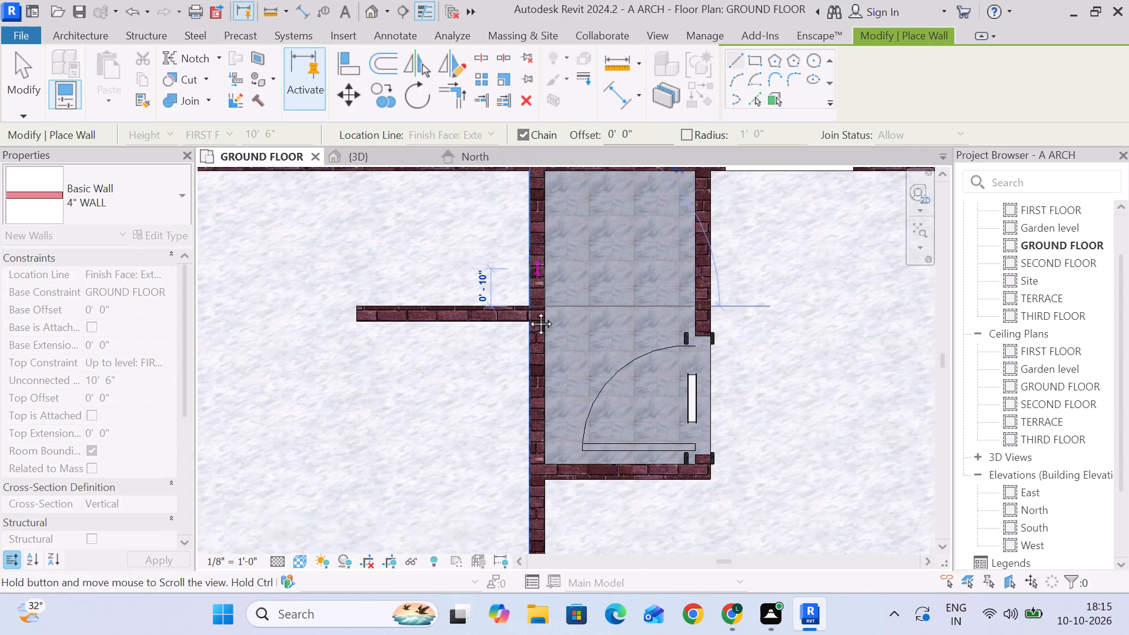
{"action": "middle_click_drag", "start_coordinate": [527, 310], "coordinate": [532, 333]}
{"action": "key", "text": "space"}
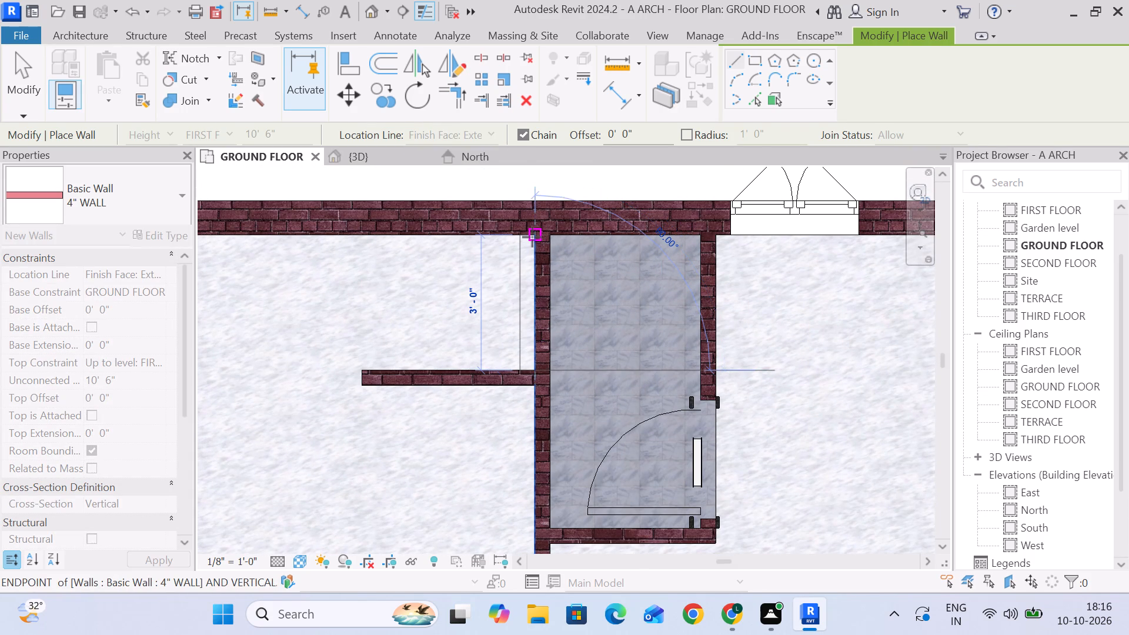
{"action": "left_click", "coordinate": [532, 237]}
{"action": "left_click", "coordinate": [11, 71]}
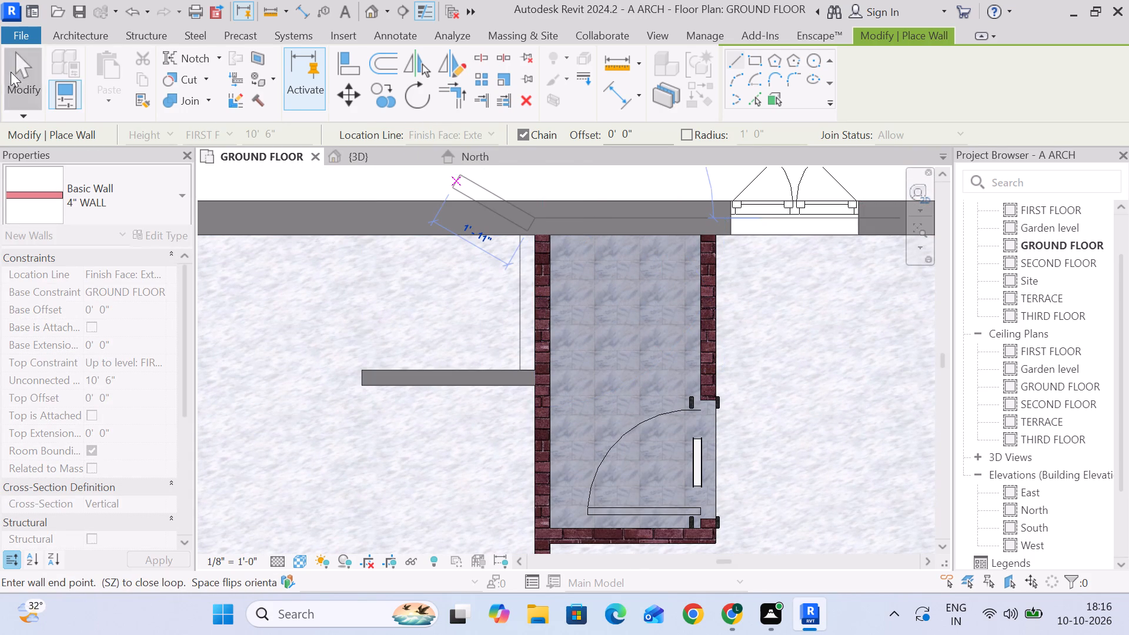
Align the FLOORING boundary line beside the toilet with the new 4" wall's hall-side face and finish the boundary edit.
{"action": "left_click", "coordinate": [494, 303]}
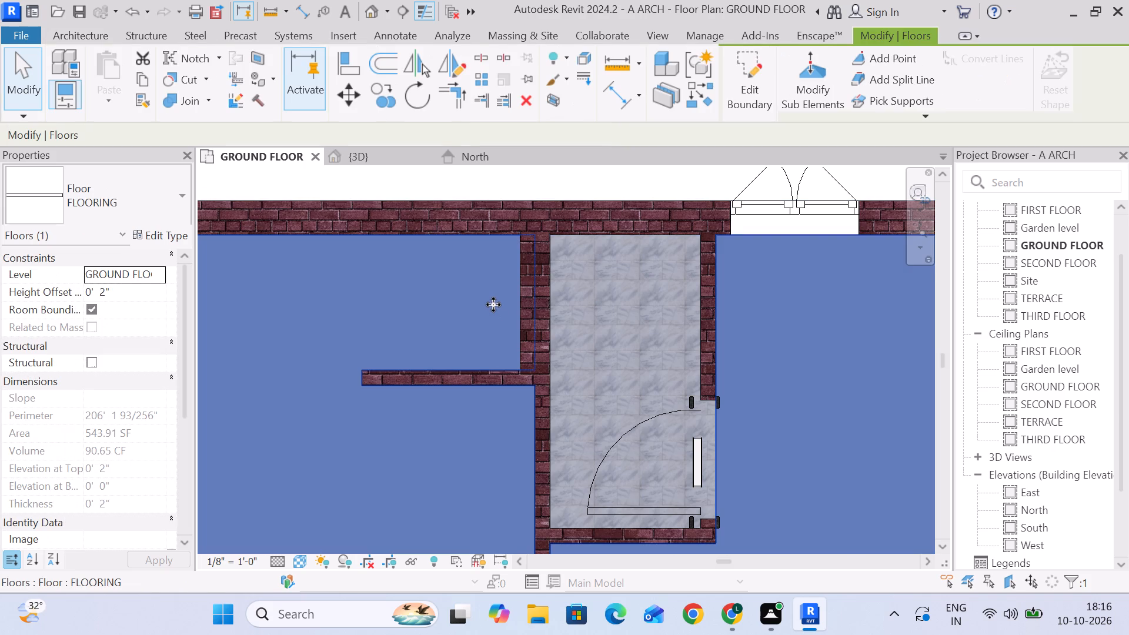
{"action": "left_click", "coordinate": [755, 78]}
{"action": "scroll", "coordinate": [532, 315], "scroll_direction": "up", "scroll_amount": 3}
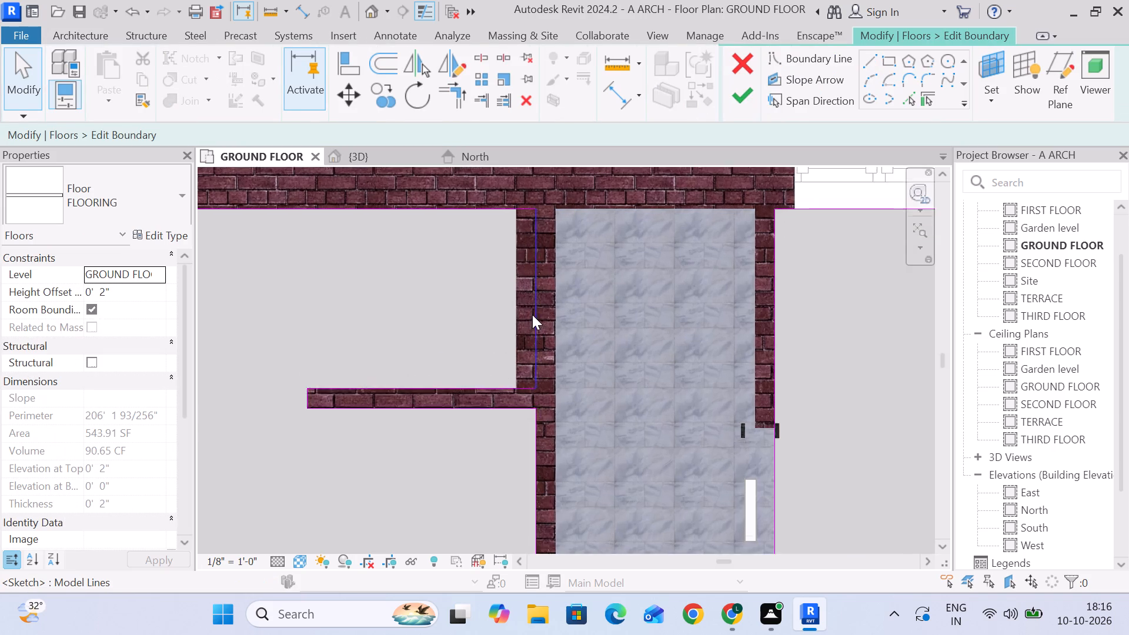
{"action": "scroll", "coordinate": [532, 315], "scroll_direction": "up", "scroll_amount": 2}
{"action": "scroll", "coordinate": [533, 302], "scroll_direction": "down", "scroll_amount": 3}
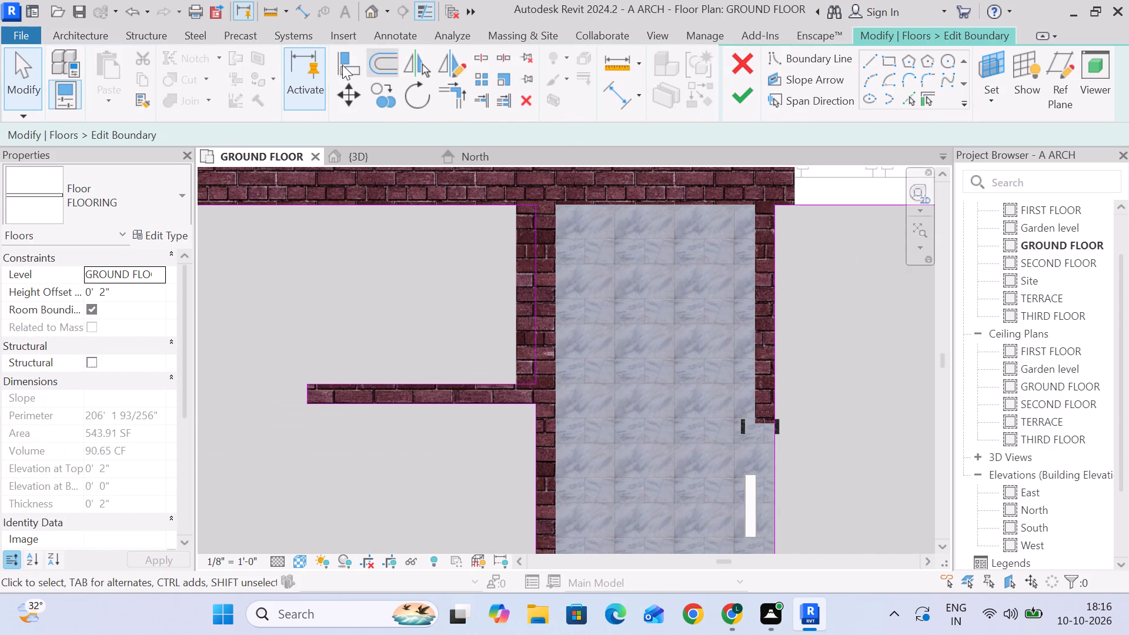
{"action": "left_click", "coordinate": [334, 65]}
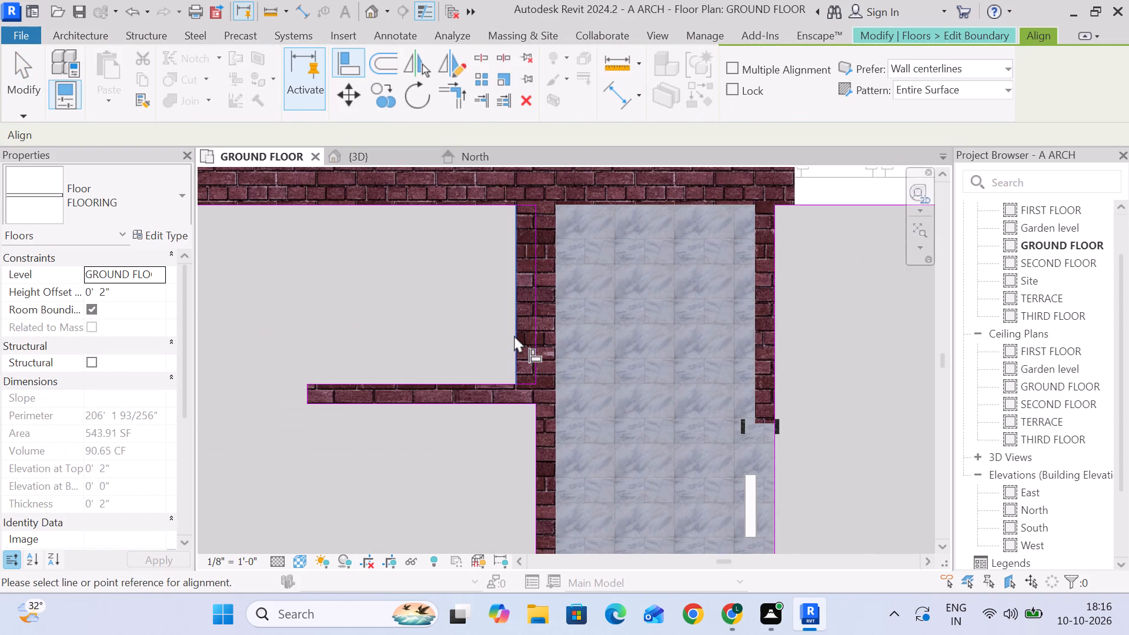
{"action": "left_click", "coordinate": [510, 327]}
{"action": "left_click", "coordinate": [535, 317]}
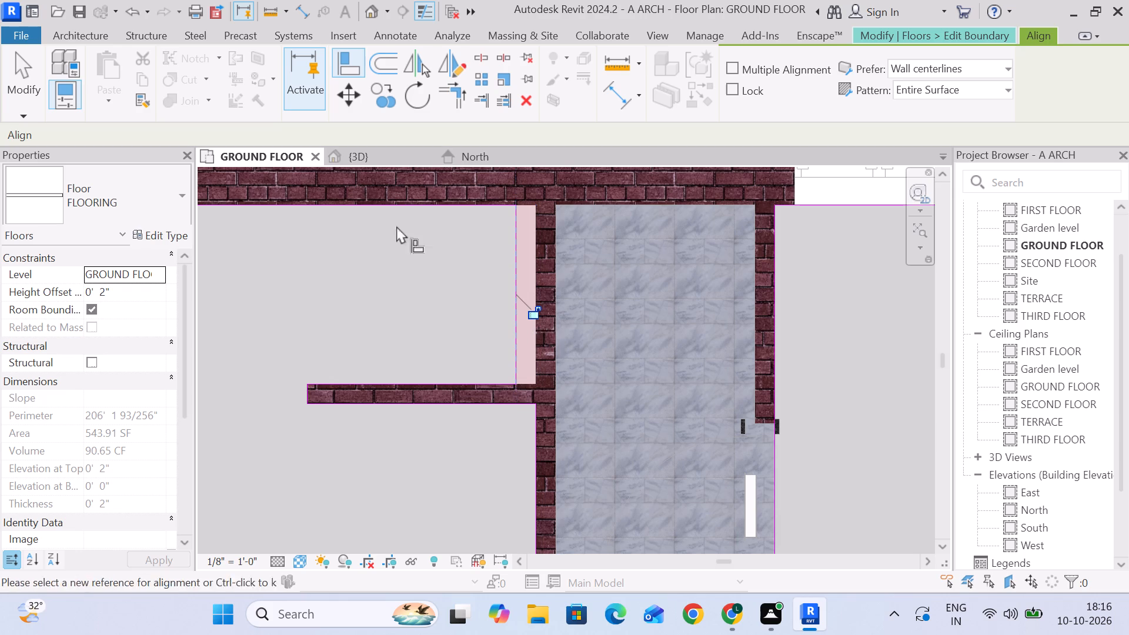
{"action": "left_click", "coordinate": [21, 66]}
{"action": "left_click", "coordinate": [741, 97]}
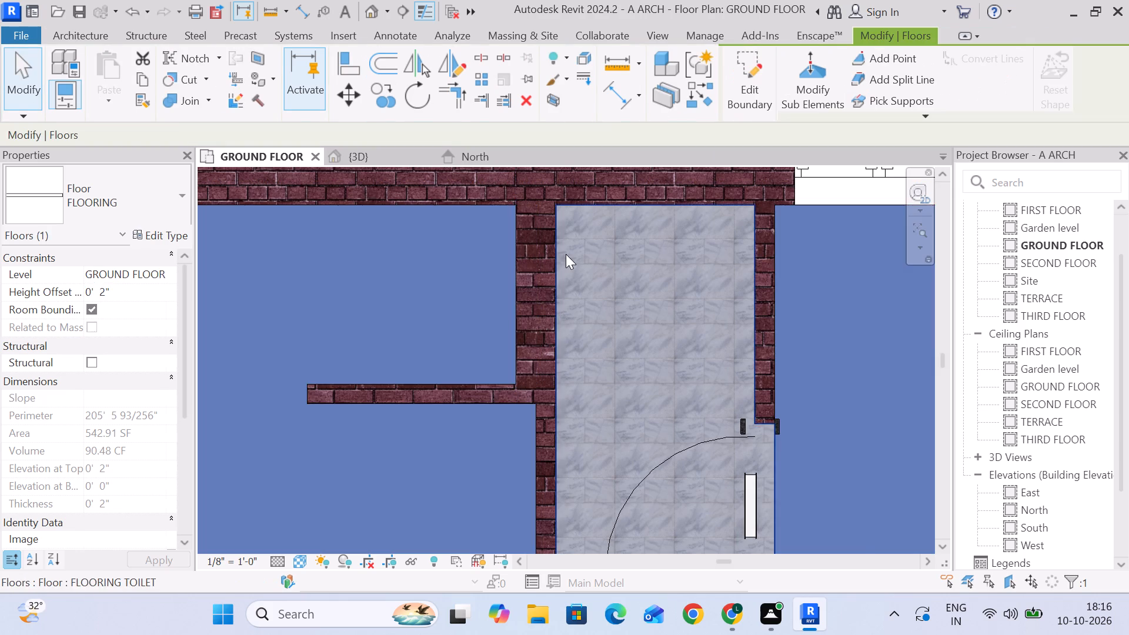
{"action": "scroll", "coordinate": [565, 256], "scroll_direction": "down", "scroll_amount": 5}
{"action": "key", "text": "grave"}
{"action": "scroll", "coordinate": [579, 299], "scroll_direction": "down", "scroll_amount": 7}
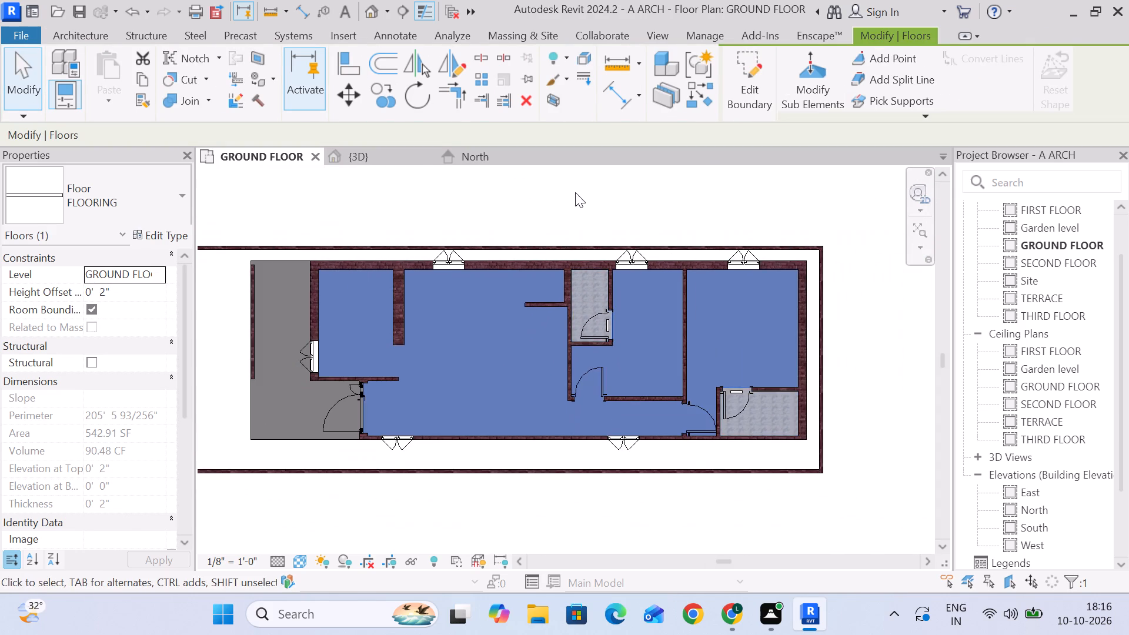
{"action": "left_click", "coordinate": [575, 192]}
Review the ground floor plan, checking the flooring and walls around both toilets and across the hall and bedrooms.
{"action": "scroll", "coordinate": [582, 296], "scroll_direction": "up", "scroll_amount": 4}
{"action": "middle_click_drag", "start_coordinate": [584, 313], "coordinate": [529, 275]}
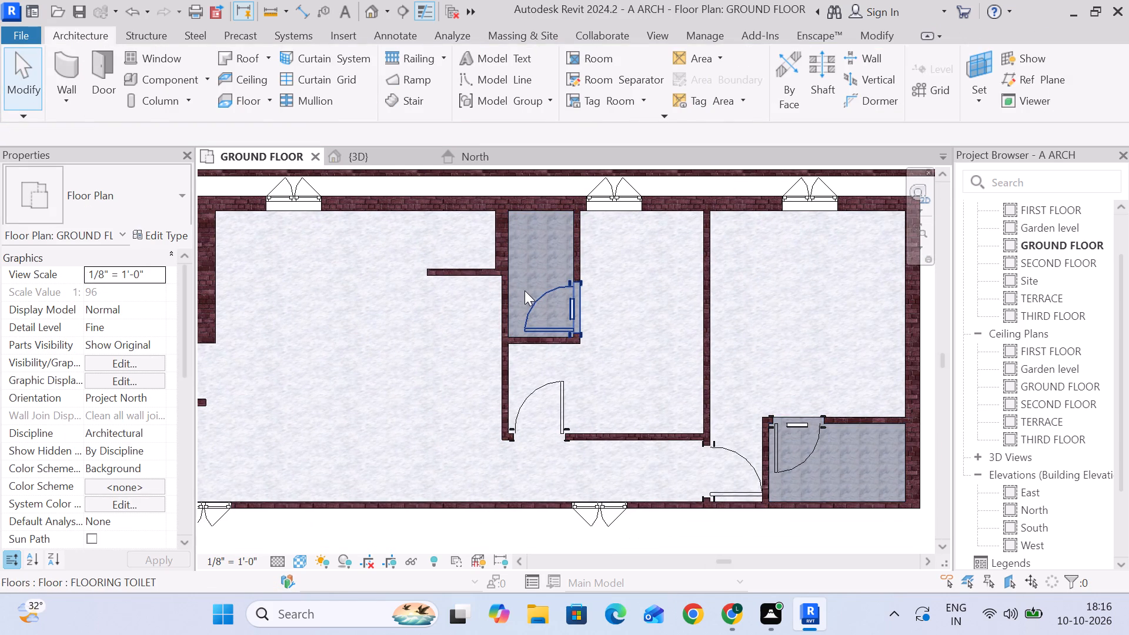
{"action": "scroll", "coordinate": [525, 282], "scroll_direction": "up", "scroll_amount": 3}
{"action": "scroll", "coordinate": [525, 281], "scroll_direction": "down", "scroll_amount": 3}
{"action": "middle_click_drag", "start_coordinate": [520, 279], "coordinate": [488, 249]}
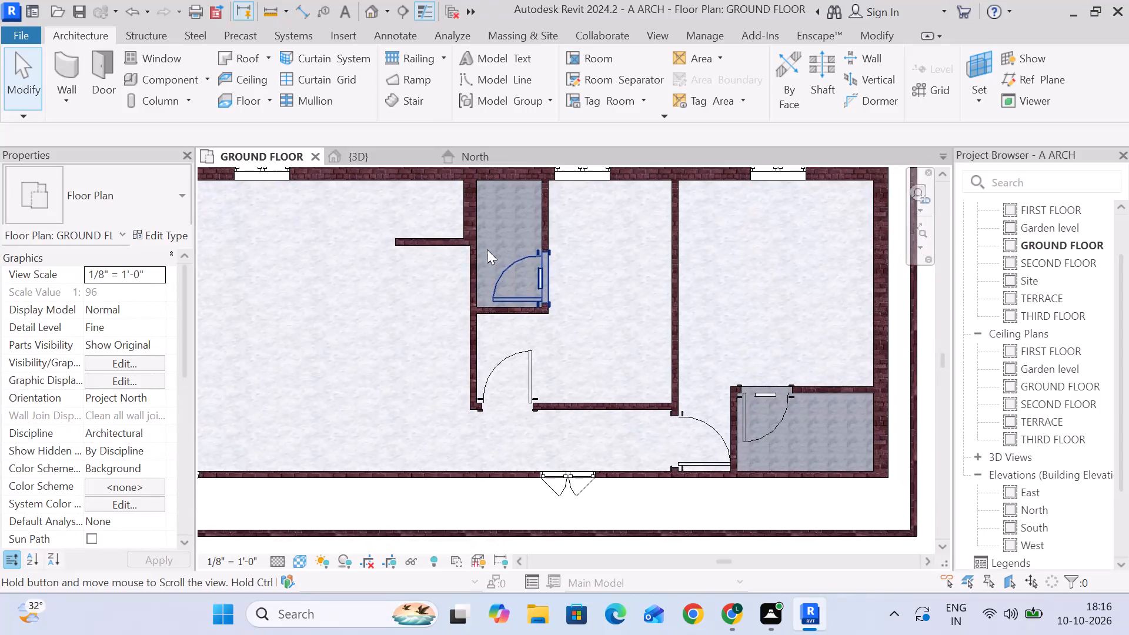
{"action": "scroll", "coordinate": [489, 248], "scroll_direction": "down", "scroll_amount": 4}
{"action": "middle_click_drag", "start_coordinate": [600, 280], "coordinate": [572, 279]}
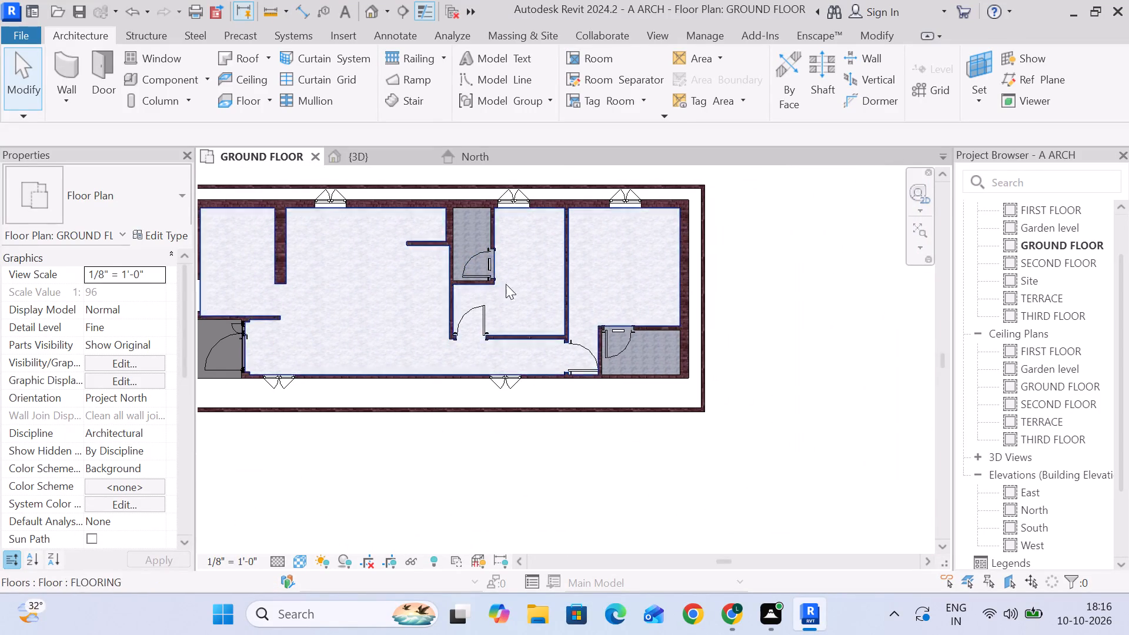
{"action": "middle_click_drag", "start_coordinate": [486, 298], "coordinate": [489, 313]}
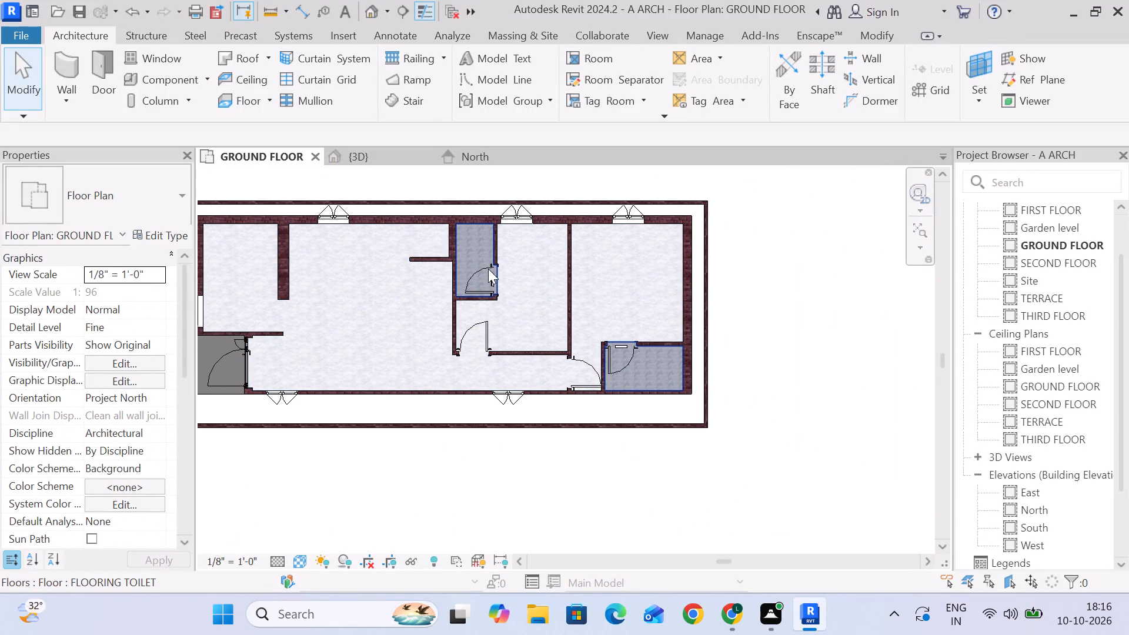
{"action": "middle_click_drag", "start_coordinate": [499, 297], "coordinate": [506, 277]}
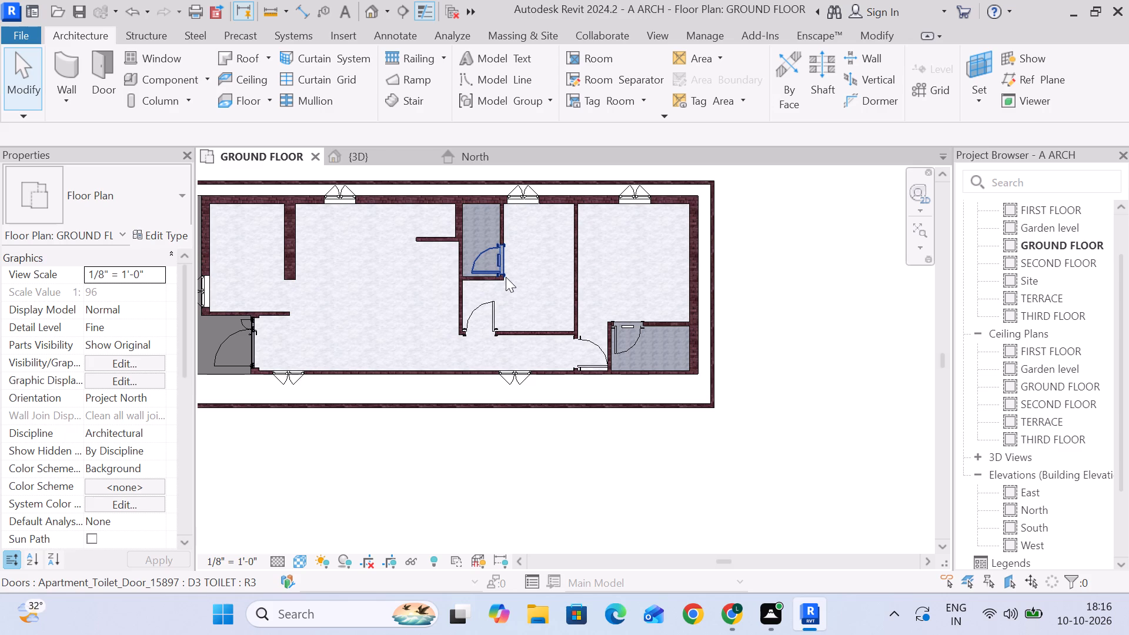
{"action": "left_click", "coordinate": [809, 250]}
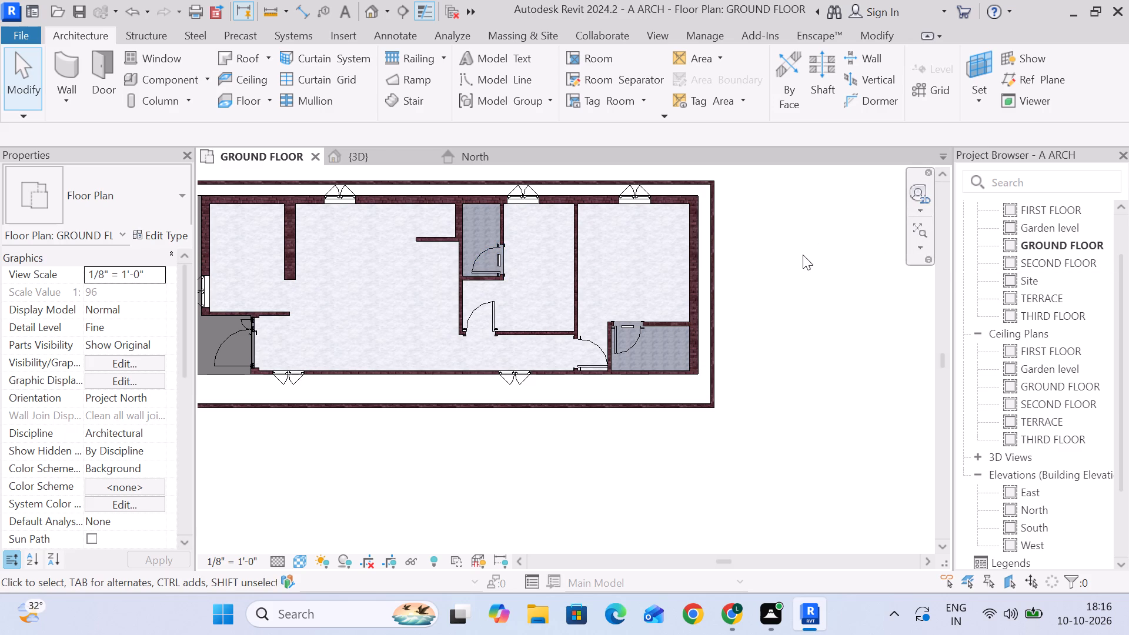
{"action": "scroll", "coordinate": [803, 258], "scroll_direction": "down", "scroll_amount": 2}
{"action": "middle_click_drag", "start_coordinate": [803, 262], "coordinate": [795, 232]}
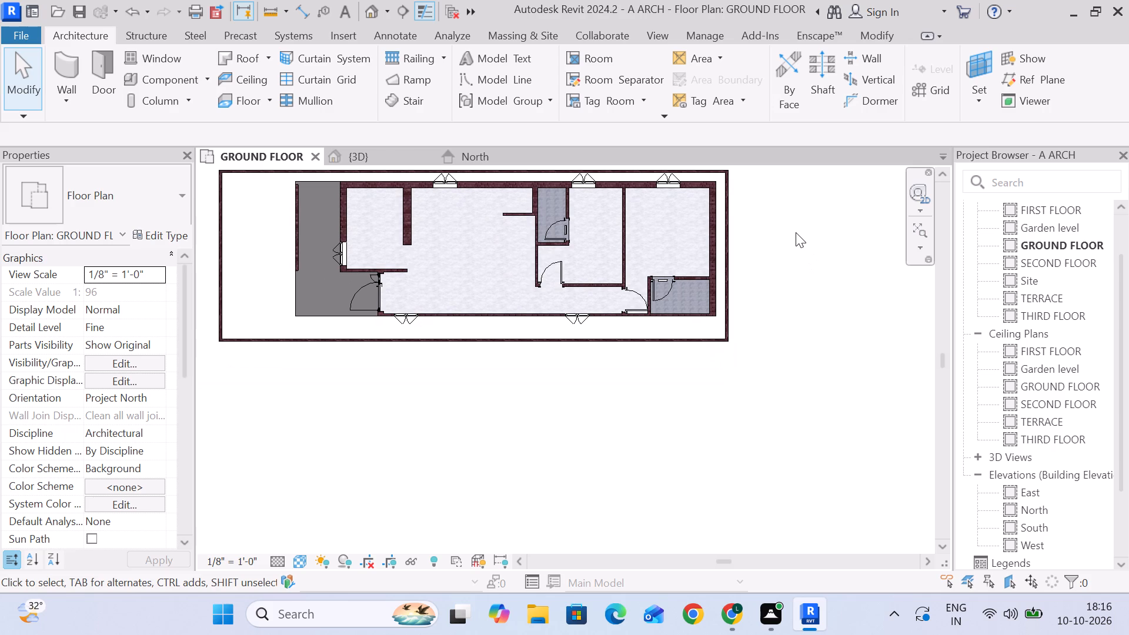
{"action": "scroll", "coordinate": [709, 222], "scroll_direction": "up", "scroll_amount": 2}
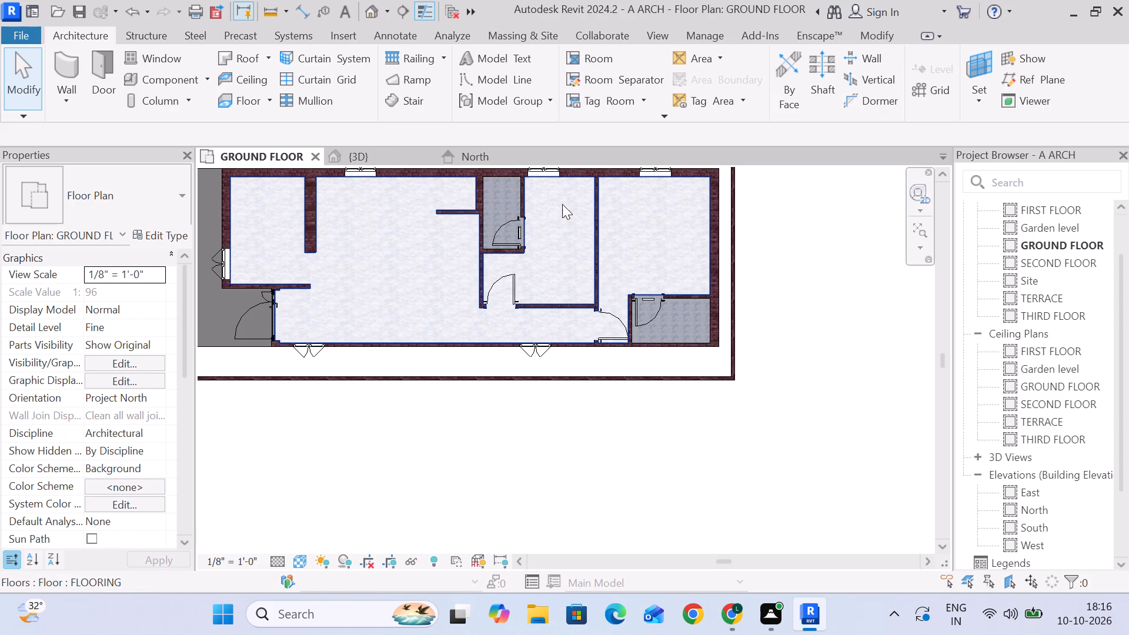
{"action": "middle_click_drag", "start_coordinate": [574, 222], "coordinate": [636, 240]}
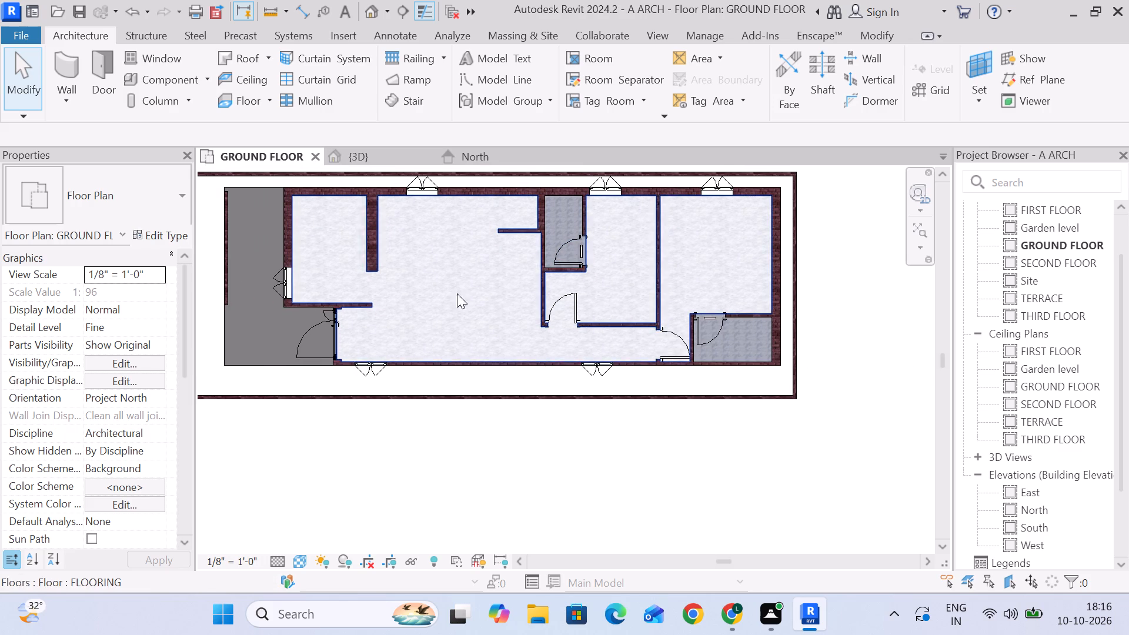
{"action": "middle_click_drag", "start_coordinate": [396, 283], "coordinate": [410, 280]}
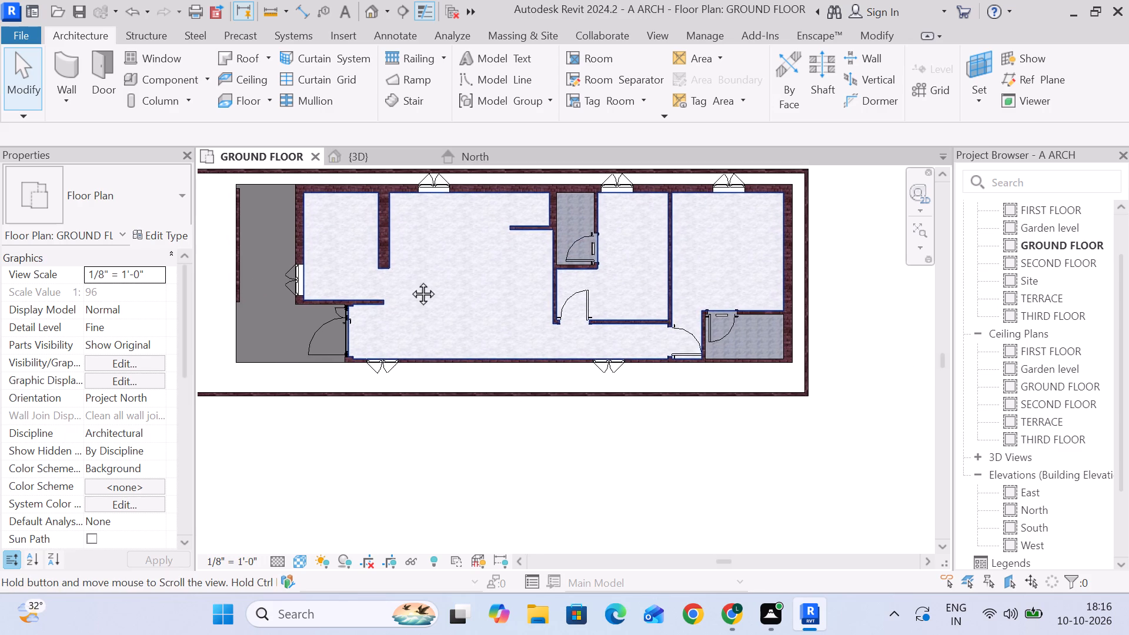
{"action": "middle_click_drag", "start_coordinate": [410, 280], "coordinate": [482, 295]}
{"action": "scroll", "coordinate": [482, 295], "scroll_direction": "up", "scroll_amount": 1}
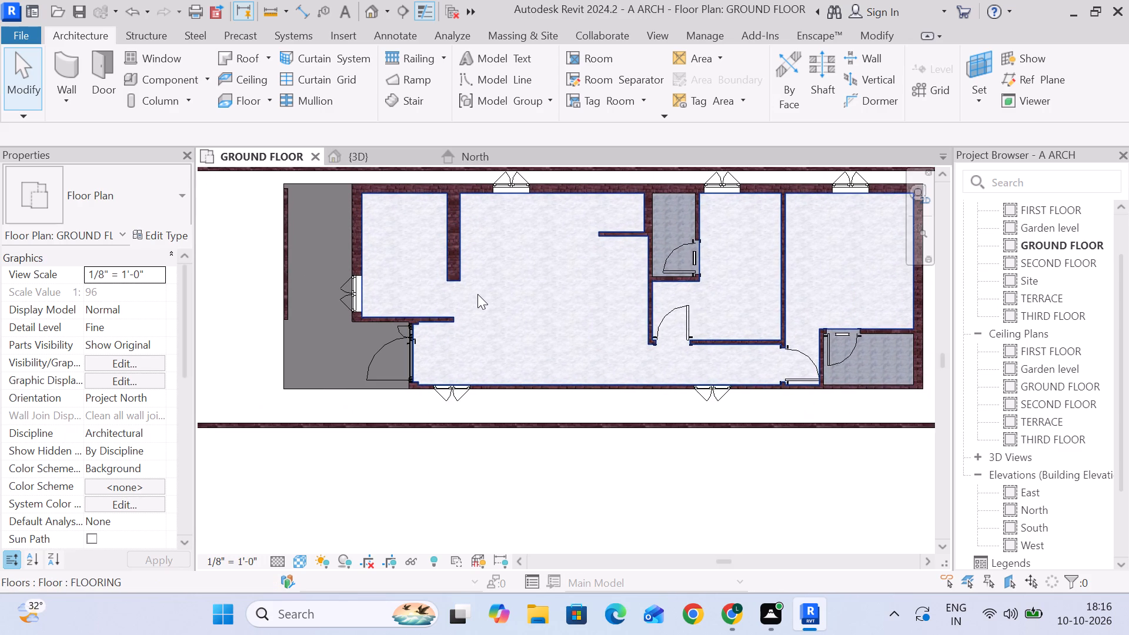
{"action": "scroll", "coordinate": [476, 293], "scroll_direction": "down", "scroll_amount": 1}
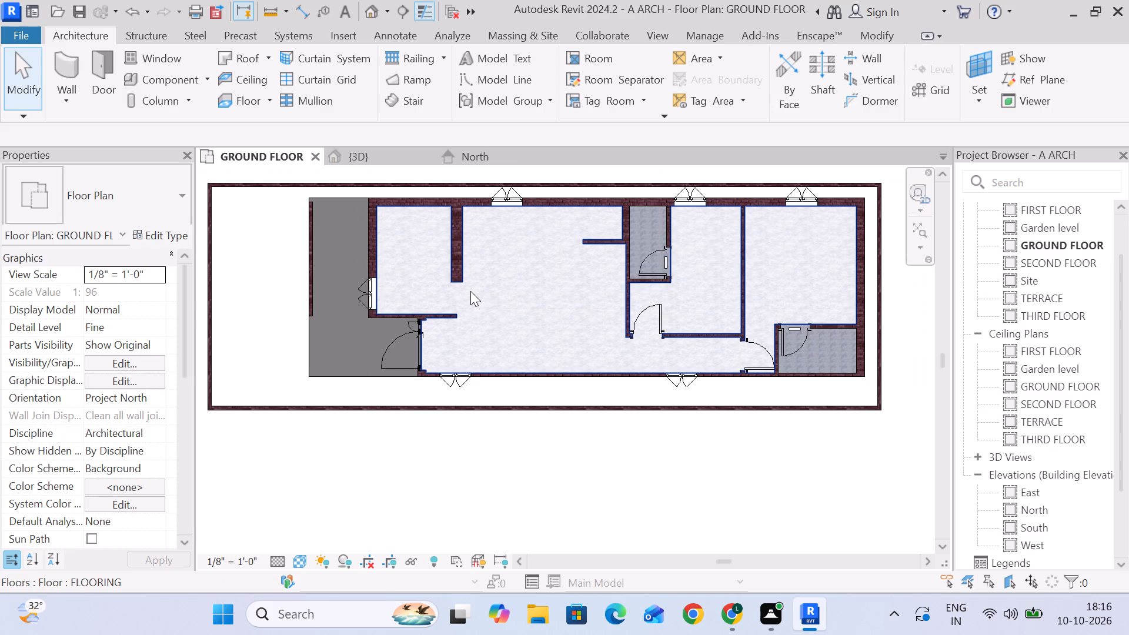
{"action": "middle_click_drag", "start_coordinate": [470, 291], "coordinate": [475, 280]}
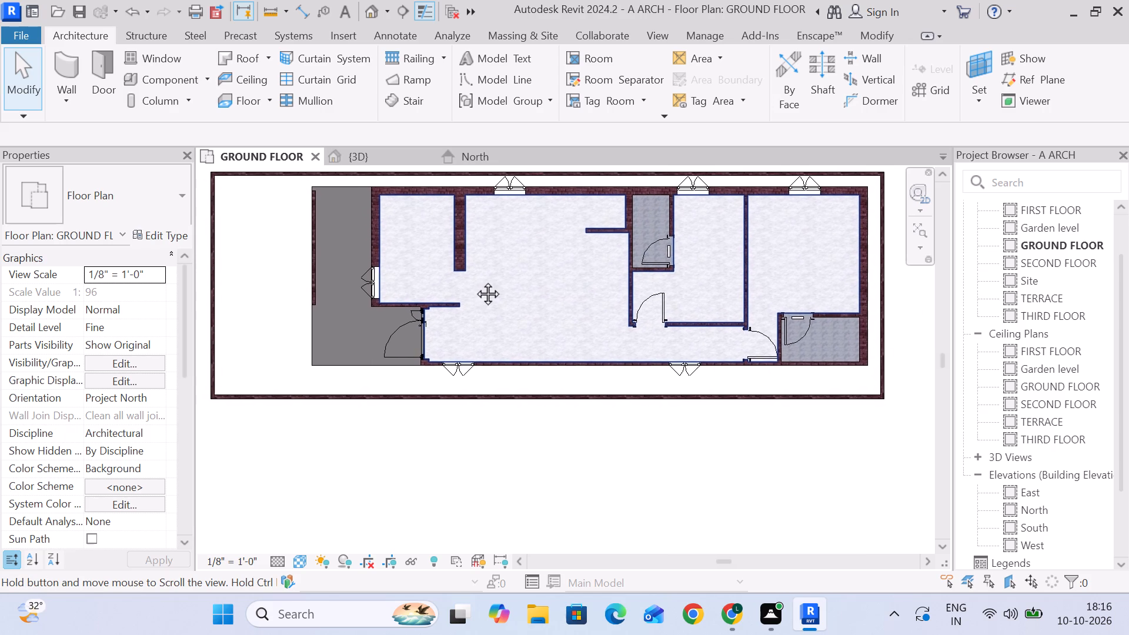
{"action": "middle_click_drag", "start_coordinate": [475, 280], "coordinate": [485, 287]}
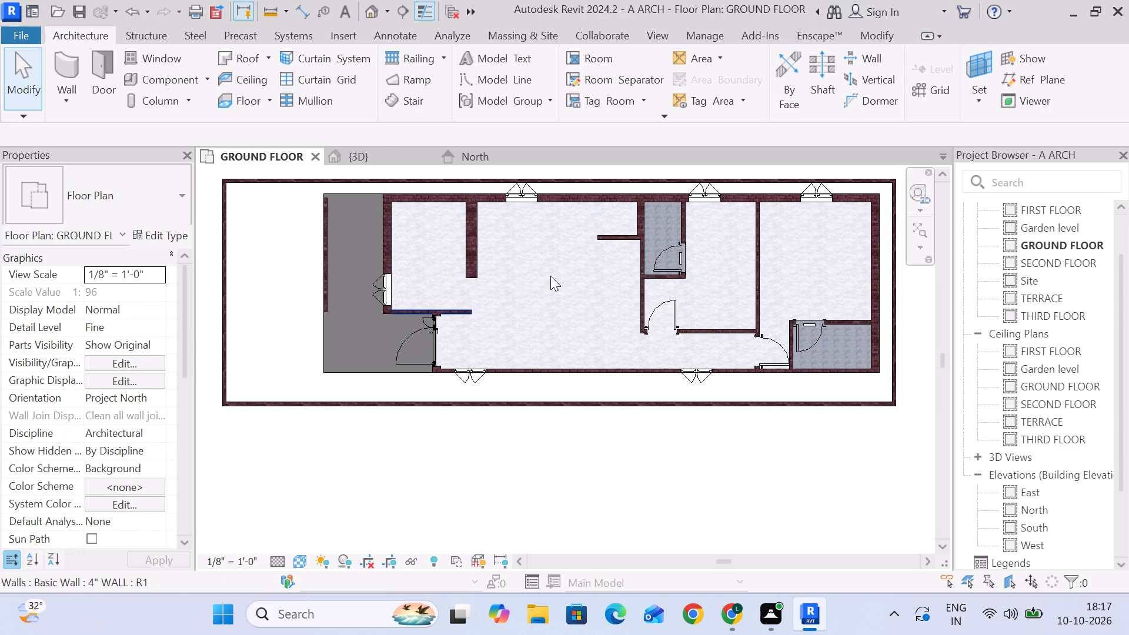
{"action": "scroll", "coordinate": [543, 311], "scroll_direction": "down", "scroll_amount": 1}
{"action": "middle_click_drag", "start_coordinate": [593, 323], "coordinate": [583, 331]}
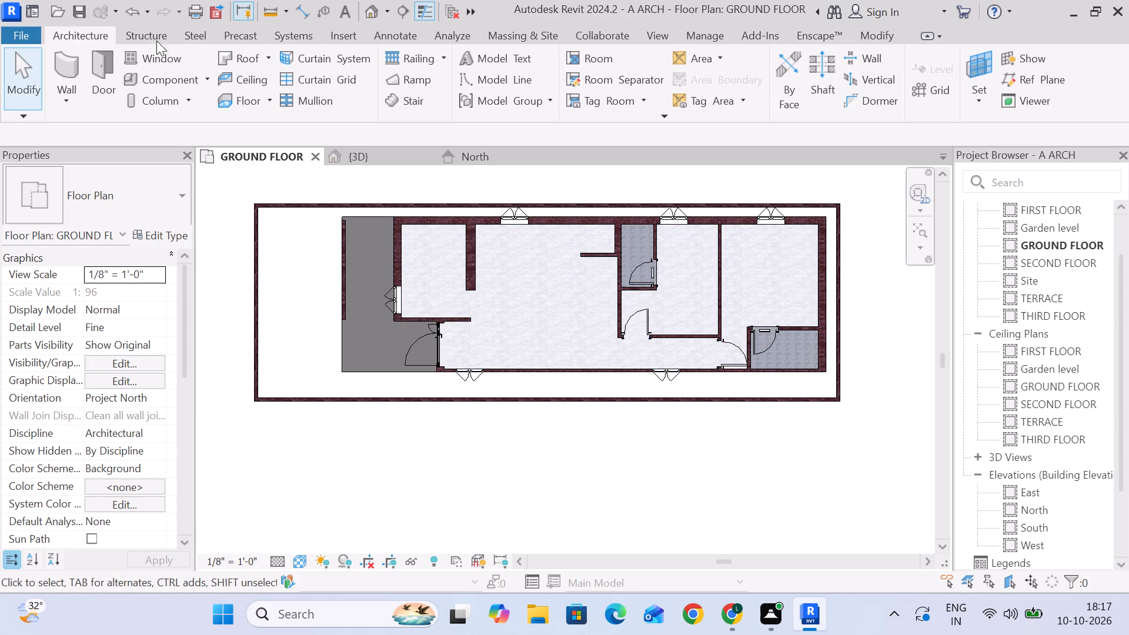
Place Fixed 16" x 24" windows in the exterior walls of the middle toilet, the corner toilet and the small room beside the porch.
{"action": "left_click_drag", "start_coordinate": [158, 42], "coordinate": [164, 51]}
{"action": "left_click", "coordinate": [103, 35]}
{"action": "left_click", "coordinate": [159, 64]}
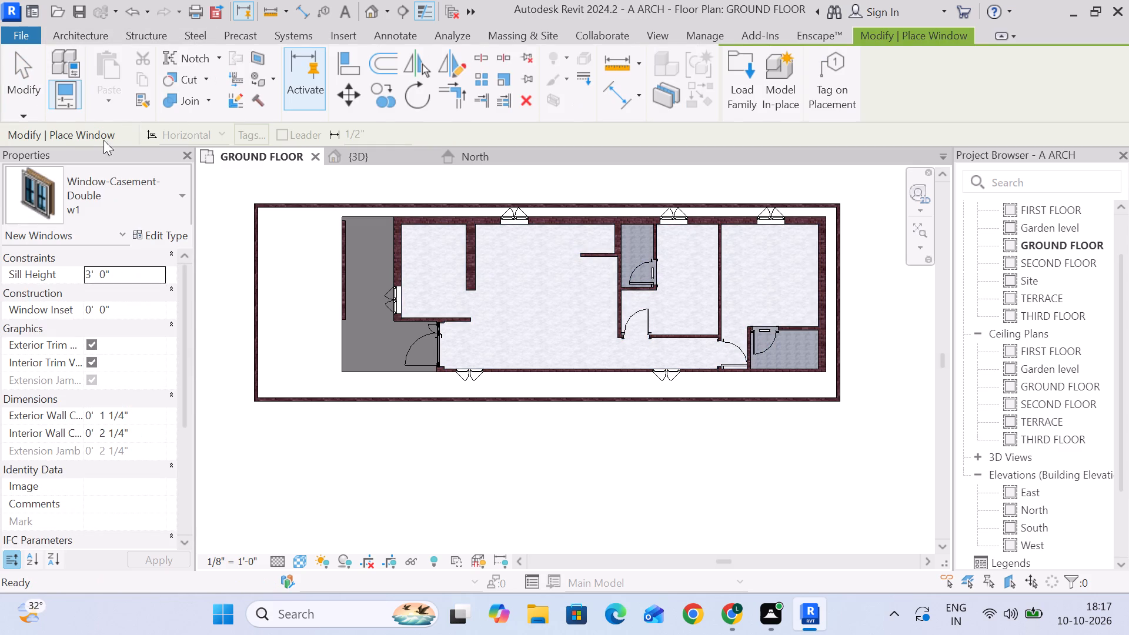
{"action": "left_click", "coordinate": [129, 199]}
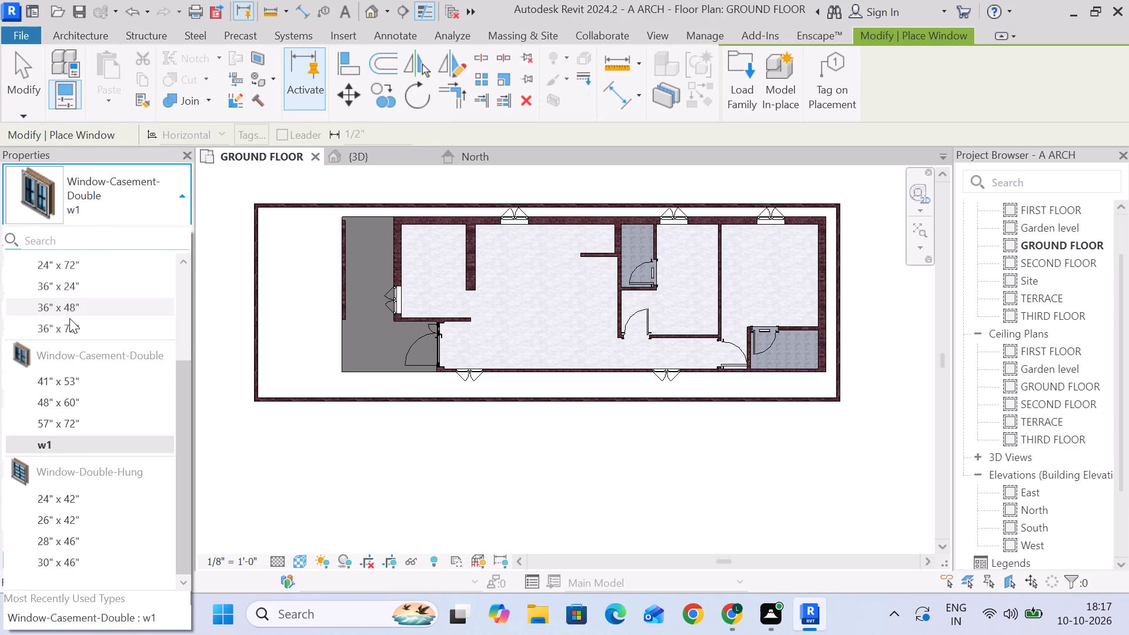
{"action": "scroll", "coordinate": [69, 318], "scroll_direction": "up", "scroll_amount": 3}
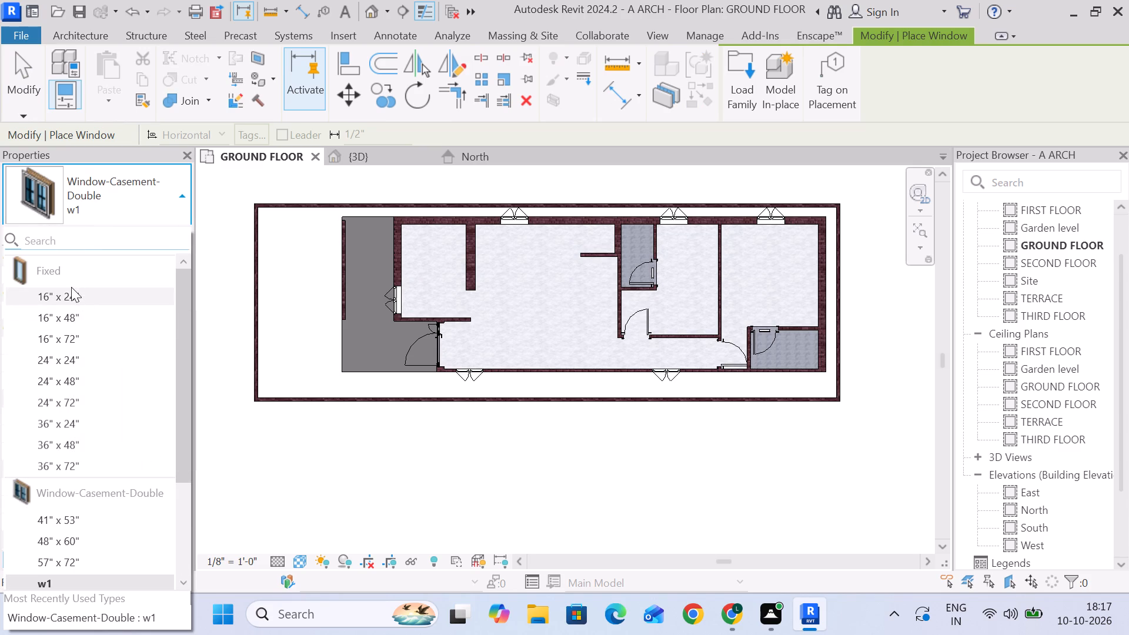
{"action": "left_click", "coordinate": [72, 296]}
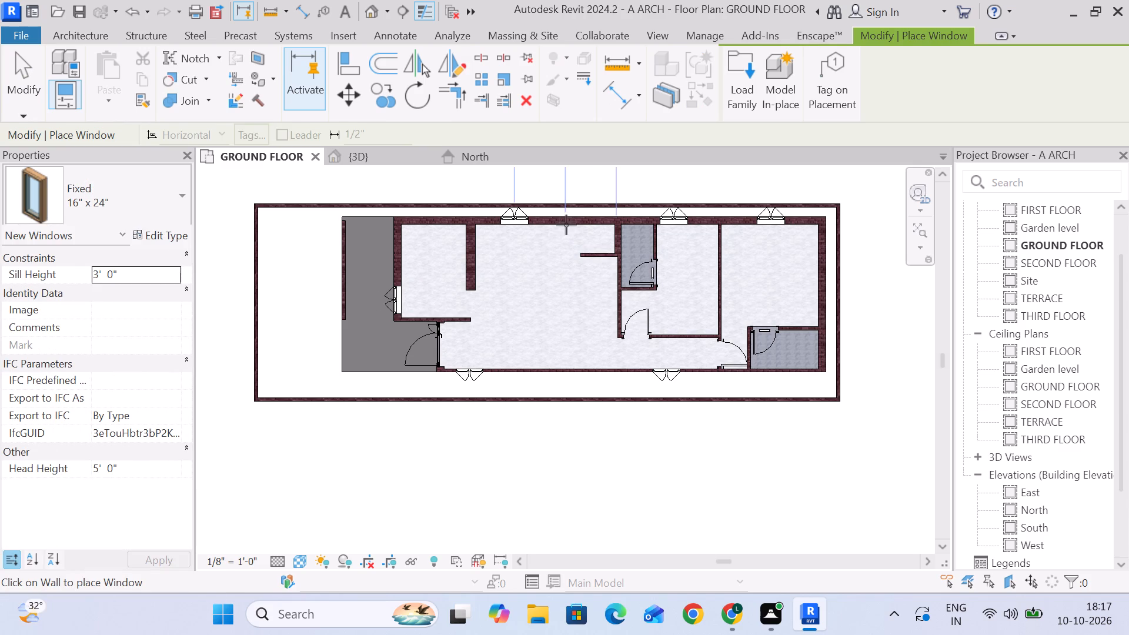
{"action": "scroll", "coordinate": [636, 223], "scroll_direction": "up", "scroll_amount": 5}
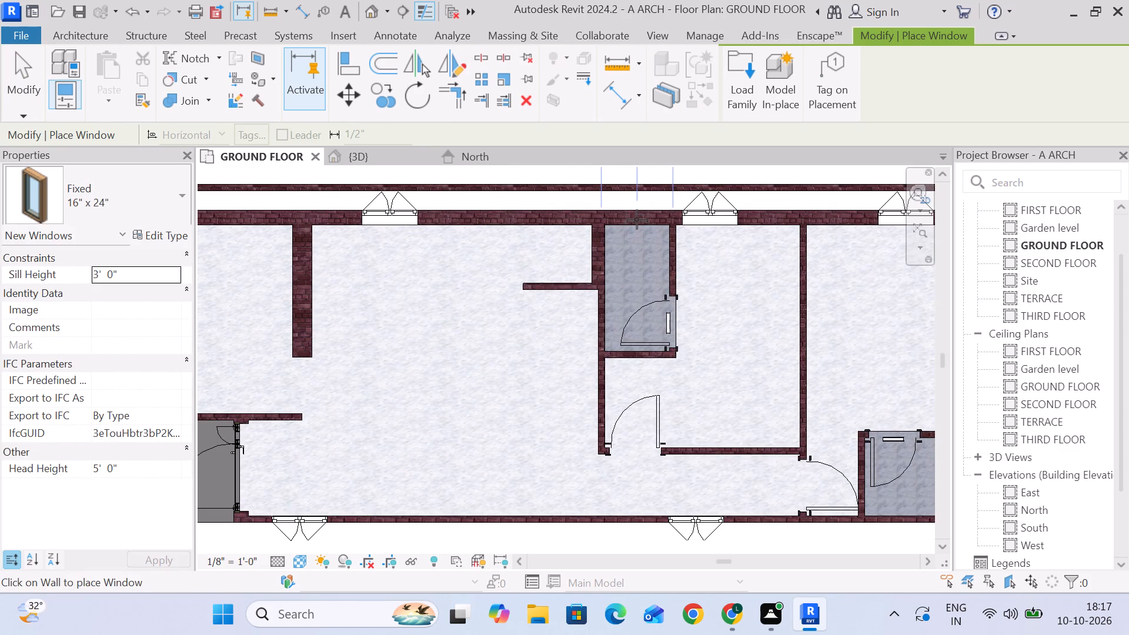
{"action": "left_click", "coordinate": [637, 219]}
{"action": "scroll", "coordinate": [687, 273], "scroll_direction": "down", "scroll_amount": 4}
{"action": "middle_click_drag", "start_coordinate": [679, 275], "coordinate": [521, 226]}
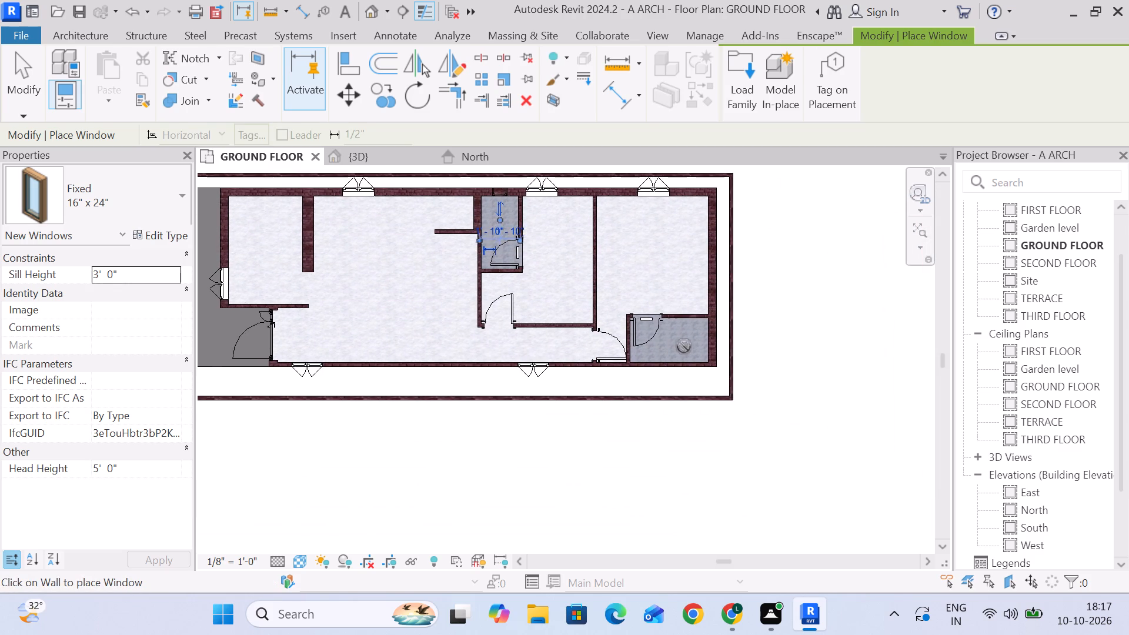
{"action": "scroll", "coordinate": [710, 342], "scroll_direction": "up", "scroll_amount": 4}
{"action": "left_click", "coordinate": [716, 339]}
{"action": "scroll", "coordinate": [761, 379], "scroll_direction": "down", "scroll_amount": 5}
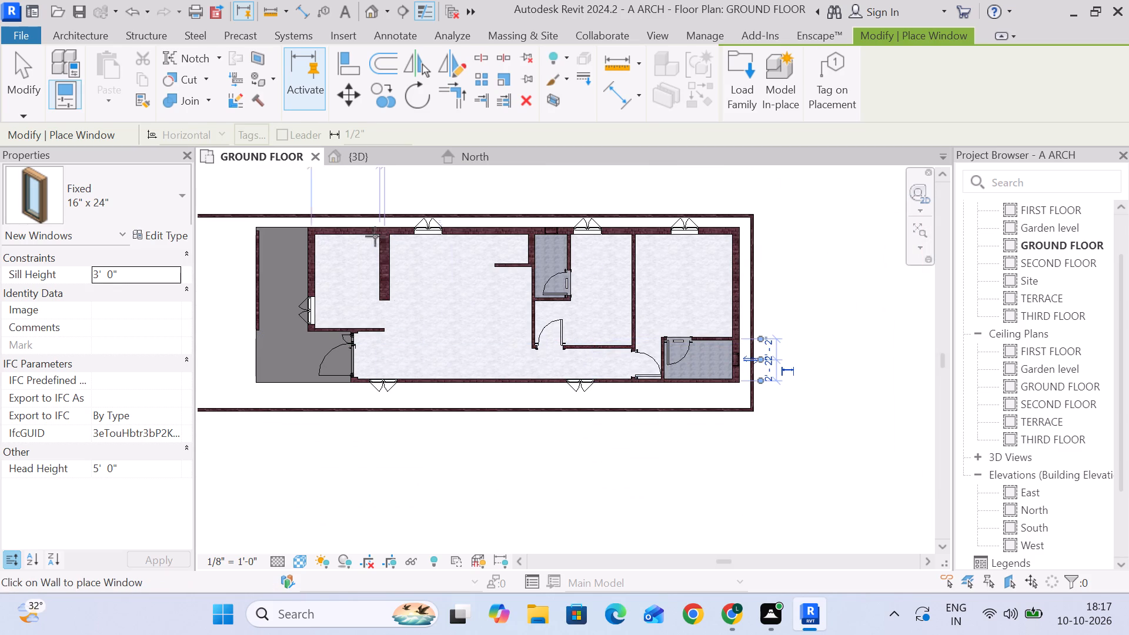
{"action": "left_click", "coordinate": [346, 231]}
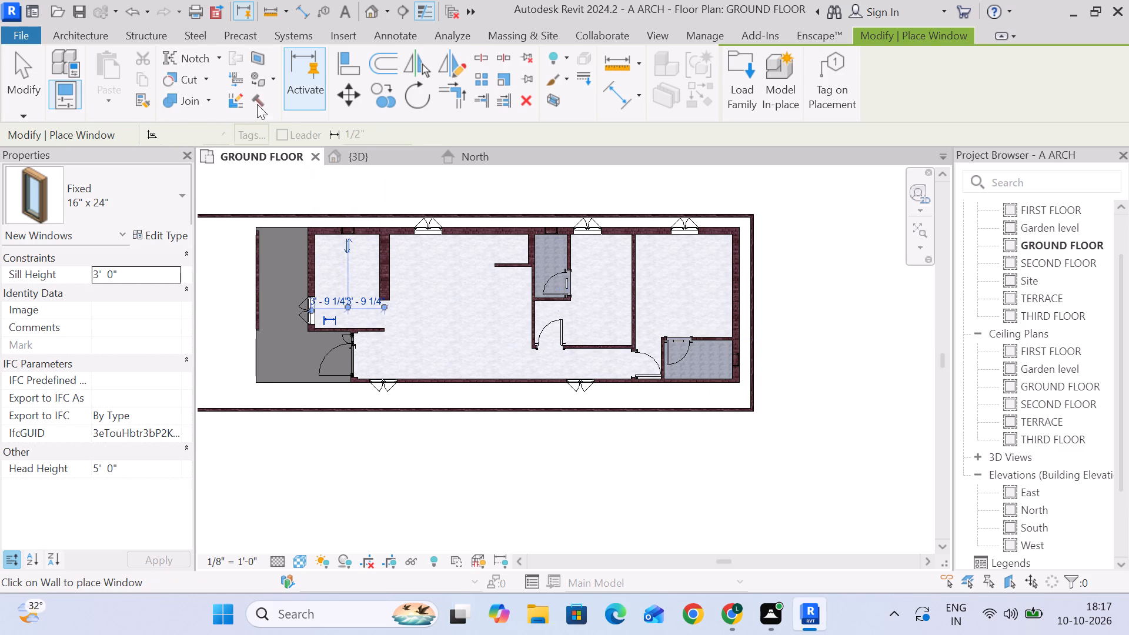
{"action": "left_click", "coordinate": [31, 83]}
Examine the type properties and sash material of the fixed window in the middle toilet.
{"action": "scroll", "coordinate": [419, 227], "scroll_direction": "up", "scroll_amount": 6}
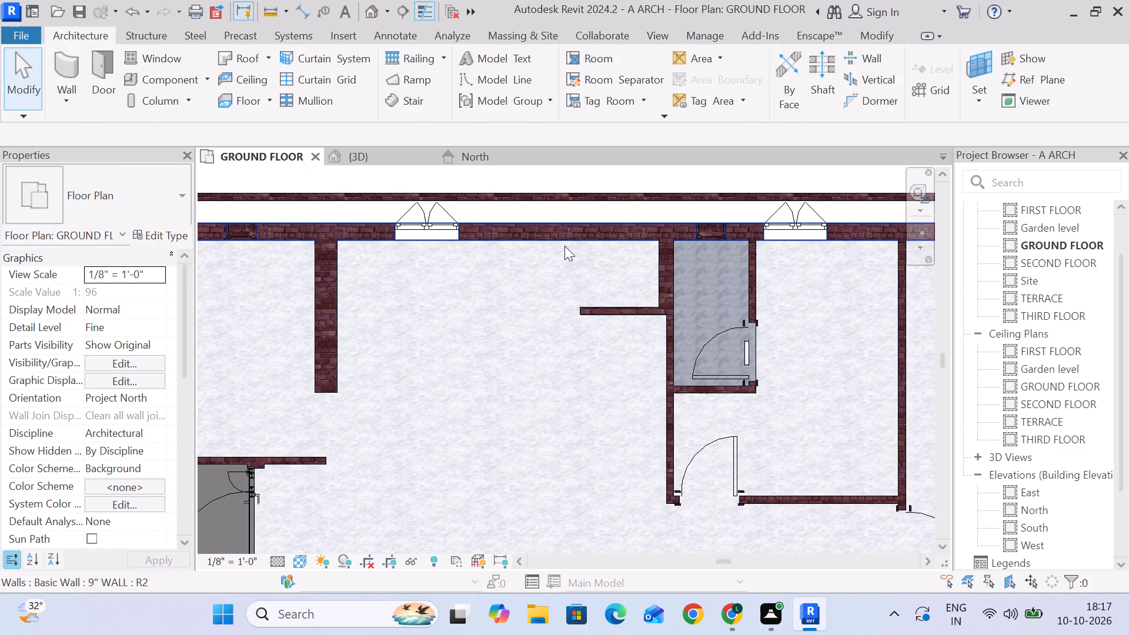
{"action": "middle_click_drag", "start_coordinate": [583, 246], "coordinate": [339, 329]}
{"action": "scroll", "coordinate": [463, 273], "scroll_direction": "up", "scroll_amount": 2}
{"action": "left_click", "coordinate": [500, 303]}
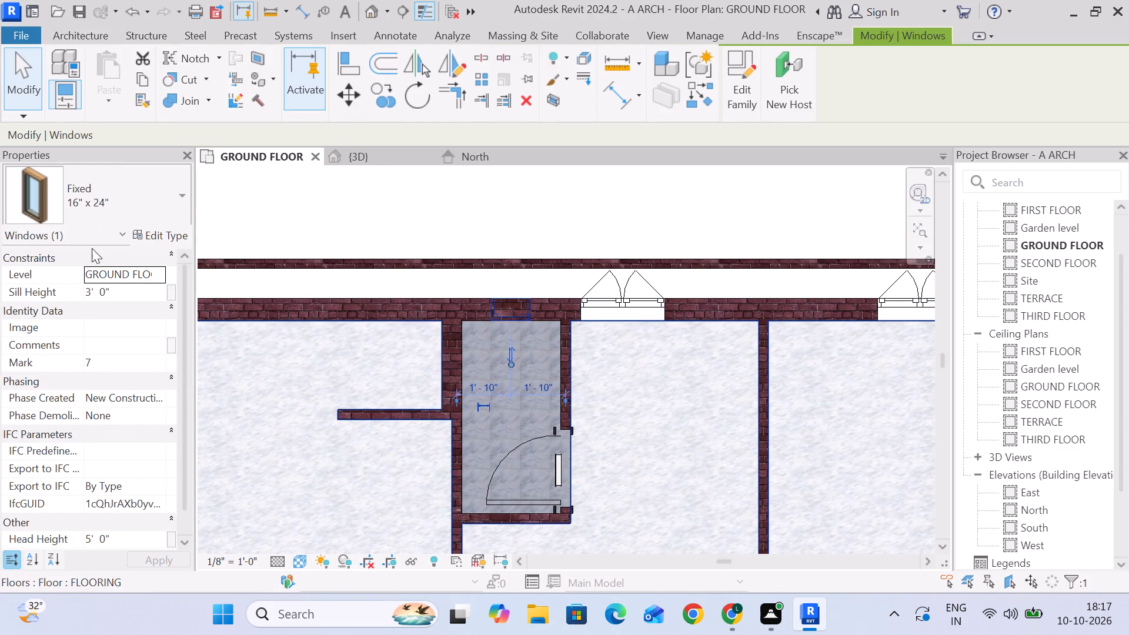
{"action": "left_click", "coordinate": [159, 235]}
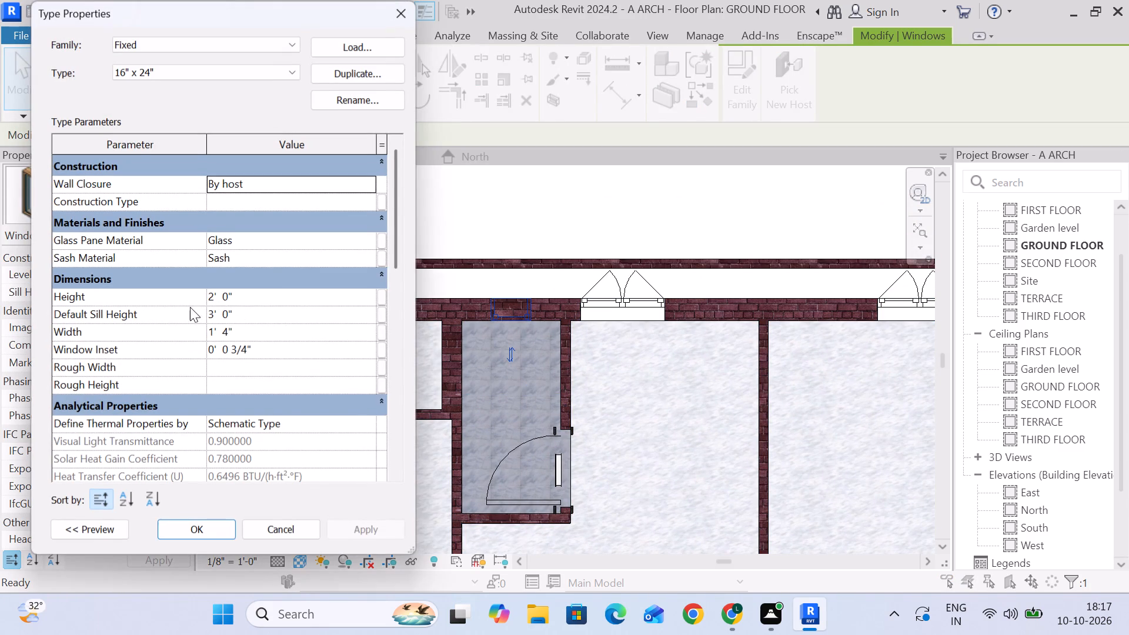
{"action": "scroll", "coordinate": [208, 315], "scroll_direction": "down", "scroll_amount": 2}
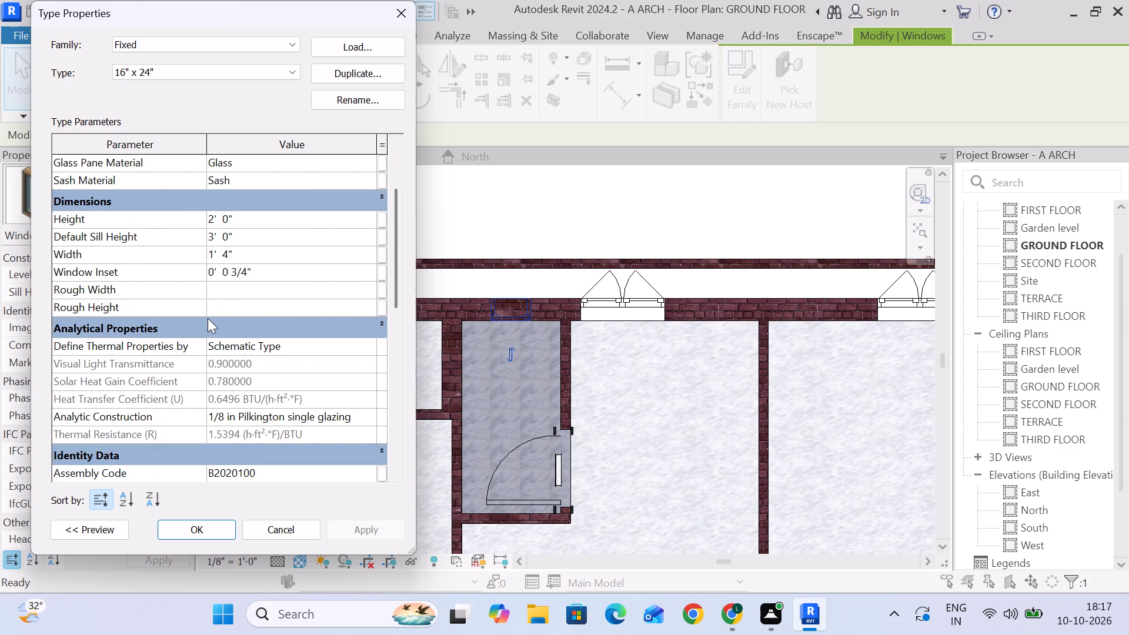
{"action": "scroll", "coordinate": [153, 317], "scroll_direction": "down", "scroll_amount": 3}
{"action": "scroll", "coordinate": [153, 312], "scroll_direction": "up", "scroll_amount": 5}
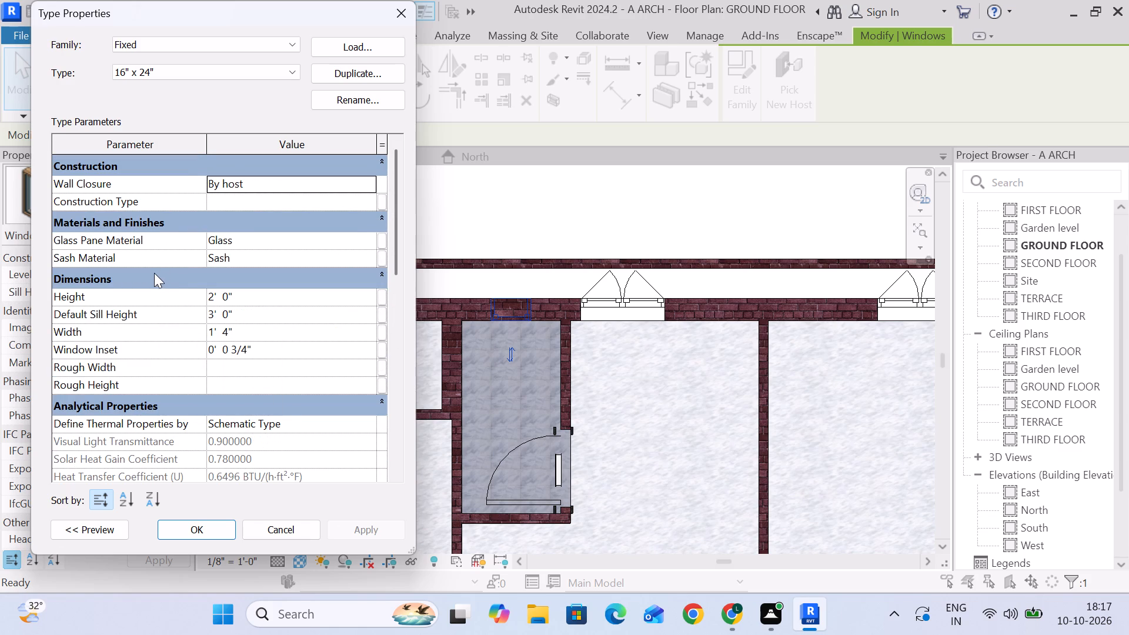
{"action": "left_click", "coordinate": [370, 263]}
{"action": "left_click", "coordinate": [363, 256]}
{"action": "left_click", "coordinate": [366, 257]}
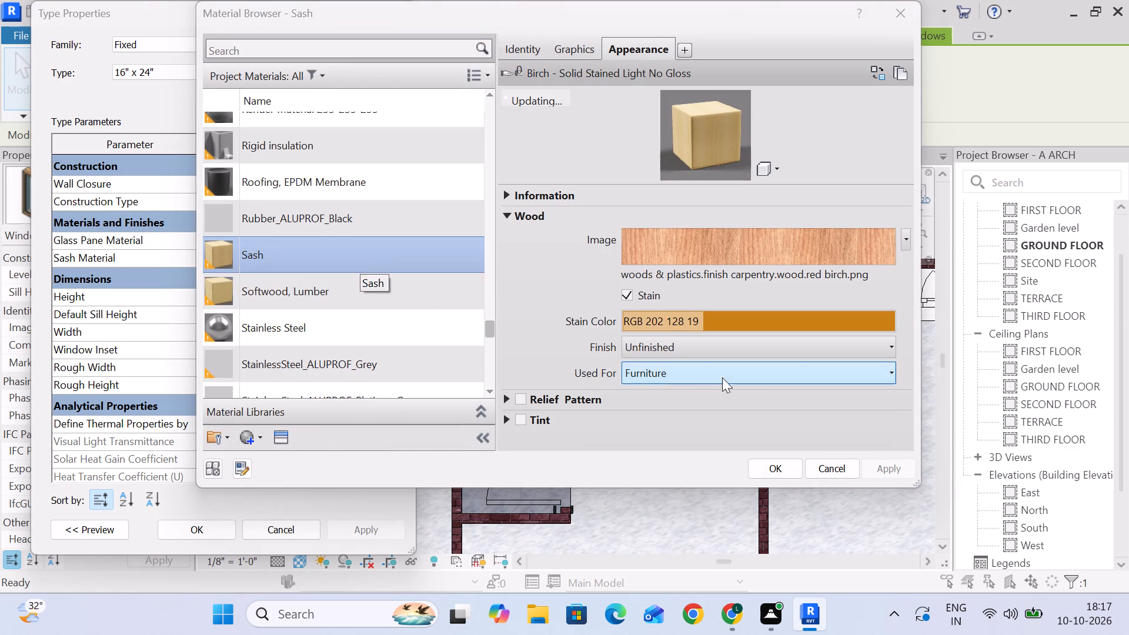
{"action": "left_click", "coordinate": [783, 468]}
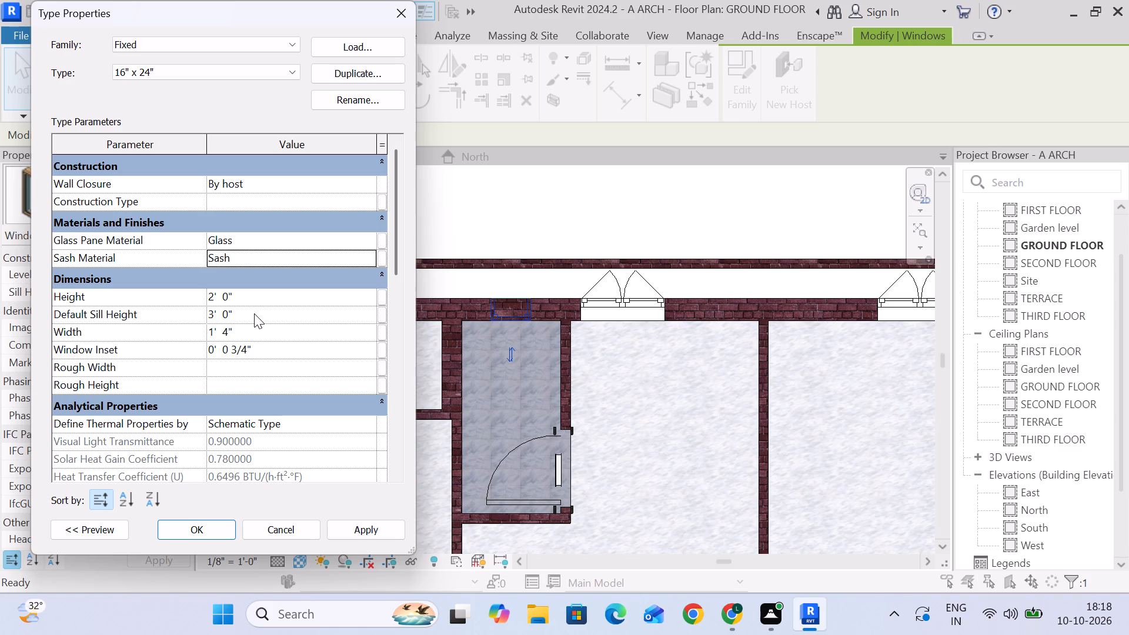
Set the Fixed 16" x 24" window type's default sill height to 8' 0" and its width to 2' 0".
{"action": "left_click", "coordinate": [256, 311]}
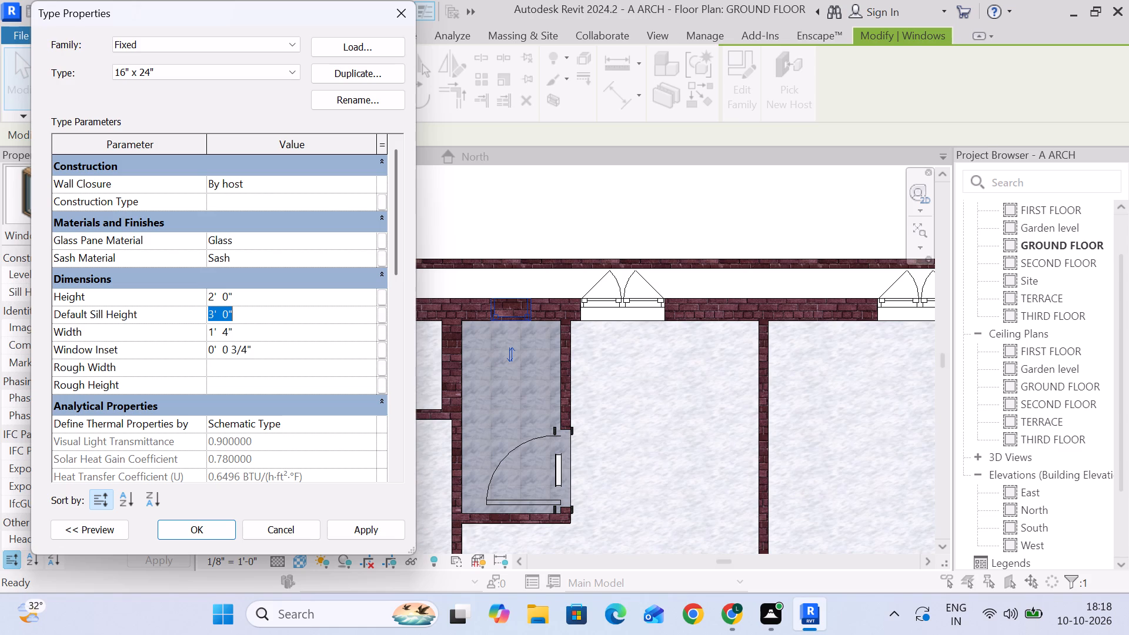
{"action": "type", "text": "8'"}
{"action": "key", "text": "Return"}
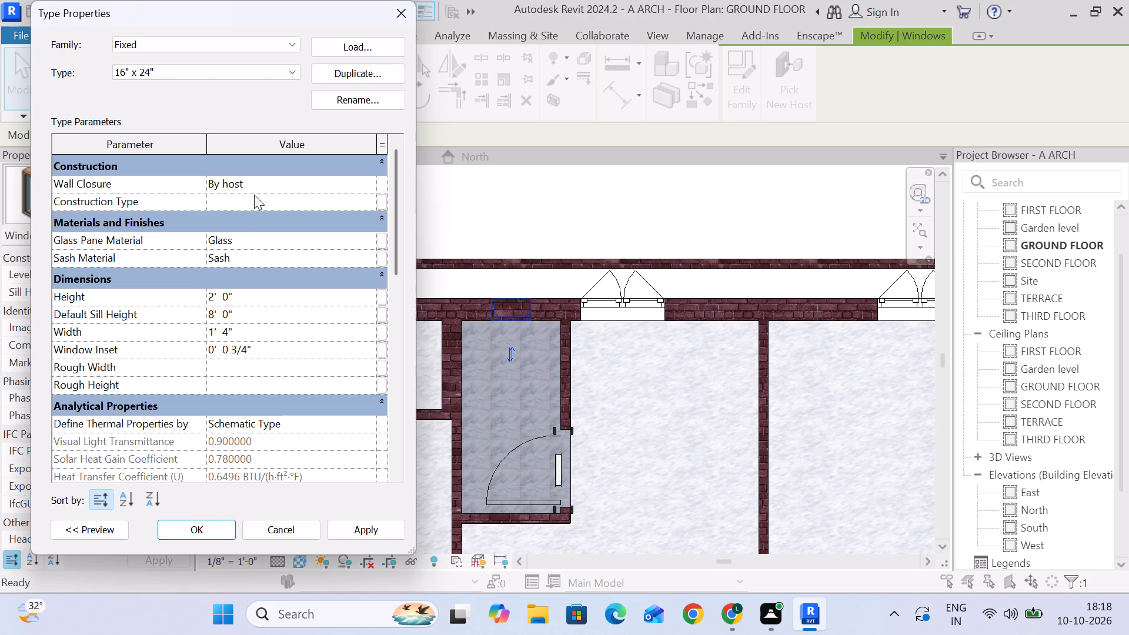
{"action": "scroll", "coordinate": [254, 266], "scroll_direction": "up", "scroll_amount": 2}
{"action": "left_click", "coordinate": [250, 334]}
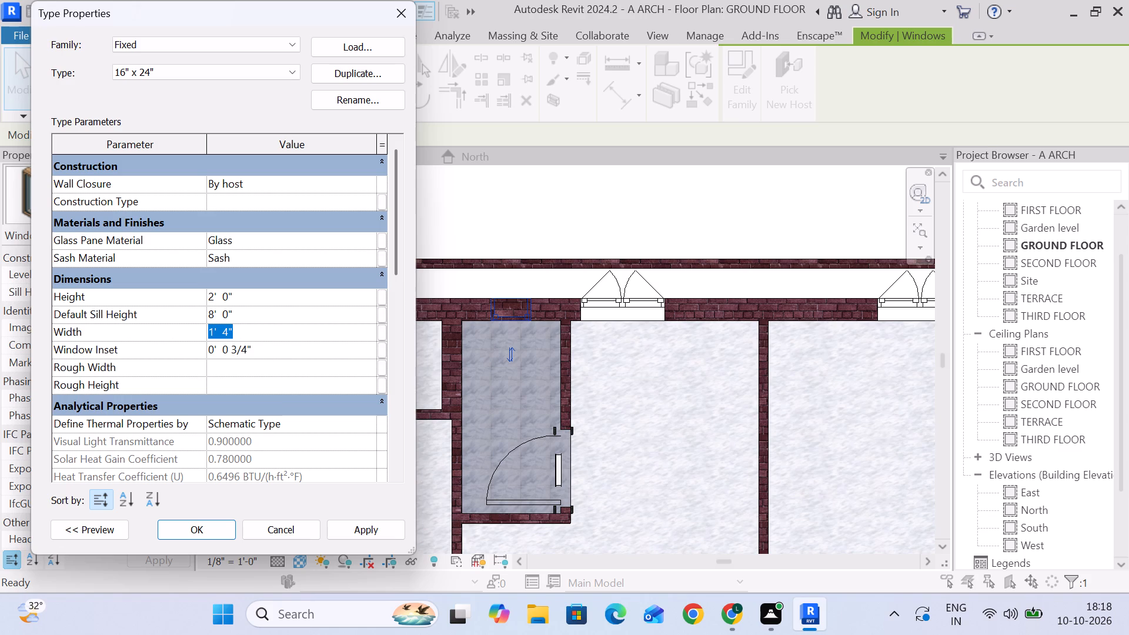
{"action": "key", "text": "2"}
{"action": "key", "text": "apostrophe"}
{"action": "key", "text": "Return"}
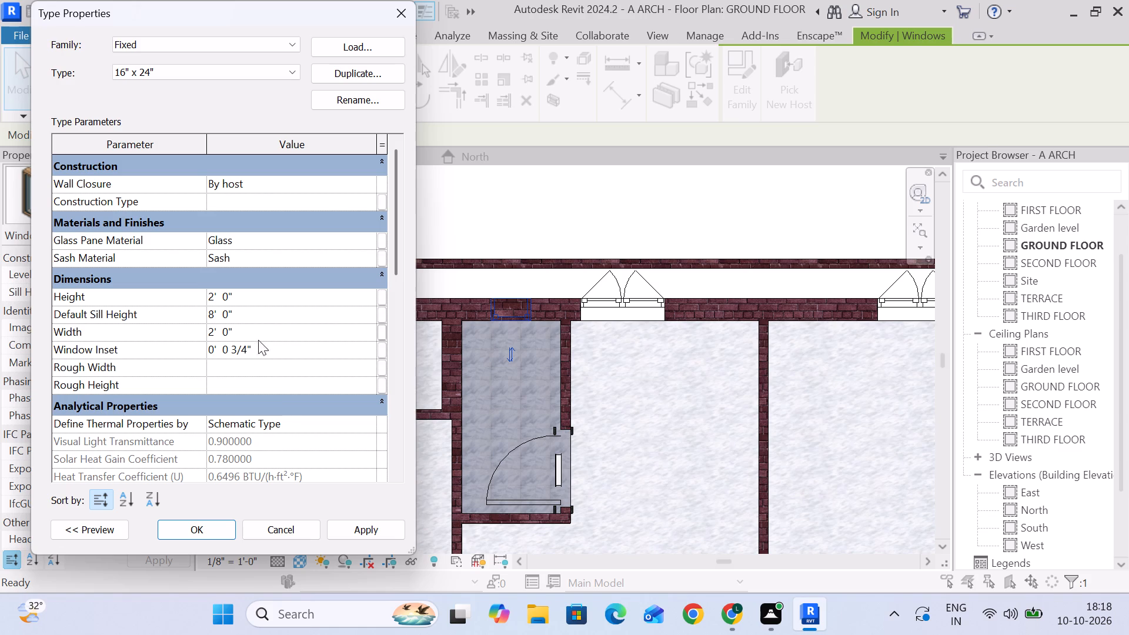
{"action": "left_click", "coordinate": [210, 530]}
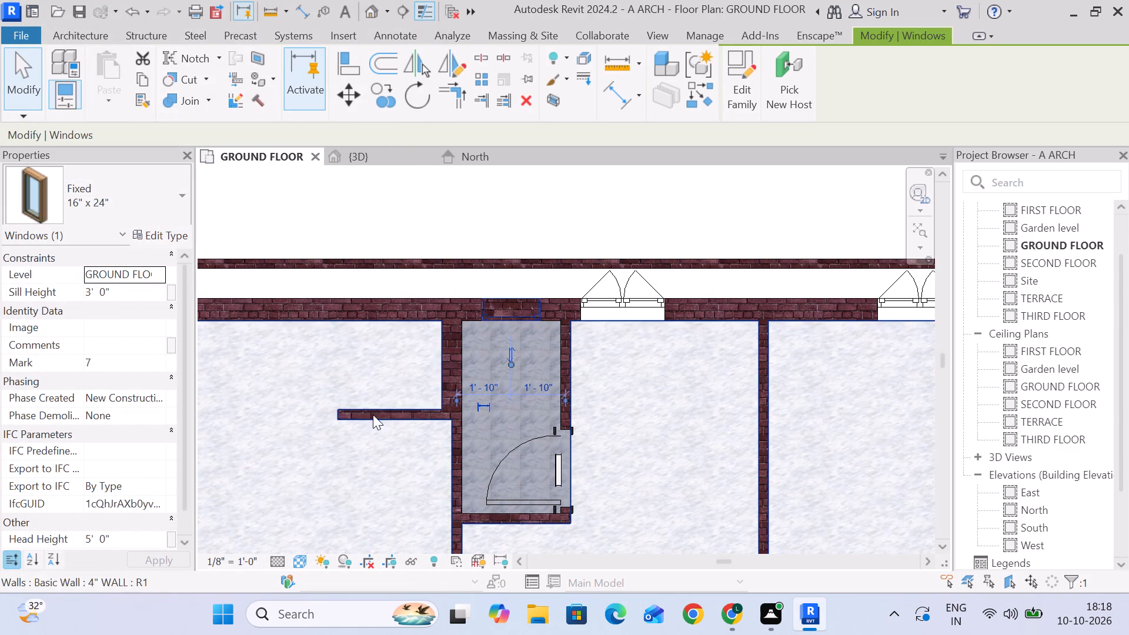
Inspect the placed fixed windows on the building's exterior wall in the 3D view.
{"action": "scroll", "coordinate": [596, 314], "scroll_direction": "down", "scroll_amount": 2}
{"action": "left_click", "coordinate": [362, 159]}
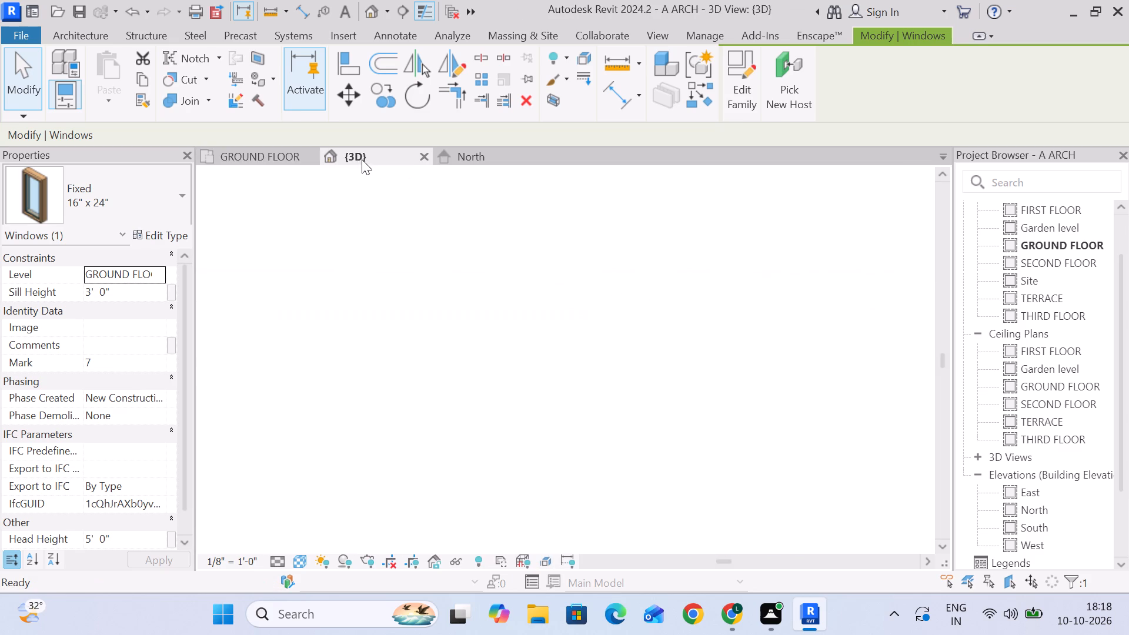
{"action": "middle_click_drag", "start_coordinate": [714, 267], "coordinate": [663, 435]}
{"action": "scroll", "coordinate": [675, 402], "scroll_direction": "down", "scroll_amount": 1}
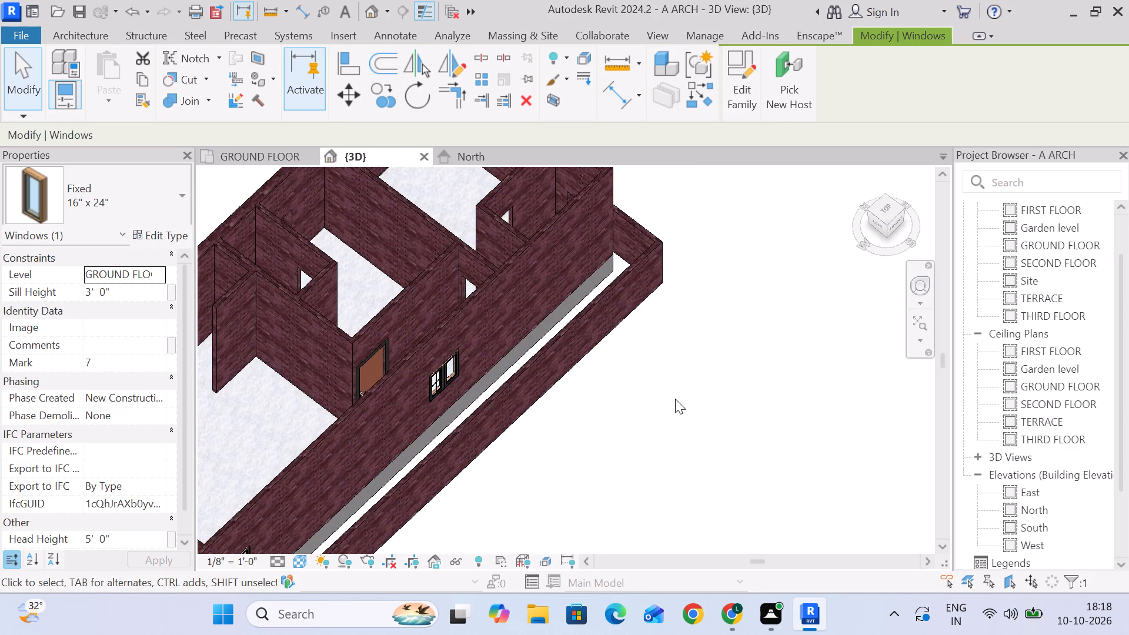
{"action": "scroll", "coordinate": [675, 399], "scroll_direction": "down", "scroll_amount": 2}
{"action": "left_click", "coordinate": [738, 367]}
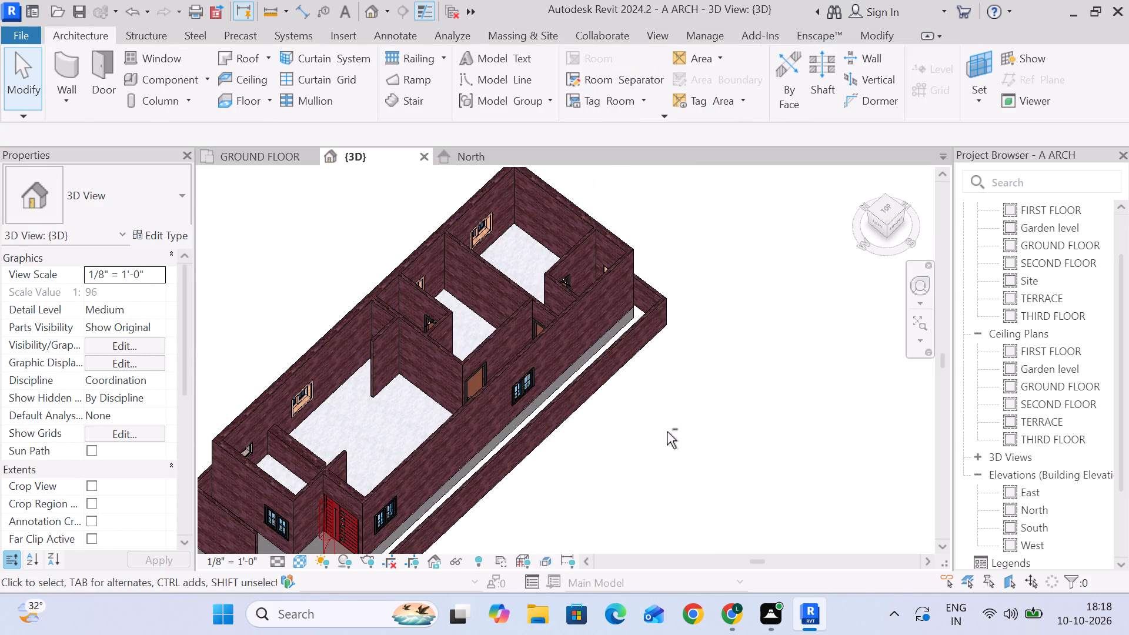
{"action": "middle_click_drag", "start_coordinate": [667, 432], "coordinate": [851, 230], "text": "shift"}
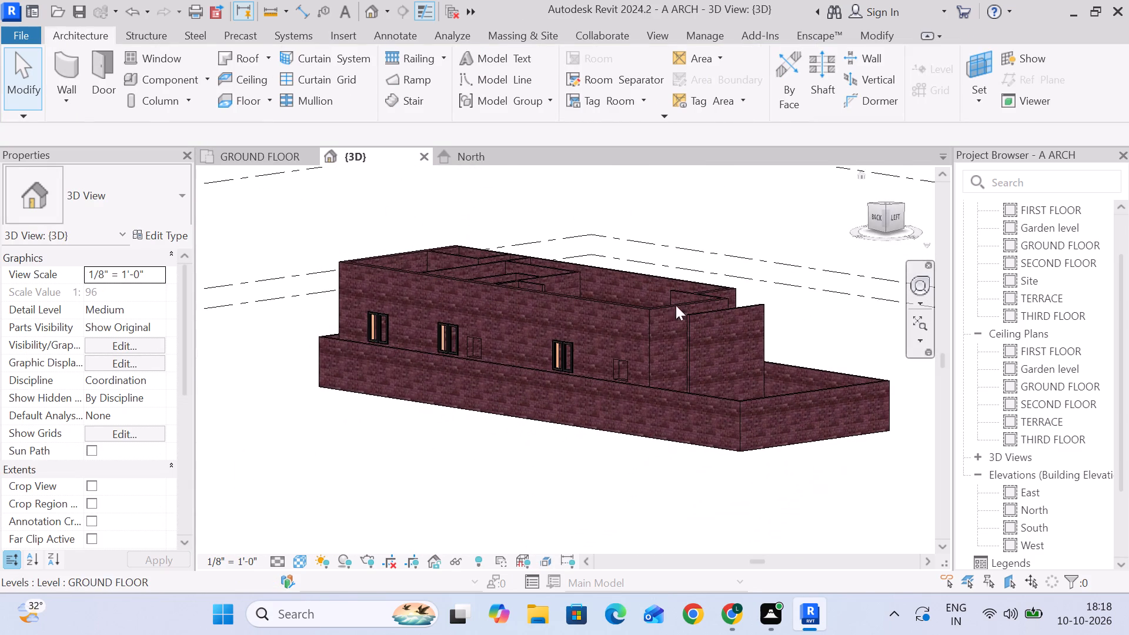
{"action": "scroll", "coordinate": [503, 366], "scroll_direction": "up", "scroll_amount": 5}
{"action": "middle_click_drag", "start_coordinate": [459, 482], "coordinate": [519, 469], "text": "shift"}
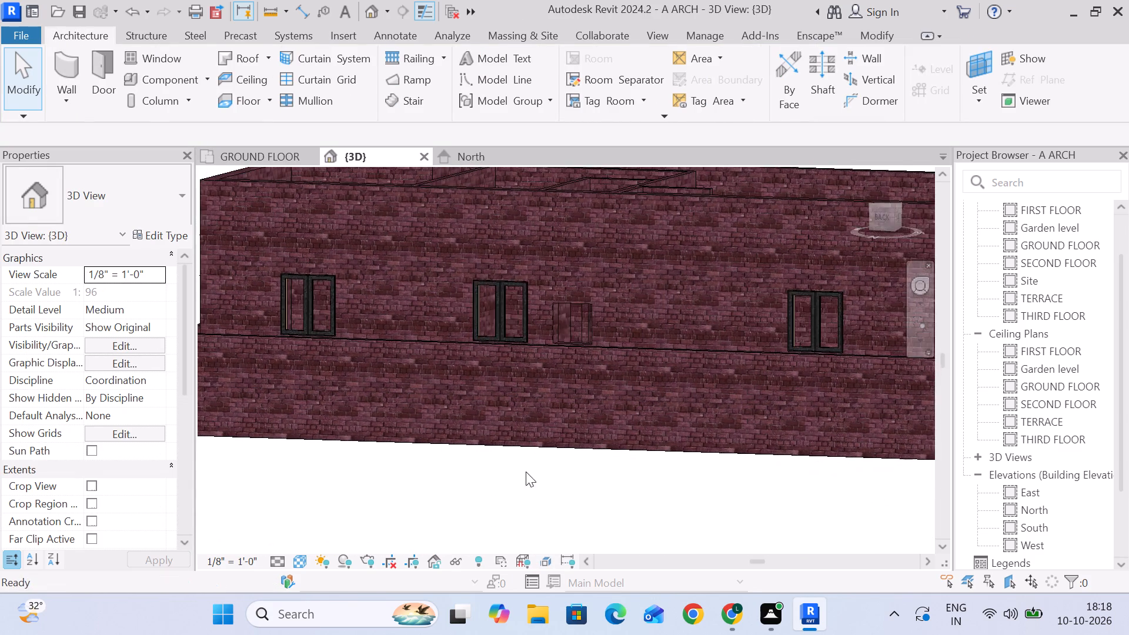
{"action": "scroll", "coordinate": [607, 509], "scroll_direction": "down", "scroll_amount": 2}
{"action": "middle_click_drag", "start_coordinate": [607, 510], "coordinate": [574, 506]}
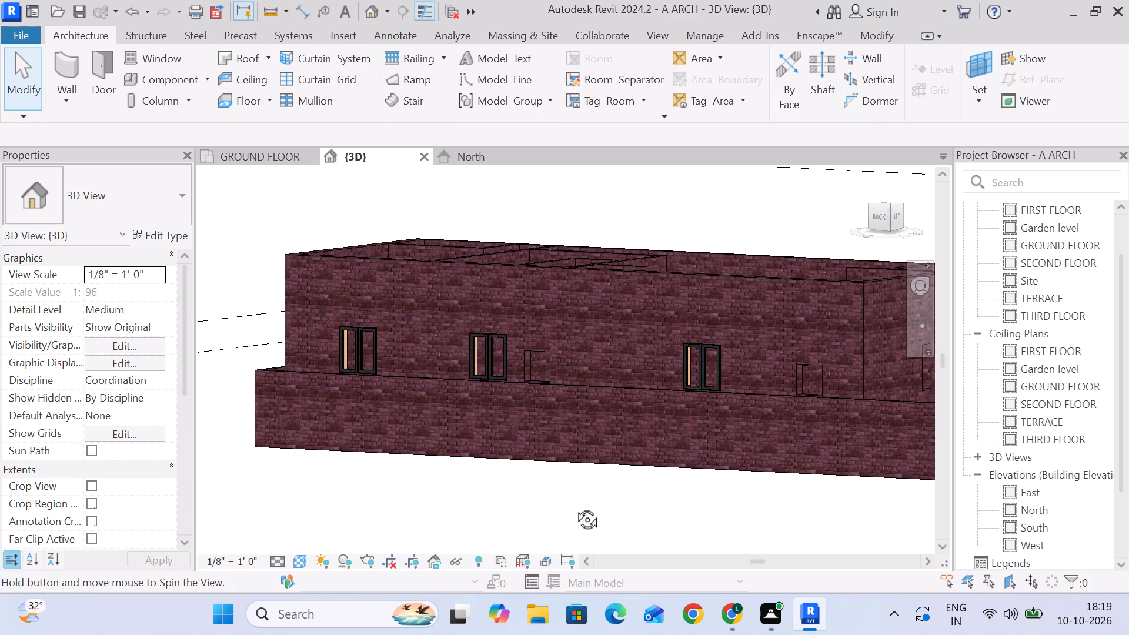
{"action": "middle_click_drag", "start_coordinate": [574, 506], "coordinate": [560, 542]}
{"action": "scroll", "coordinate": [495, 385], "scroll_direction": "up", "scroll_amount": 5}
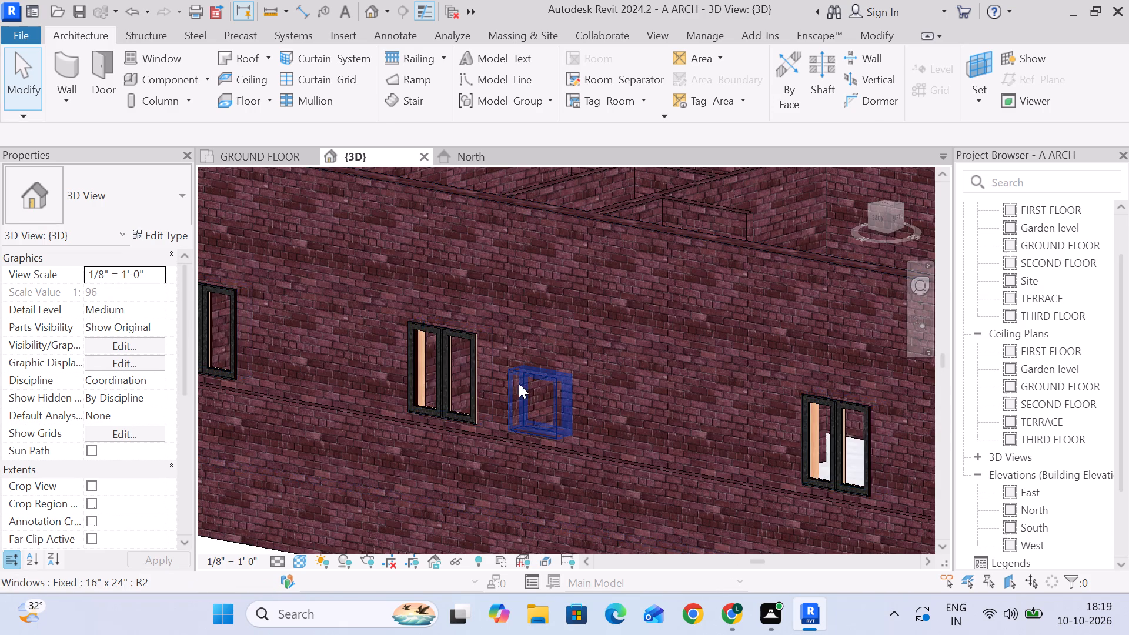
Set the default sill height of the middle toilet window's Fixed 16" x 24" type to 3' 0".
{"action": "left_click", "coordinate": [529, 379]}
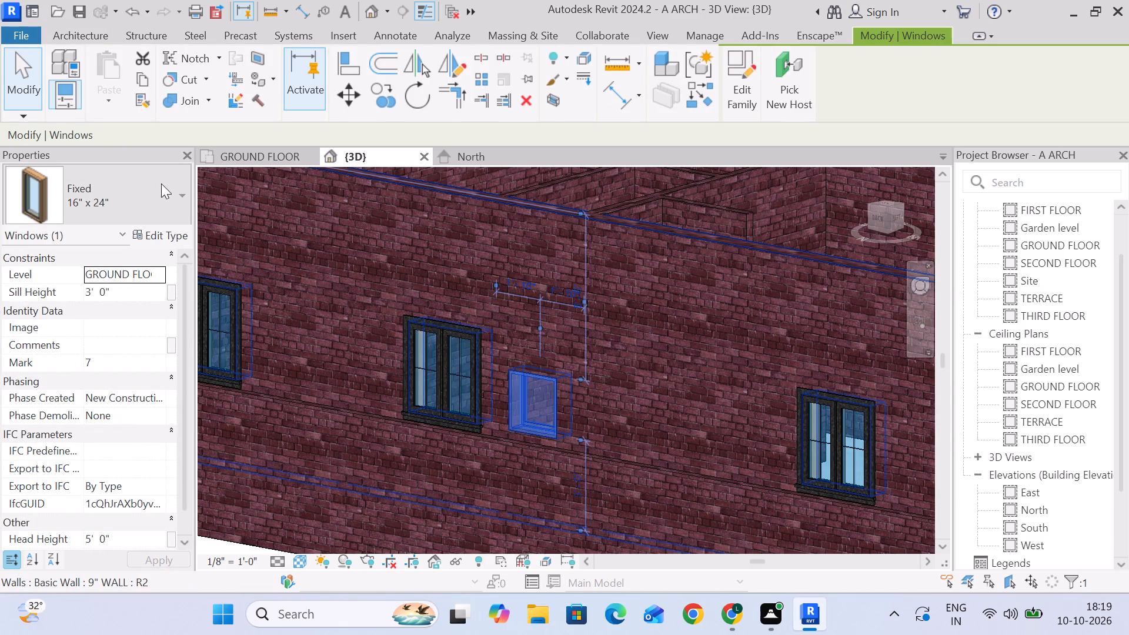
{"action": "left_click", "coordinate": [149, 234]}
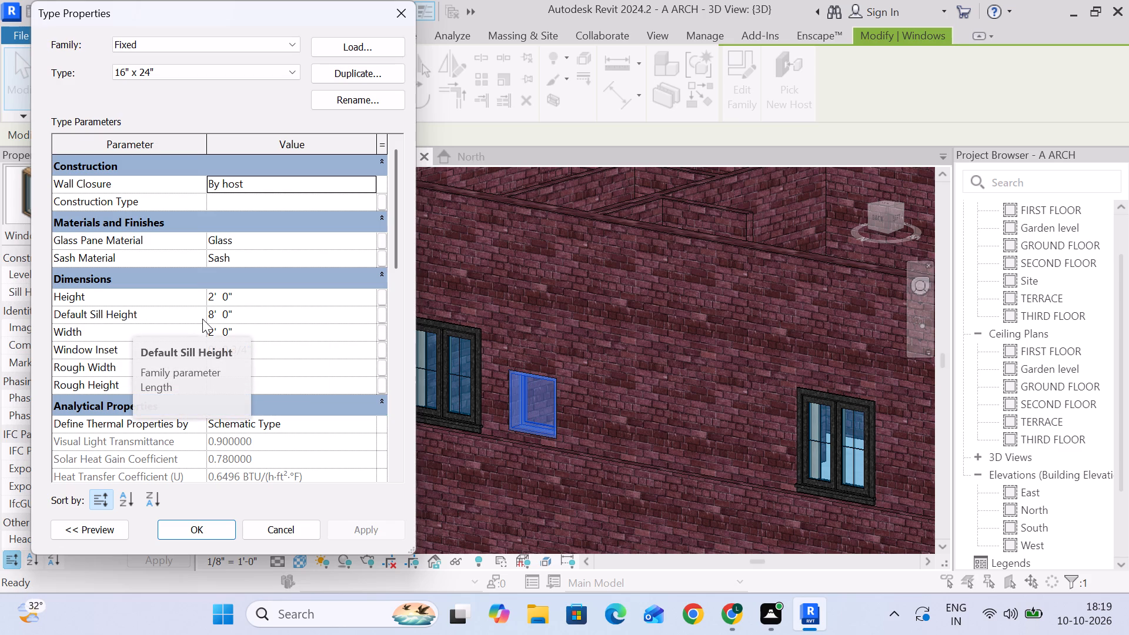
{"action": "left_click", "coordinate": [250, 315]}
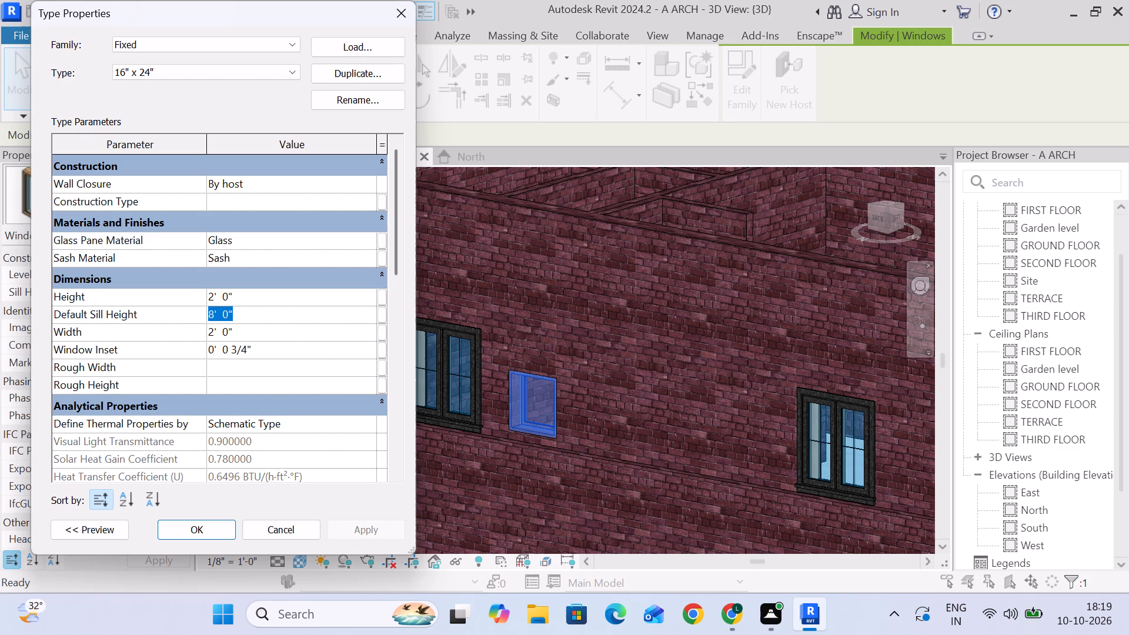
{"action": "key", "text": "3"}
{"action": "key", "text": "apostrophe"}
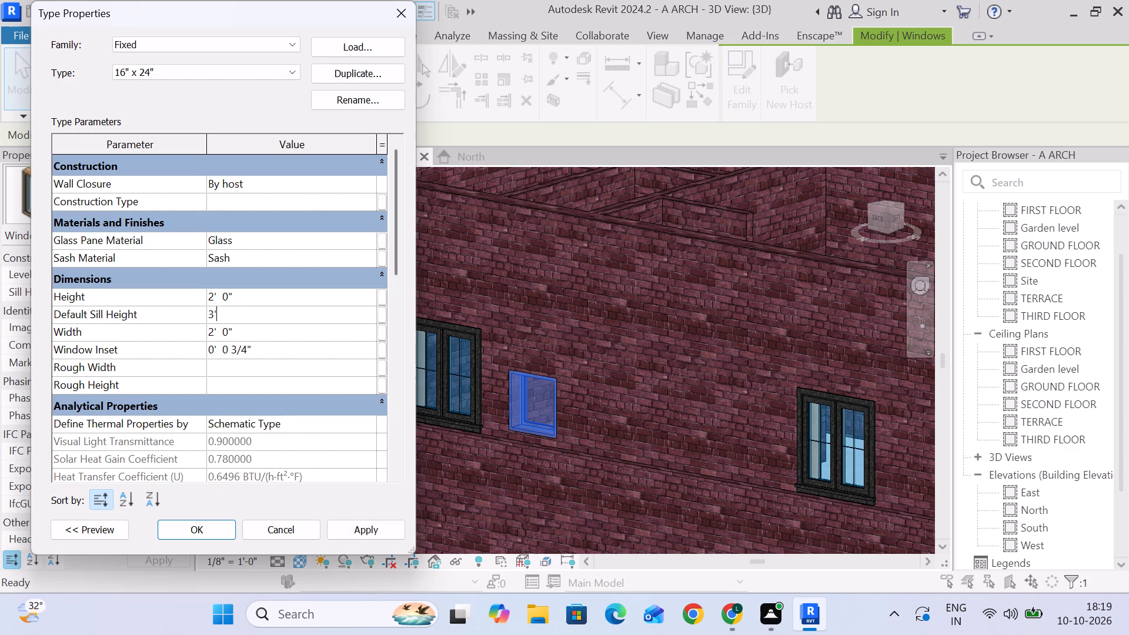
{"action": "key", "text": "Return"}
{"action": "left_click", "coordinate": [376, 528]}
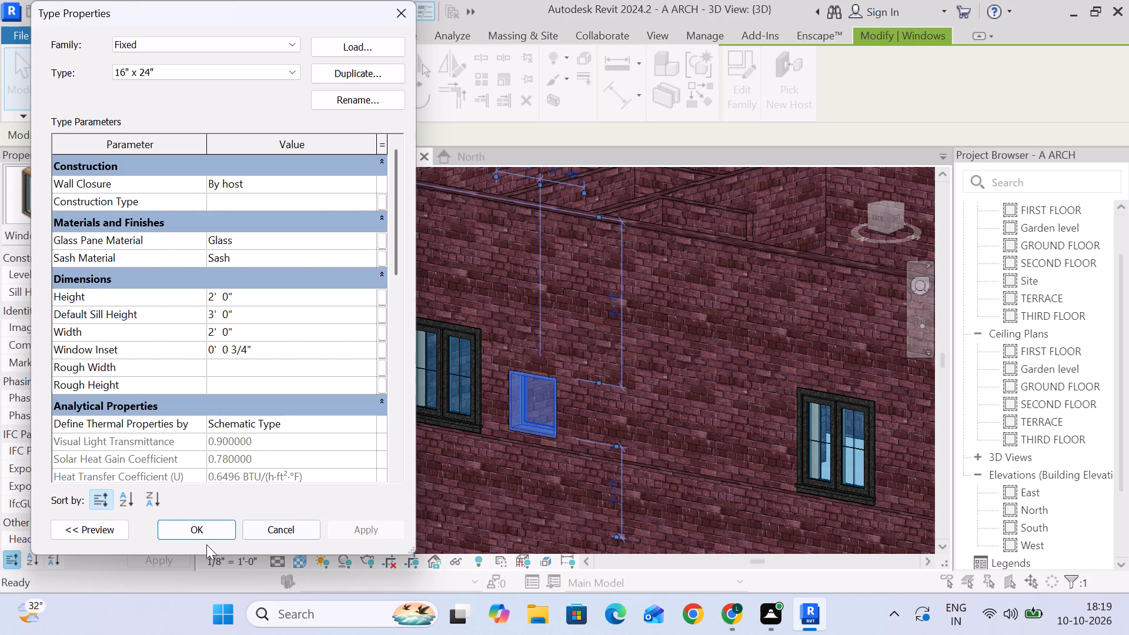
{"action": "left_click", "coordinate": [202, 530]}
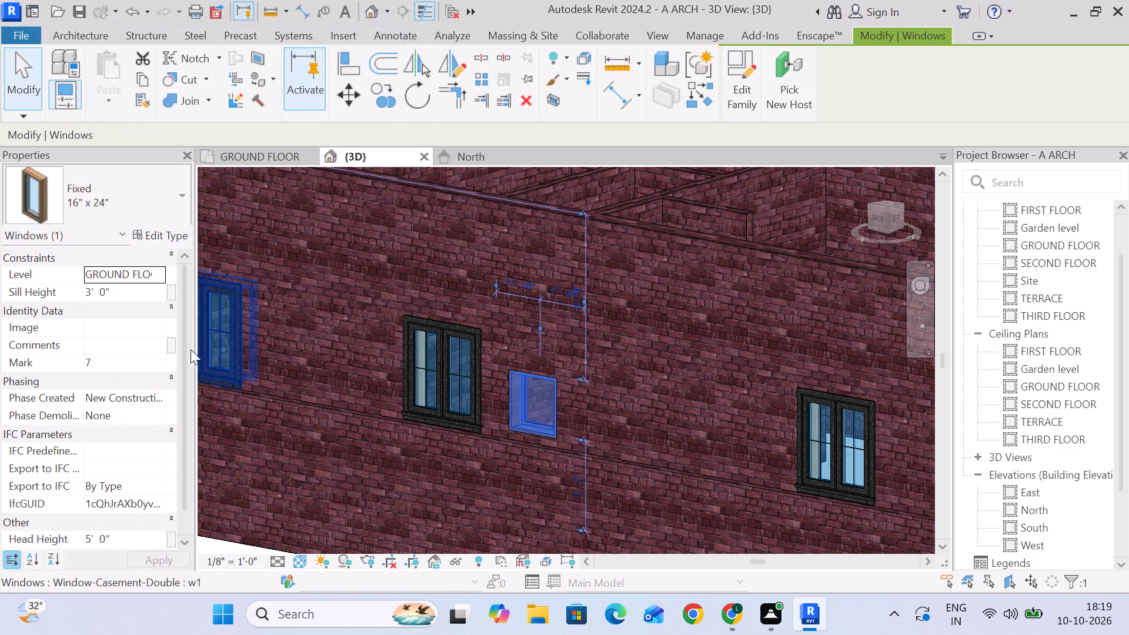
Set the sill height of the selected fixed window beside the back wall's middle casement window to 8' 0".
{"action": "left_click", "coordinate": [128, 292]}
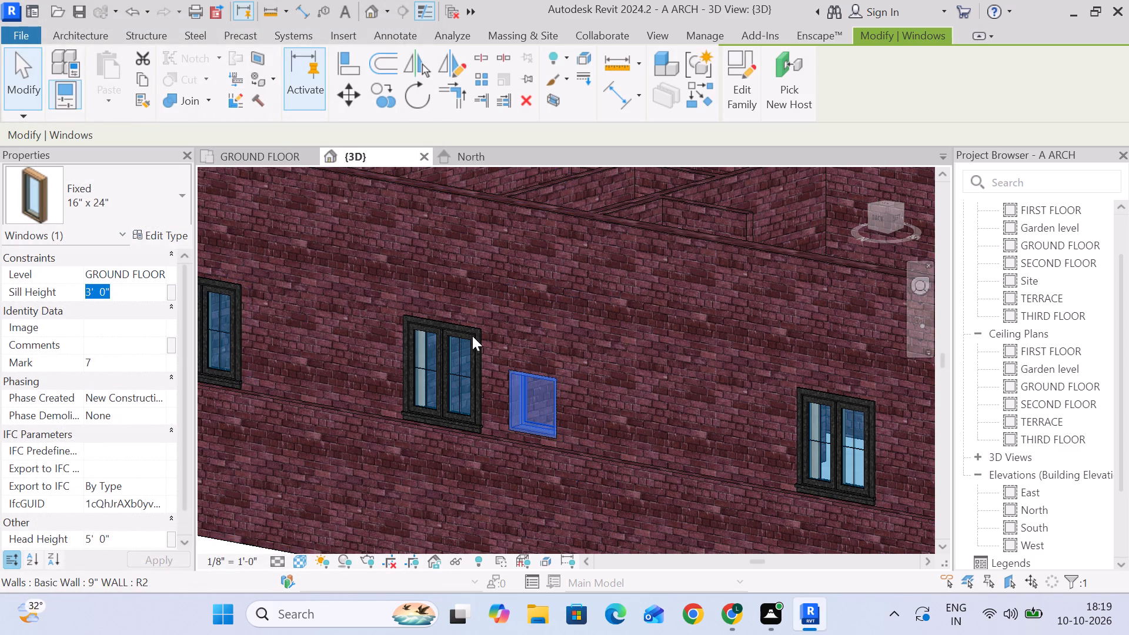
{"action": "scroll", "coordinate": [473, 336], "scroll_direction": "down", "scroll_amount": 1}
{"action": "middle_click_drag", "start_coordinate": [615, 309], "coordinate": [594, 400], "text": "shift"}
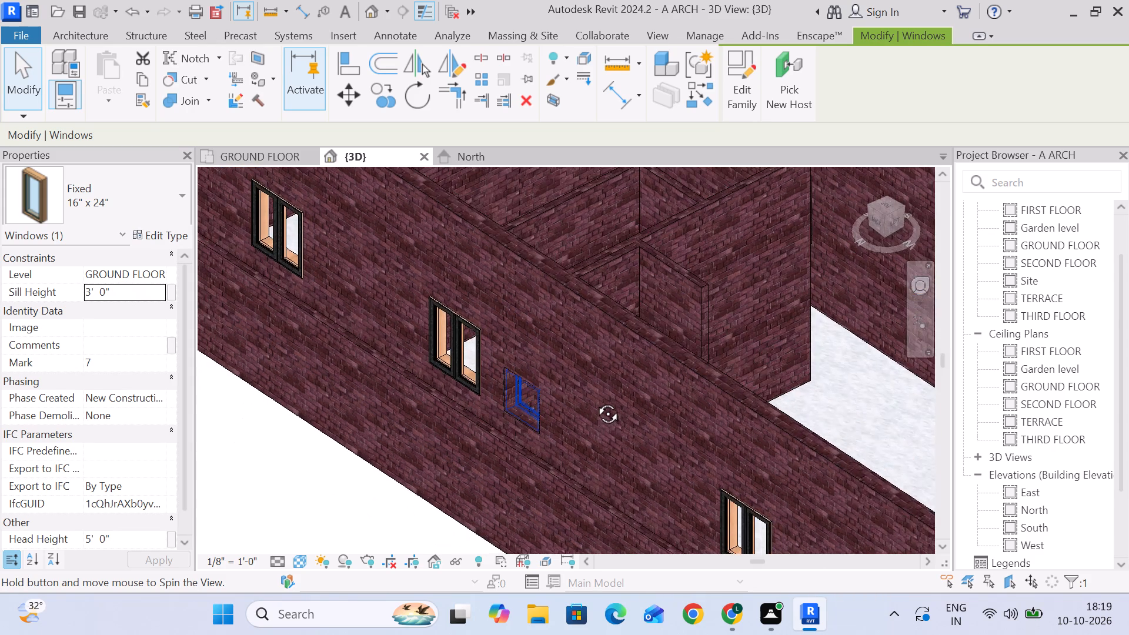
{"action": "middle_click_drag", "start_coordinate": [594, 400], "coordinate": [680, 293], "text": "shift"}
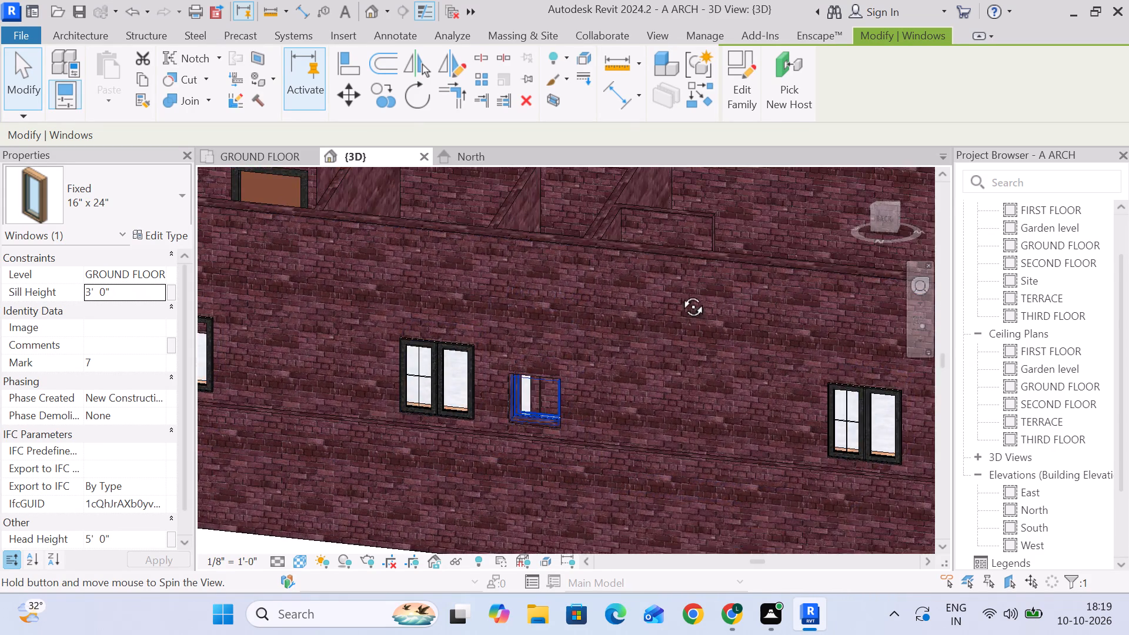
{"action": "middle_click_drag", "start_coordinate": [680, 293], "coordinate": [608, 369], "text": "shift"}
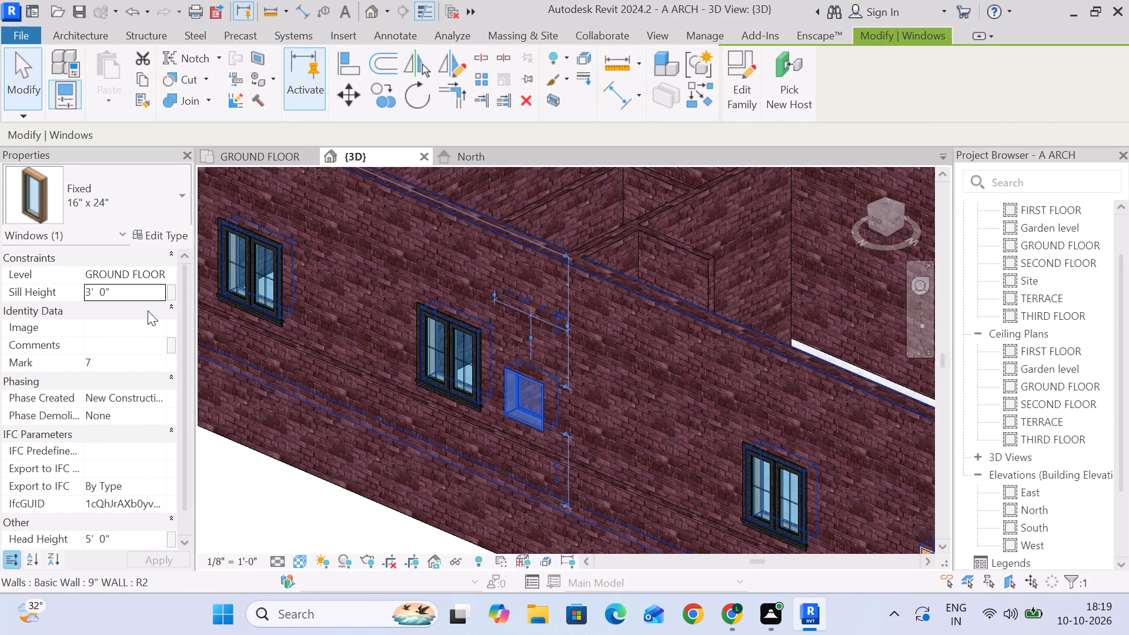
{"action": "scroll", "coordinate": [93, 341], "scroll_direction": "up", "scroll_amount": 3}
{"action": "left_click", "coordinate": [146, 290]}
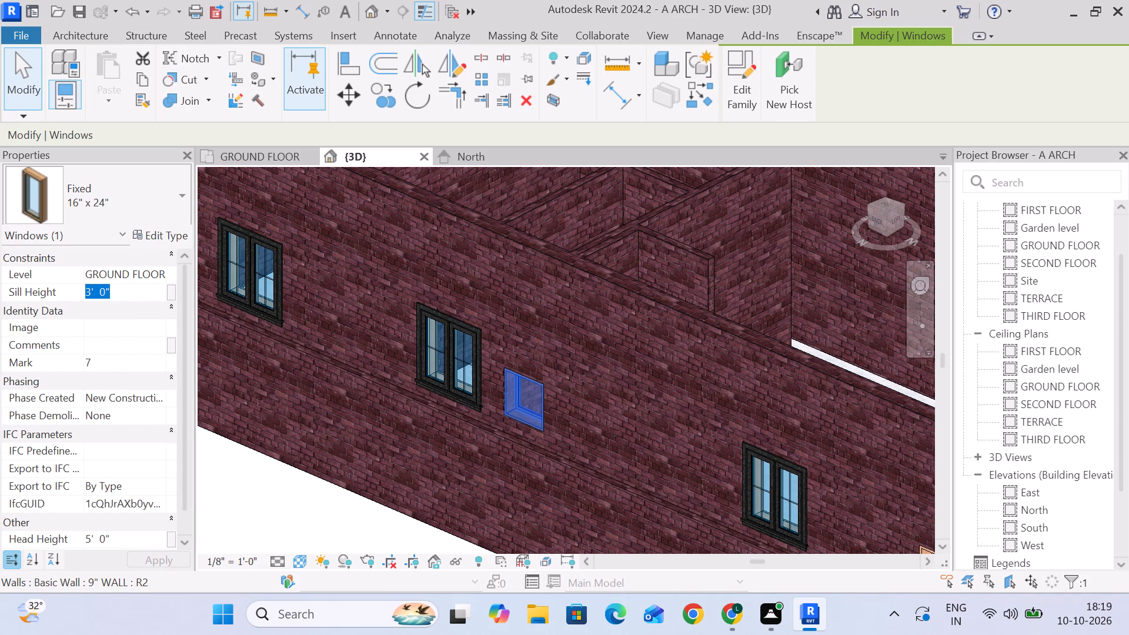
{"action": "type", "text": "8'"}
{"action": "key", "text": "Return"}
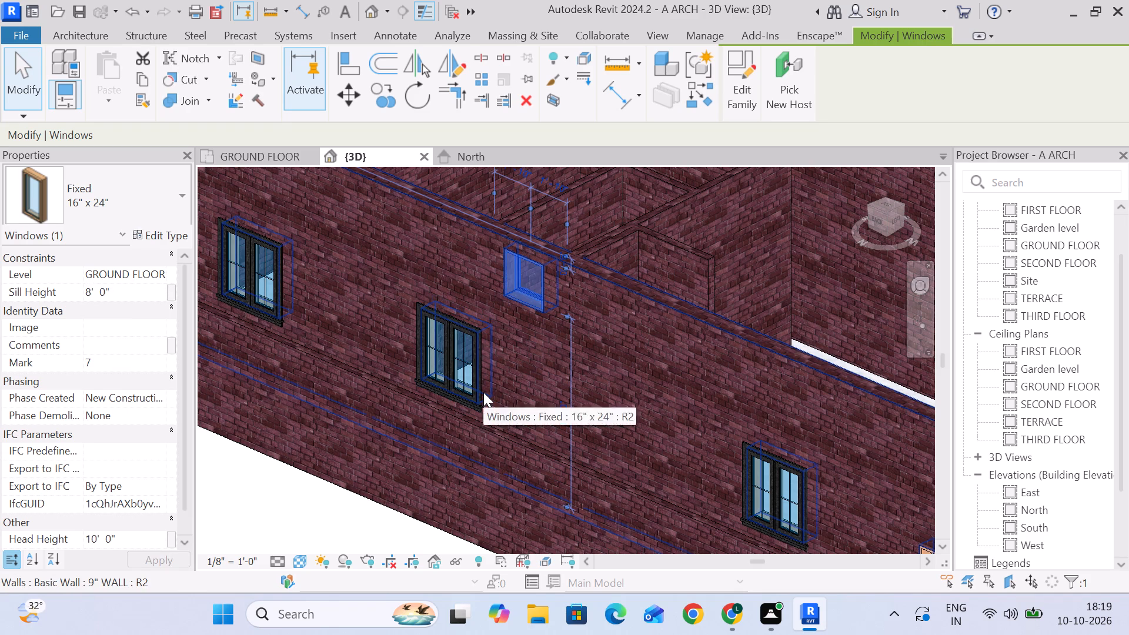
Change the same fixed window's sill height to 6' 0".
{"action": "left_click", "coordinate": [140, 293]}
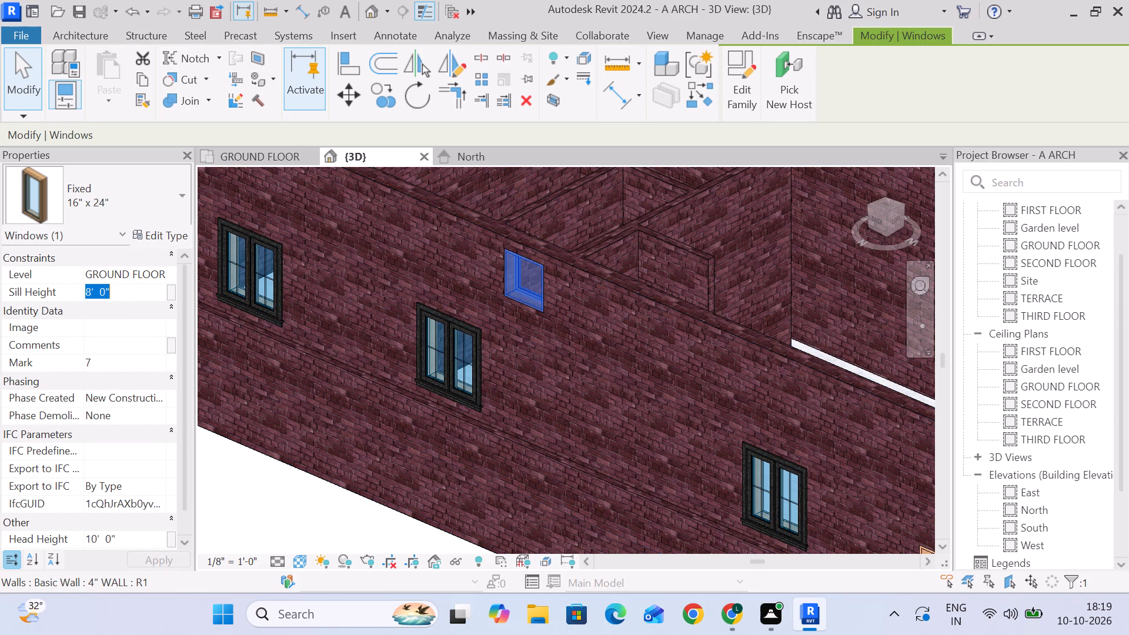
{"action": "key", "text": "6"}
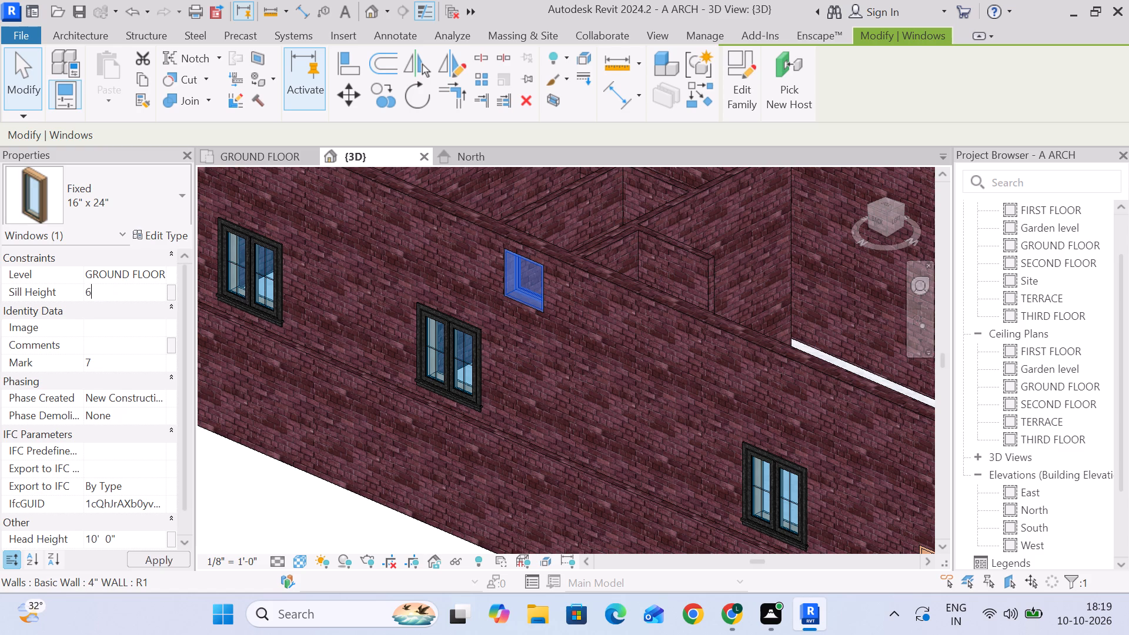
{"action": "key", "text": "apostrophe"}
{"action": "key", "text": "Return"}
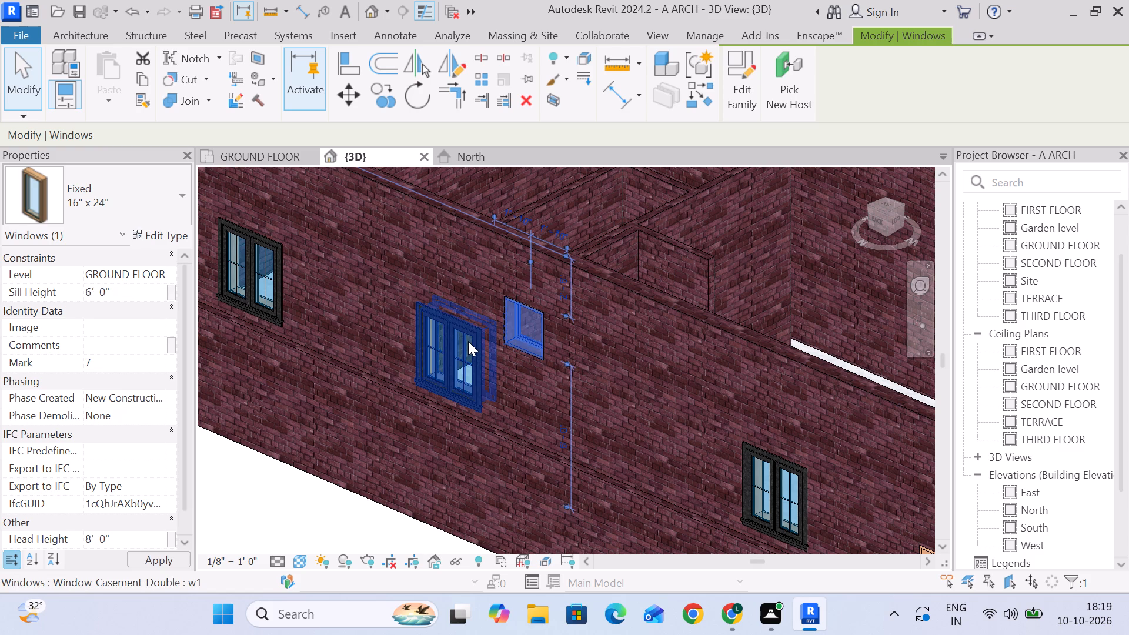
Set the Window-Casement-Double w1 type's height to 4' 0" and width to 3' 0".
{"action": "scroll", "coordinate": [549, 368], "scroll_direction": "down", "scroll_amount": 1}
{"action": "middle_click_drag", "start_coordinate": [544, 405], "coordinate": [552, 389], "text": "shift"}
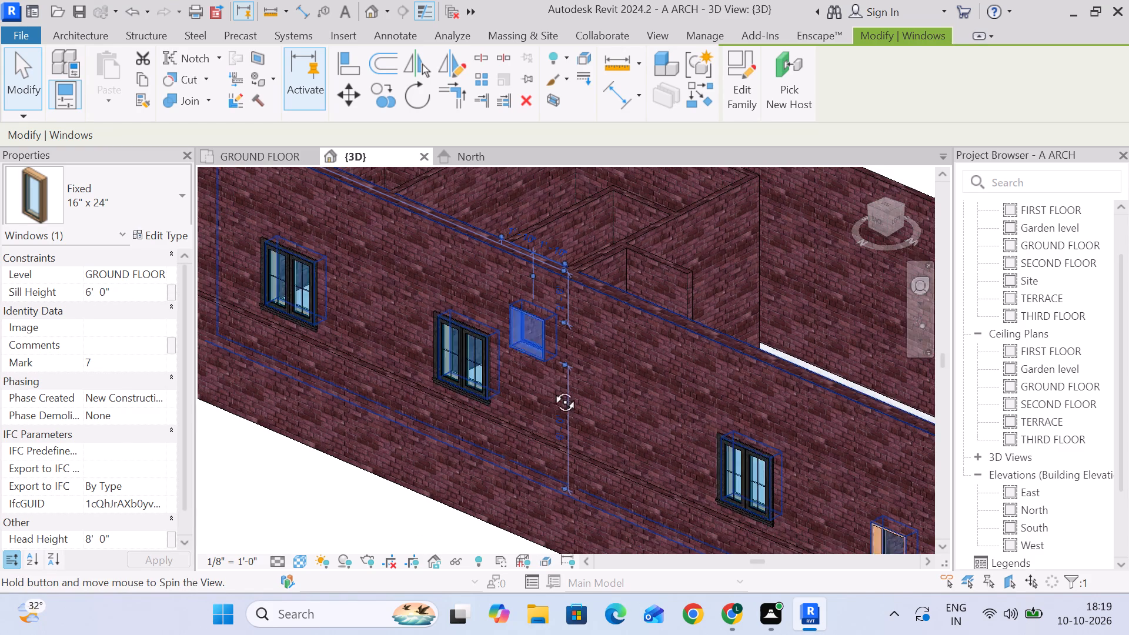
{"action": "middle_click_drag", "start_coordinate": [552, 389], "coordinate": [604, 304], "text": "shift"}
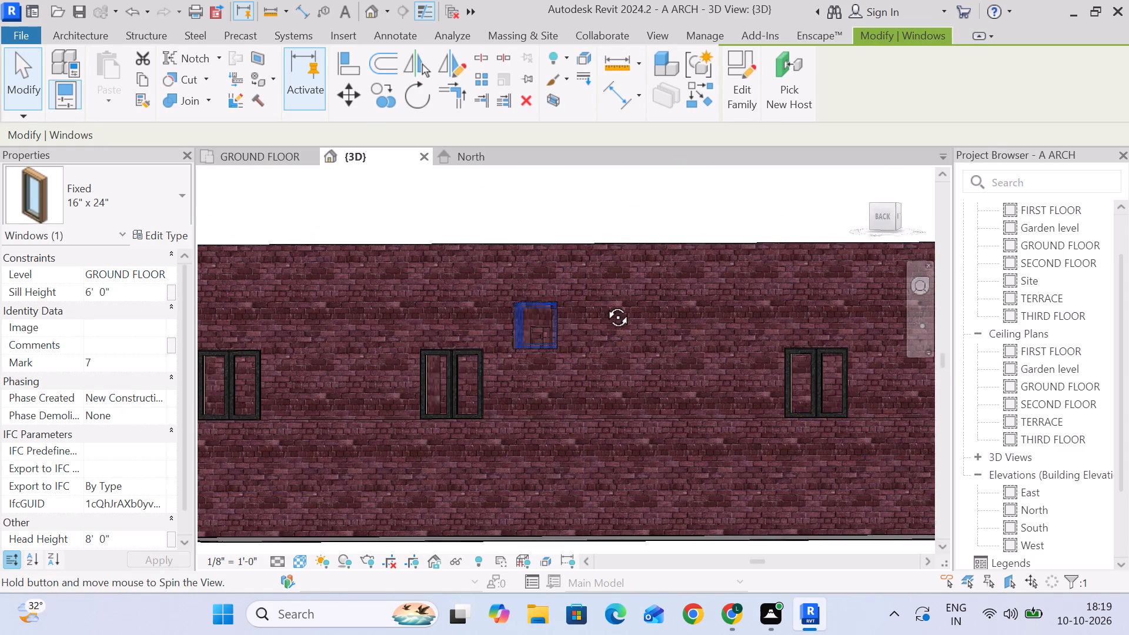
{"action": "middle_click_drag", "start_coordinate": [604, 304], "coordinate": [524, 406], "text": "shift"}
{"action": "scroll", "coordinate": [523, 399], "scroll_direction": "up", "scroll_amount": 1}
{"action": "left_click", "coordinate": [476, 321]}
{"action": "scroll", "coordinate": [102, 312], "scroll_direction": "up", "scroll_amount": 1}
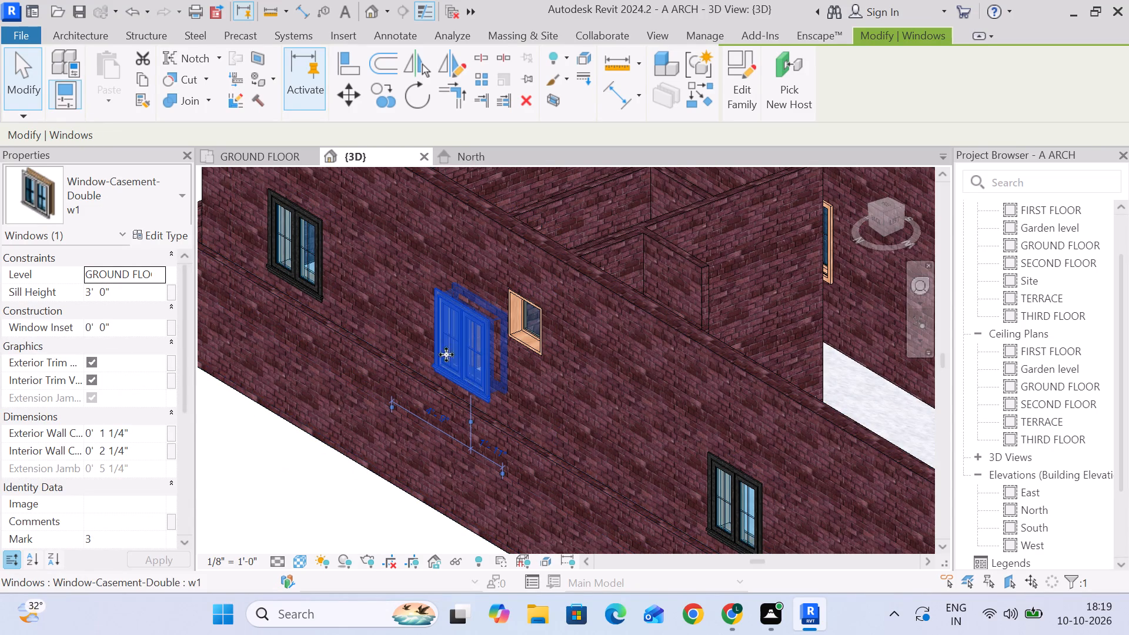
{"action": "left_click", "coordinate": [144, 236]}
{"action": "scroll", "coordinate": [244, 417], "scroll_direction": "down", "scroll_amount": 2}
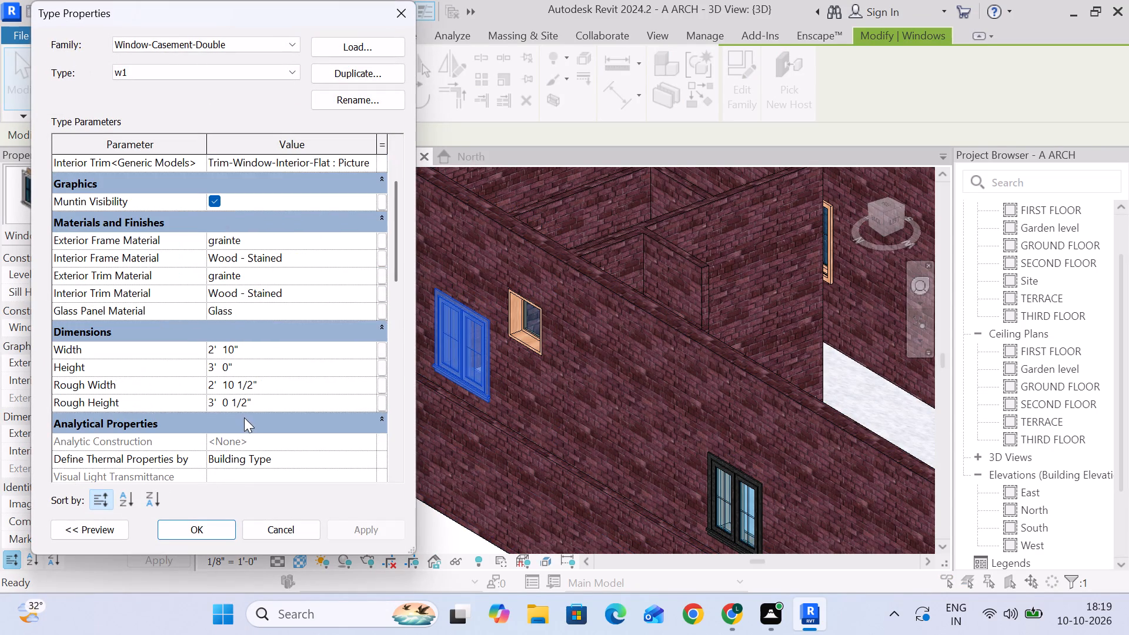
{"action": "left_click", "coordinate": [270, 367]}
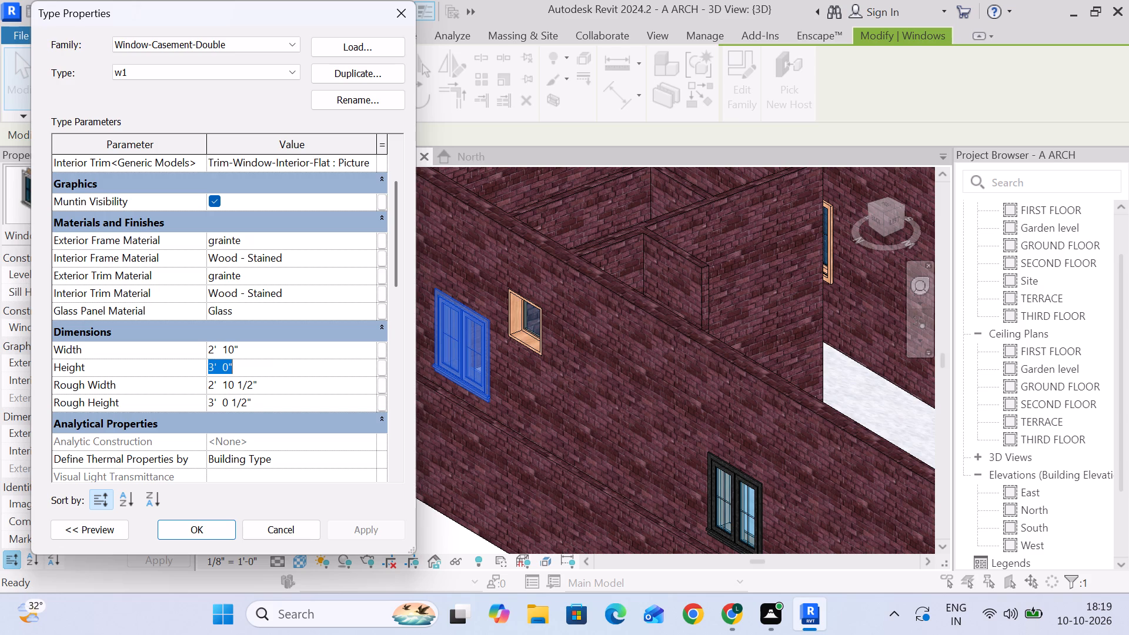
{"action": "key", "text": "4"}
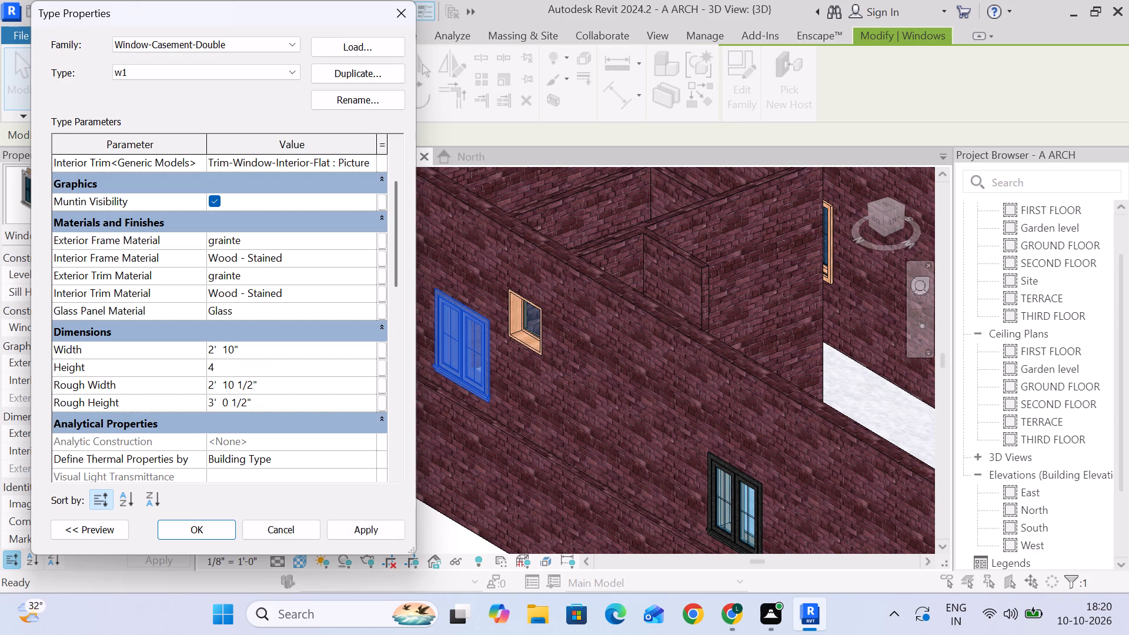
{"action": "key", "text": "apostrophe"}
{"action": "key", "text": "Return"}
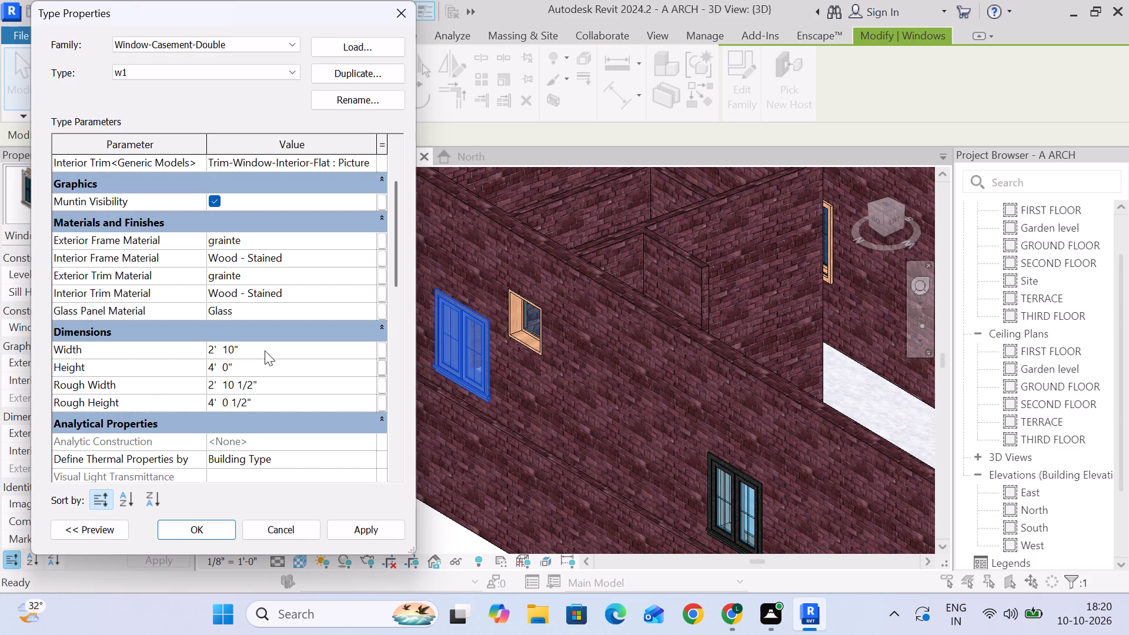
{"action": "left_click", "coordinate": [265, 350]}
{"action": "key", "text": "3"}
{"action": "key", "text": "apostrophe"}
{"action": "key", "text": "Return"}
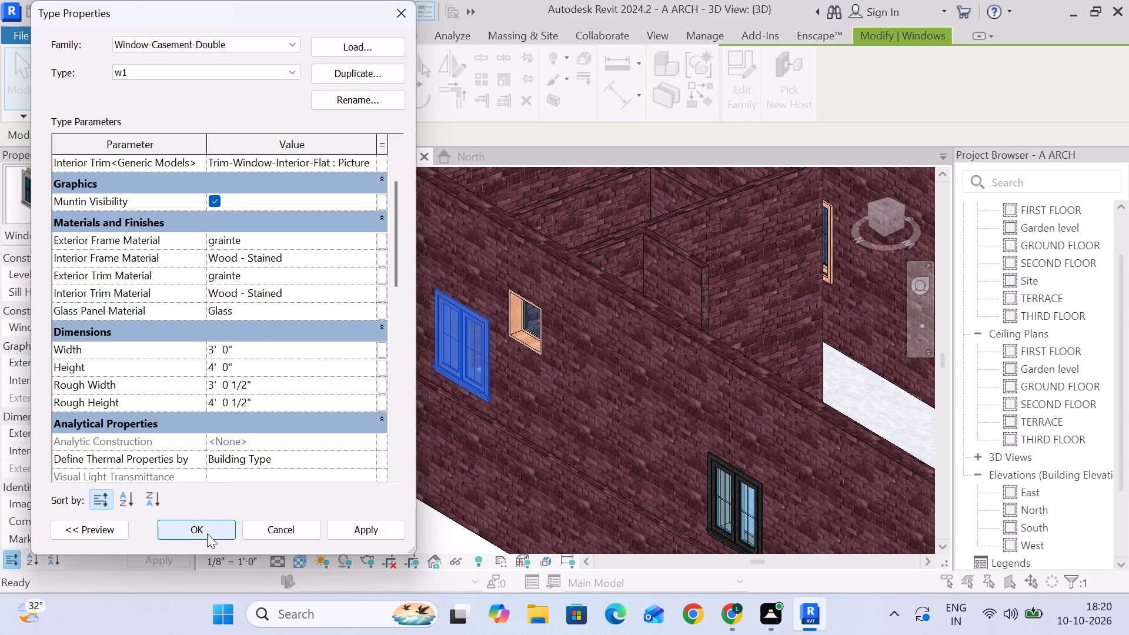
{"action": "left_click", "coordinate": [368, 537]}
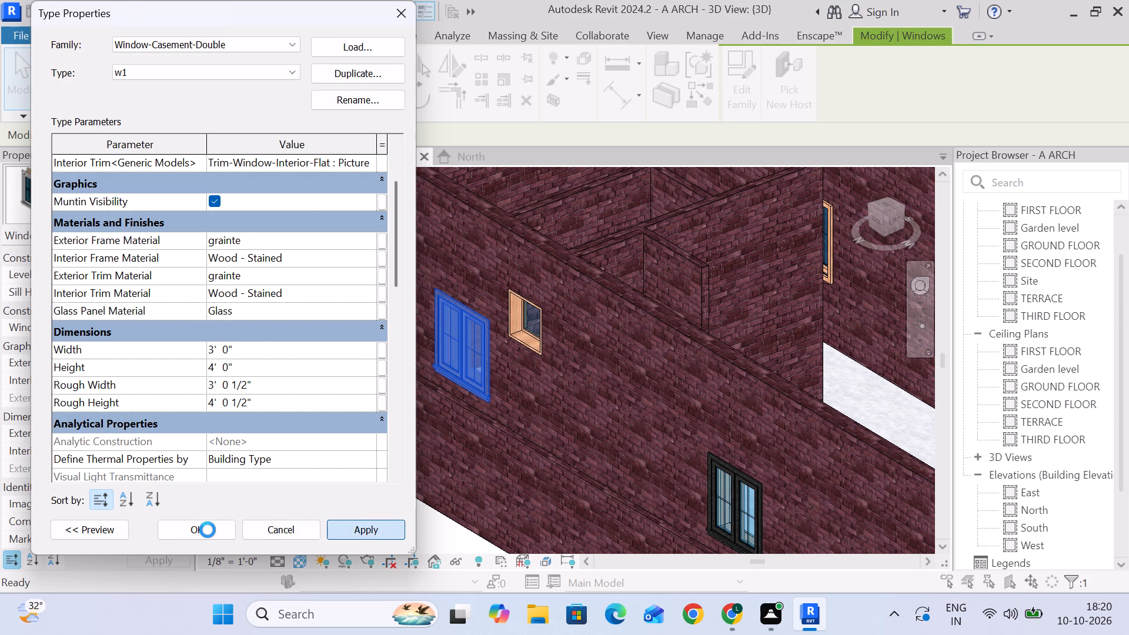
{"action": "left_click", "coordinate": [201, 529]}
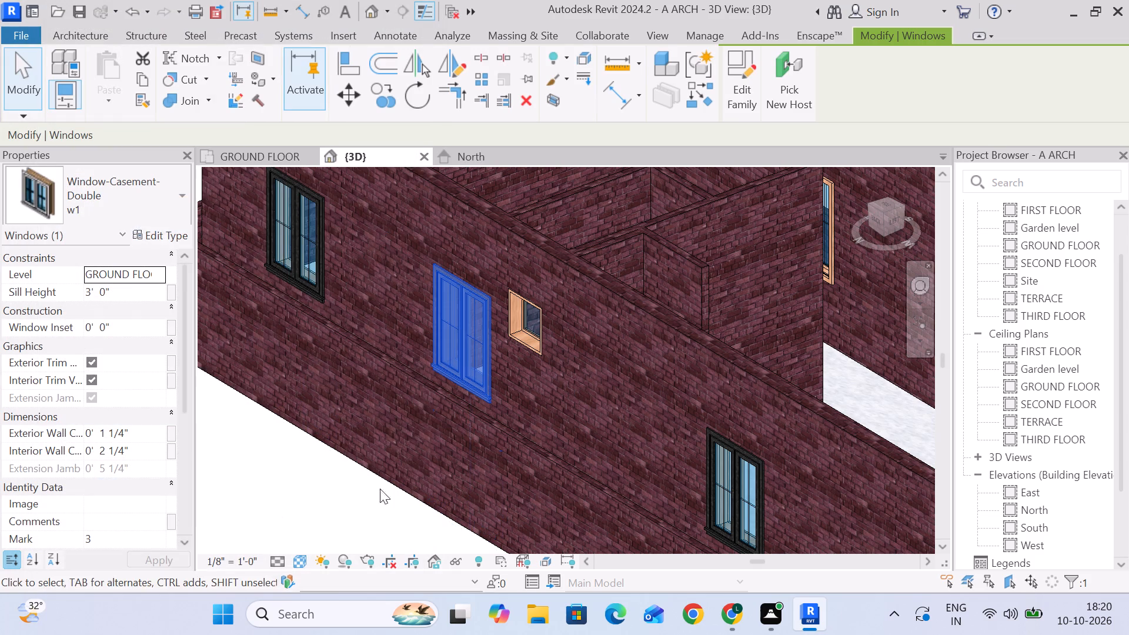
{"action": "key", "text": "Escape"}
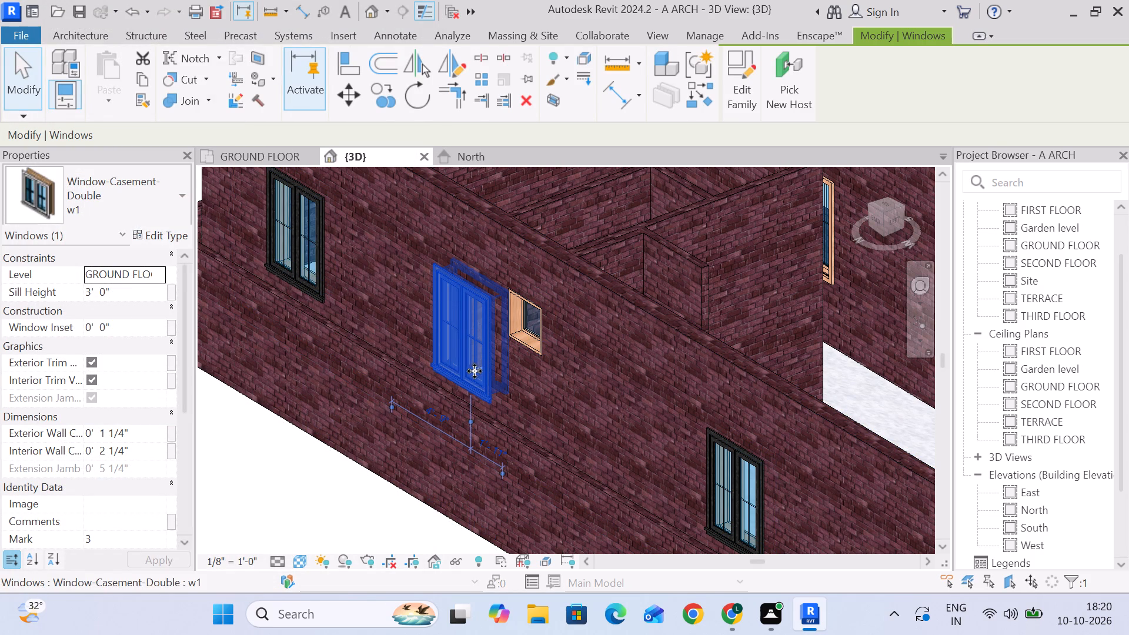
{"action": "left_click", "coordinate": [252, 514]}
Review the dimensions in the type properties of the w1 double casement window.
{"action": "left_click", "coordinate": [479, 372]}
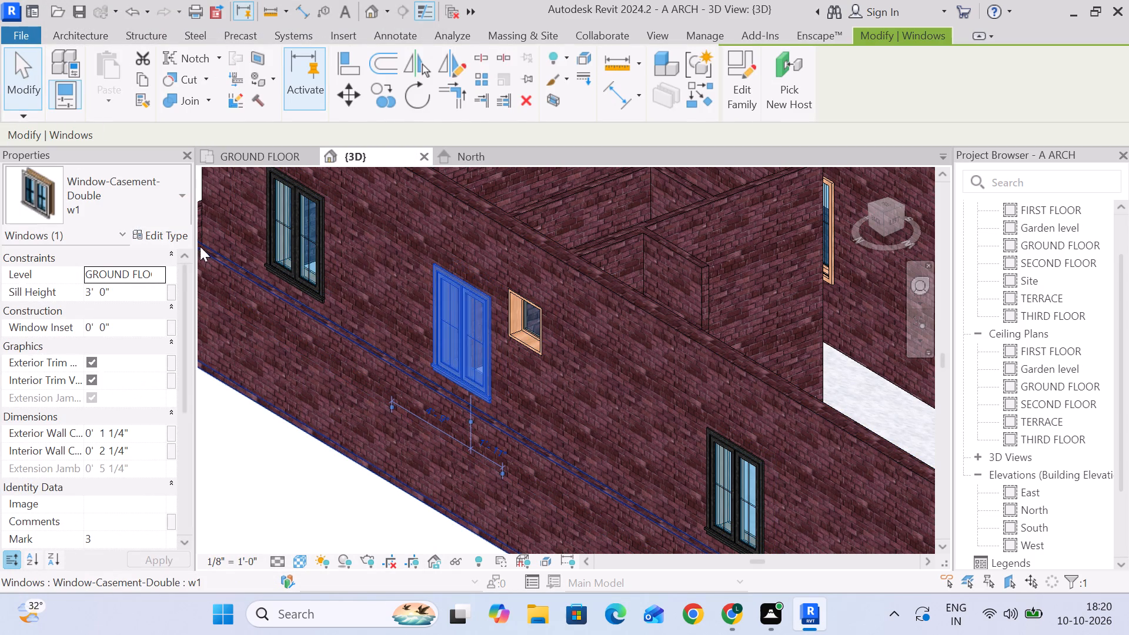
{"action": "left_click", "coordinate": [156, 233]}
{"action": "scroll", "coordinate": [192, 427], "scroll_direction": "down", "scroll_amount": 3}
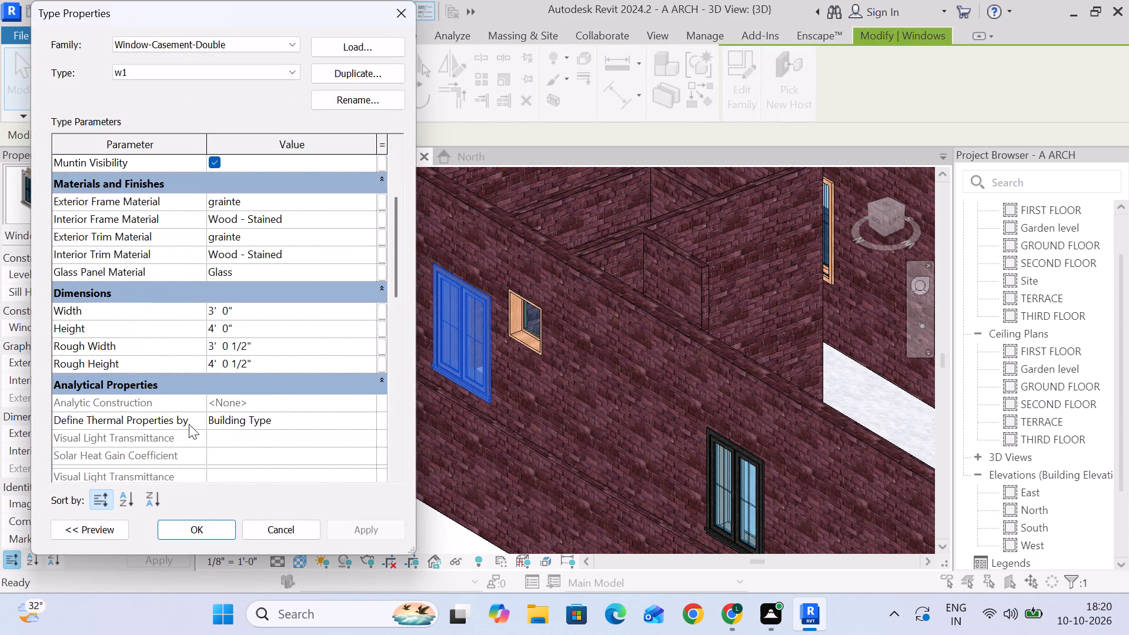
{"action": "left_click", "coordinate": [216, 526]}
{"action": "left_click", "coordinate": [248, 515]}
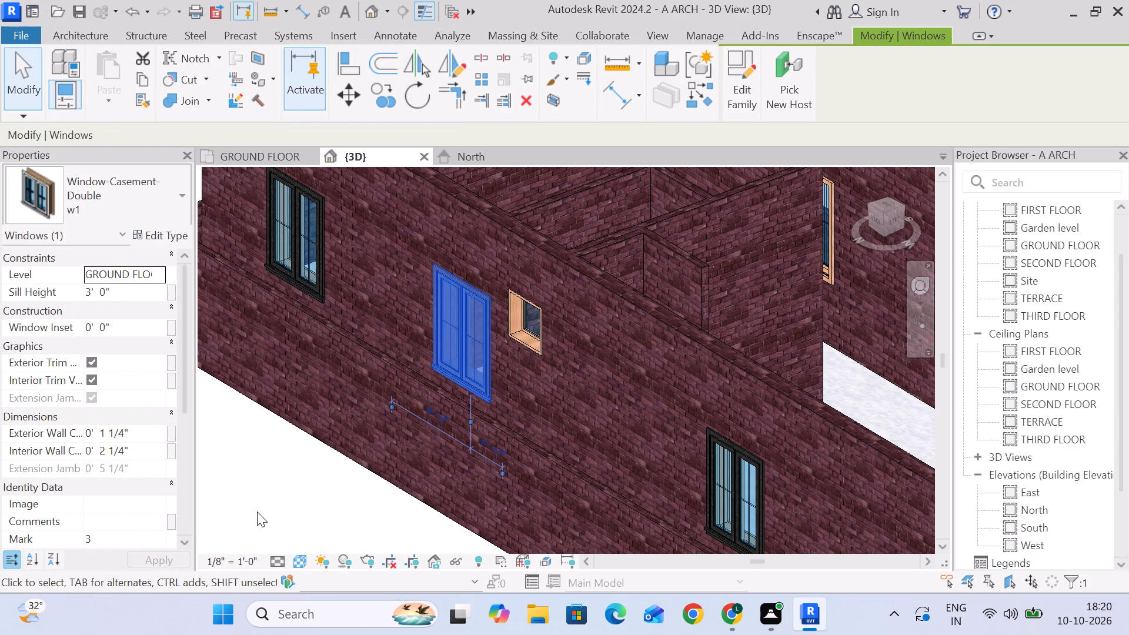
Set the sill height of the fixed window beside the back wall's middle casement window to 7' 0".
{"action": "scroll", "coordinate": [291, 503], "scroll_direction": "down", "scroll_amount": 3}
{"action": "middle_click_drag", "start_coordinate": [282, 503], "coordinate": [339, 459]}
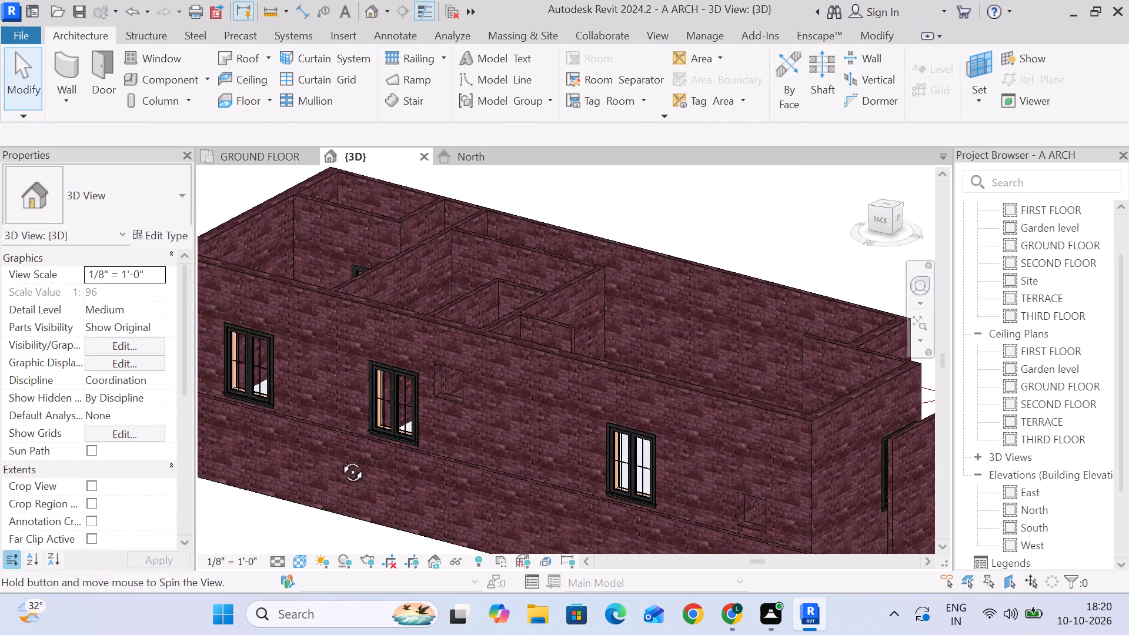
{"action": "middle_click_drag", "start_coordinate": [339, 459], "coordinate": [394, 429]}
{"action": "scroll", "coordinate": [437, 388], "scroll_direction": "up", "scroll_amount": 5}
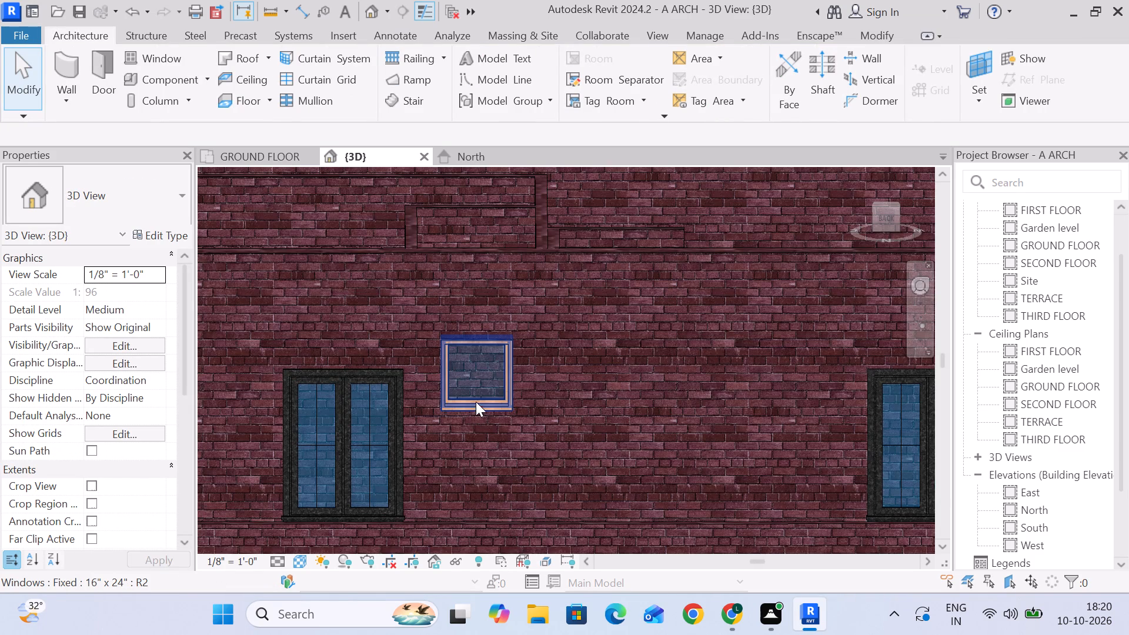
{"action": "left_click", "coordinate": [476, 398]}
{"action": "left_click", "coordinate": [888, 222]}
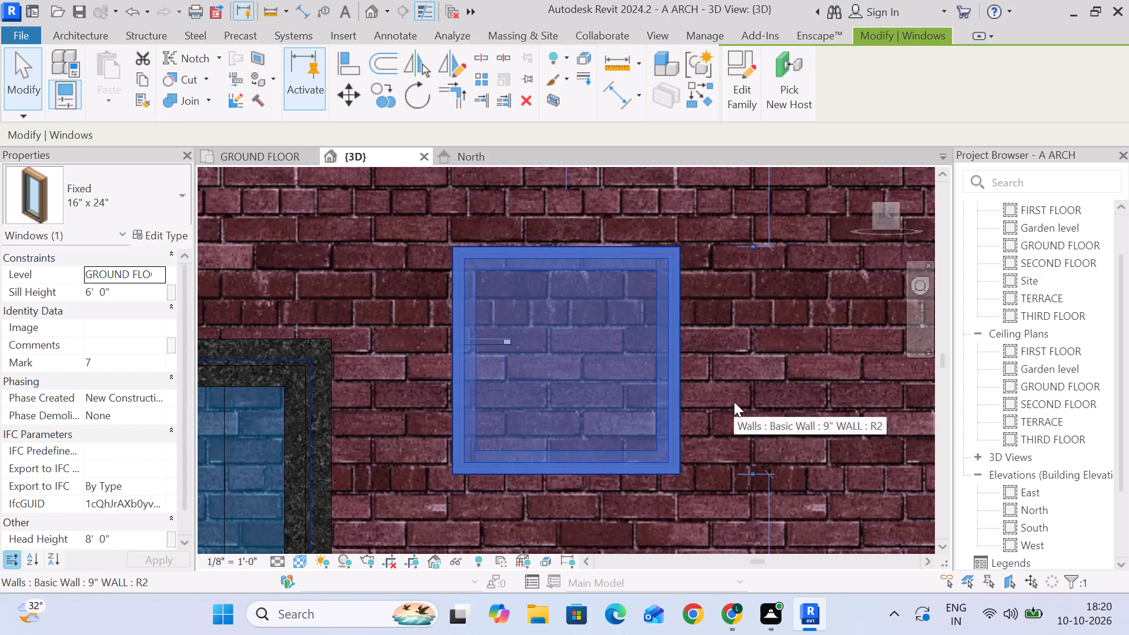
{"action": "scroll", "coordinate": [734, 402], "scroll_direction": "down", "scroll_amount": 7}
{"action": "middle_click_drag", "start_coordinate": [732, 418], "coordinate": [713, 337]}
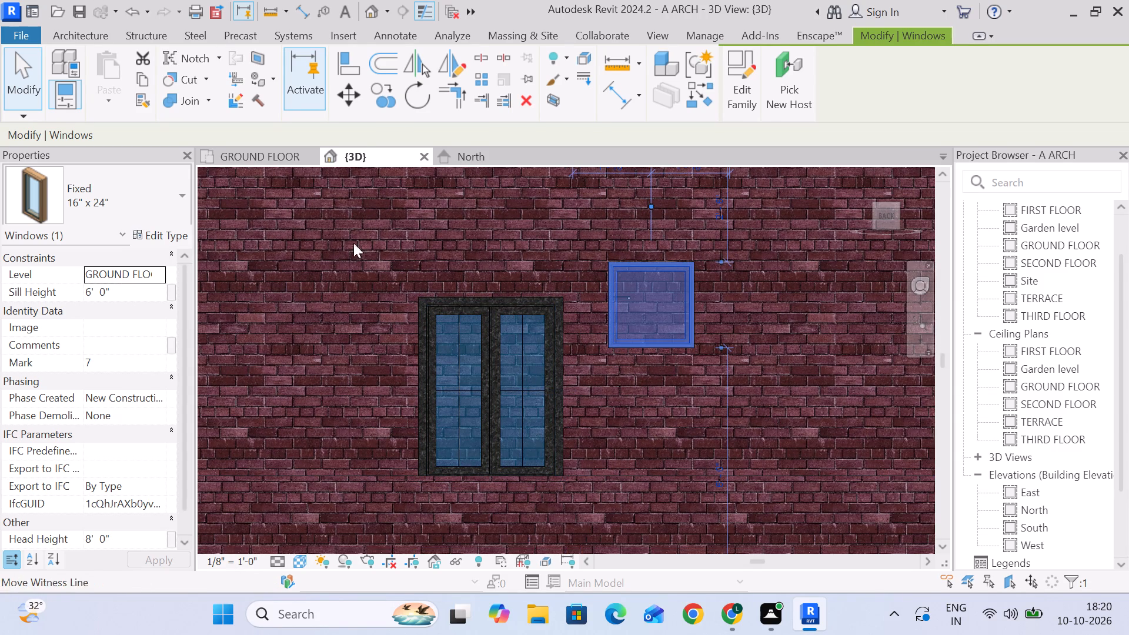
{"action": "left_click", "coordinate": [132, 301]}
{"action": "key", "text": "7"}
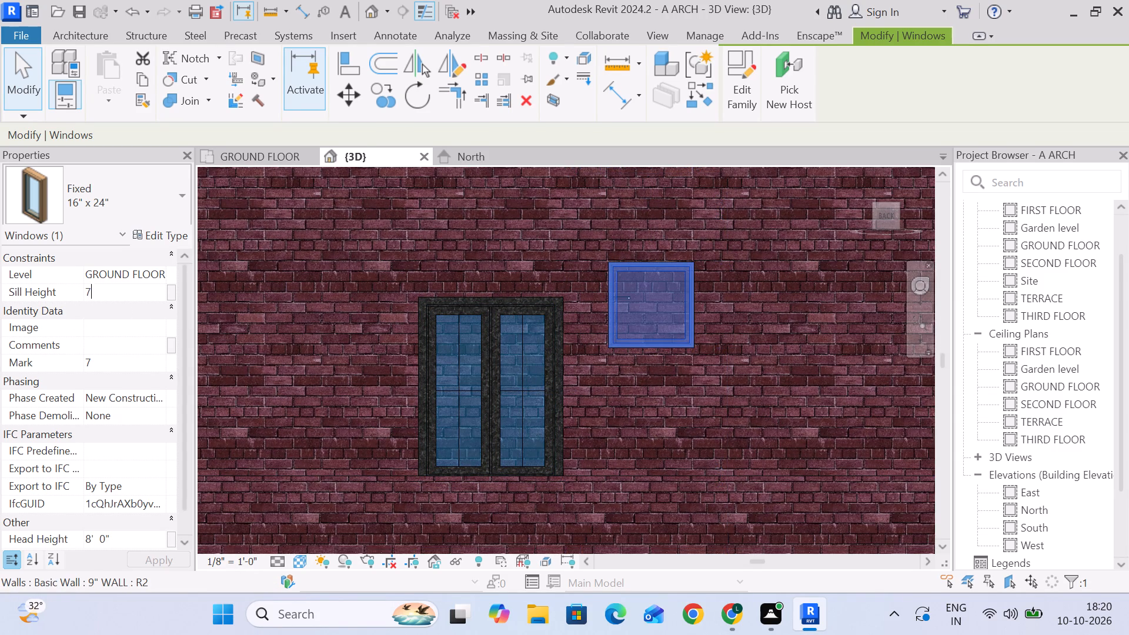
{"action": "key", "text": "apostrophe"}
{"action": "key", "text": "Return"}
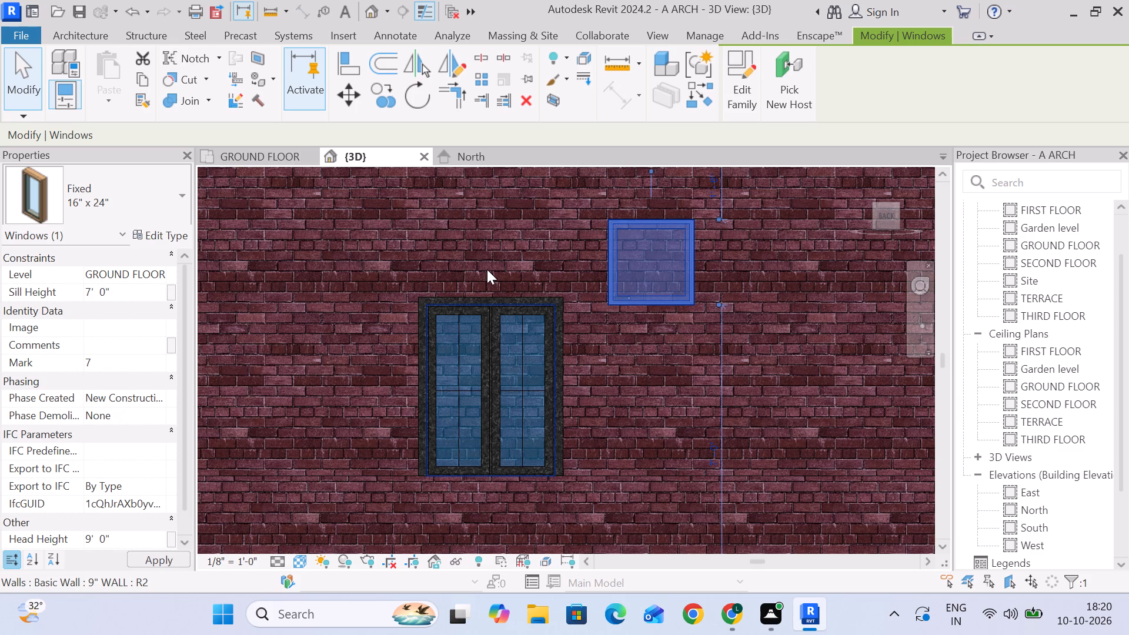
{"action": "scroll", "coordinate": [486, 269], "scroll_direction": "down", "scroll_amount": 5}
{"action": "key", "text": "Escape"}
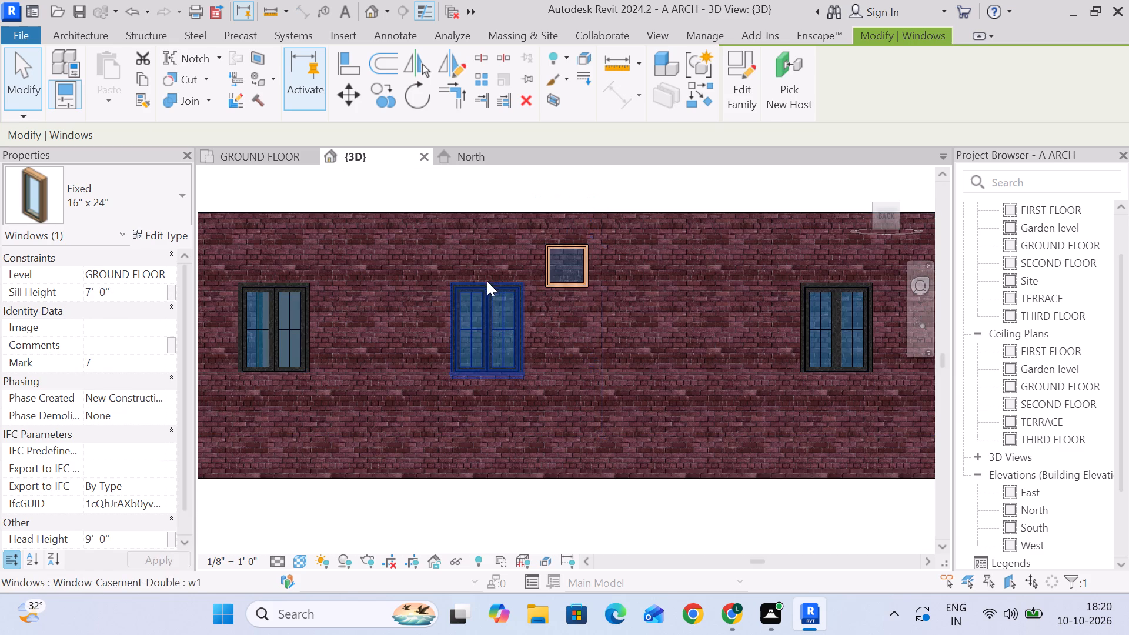
Set the sill height of the lower fixed window near the end of the back wall to 7' 0".
{"action": "scroll", "coordinate": [503, 303], "scroll_direction": "down", "scroll_amount": 3}
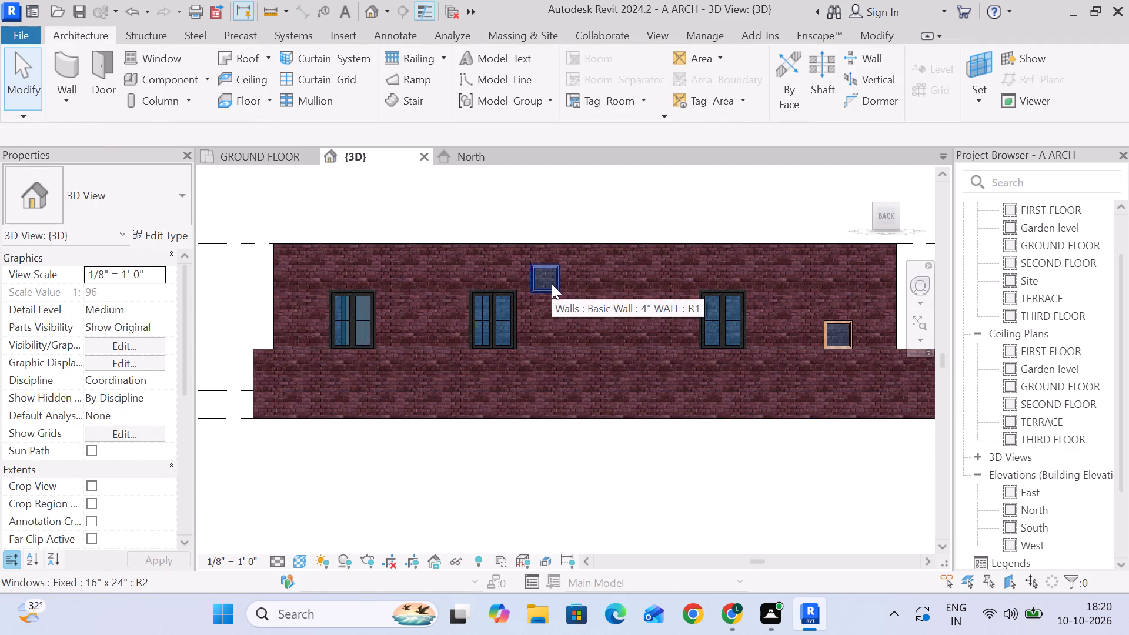
{"action": "left_click", "coordinate": [839, 319]}
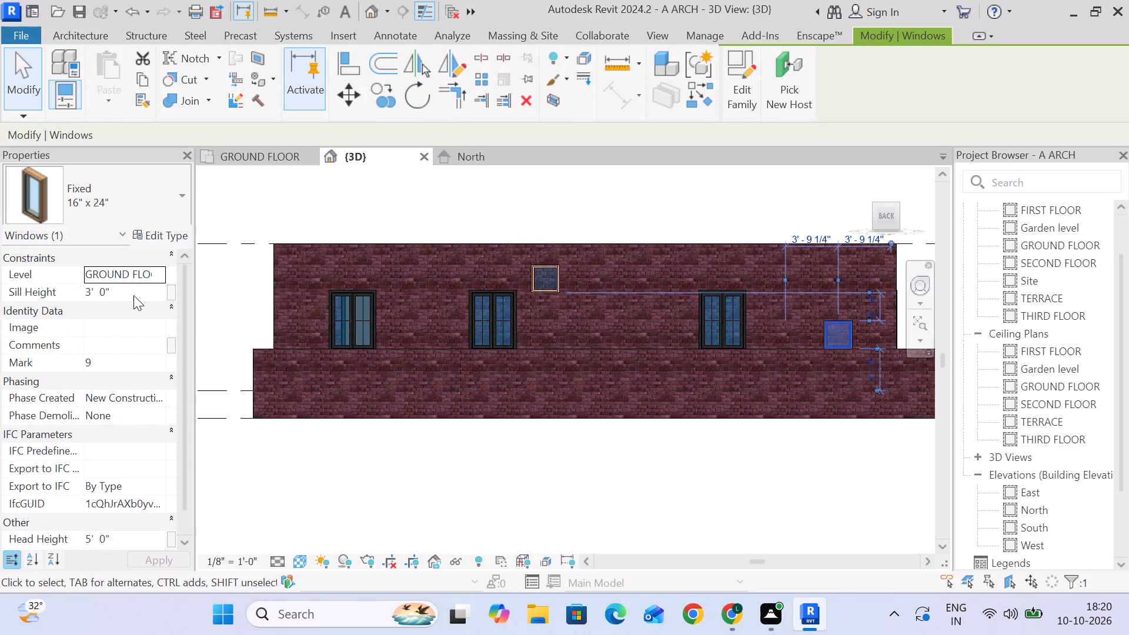
{"action": "left_click", "coordinate": [140, 293]}
{"action": "key", "text": "7"}
{"action": "key", "text": "apostrophe"}
{"action": "key", "text": "Return"}
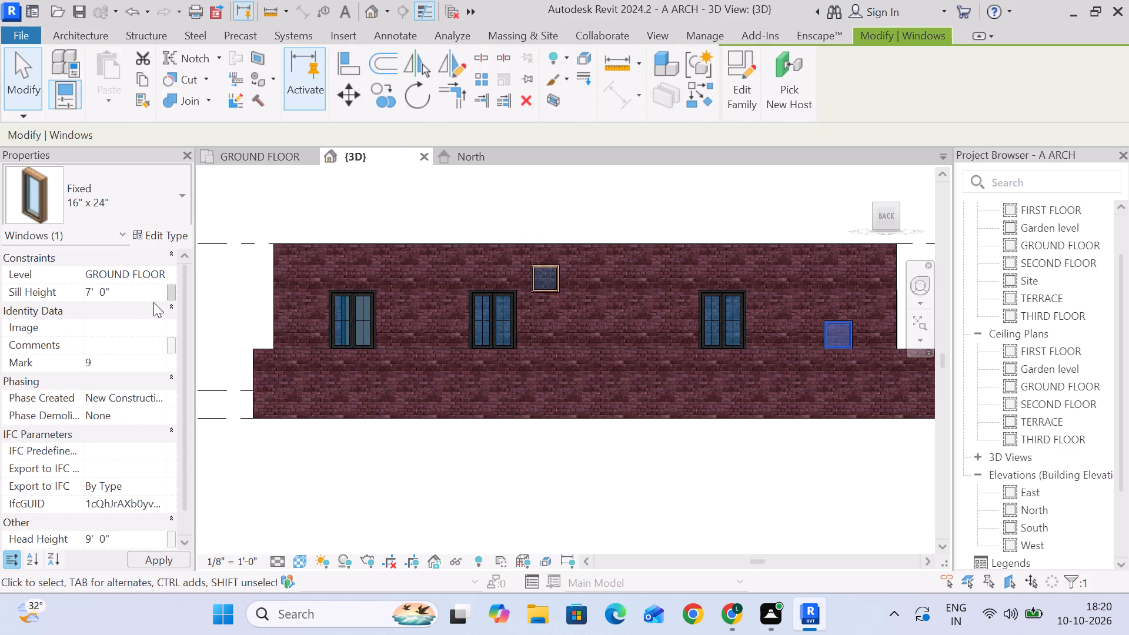
{"action": "left_click", "coordinate": [643, 442]}
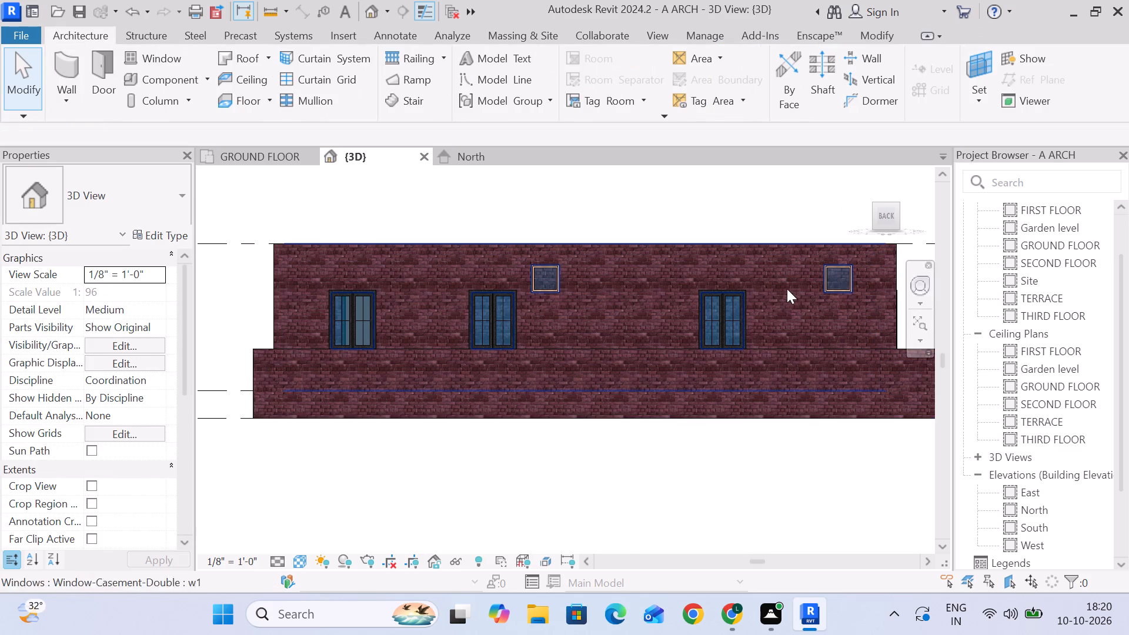
Review the dimensions in the type properties of the fixed window near the end of the back wall.
{"action": "left_click", "coordinate": [830, 275]}
{"action": "left_click", "coordinate": [182, 241]}
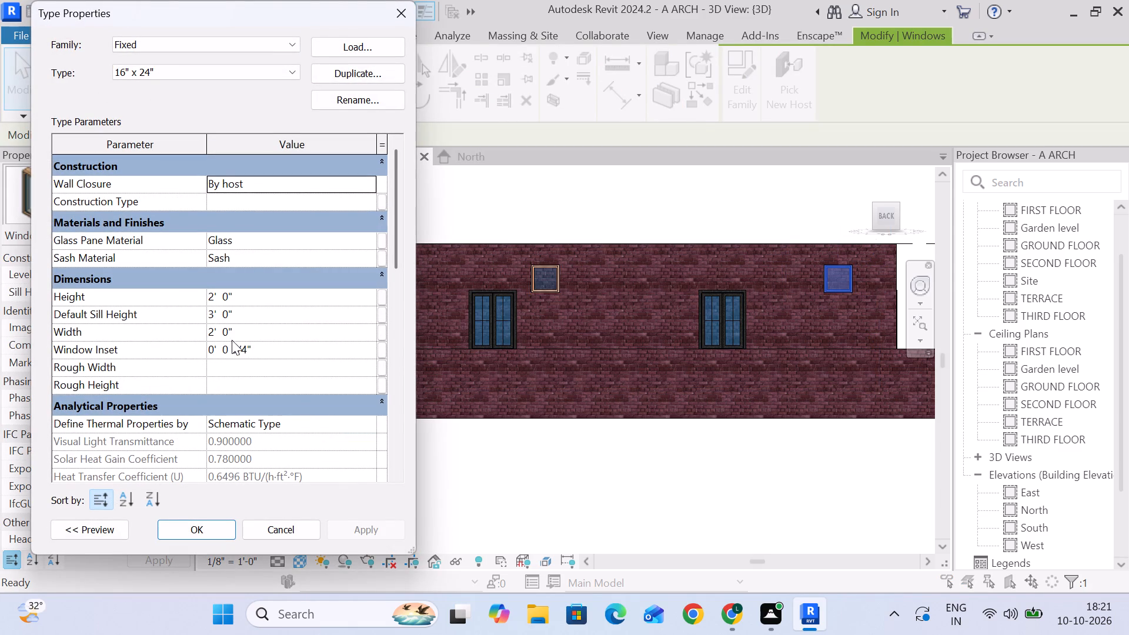
{"action": "left_click", "coordinate": [171, 533]}
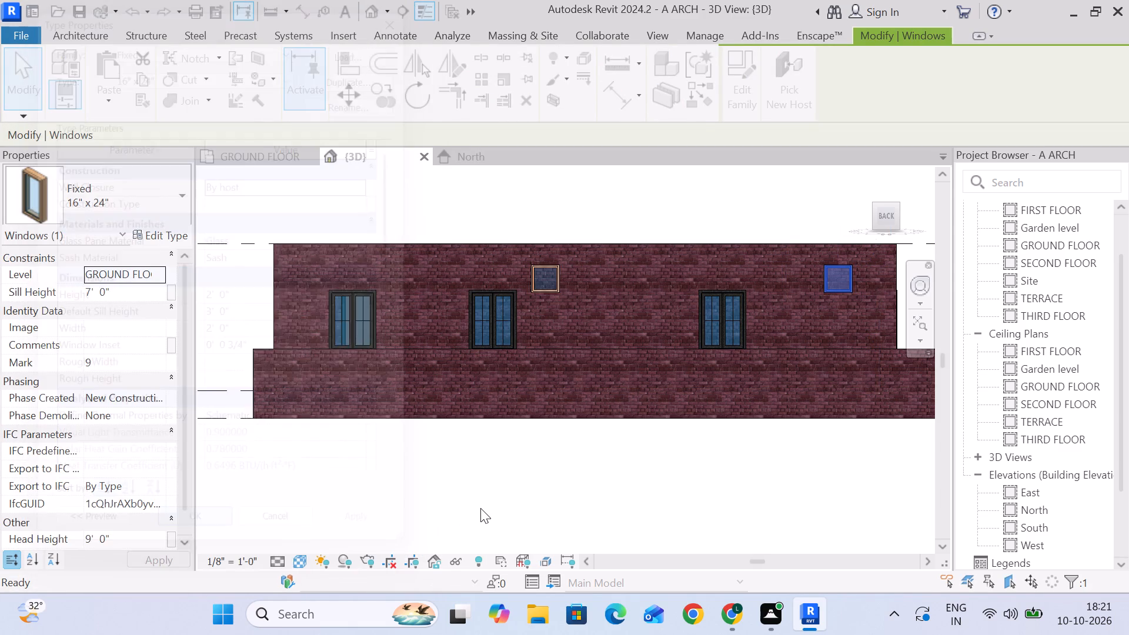
{"action": "left_click", "coordinate": [487, 506]}
Set the sill height of the fixed window on the building's right side wall to 7' 0".
{"action": "scroll", "coordinate": [393, 480], "scroll_direction": "down", "scroll_amount": 3}
{"action": "middle_click_drag", "start_coordinate": [383, 475], "coordinate": [511, 495]}
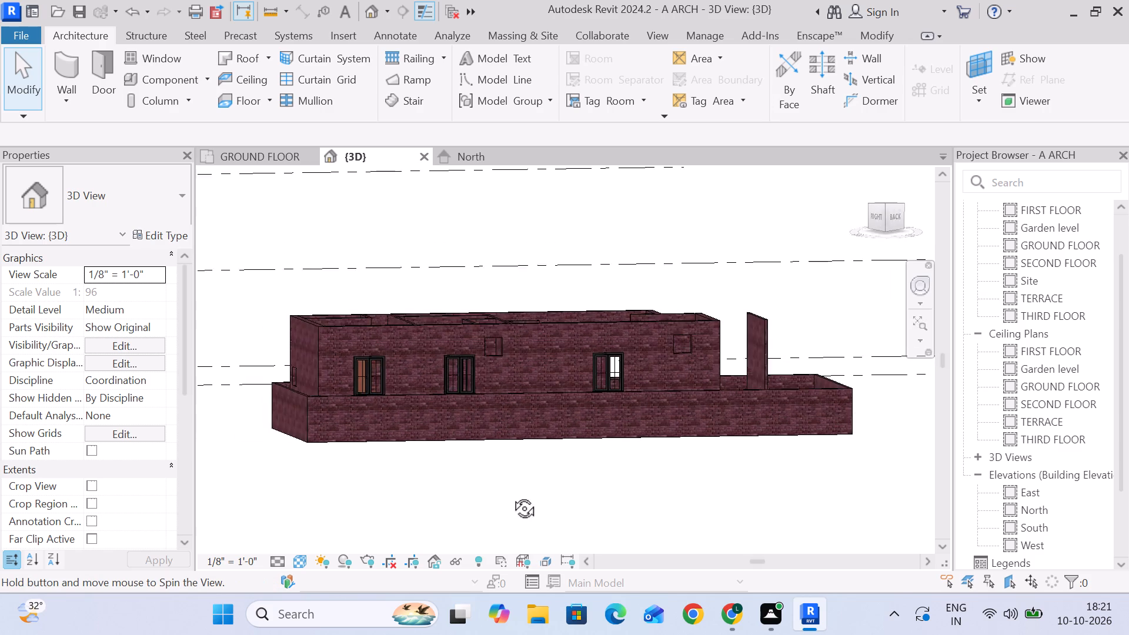
{"action": "middle_click_drag", "start_coordinate": [511, 495], "coordinate": [676, 500]}
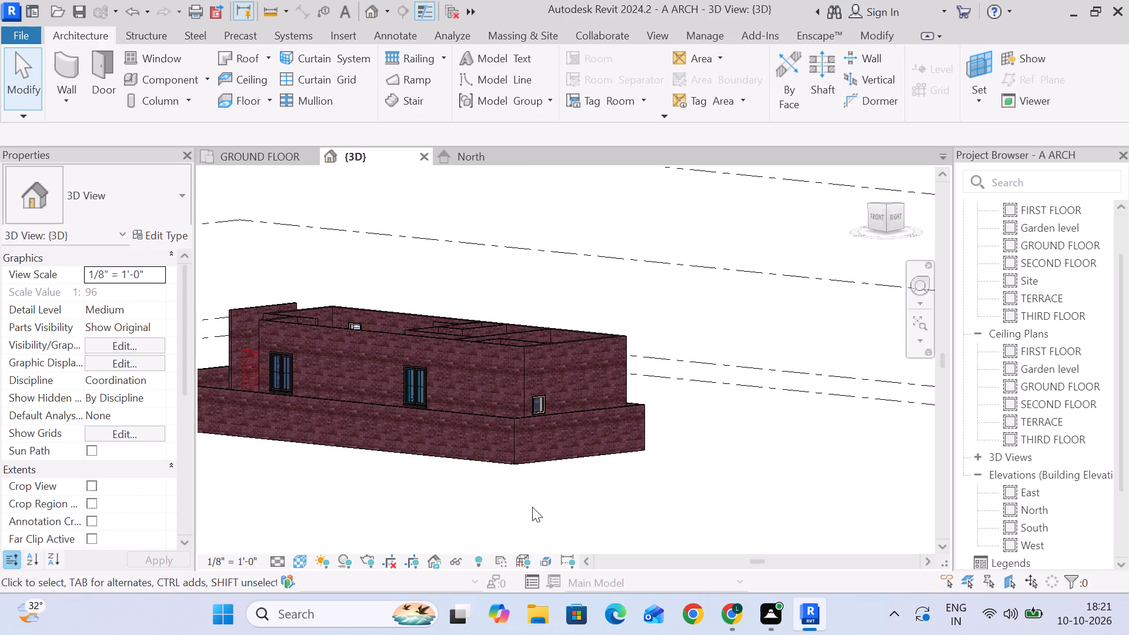
{"action": "middle_click_drag", "start_coordinate": [575, 504], "coordinate": [515, 516]}
{"action": "scroll", "coordinate": [436, 437], "scroll_direction": "up", "scroll_amount": 5}
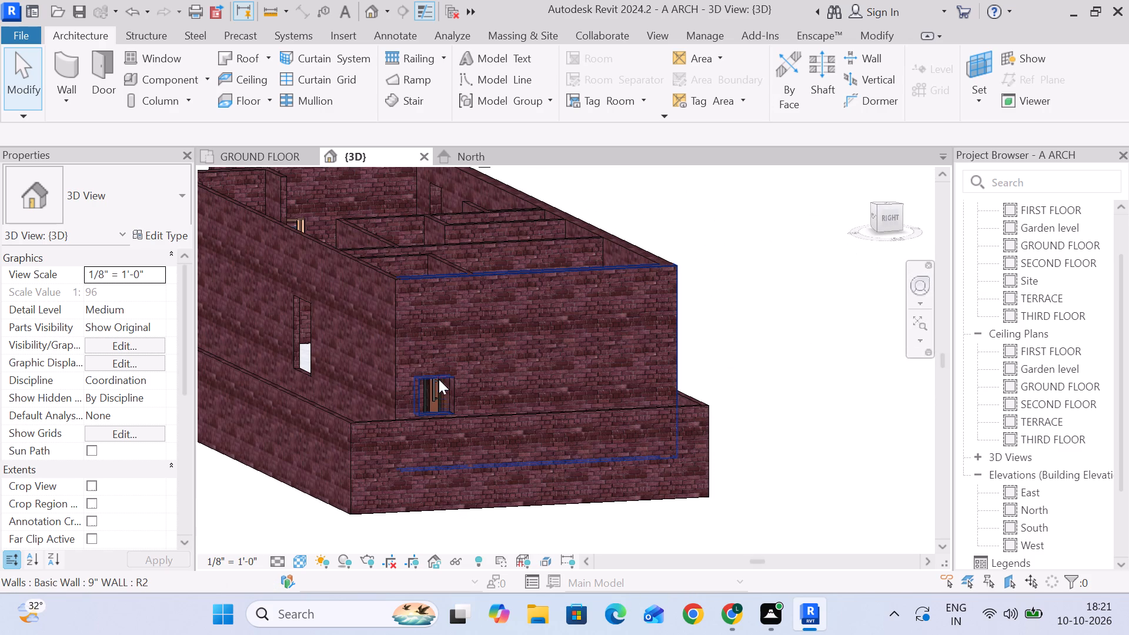
{"action": "left_click", "coordinate": [439, 375]}
{"action": "left_click", "coordinate": [582, 526]}
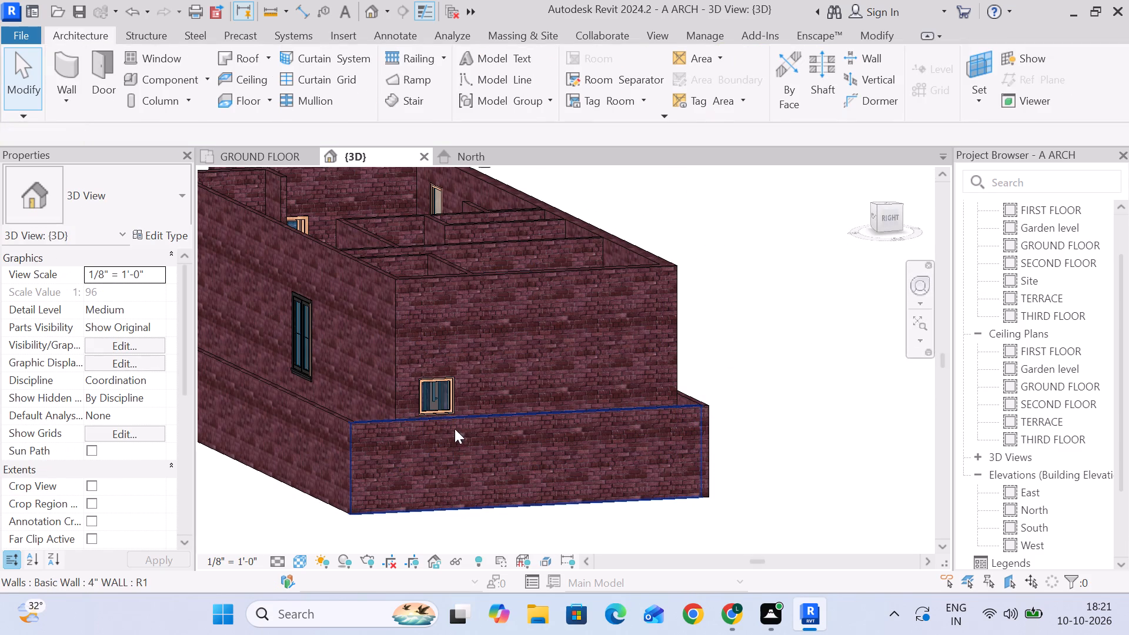
{"action": "left_click", "coordinate": [451, 397]}
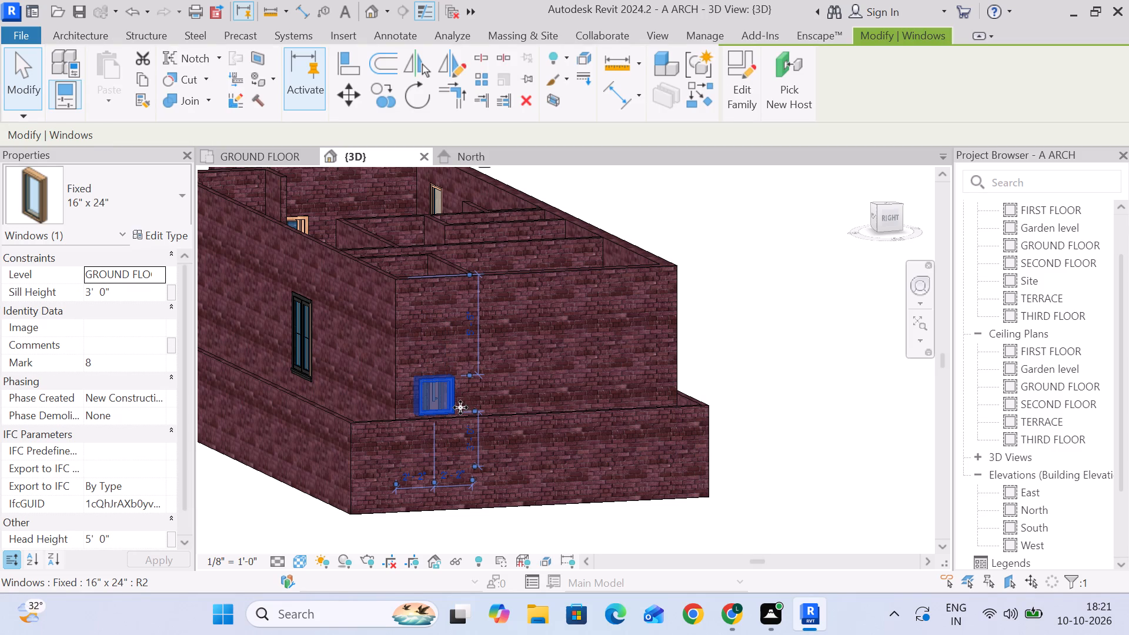
{"action": "left_click", "coordinate": [139, 290]}
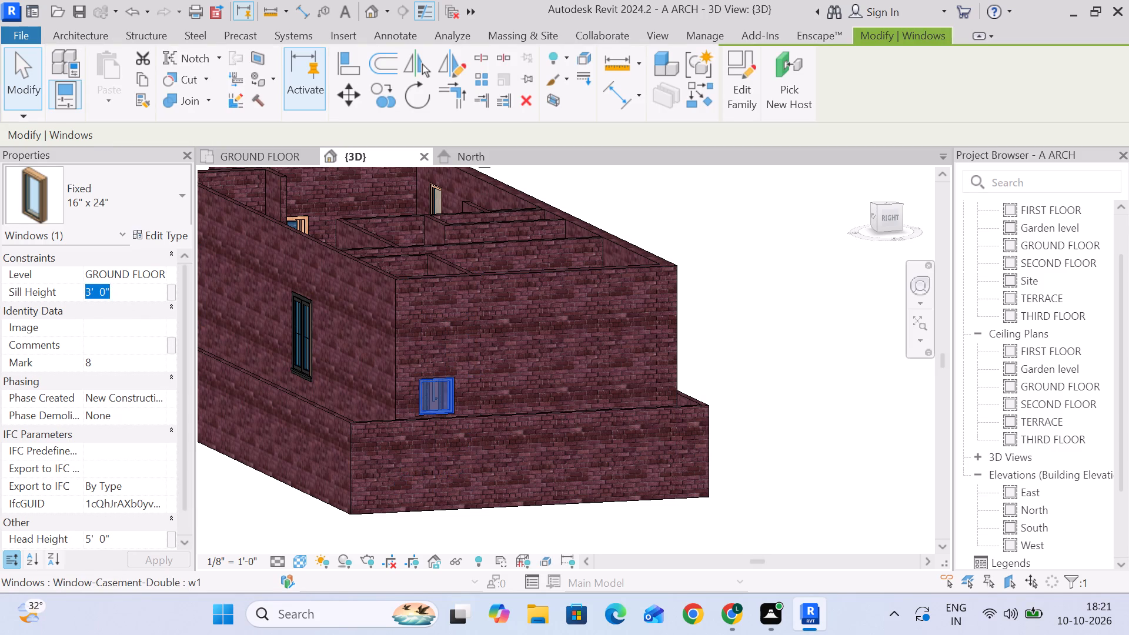
{"action": "key", "text": "7"}
{"action": "key", "text": "apostrophe"}
{"action": "key", "text": "apostrophe"}
{"action": "key", "text": "Return"}
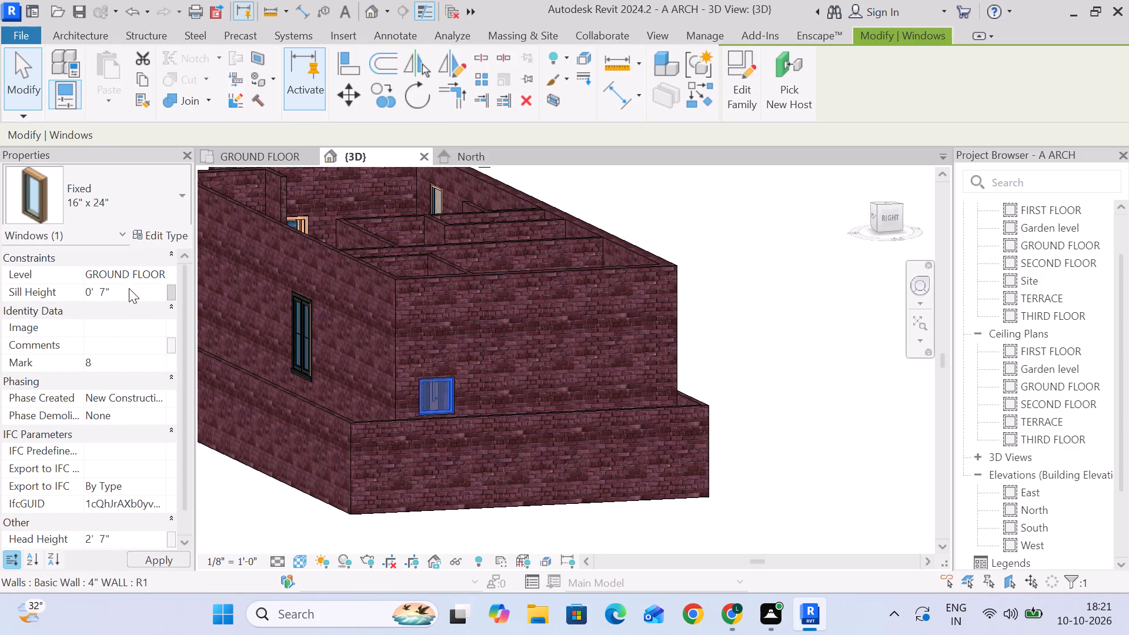
{"action": "left_click", "coordinate": [127, 288]}
{"action": "key", "text": "7"}
{"action": "key", "text": "Return"}
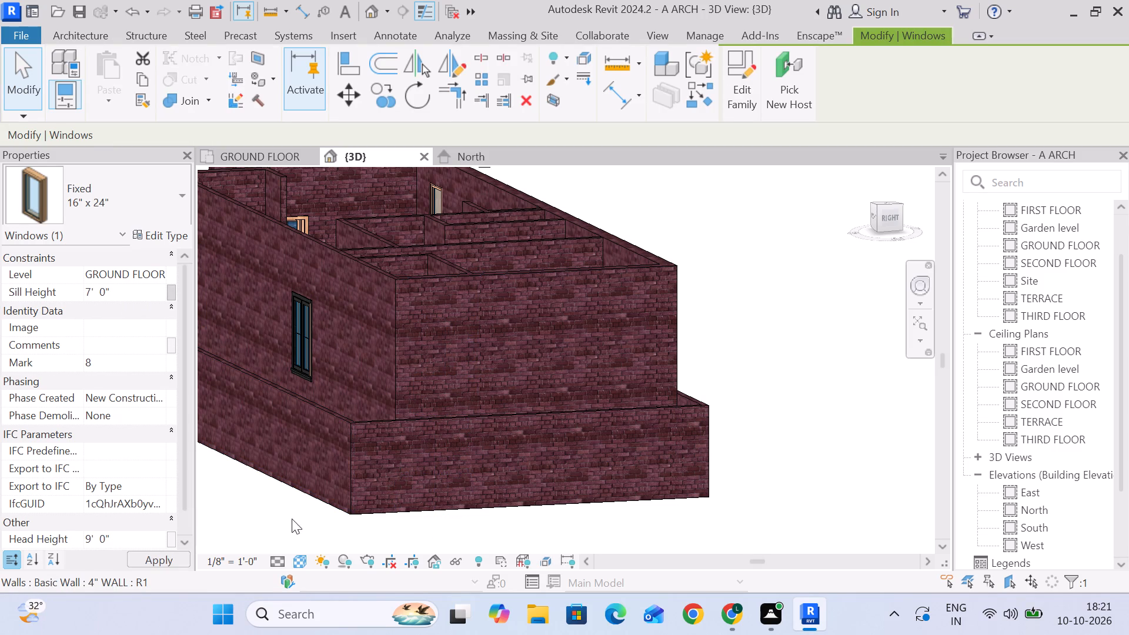
{"action": "left_click", "coordinate": [272, 517]}
Save the project.
{"action": "scroll", "coordinate": [703, 431], "scroll_direction": "down", "scroll_amount": 3}
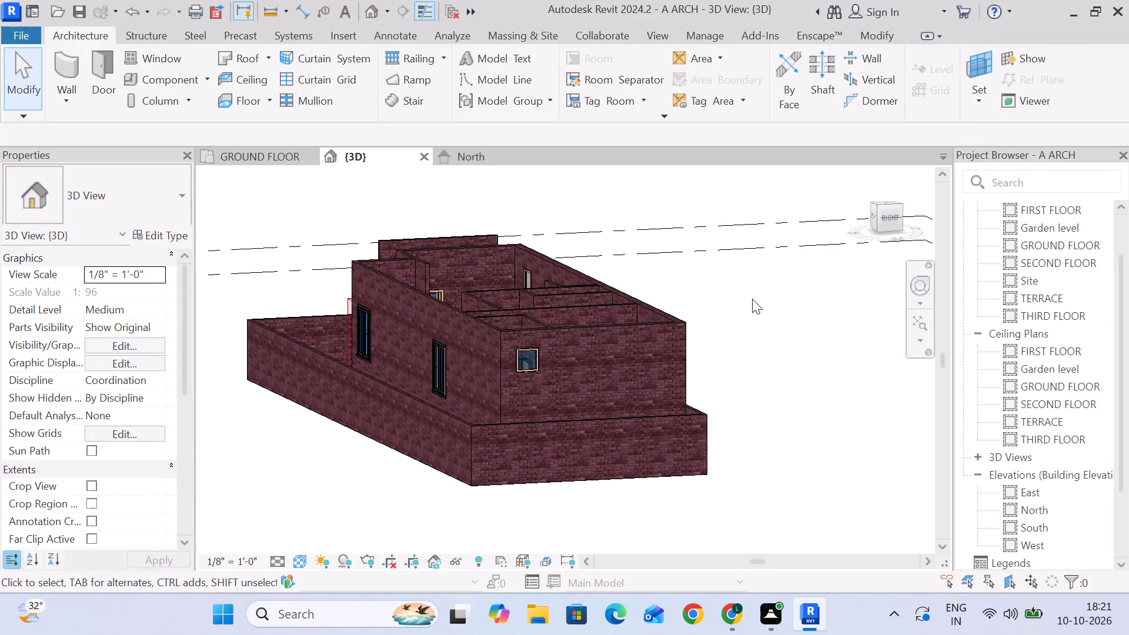
{"action": "left_click", "coordinate": [777, 290]}
{"action": "middle_click_drag", "start_coordinate": [850, 309], "coordinate": [773, 341]}
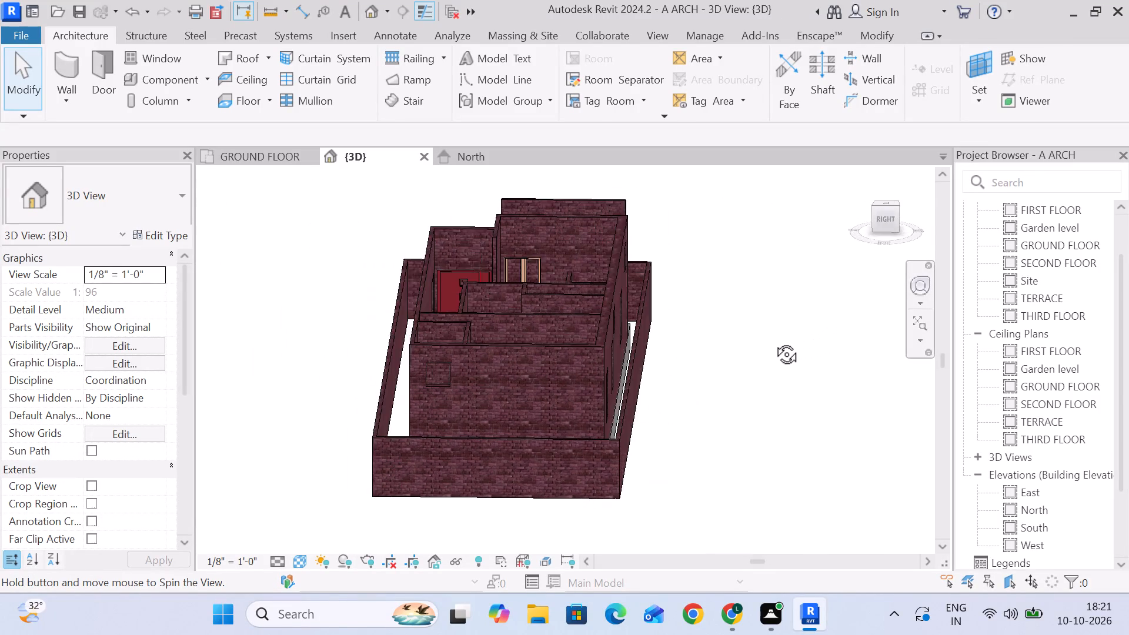
{"action": "middle_click_drag", "start_coordinate": [773, 341], "coordinate": [524, 362]}
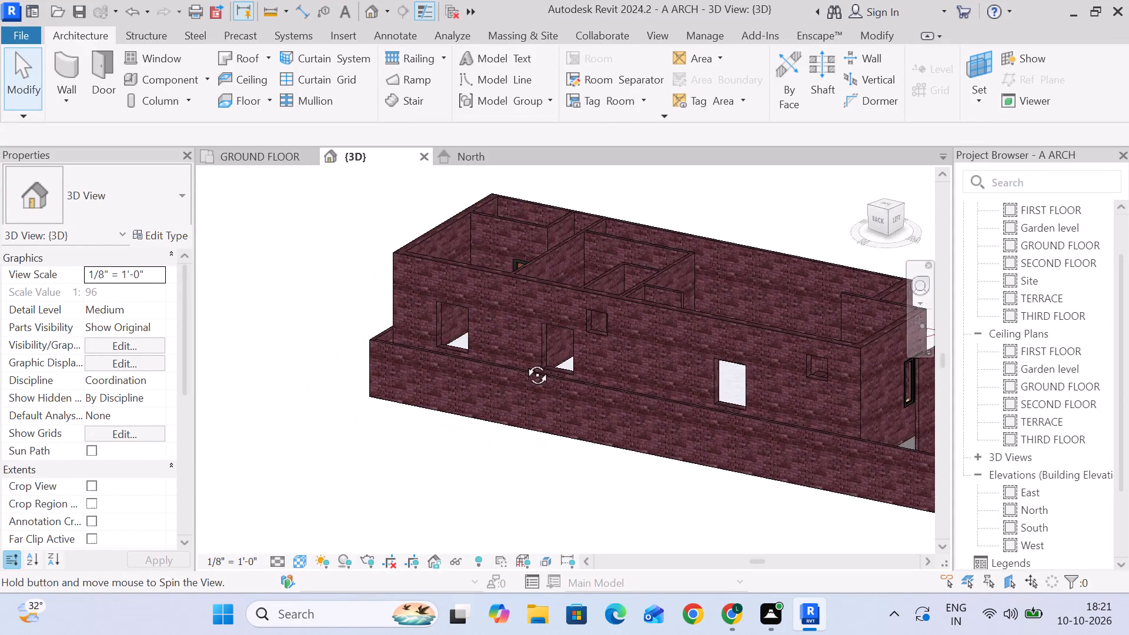
{"action": "middle_click_drag", "start_coordinate": [524, 362], "coordinate": [344, 366]}
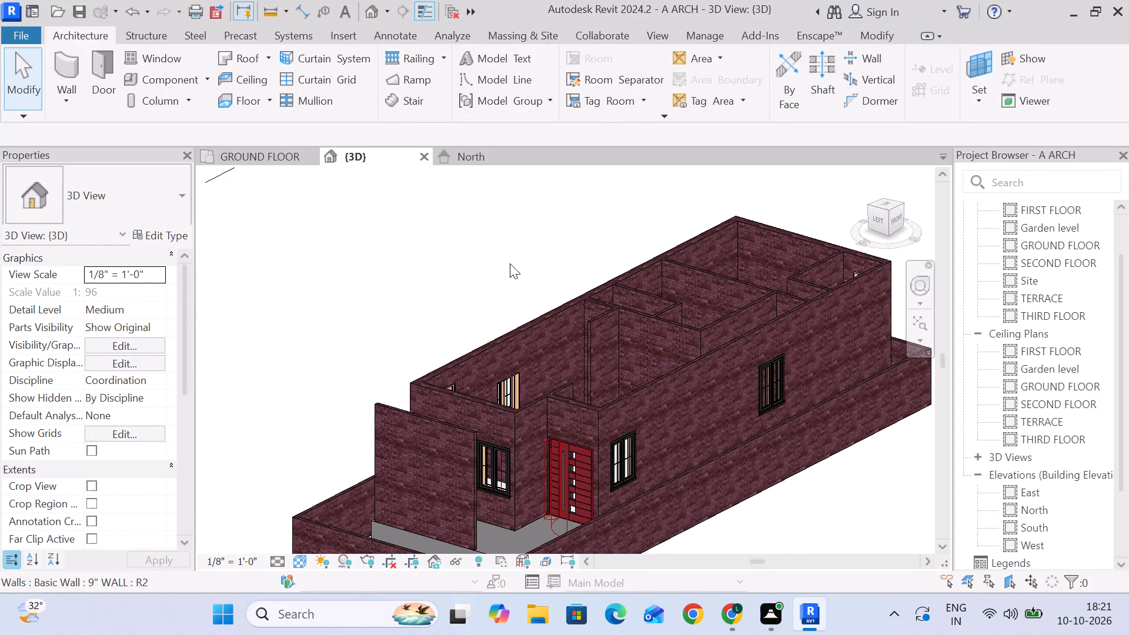
{"action": "middle_click_drag", "start_coordinate": [493, 246], "coordinate": [404, 172]}
{"action": "left_click", "coordinate": [773, 466]}
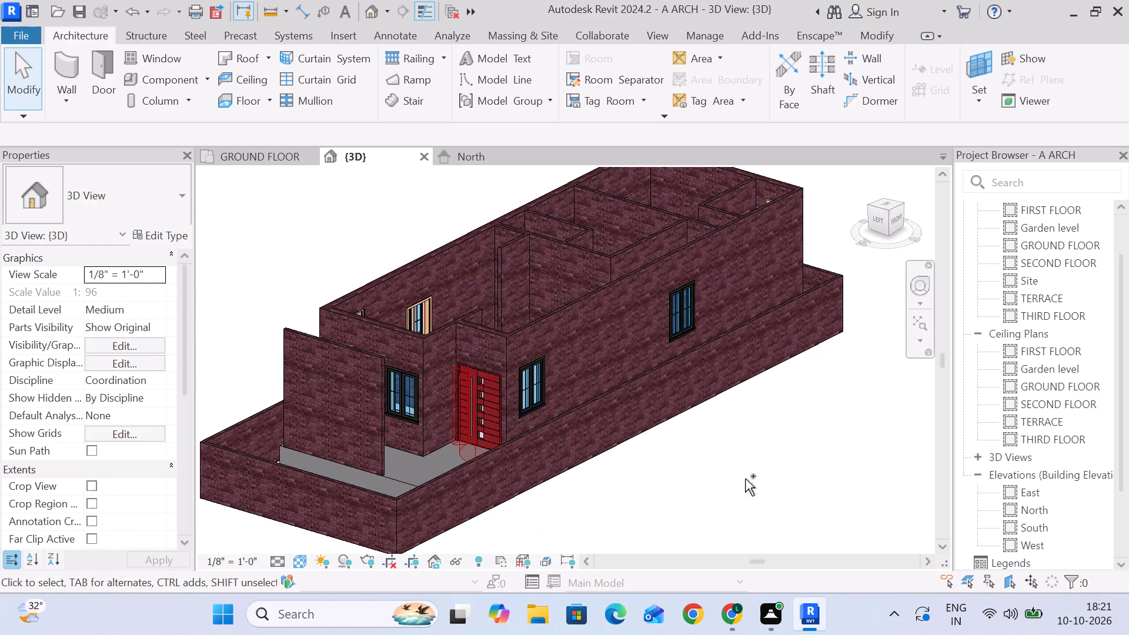
{"action": "key", "text": "ctrl+s"}
Review the whole ground floor plan and return to the 3D view.
{"action": "left_click", "coordinate": [266, 158]}
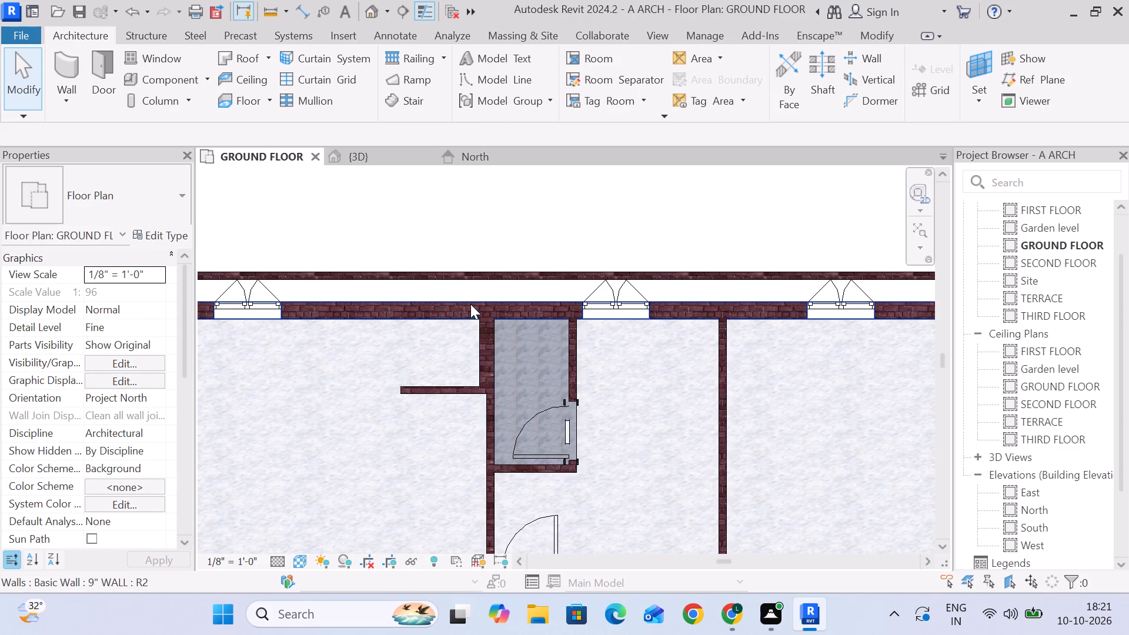
{"action": "scroll", "coordinate": [471, 303], "scroll_direction": "down", "scroll_amount": 4}
{"action": "scroll", "coordinate": [515, 353], "scroll_direction": "down", "scroll_amount": 2}
{"action": "middle_click_drag", "start_coordinate": [798, 357], "coordinate": [804, 273]}
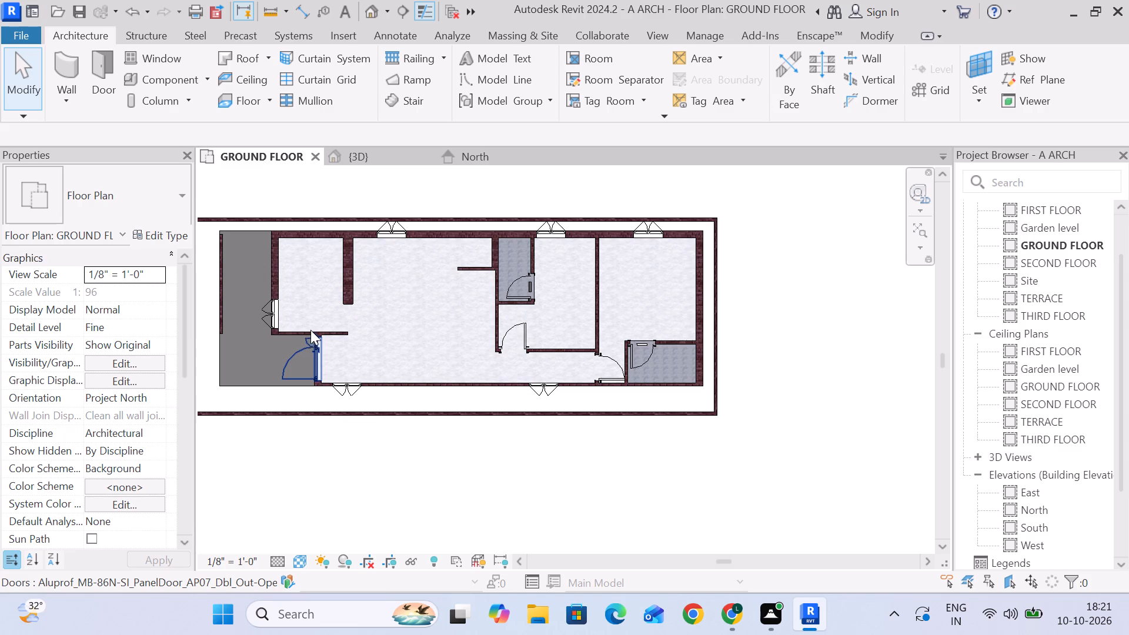
{"action": "left_click", "coordinate": [361, 153]}
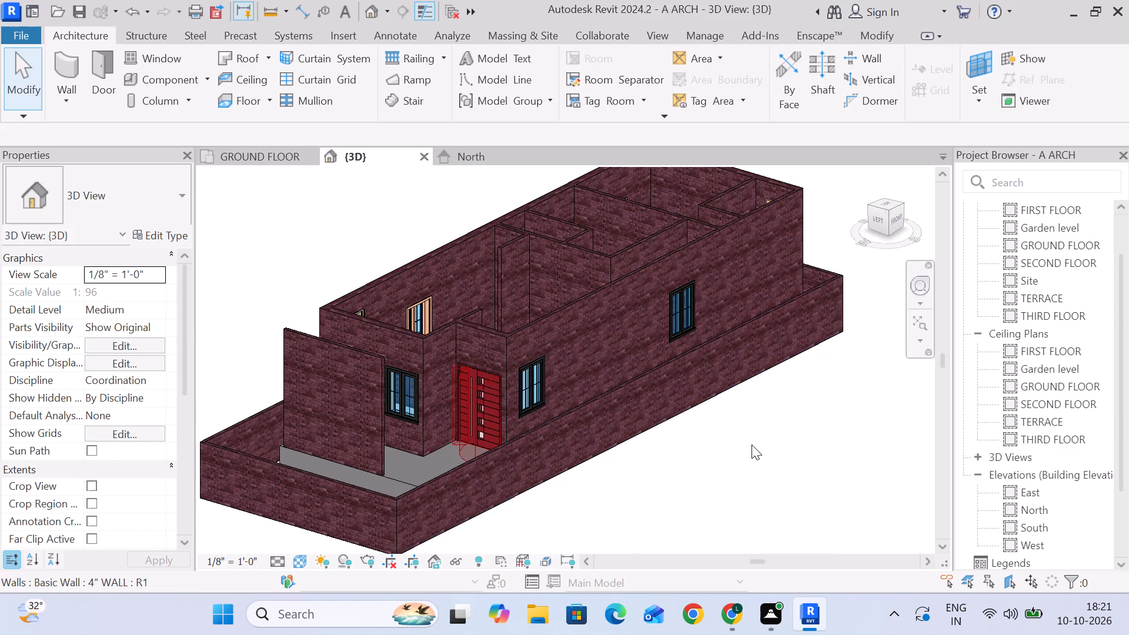
{"action": "middle_click_drag", "start_coordinate": [754, 446], "coordinate": [723, 436]}
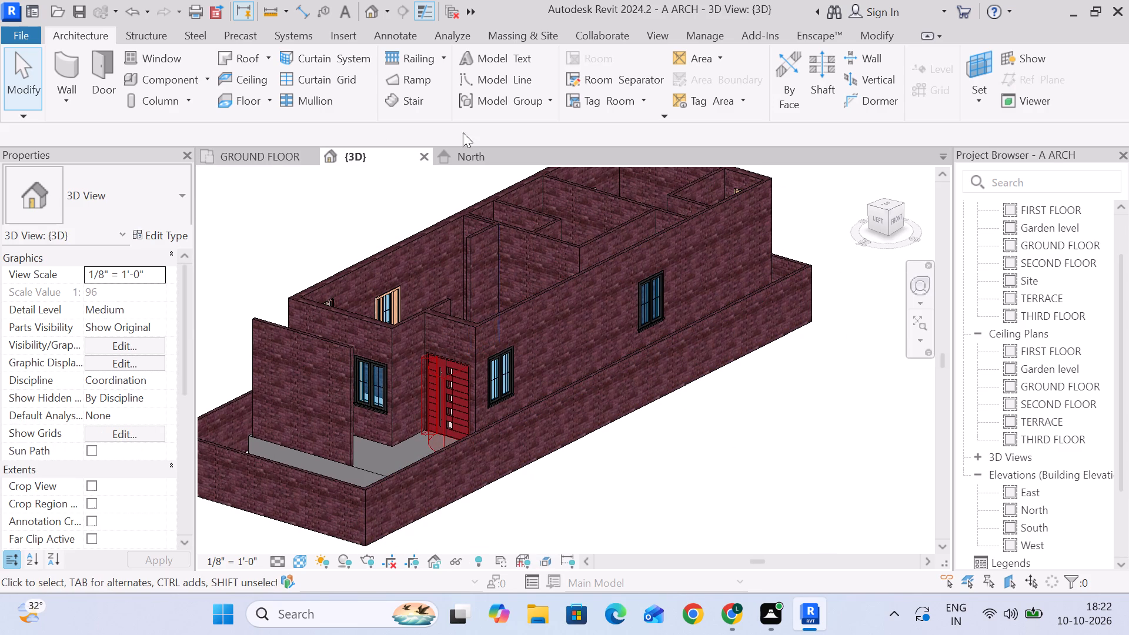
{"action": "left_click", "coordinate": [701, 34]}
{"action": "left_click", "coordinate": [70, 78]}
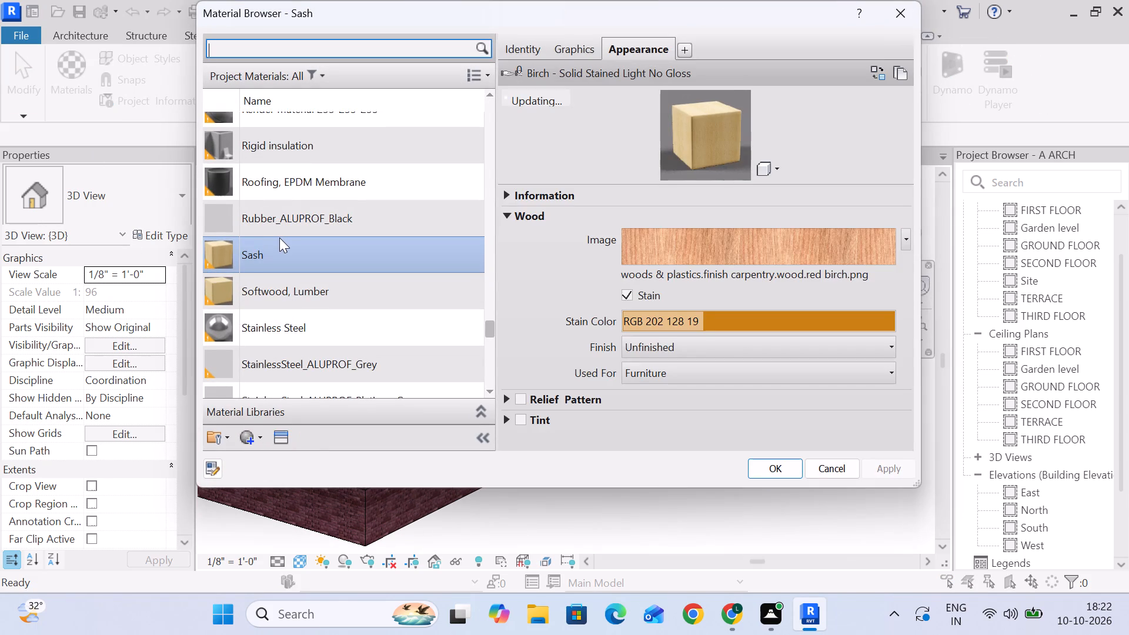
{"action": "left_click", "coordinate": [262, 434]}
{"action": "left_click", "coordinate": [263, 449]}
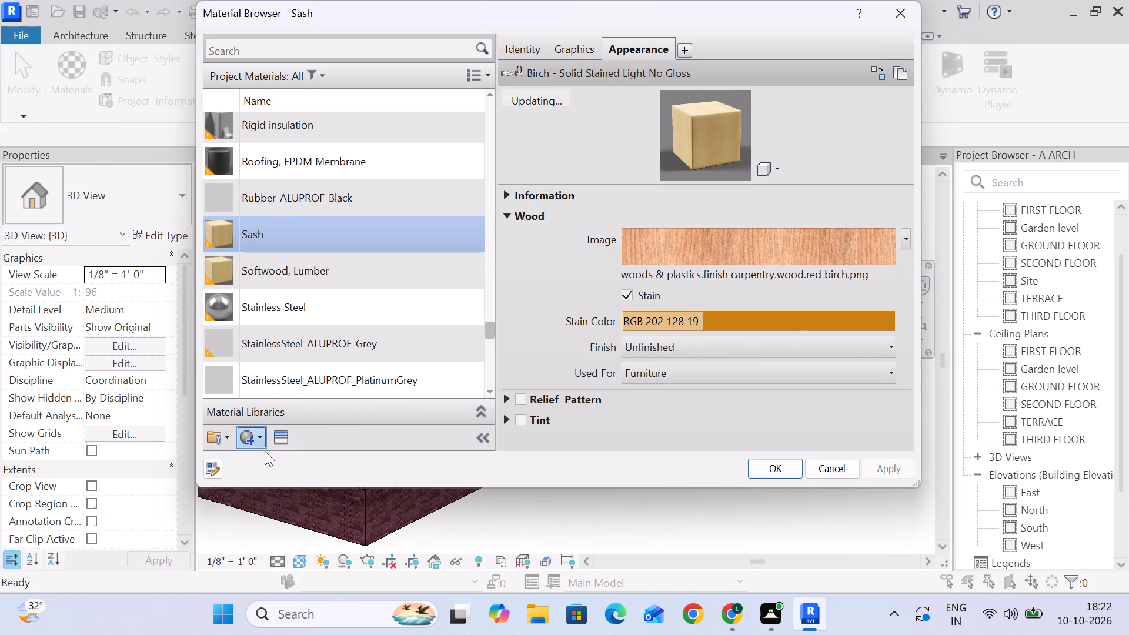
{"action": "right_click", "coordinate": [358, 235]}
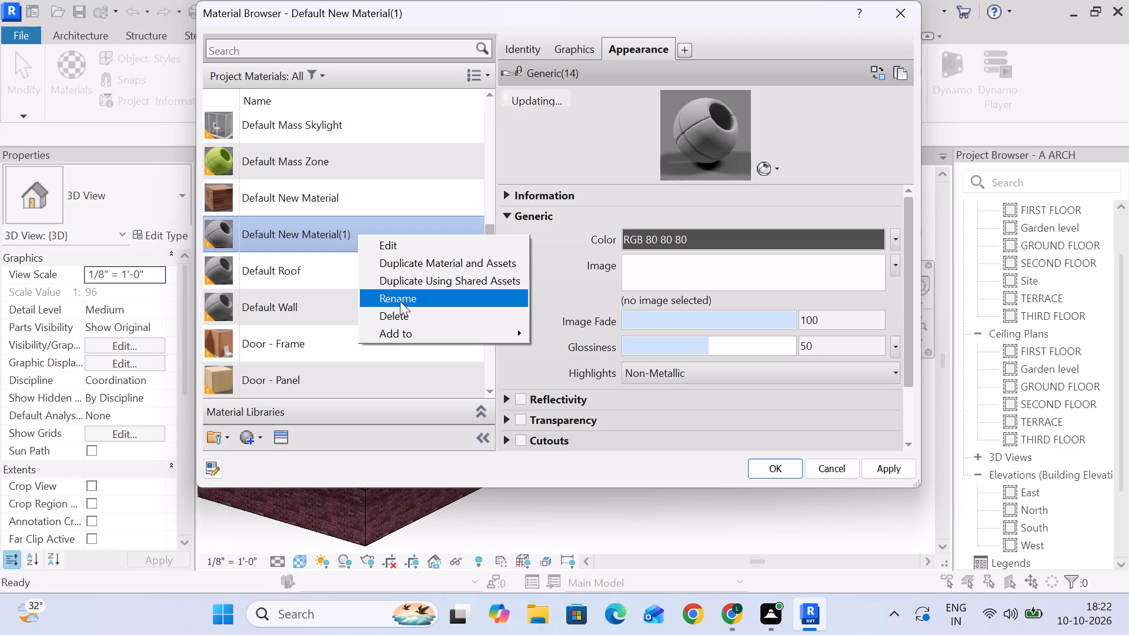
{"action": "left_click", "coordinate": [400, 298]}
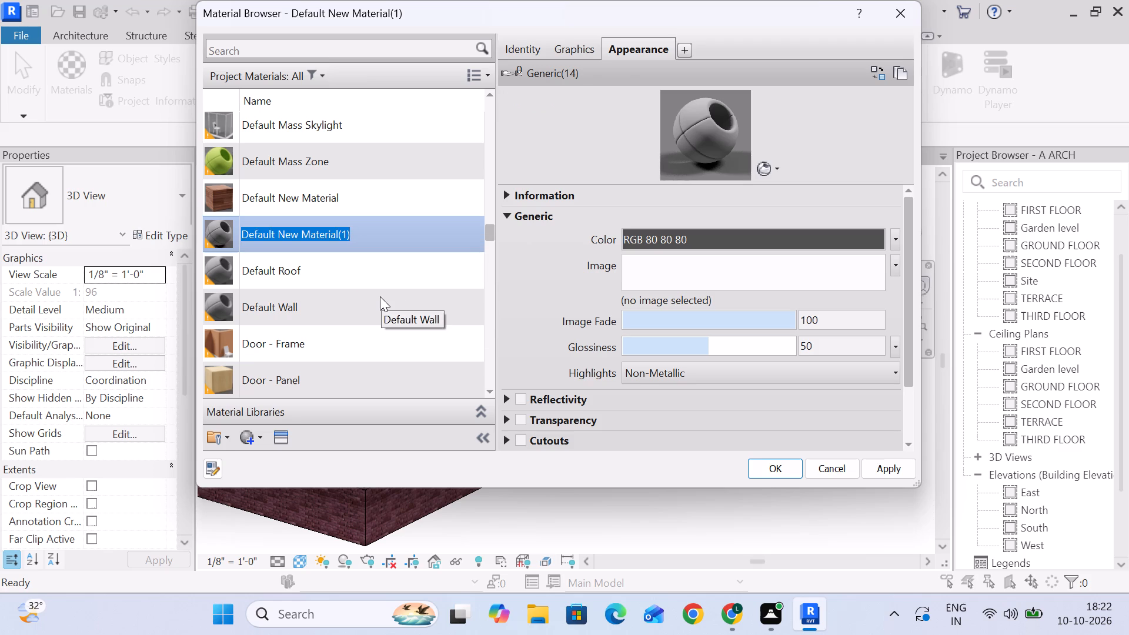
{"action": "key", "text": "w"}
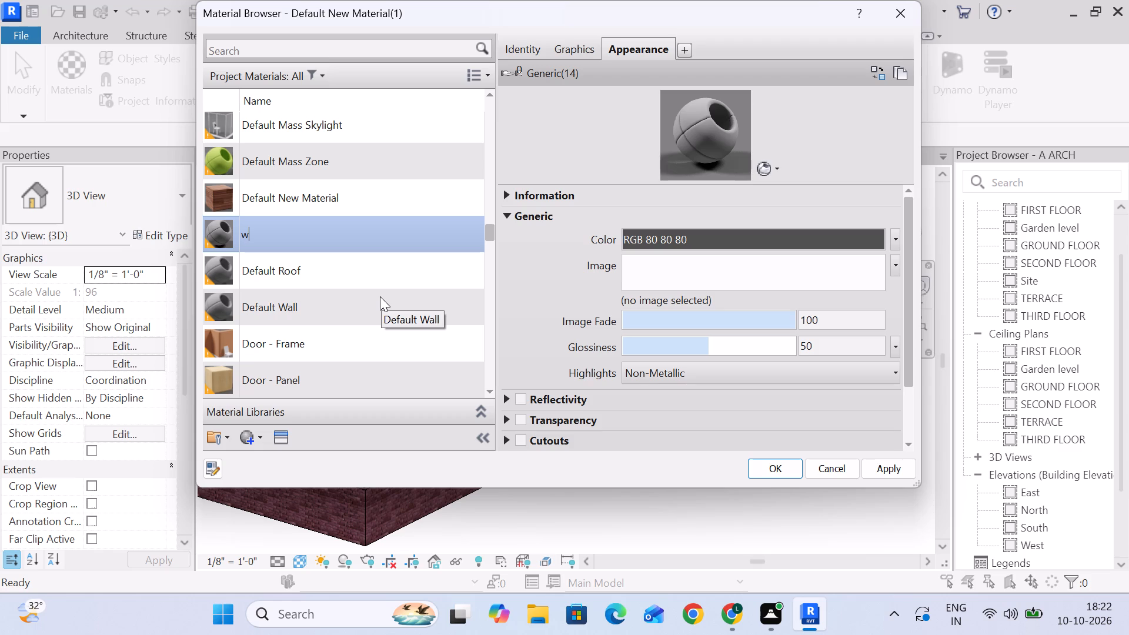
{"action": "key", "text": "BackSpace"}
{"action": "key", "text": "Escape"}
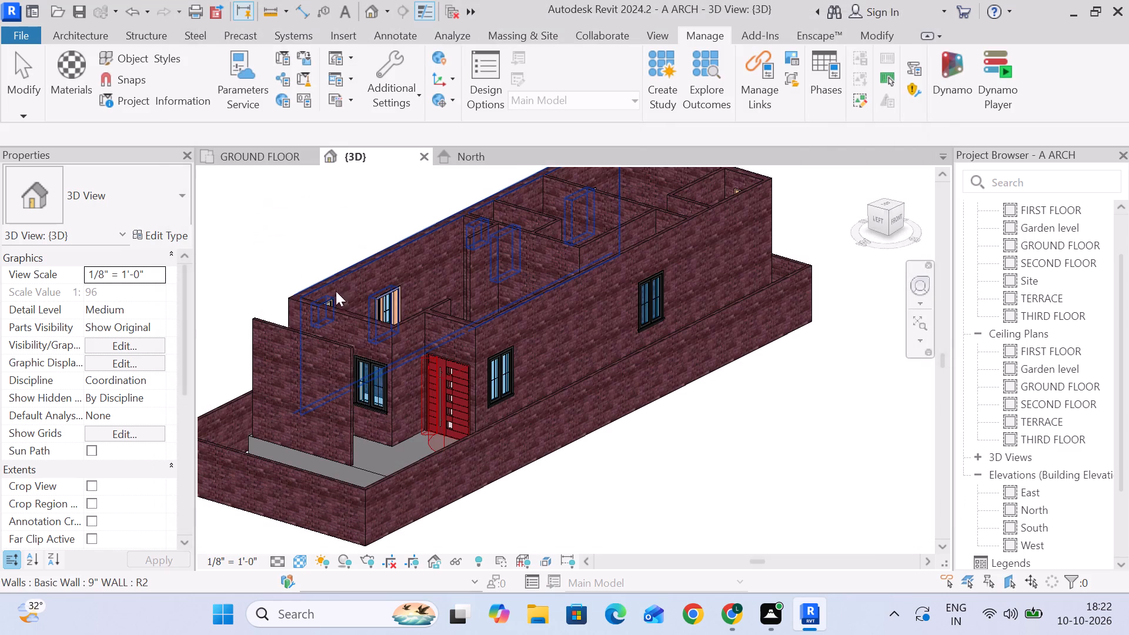
Create a new material and assign the l112 image from the paints white folder as its appearance image.
{"action": "left_click", "coordinate": [58, 63]}
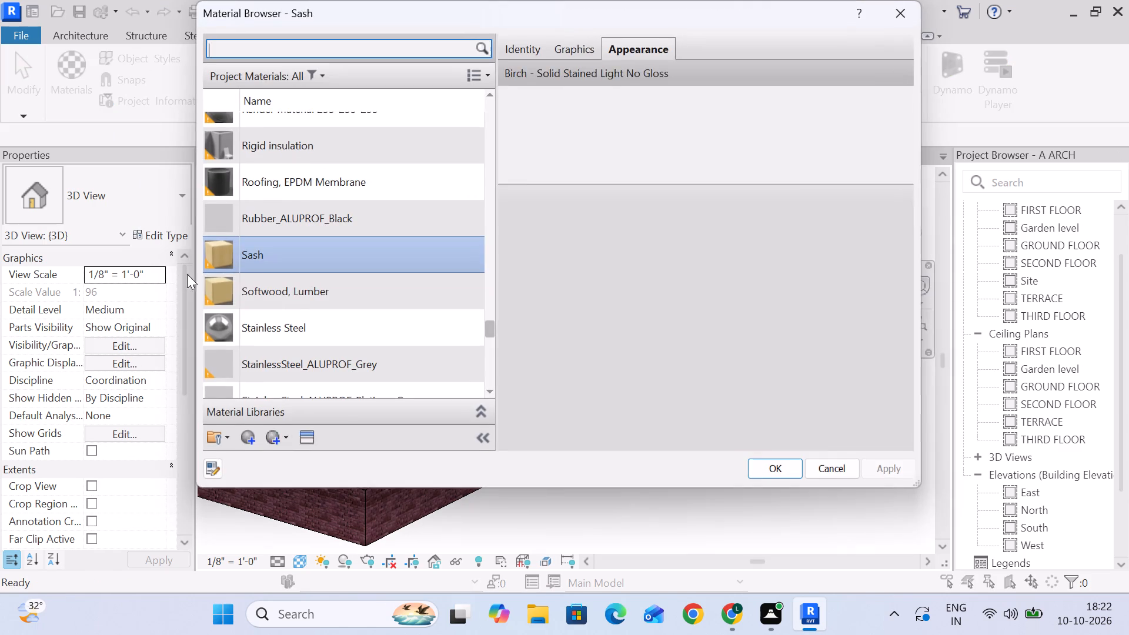
{"action": "left_click", "coordinate": [248, 429]}
{"action": "left_click_drag", "start_coordinate": [270, 450], "coordinate": [273, 456]}
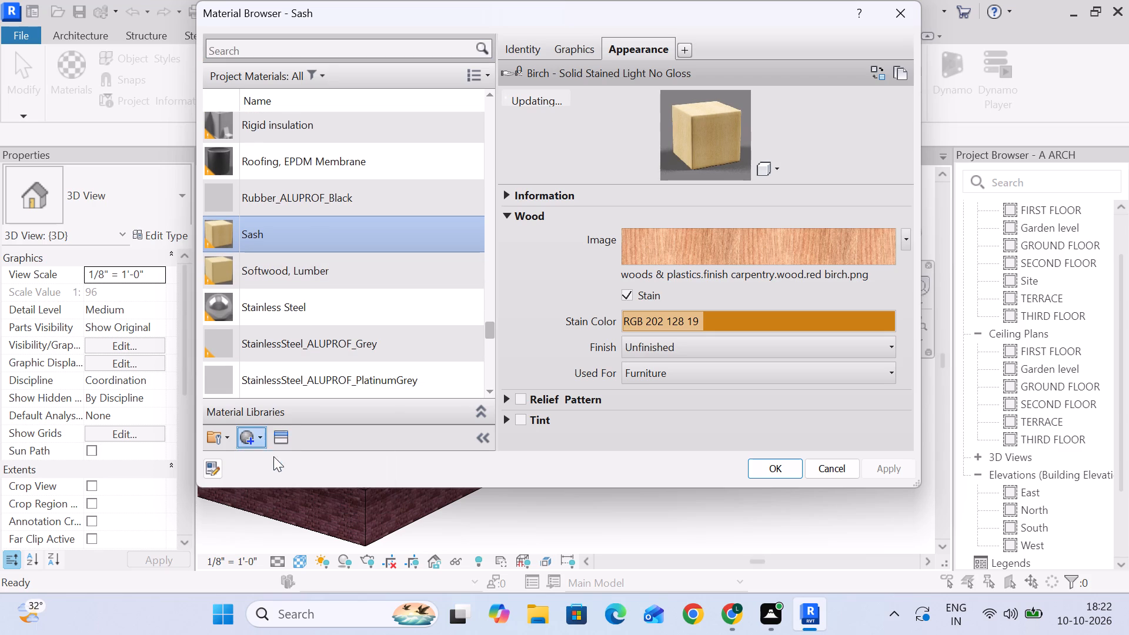
{"action": "left_click", "coordinate": [692, 276]}
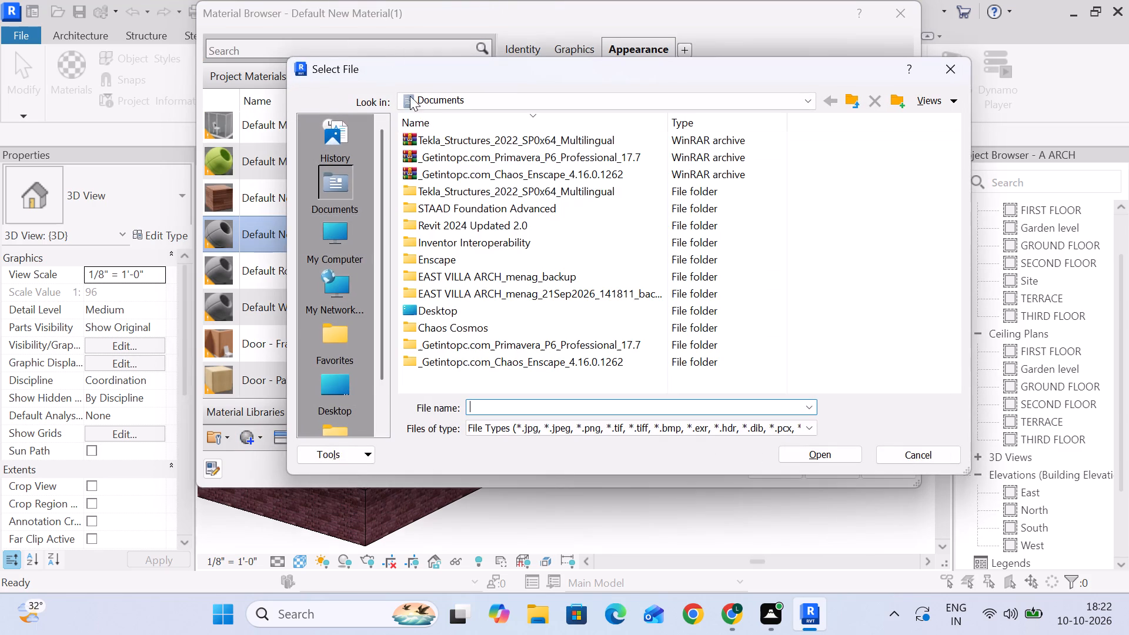
{"action": "left_click", "coordinate": [489, 102]}
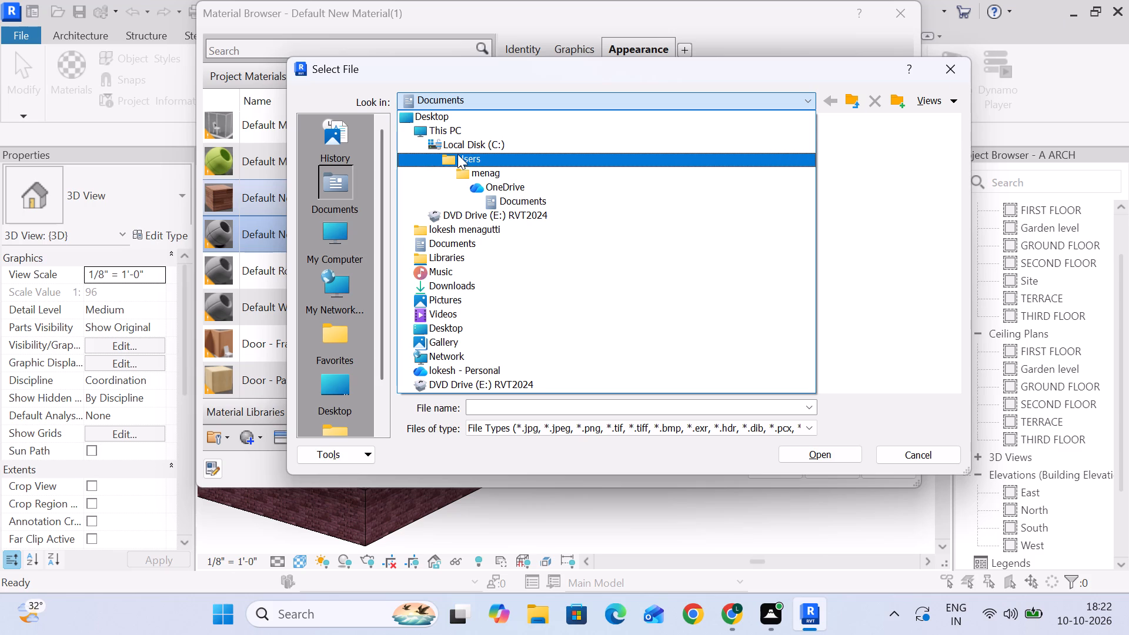
{"action": "left_click", "coordinate": [508, 173]}
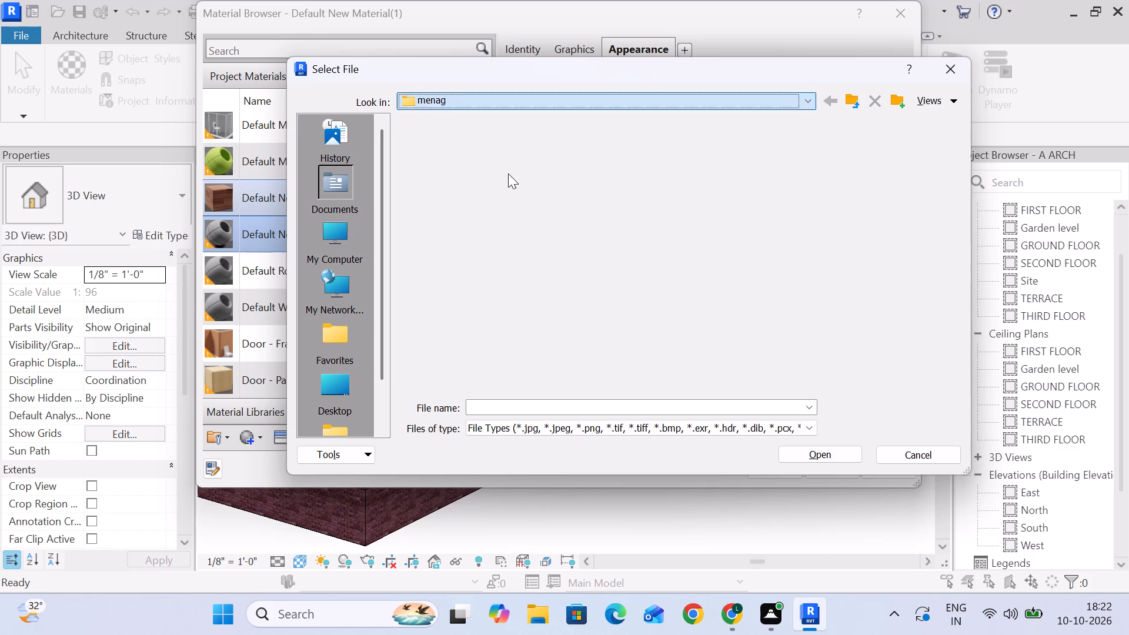
{"action": "double_click", "coordinate": [443, 231]}
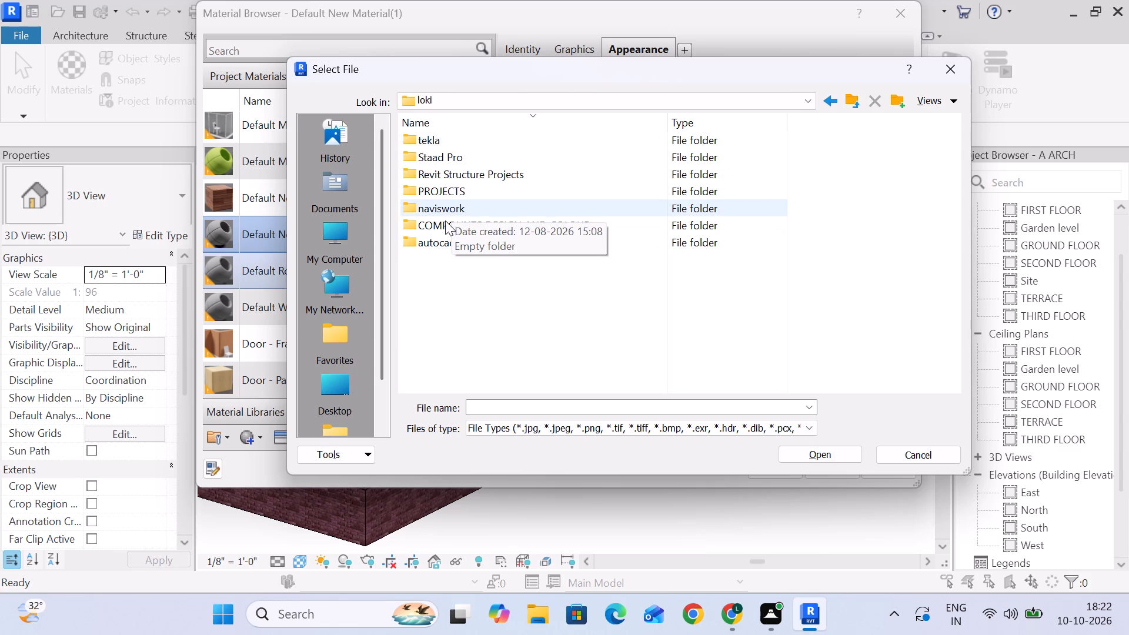
{"action": "double_click", "coordinate": [433, 220]}
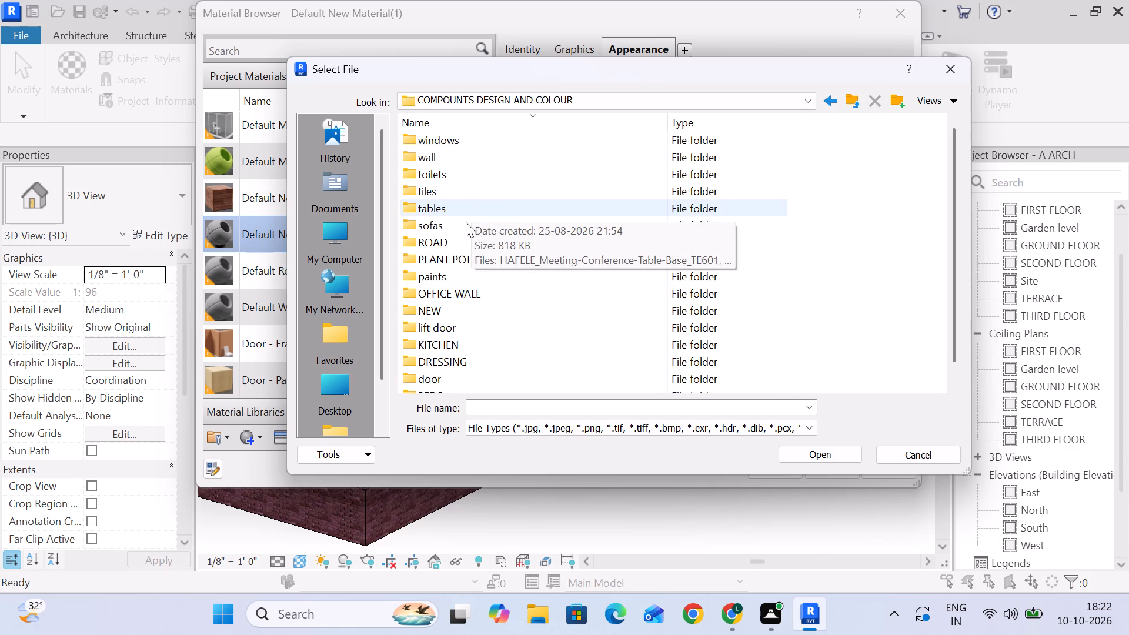
{"action": "scroll", "coordinate": [463, 199], "scroll_direction": "down", "scroll_amount": 4}
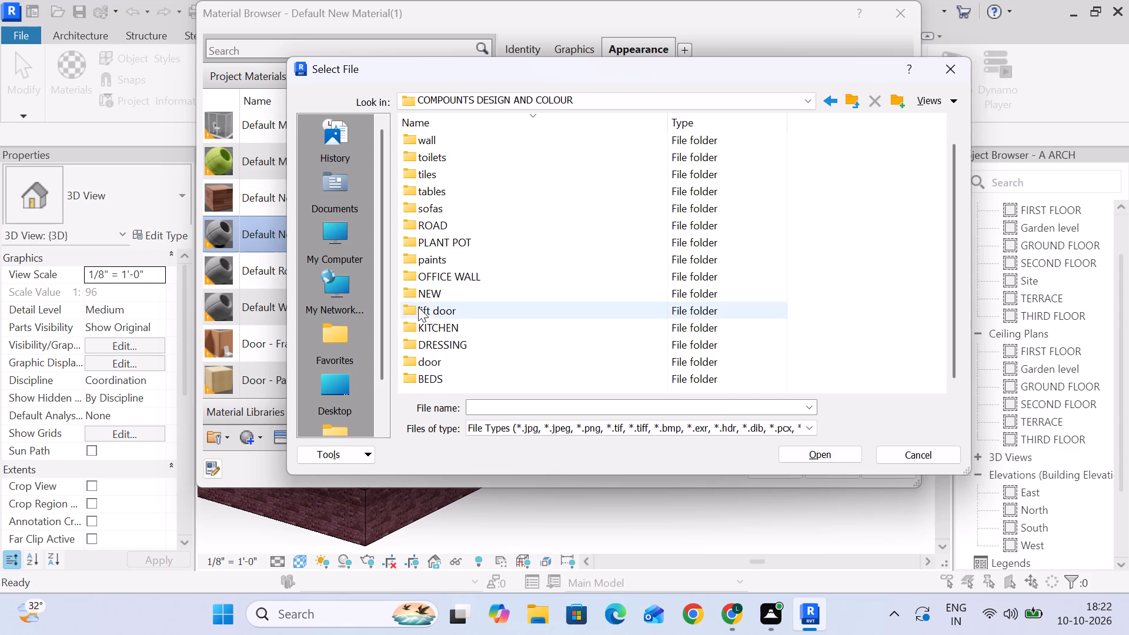
{"action": "double_click", "coordinate": [450, 262]}
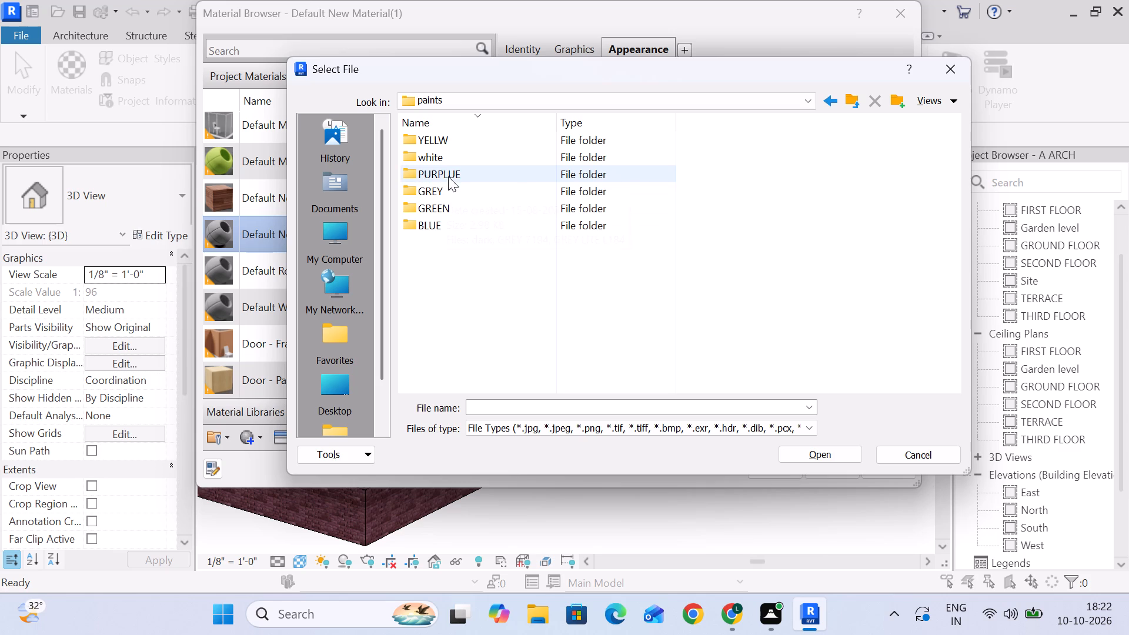
{"action": "double_click", "coordinate": [450, 151]}
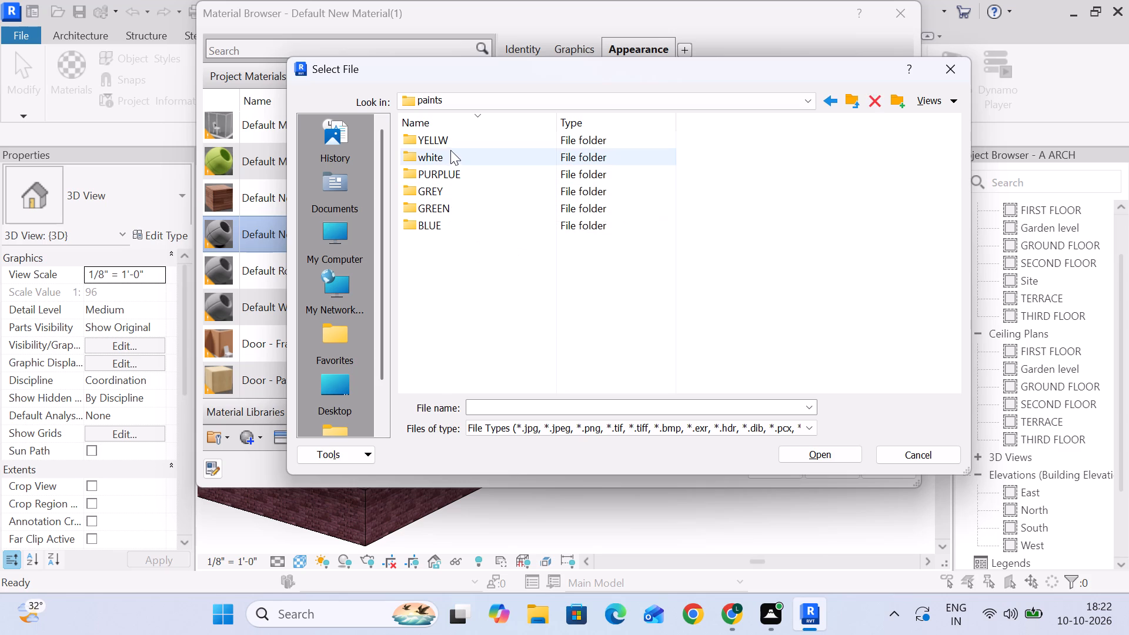
{"action": "left_click", "coordinate": [452, 144]}
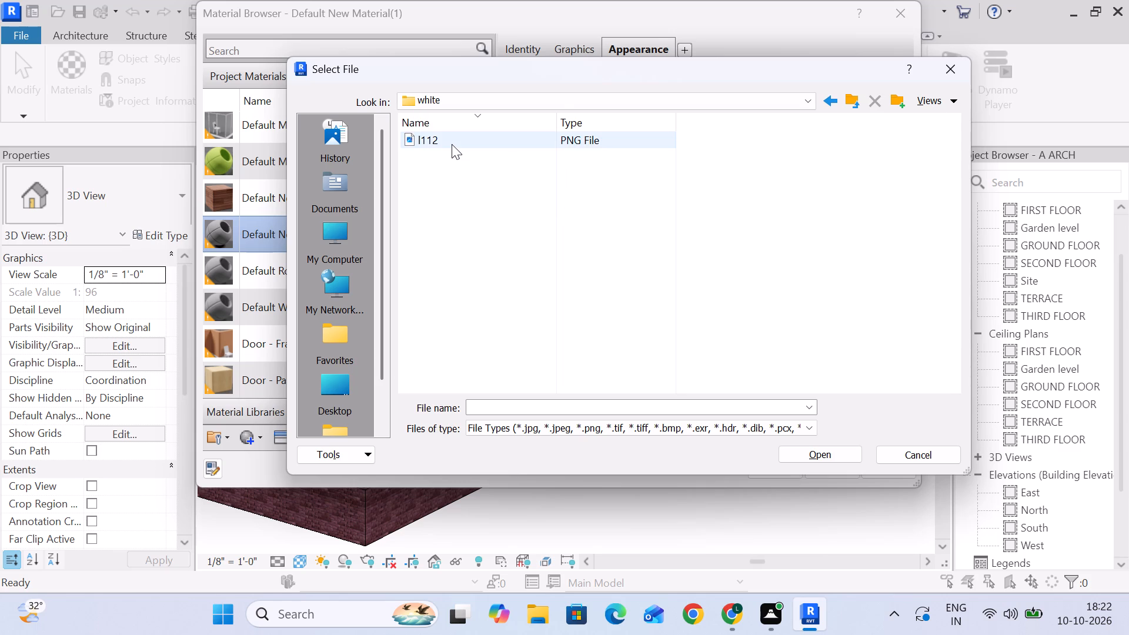
{"action": "left_click", "coordinate": [823, 453]}
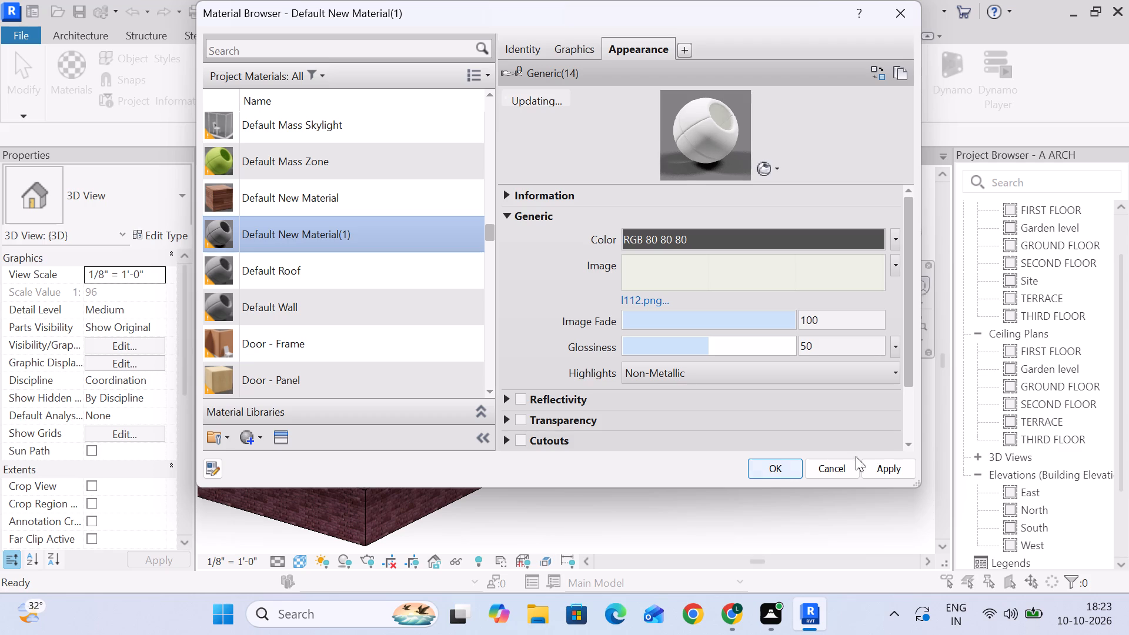
{"action": "left_click", "coordinate": [767, 471]}
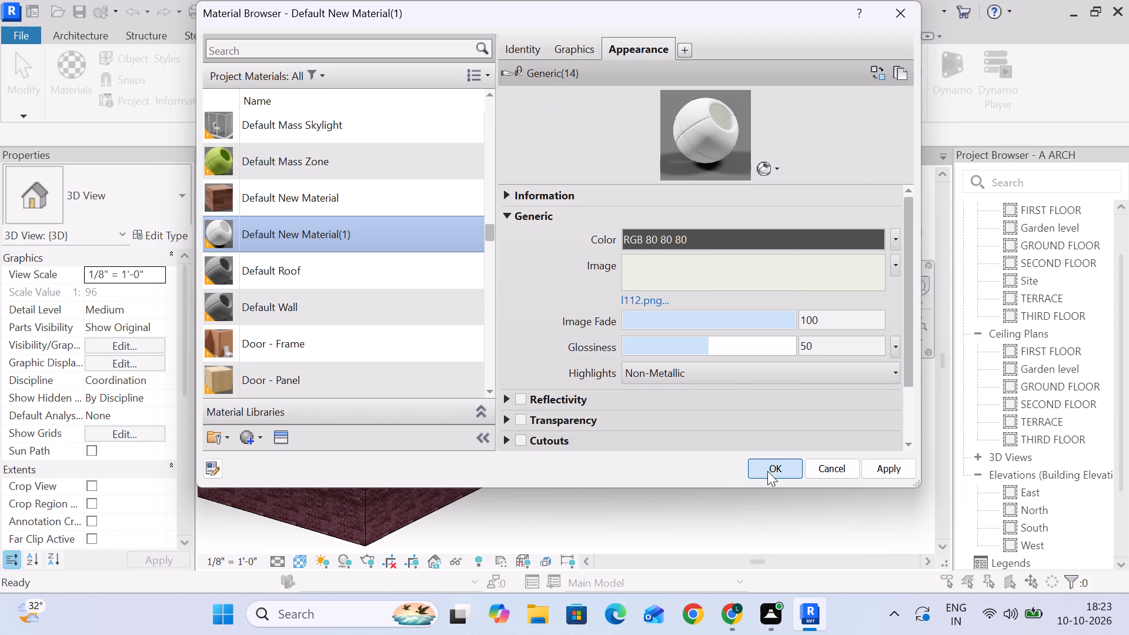
Create another new material in the project materials.
{"action": "left_click", "coordinate": [69, 70]}
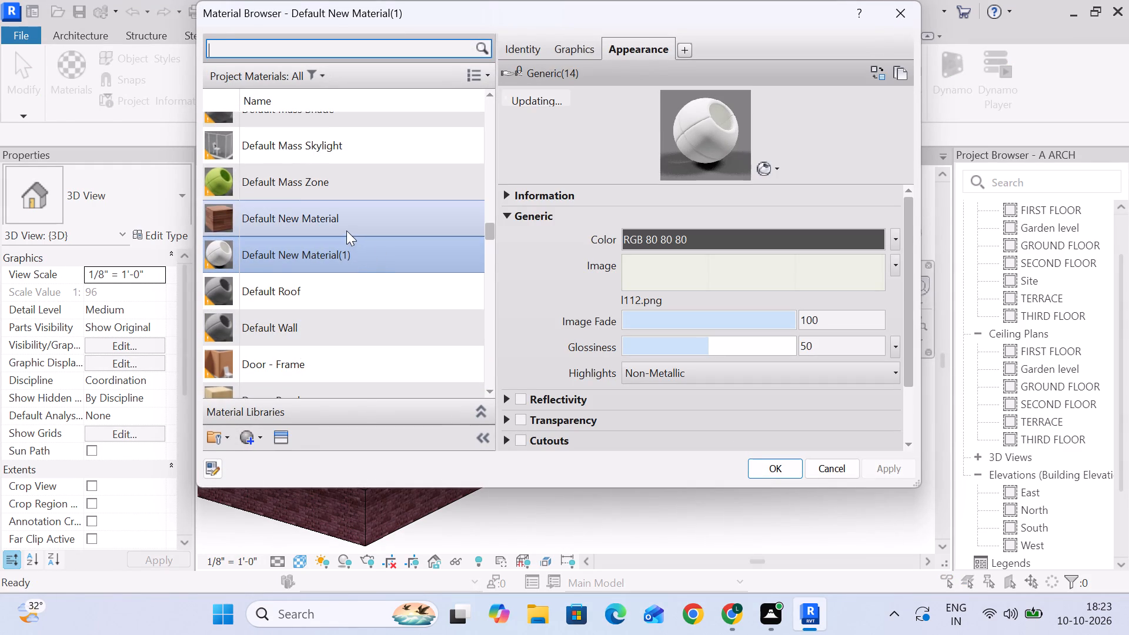
{"action": "left_click", "coordinate": [262, 435]}
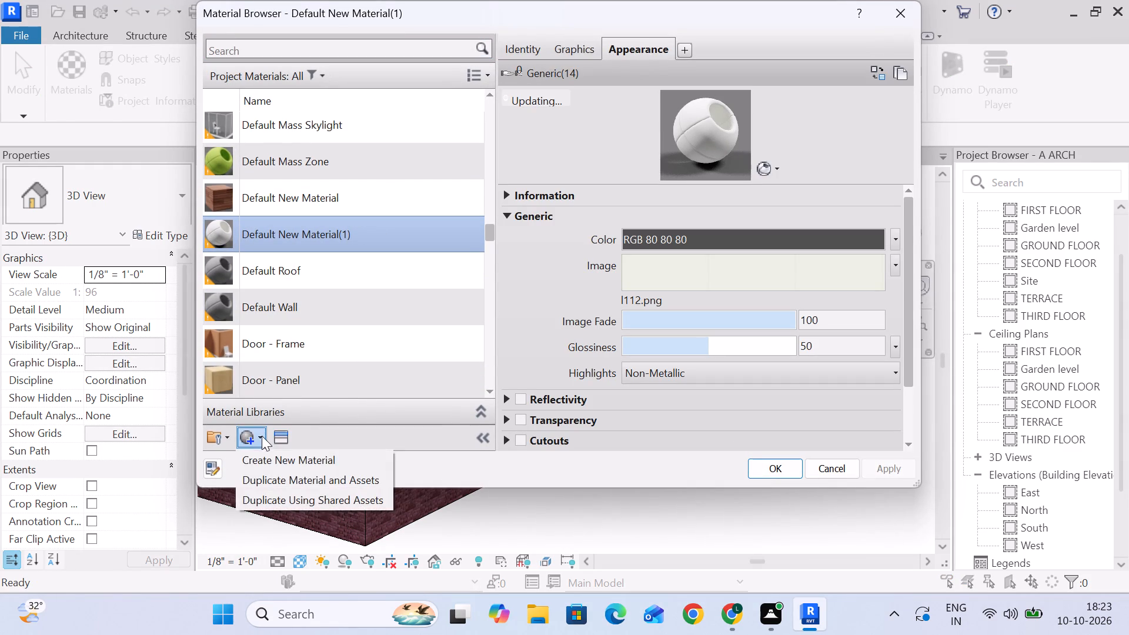
{"action": "left_click", "coordinate": [286, 462]}
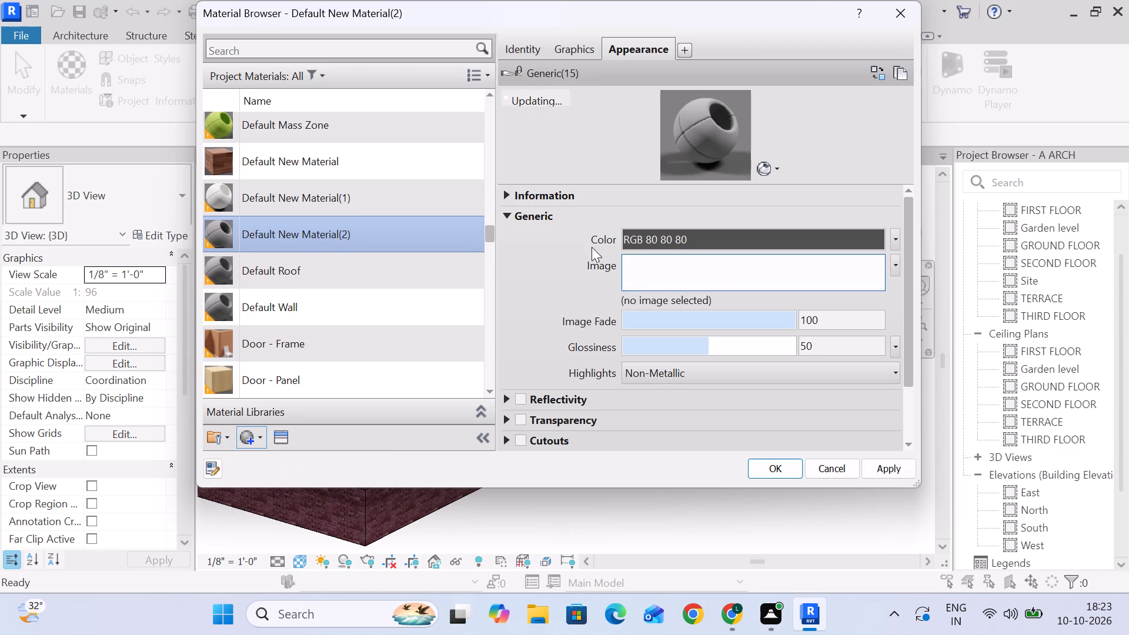
Rename the material Default New Material(1), which uses the l112 image, as lite white.
{"action": "left_click", "coordinate": [371, 190]}
{"action": "right_click", "coordinate": [371, 193]}
{"action": "left_click", "coordinate": [415, 260]}
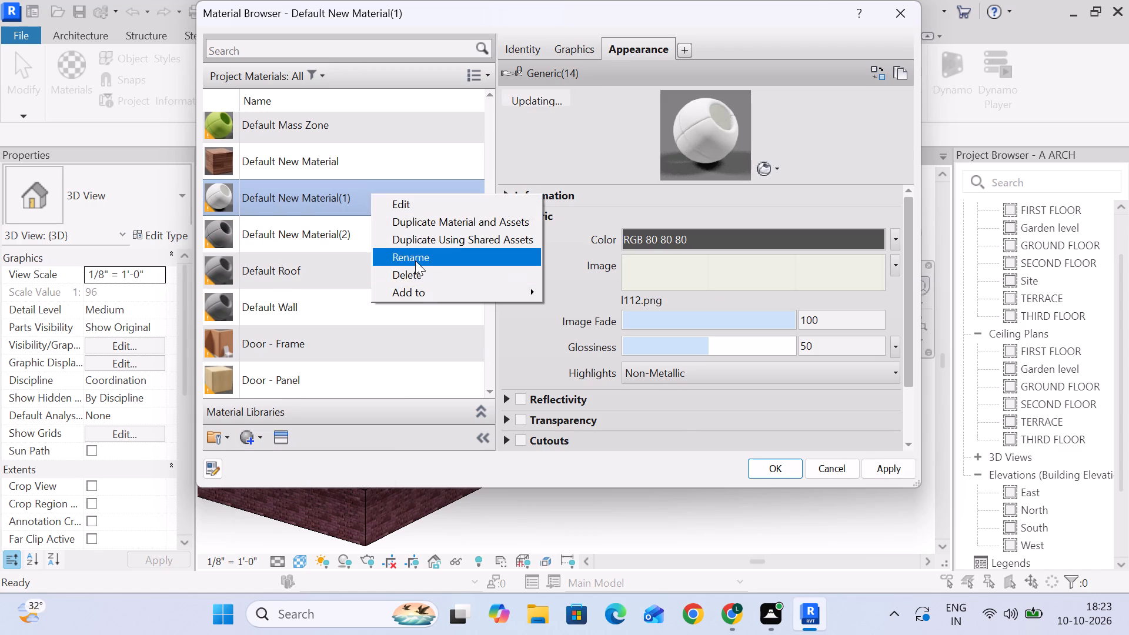
{"action": "key", "text": "l"}
{"action": "key", "text": "i"}
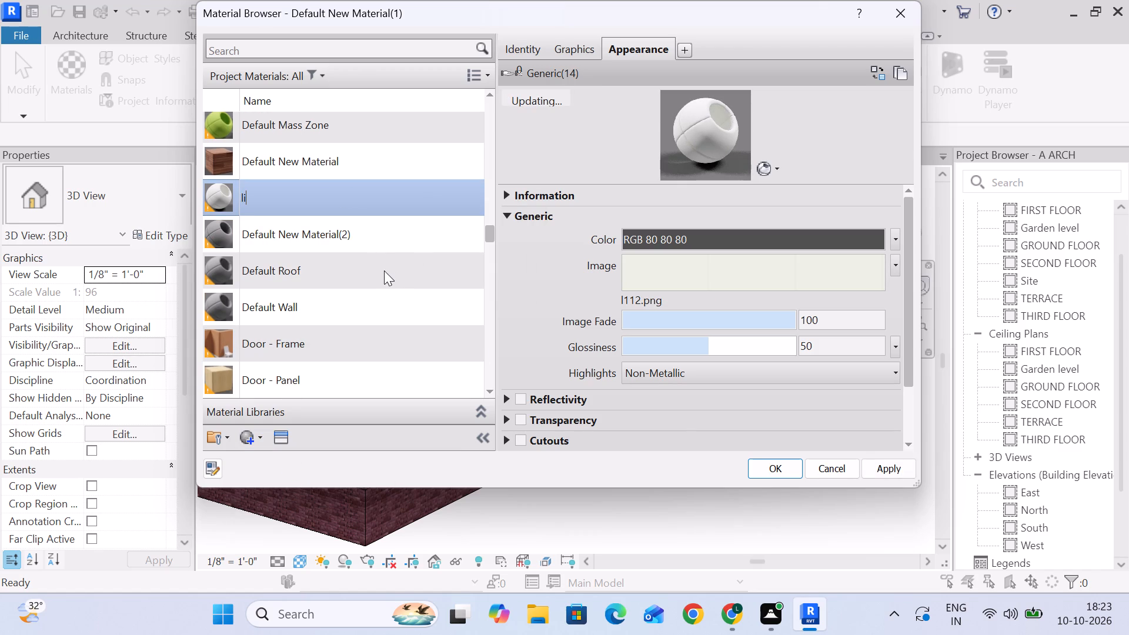
{"action": "key", "text": "t"}
{"action": "key", "text": "e"}
{"action": "key", "text": "space"}
{"action": "key", "text": "w"}
{"action": "type", "text": "hi"}
{"action": "type", "text": "tte"}
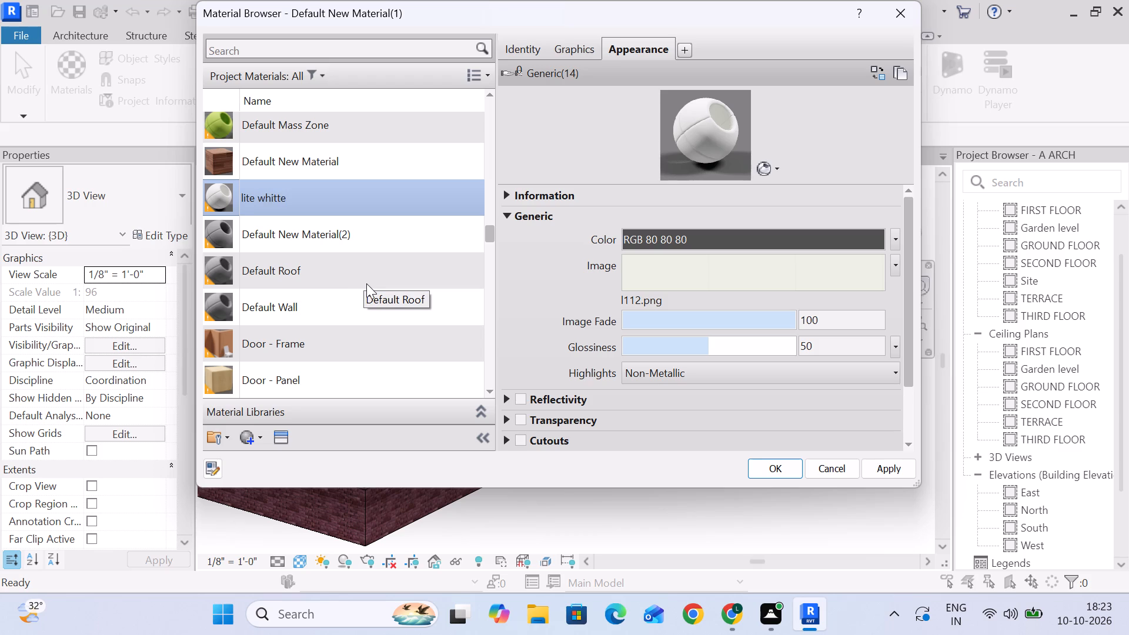
{"action": "key", "text": "BackSpace"}
{"action": "key", "text": "BackSpace"}
{"action": "key", "text": "e"}
{"action": "key", "text": "Return"}
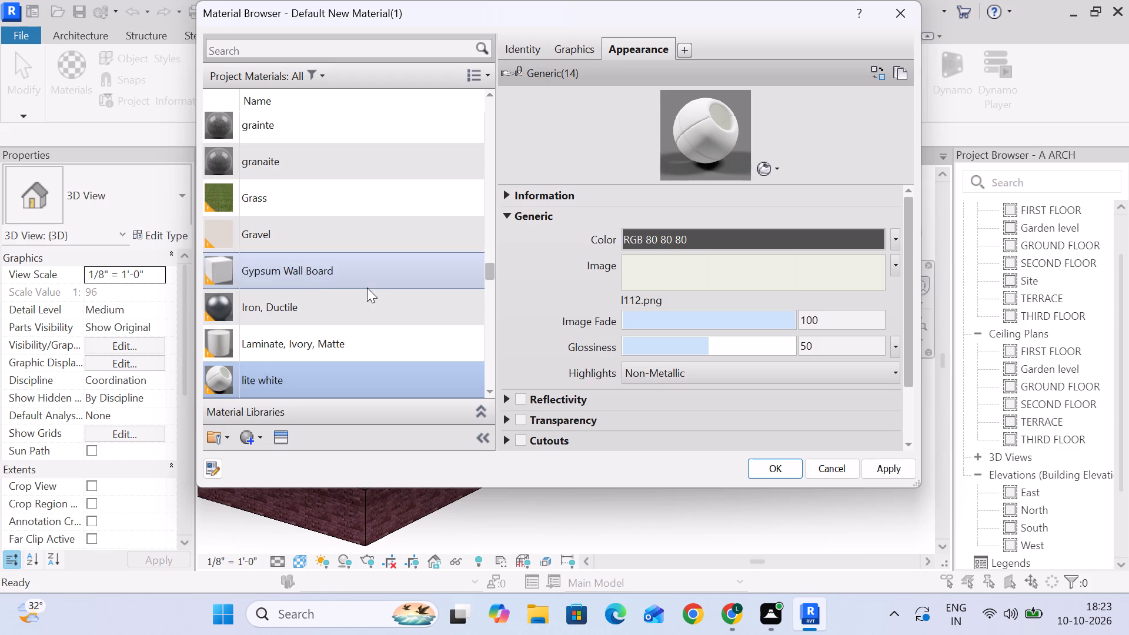
Assign the GREY LITE L184 image from the paints GREY folder as the appearance image of Default New Material(2).
{"action": "scroll", "coordinate": [289, 313], "scroll_direction": "down", "scroll_amount": 1}
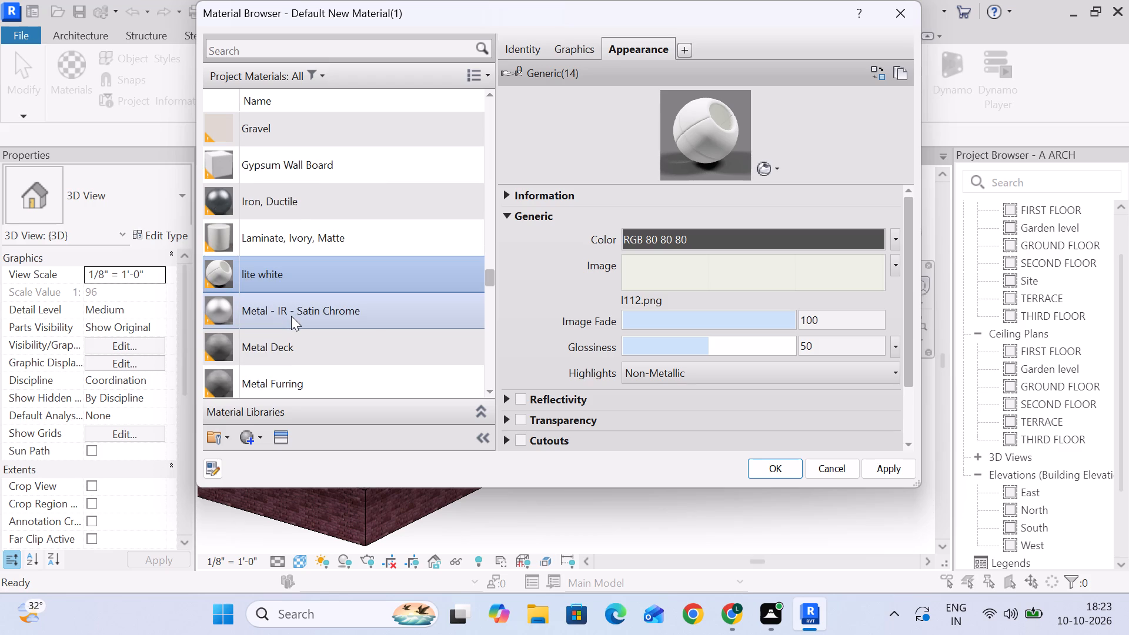
{"action": "scroll", "coordinate": [291, 316], "scroll_direction": "up", "scroll_amount": 7}
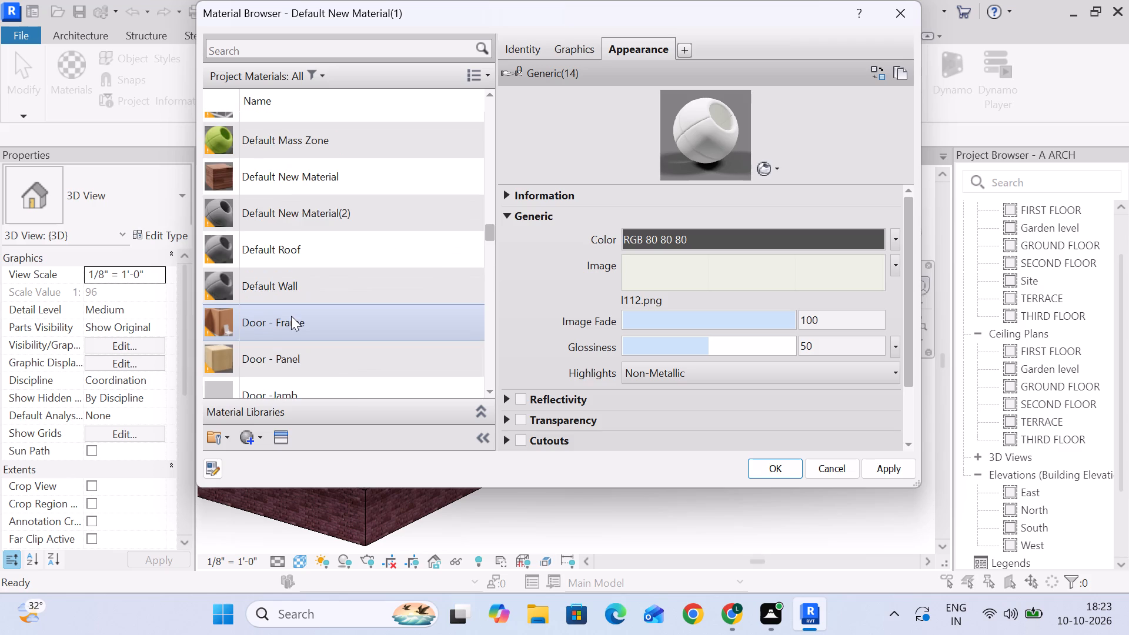
{"action": "scroll", "coordinate": [292, 323], "scroll_direction": "down", "scroll_amount": 1}
{"action": "scroll", "coordinate": [292, 326], "scroll_direction": "up", "scroll_amount": 3}
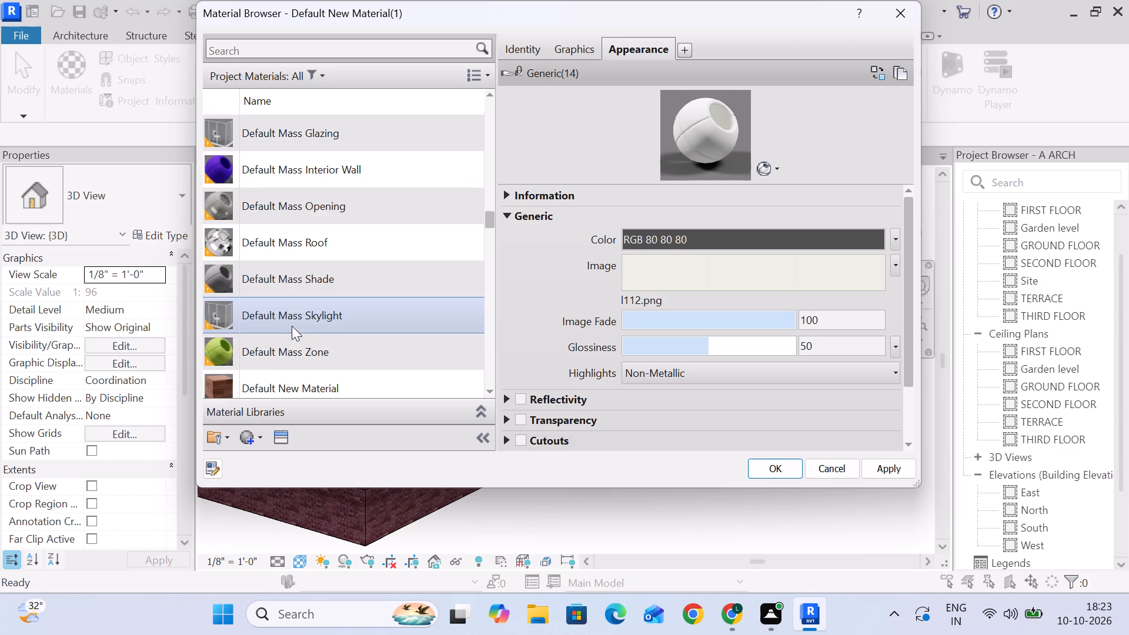
{"action": "scroll", "coordinate": [292, 326], "scroll_direction": "down", "scroll_amount": 1}
{"action": "left_click", "coordinate": [316, 316]}
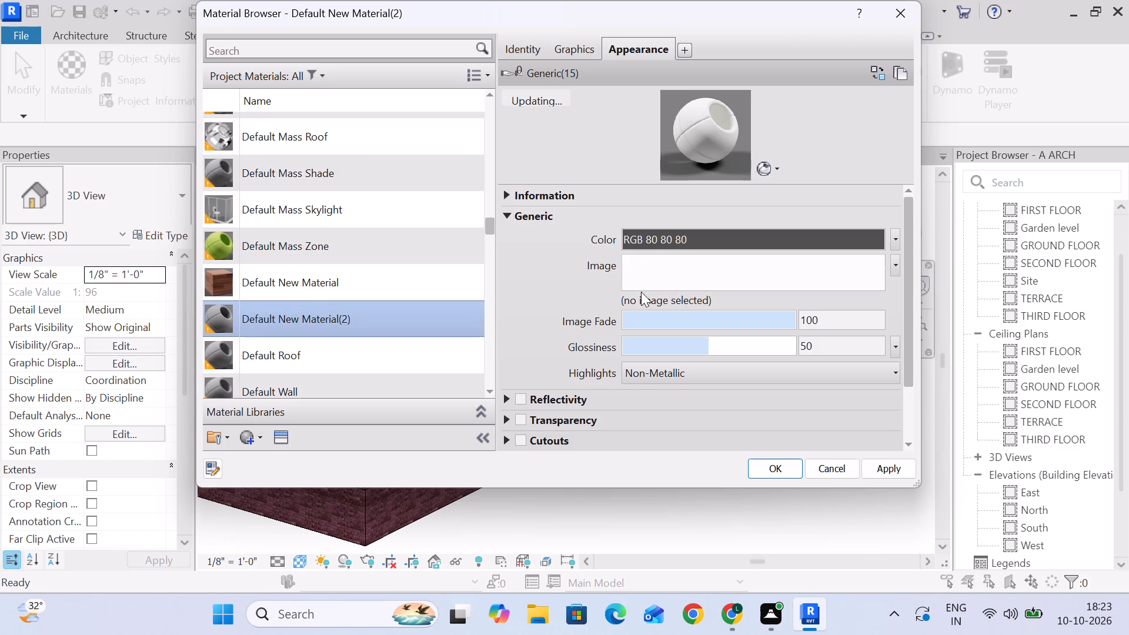
{"action": "left_click", "coordinate": [662, 284]}
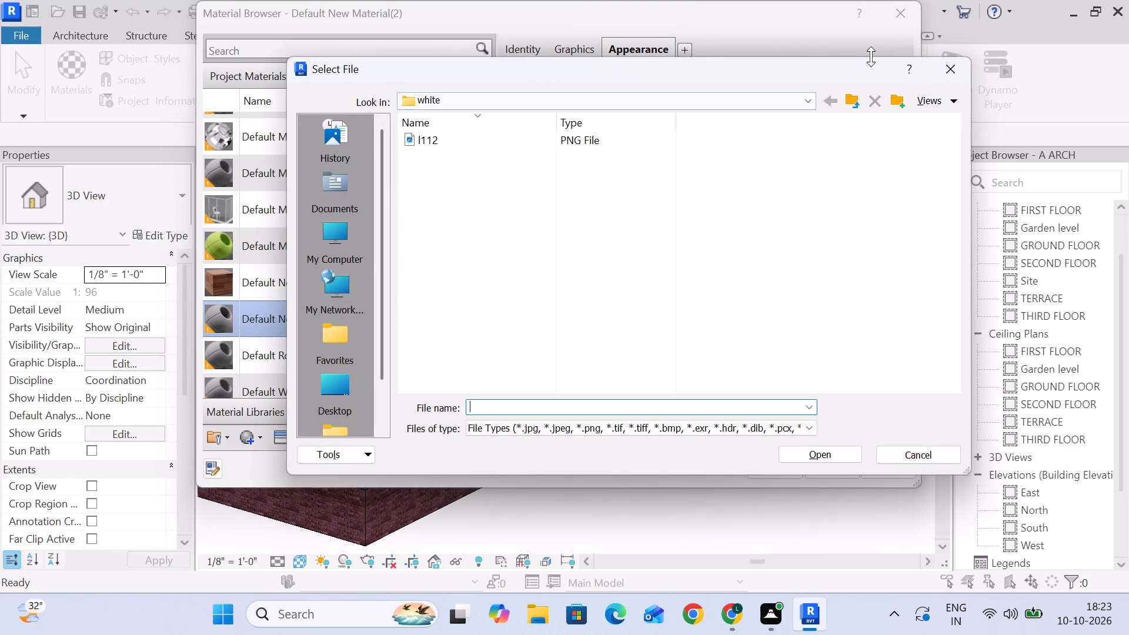
{"action": "left_click", "coordinate": [856, 103]}
{"action": "double_click", "coordinate": [465, 189]}
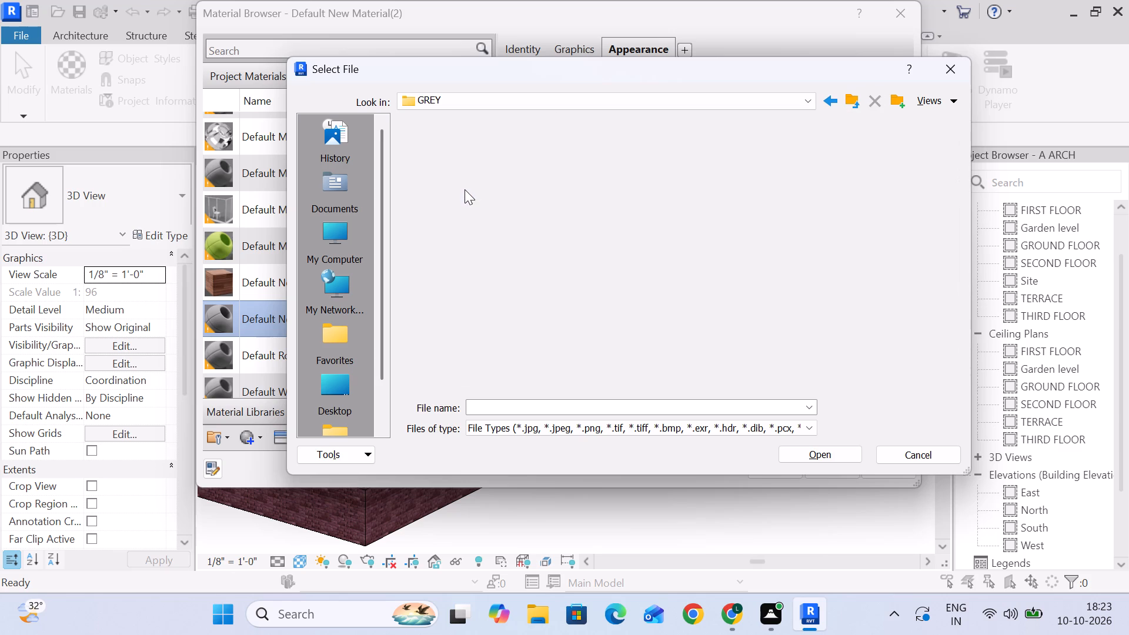
{"action": "left_click", "coordinate": [466, 166]}
{"action": "left_click", "coordinate": [476, 159]}
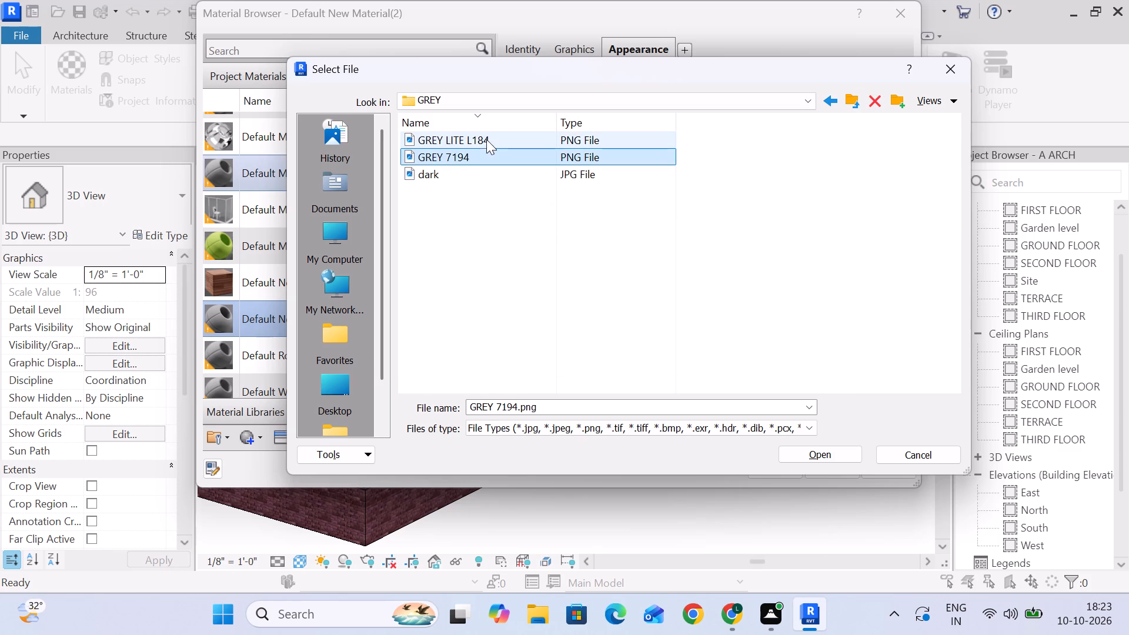
{"action": "left_click", "coordinate": [486, 139]}
{"action": "left_click", "coordinate": [973, 89]}
{"action": "left_click", "coordinate": [959, 96]}
{"action": "left_click", "coordinate": [958, 161]}
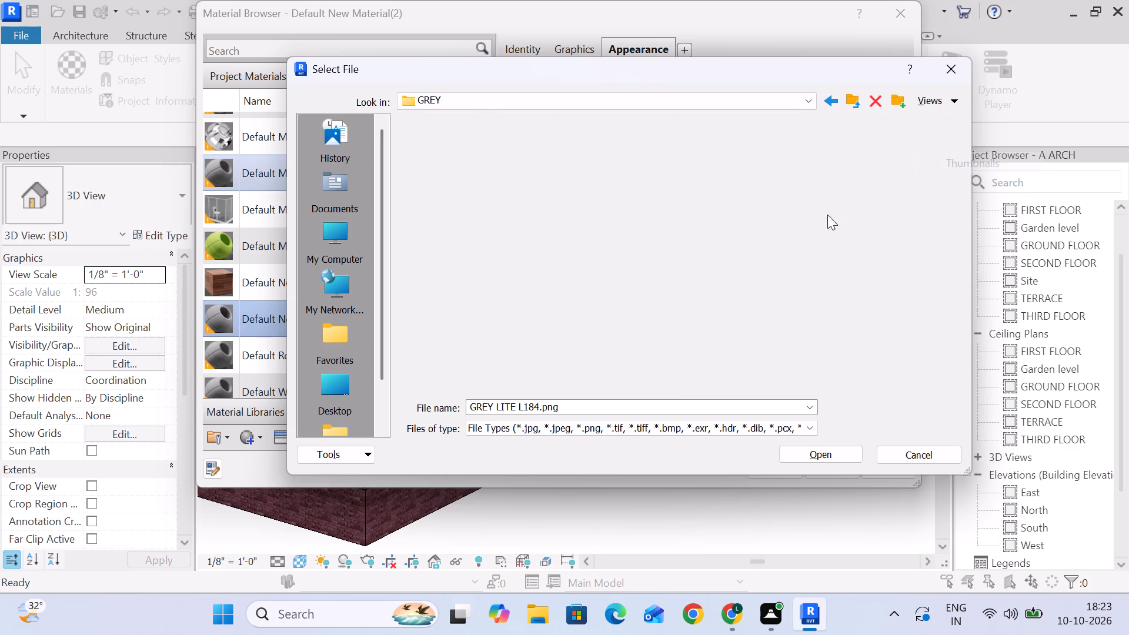
{"action": "left_click", "coordinate": [444, 162]}
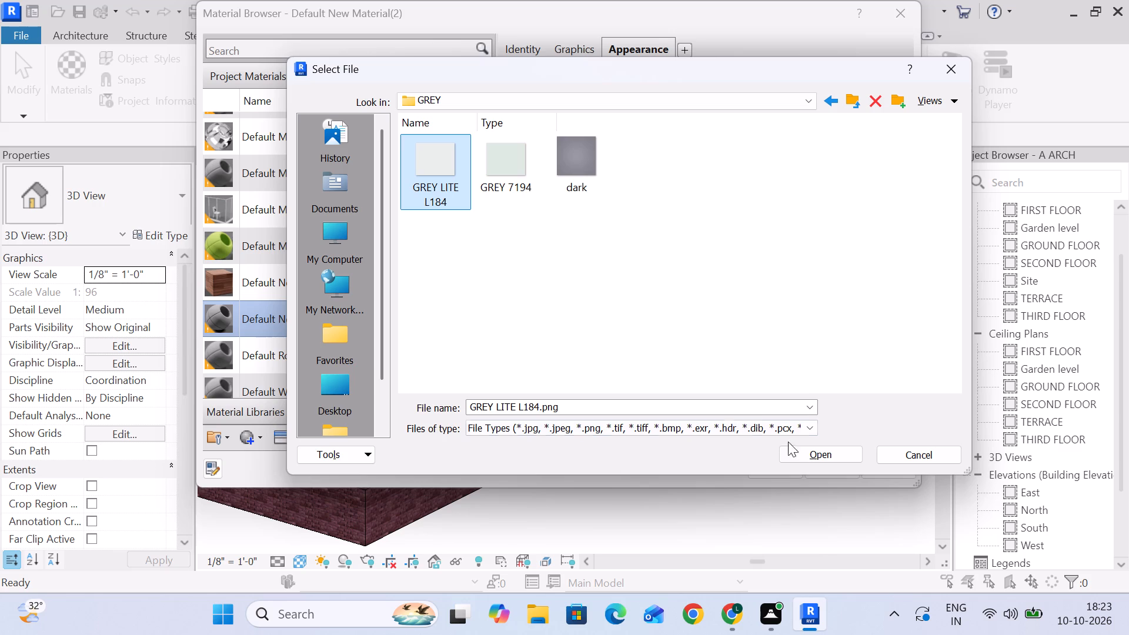
{"action": "left_click", "coordinate": [813, 450]}
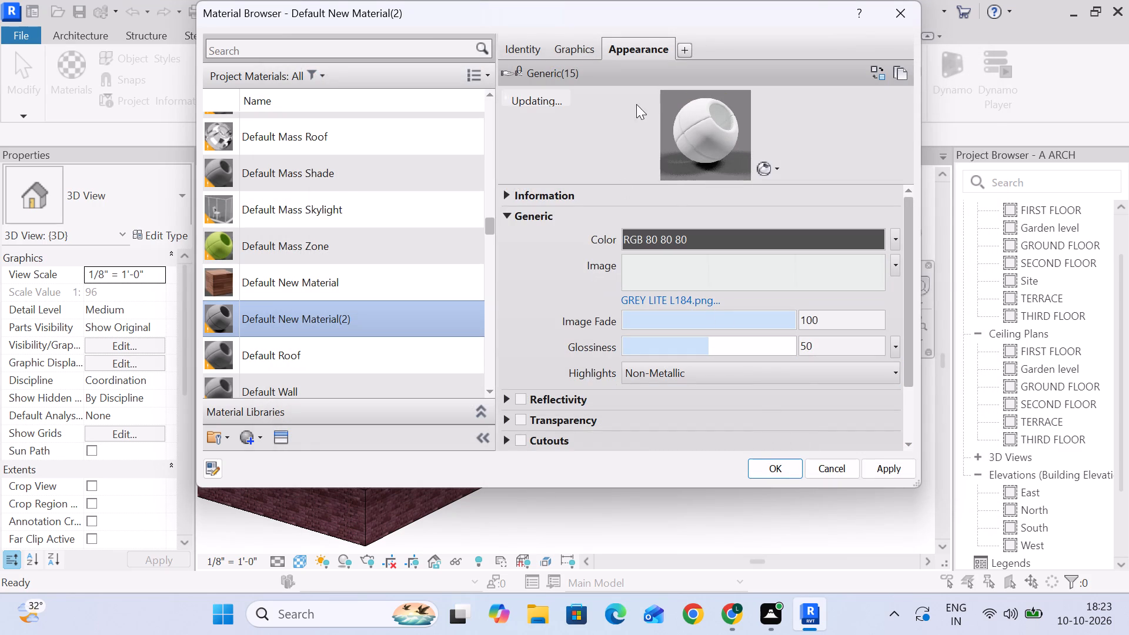
Enable the render appearance for the shading of Default New Material(2) and return to its appearance settings.
{"action": "left_click", "coordinate": [582, 50]}
{"action": "left_click_drag", "start_coordinate": [623, 88], "coordinate": [627, 93]}
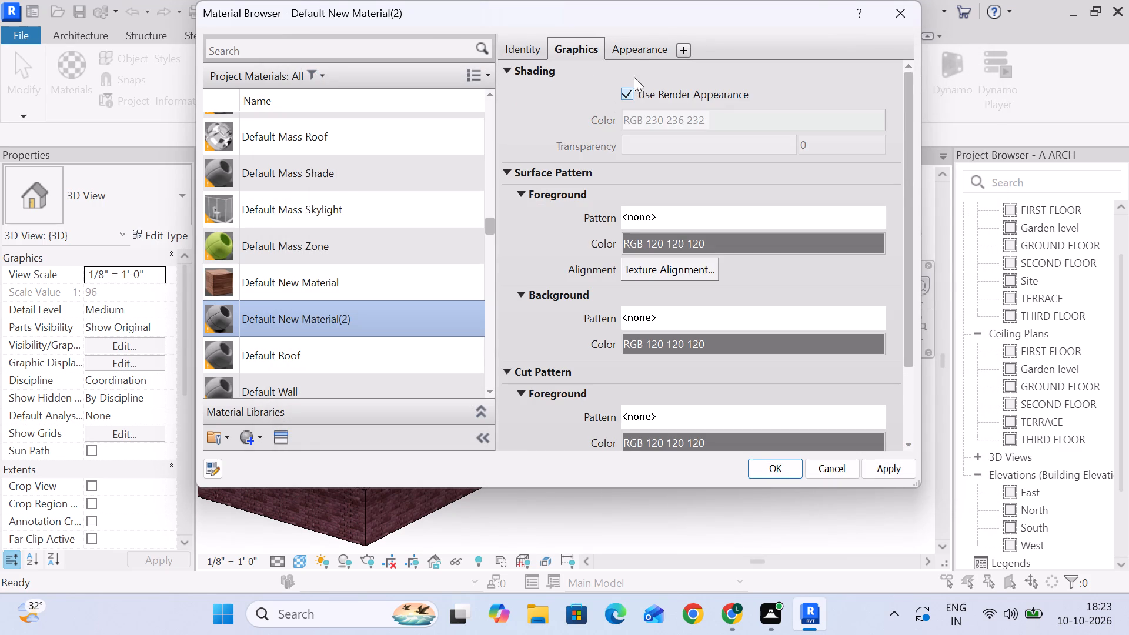
{"action": "left_click", "coordinate": [639, 42]}
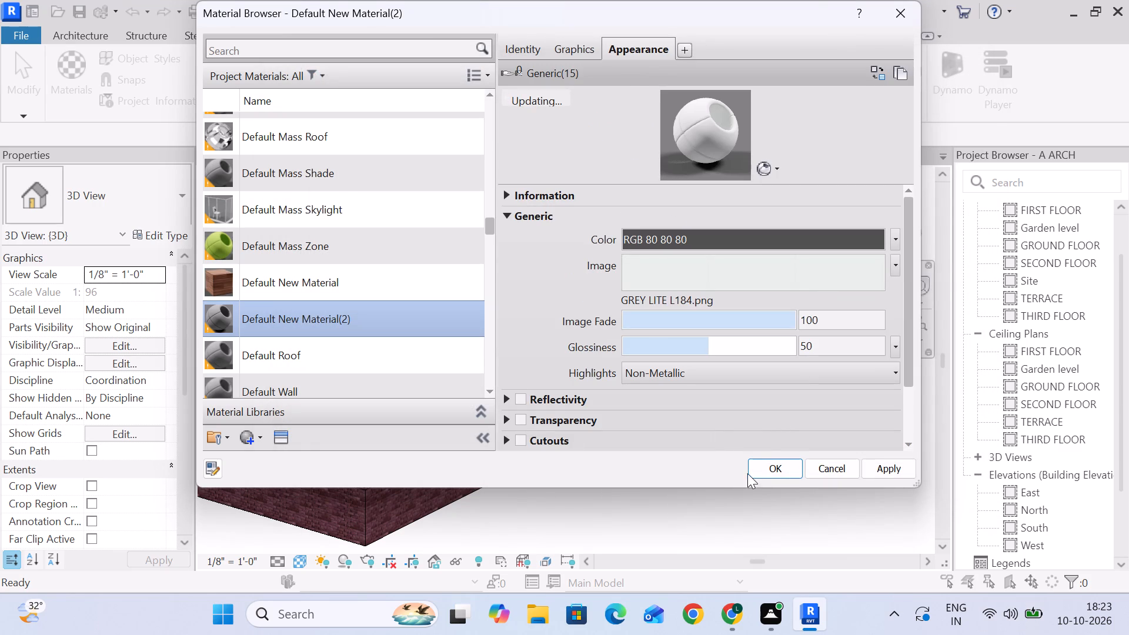
Rename the material Default New Material(2), which uses the GREY LITE L184 image, as gray lite and accept the material changes.
{"action": "right_click", "coordinate": [398, 313]}
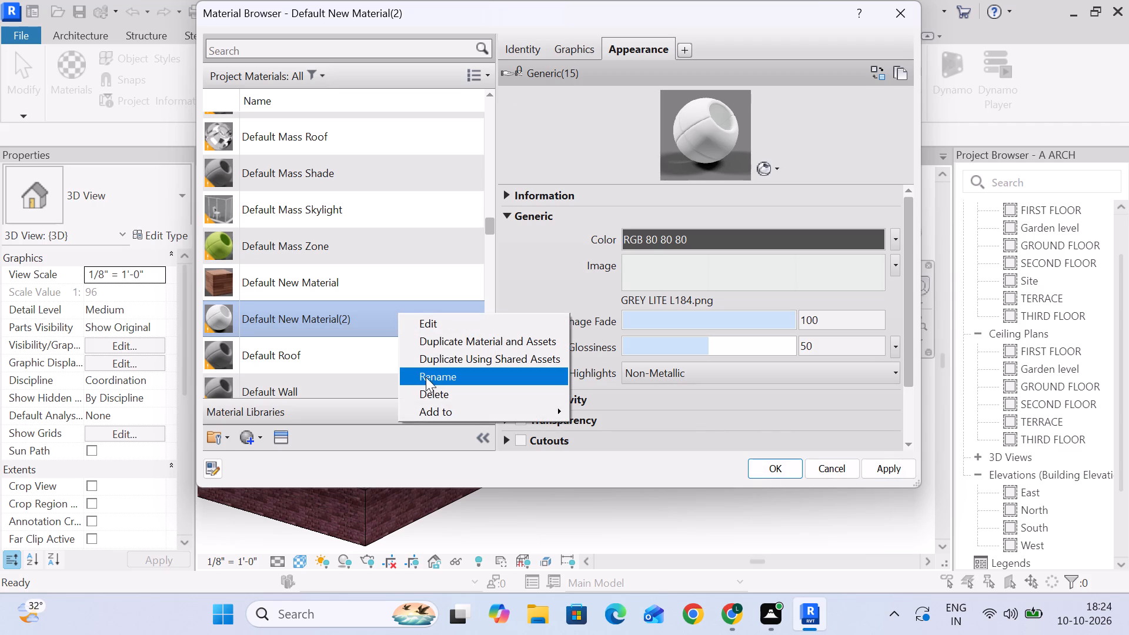
{"action": "left_click", "coordinate": [440, 384]}
{"action": "type", "text": "gr"}
{"action": "type", "text": "ay"}
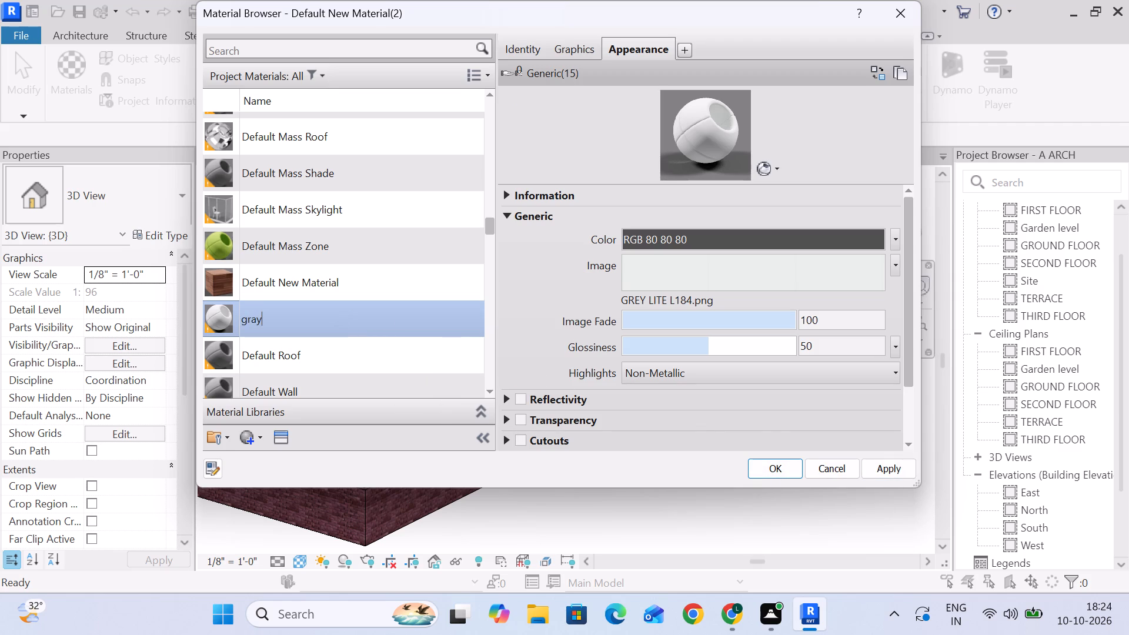
{"action": "key", "text": "space"}
{"action": "type", "text": "l"}
{"action": "type", "text": "ite"}
{"action": "key", "text": "Return"}
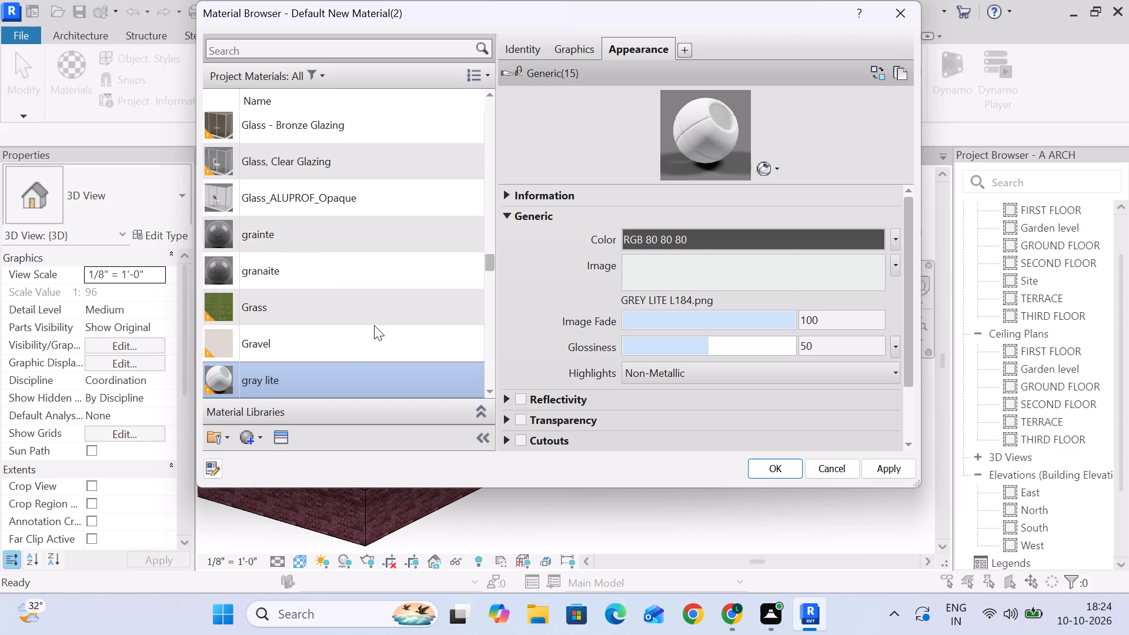
{"action": "left_click", "coordinate": [779, 467]}
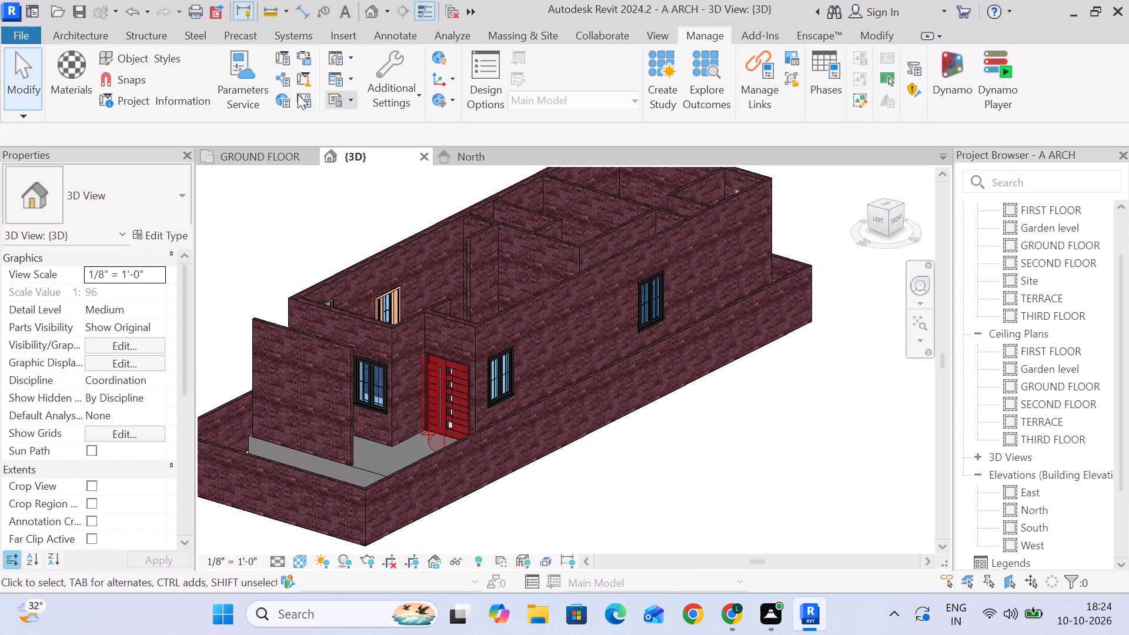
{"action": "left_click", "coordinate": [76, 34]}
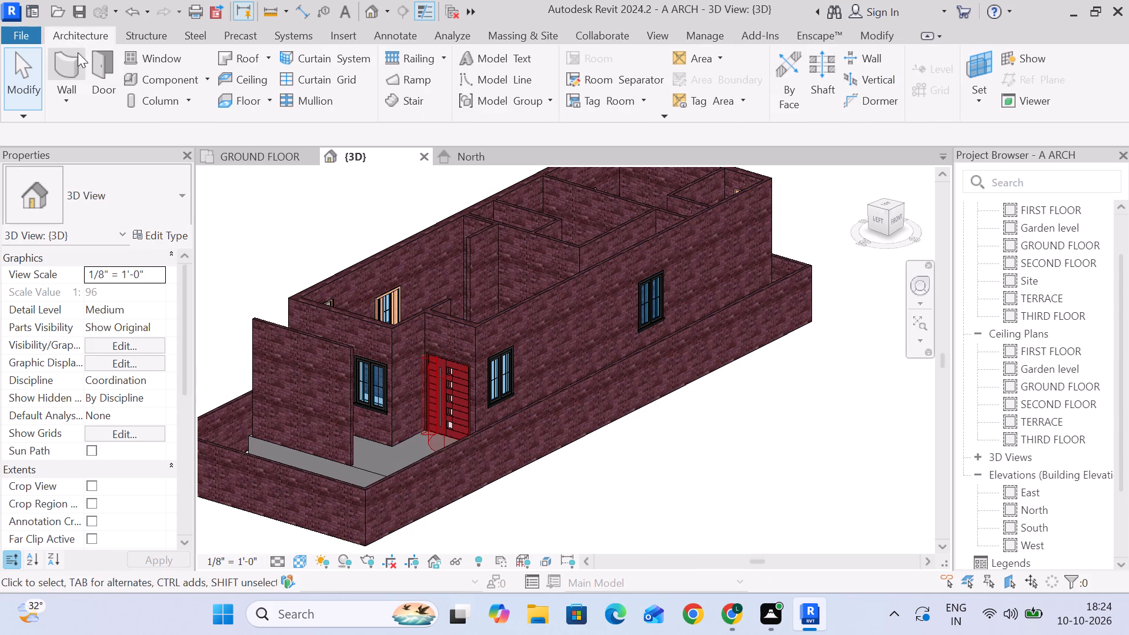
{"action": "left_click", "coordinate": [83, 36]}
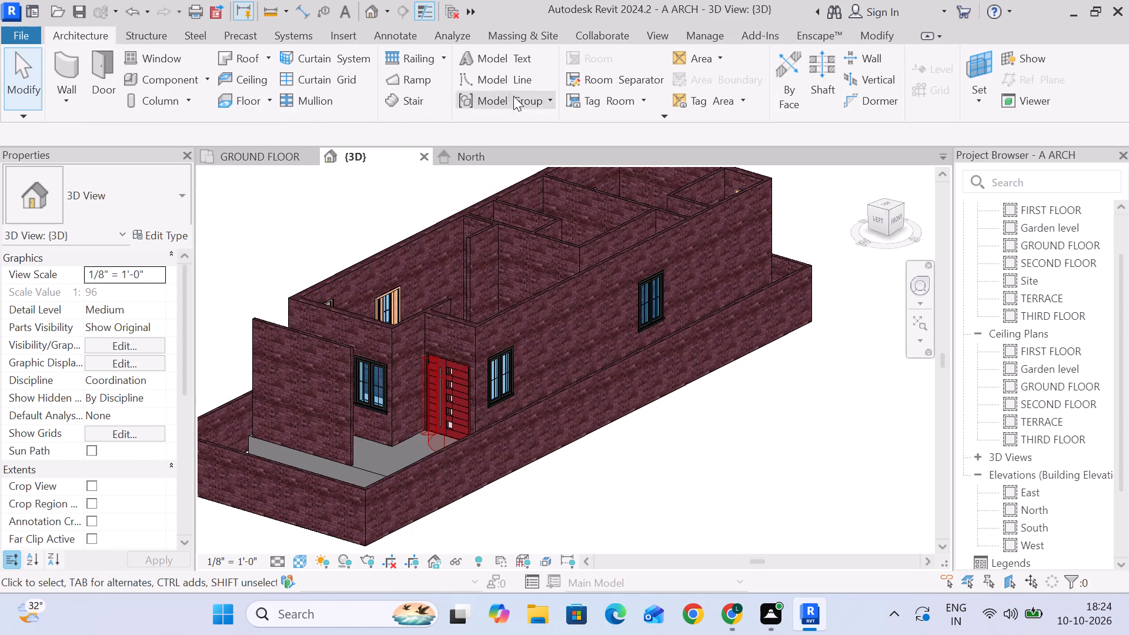
Create a new project material and assign the BLUE1218 image from the paints BLUE folder as its appearance image.
{"action": "left_click", "coordinate": [693, 33]}
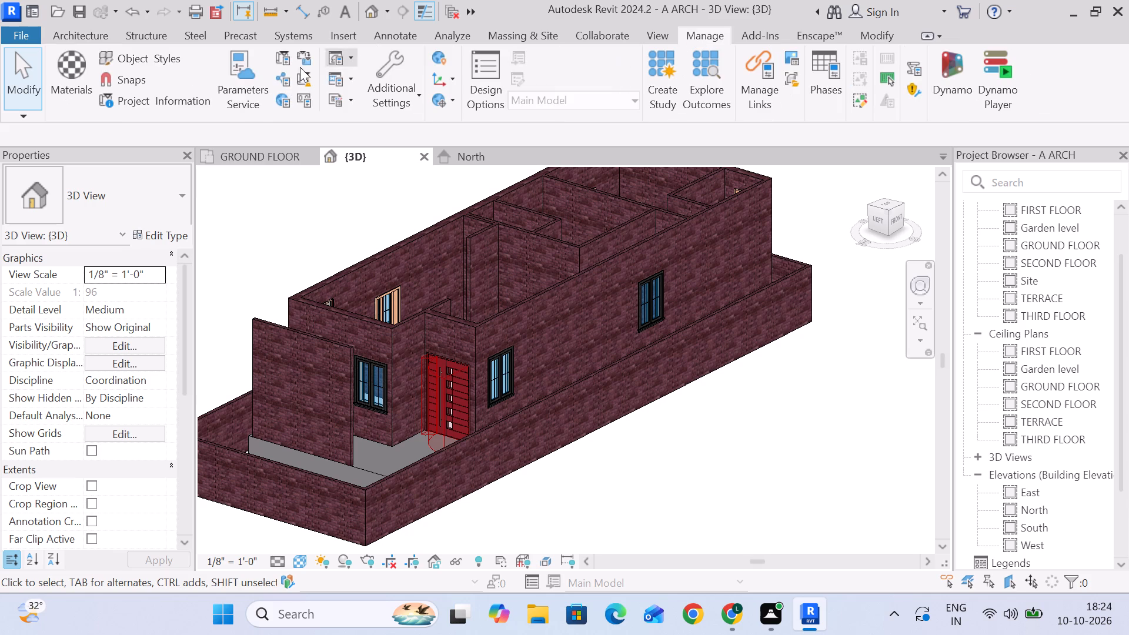
{"action": "left_click", "coordinate": [83, 64]}
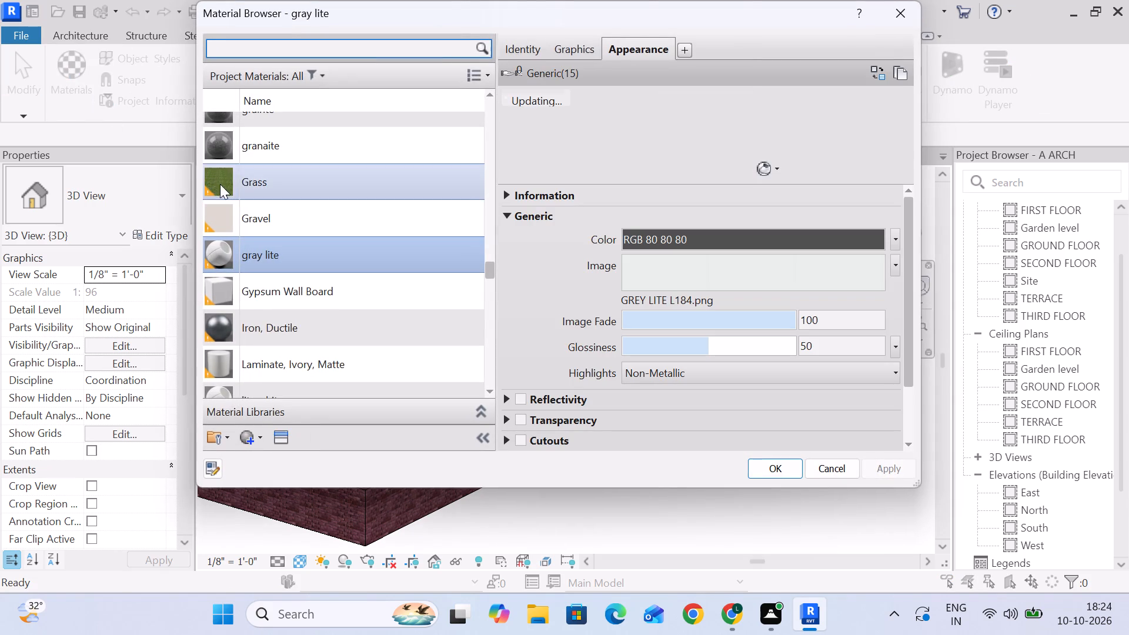
{"action": "left_click", "coordinate": [258, 436]}
{"action": "left_click", "coordinate": [279, 453]}
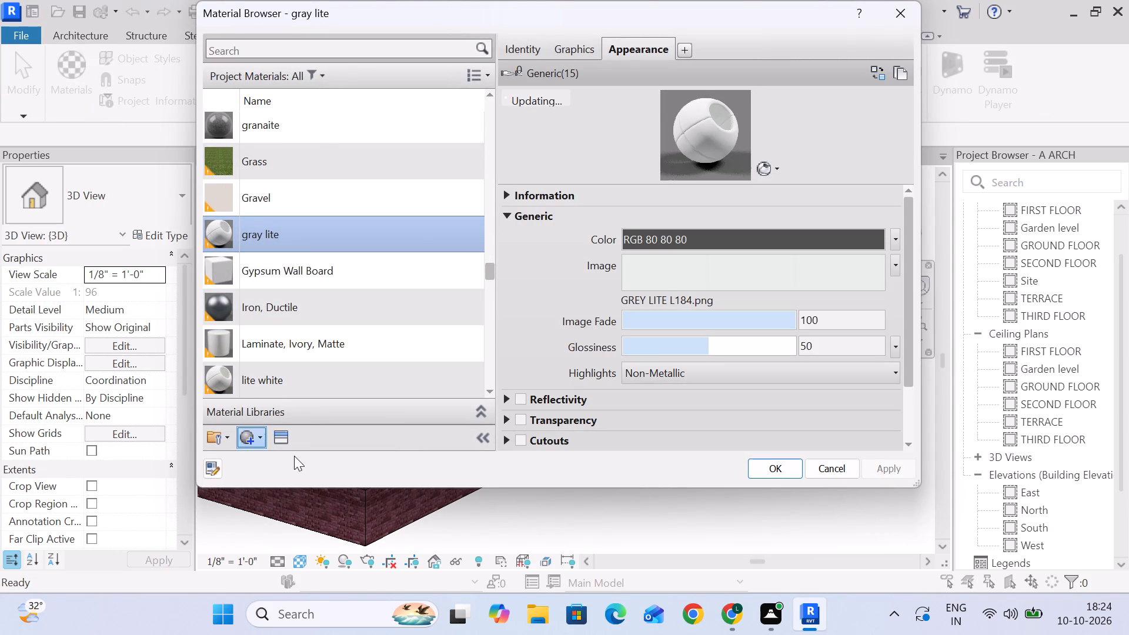
{"action": "left_click", "coordinate": [665, 284]}
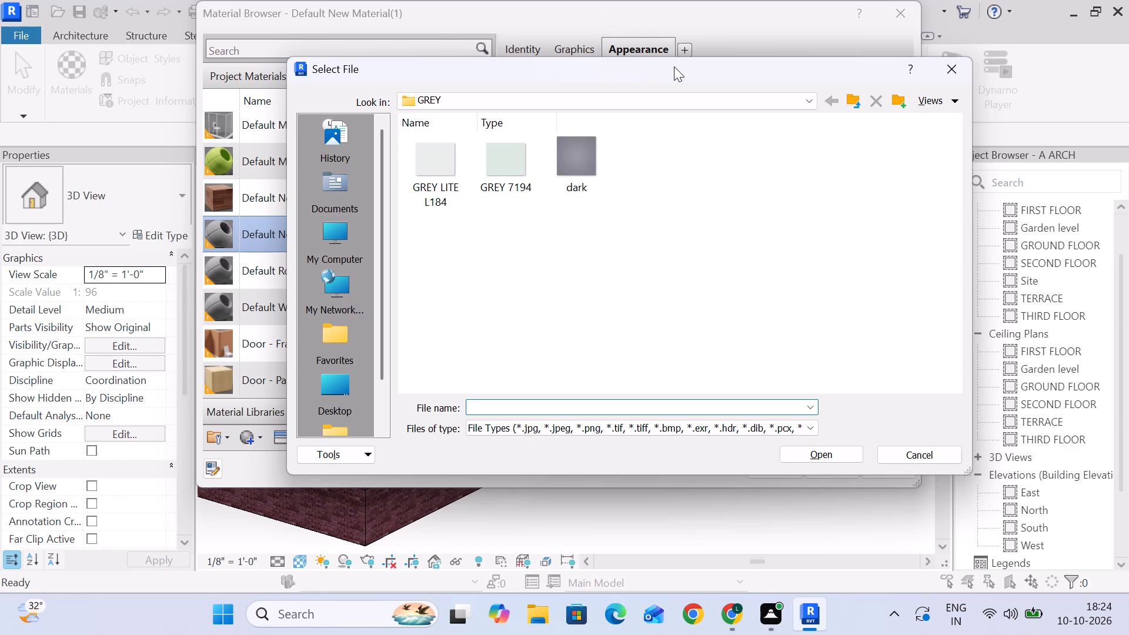
{"action": "left_click", "coordinate": [855, 101]}
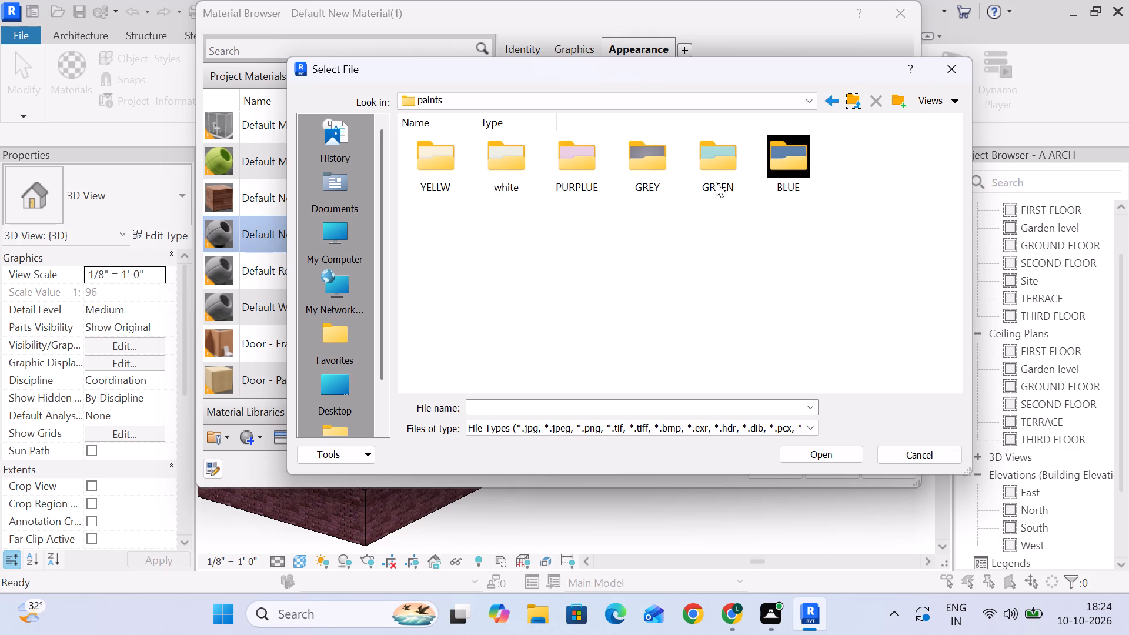
{"action": "double_click", "coordinate": [795, 168]}
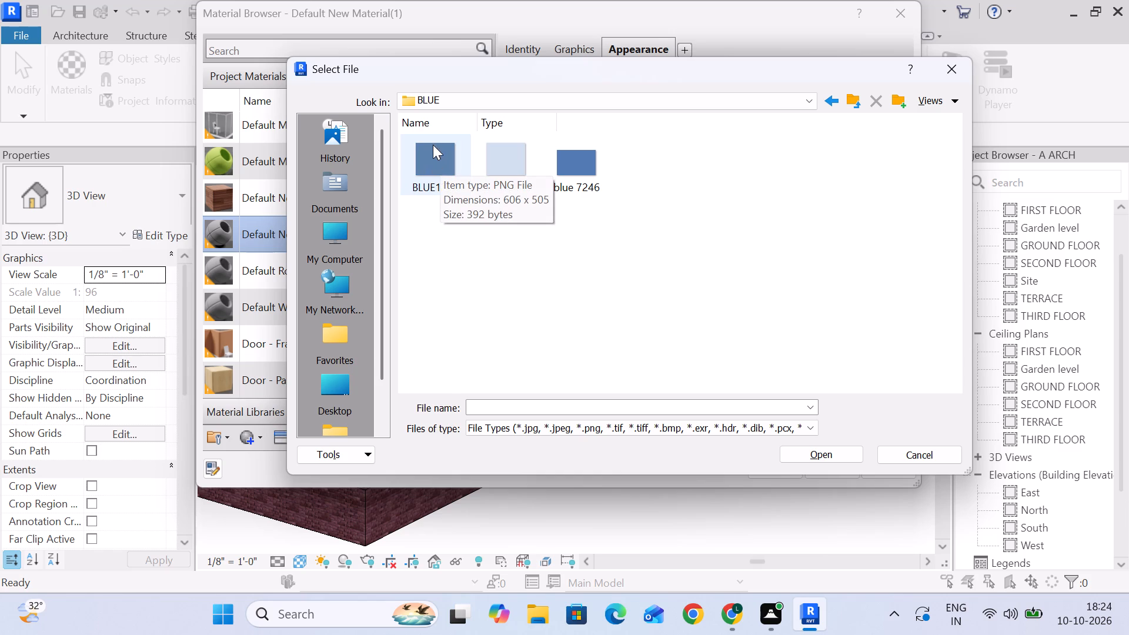
{"action": "left_click", "coordinate": [442, 164]}
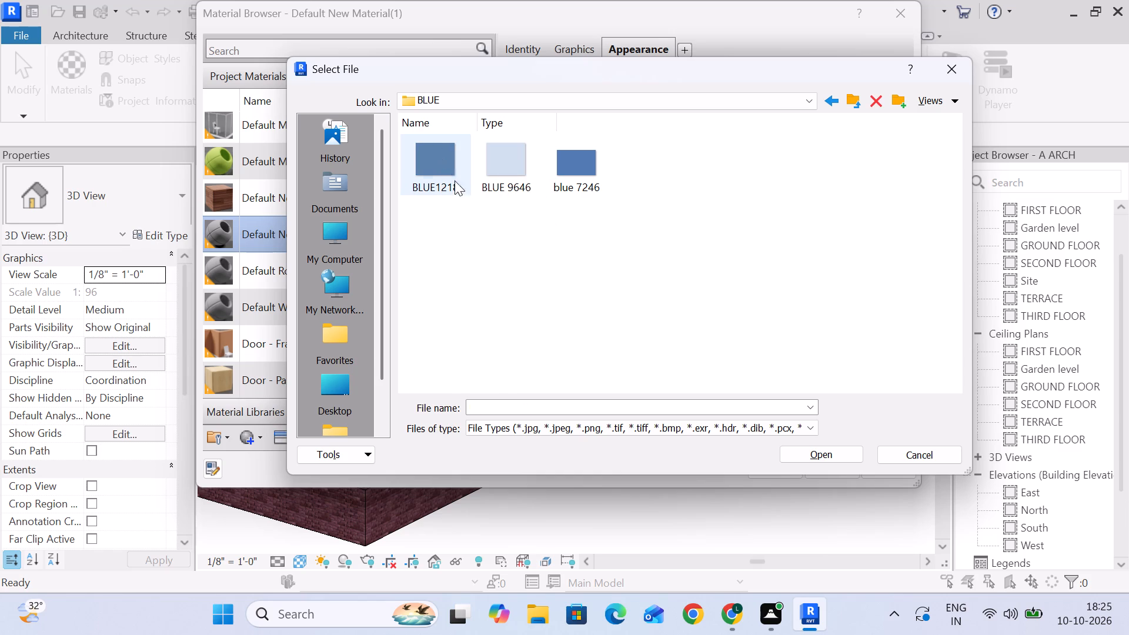
{"action": "left_click", "coordinate": [841, 459]}
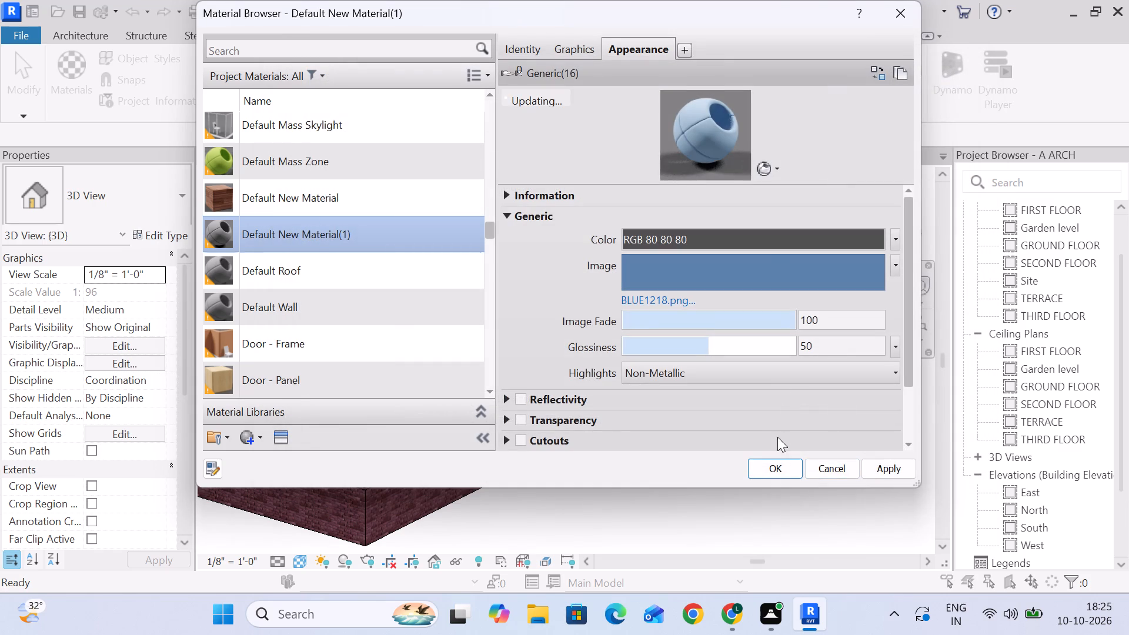
Rename the new material that uses the BLUE1218 image as blue drak.
{"action": "right_click", "coordinate": [340, 239]}
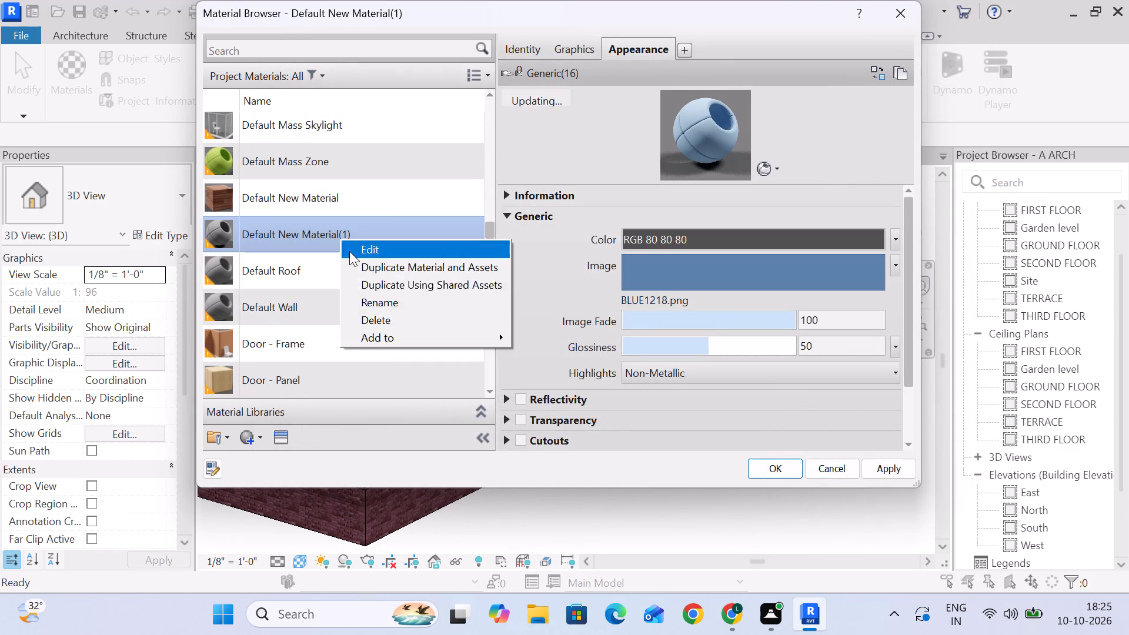
{"action": "left_click", "coordinate": [385, 304]}
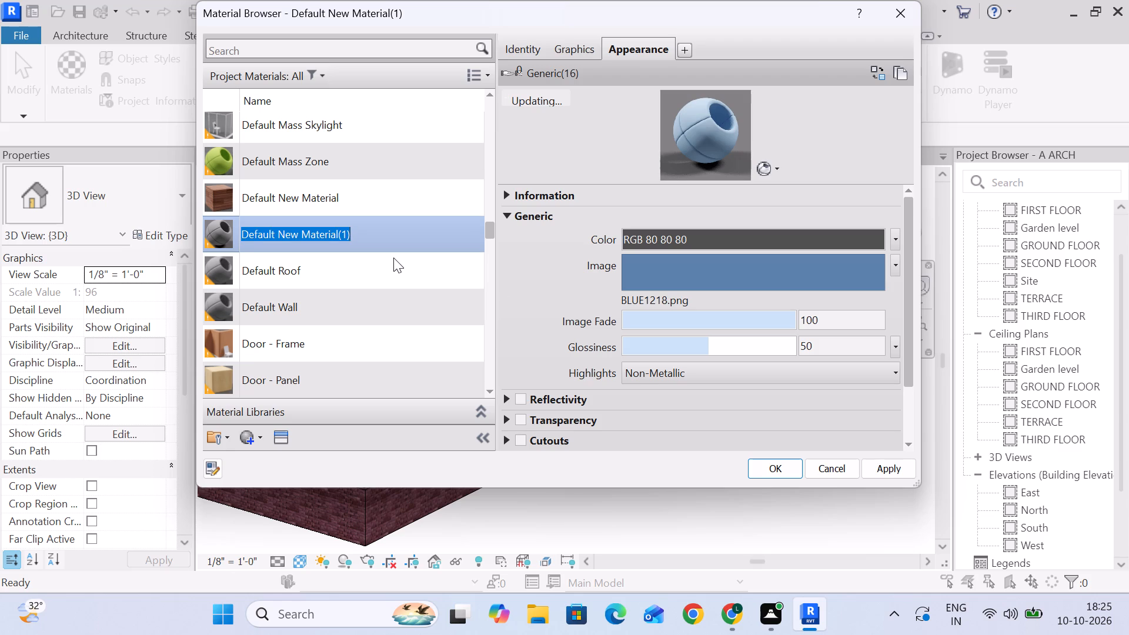
{"action": "type", "text": "blue"}
{"action": "key", "text": "space"}
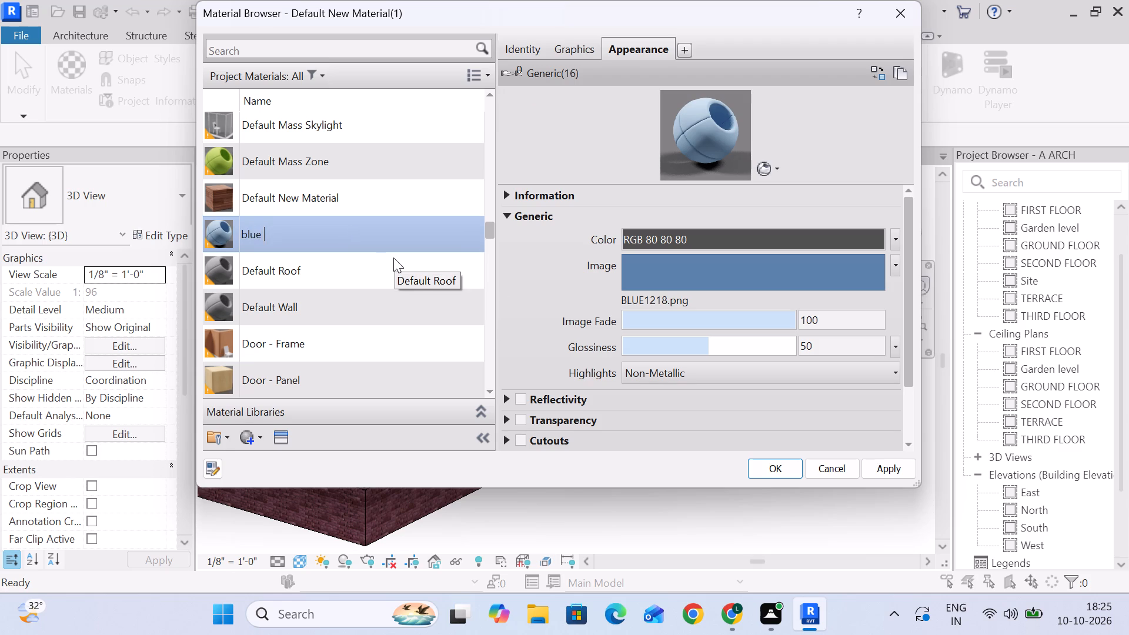
{"action": "type", "text": "drak"}
{"action": "key", "text": "Return"}
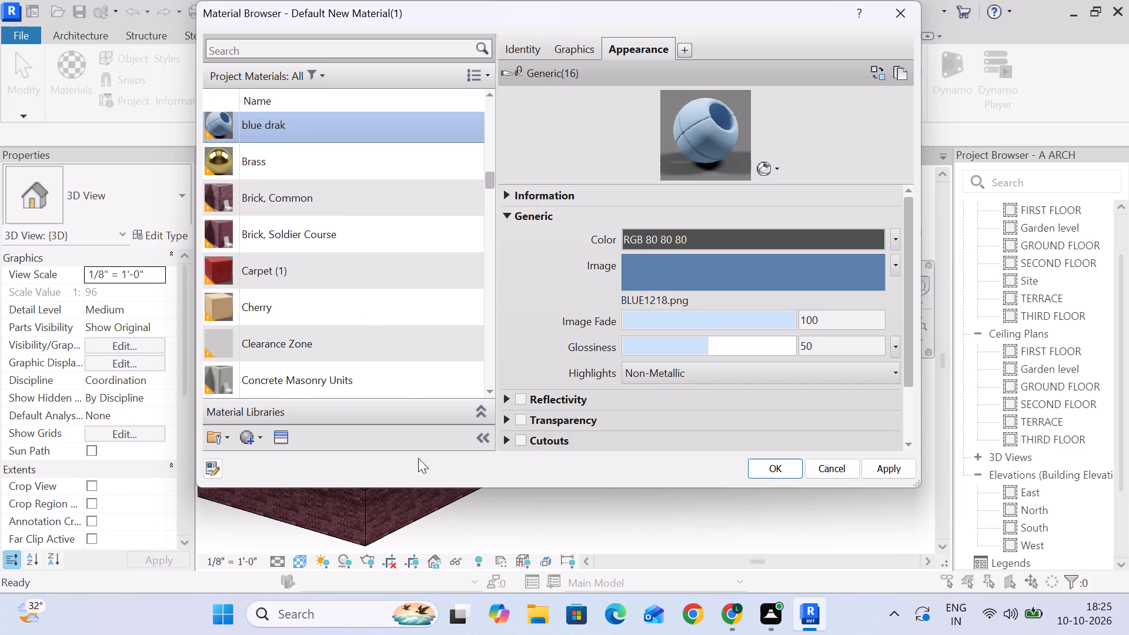
Create another new material and assign the BLUE 9646 image from the BLUE folder as its appearance image.
{"action": "left_click", "coordinate": [261, 436]}
{"action": "left_click", "coordinate": [268, 459]}
{"action": "left_click", "coordinate": [758, 263]}
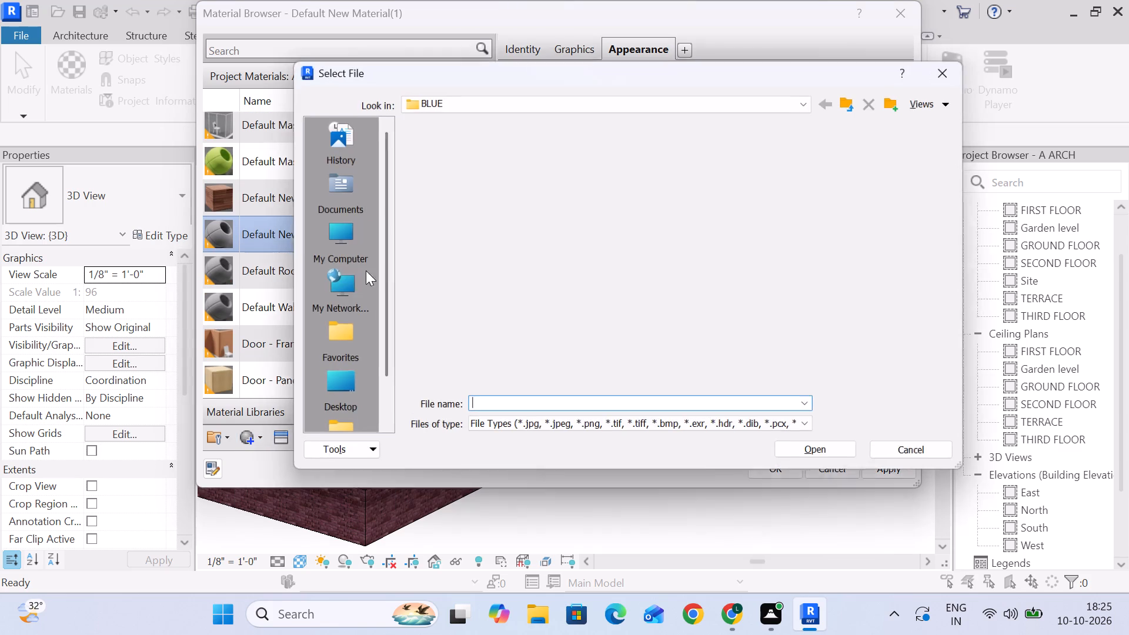
{"action": "left_click", "coordinate": [489, 168]}
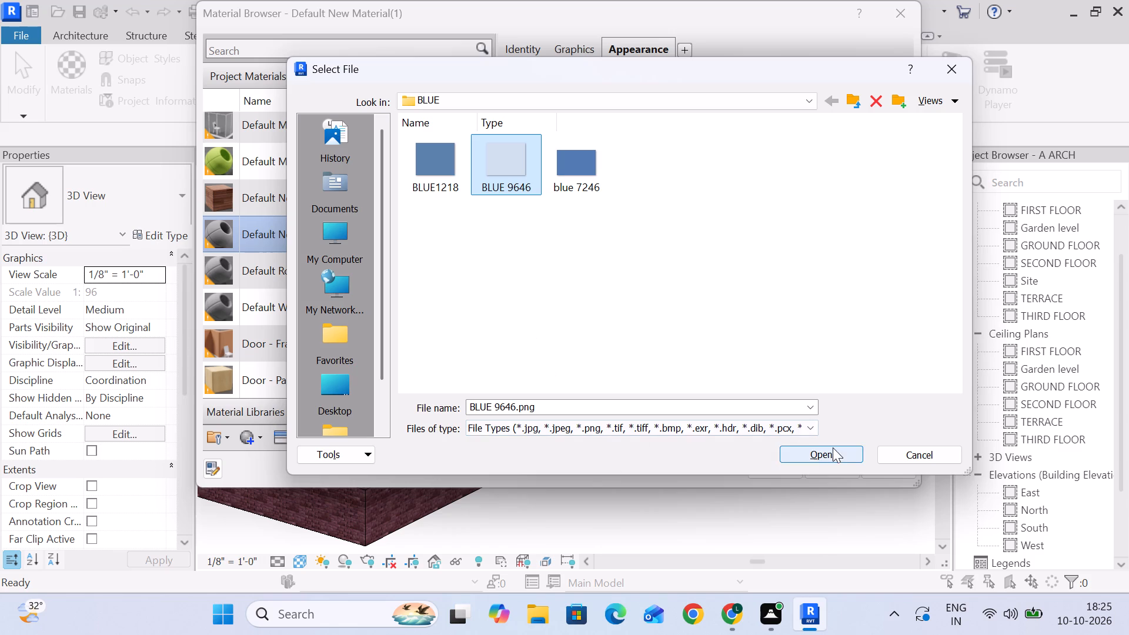
{"action": "left_click", "coordinate": [834, 451]}
Rename the new material that uses the BLUE 9646 image as blue lite.
{"action": "right_click", "coordinate": [352, 226]}
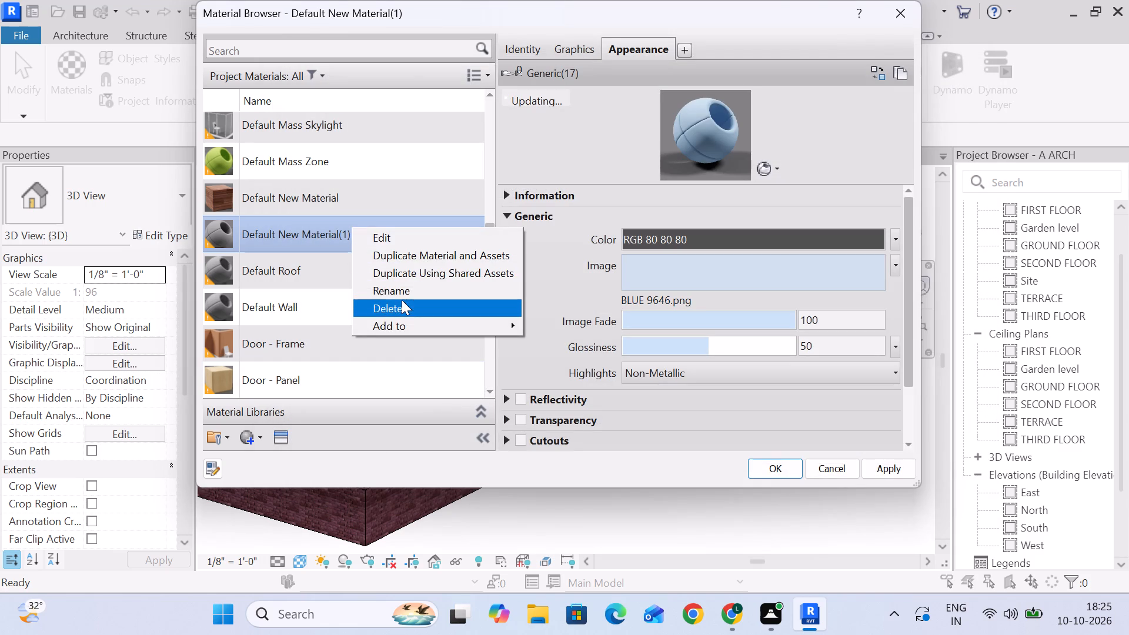
{"action": "left_click", "coordinate": [401, 289]}
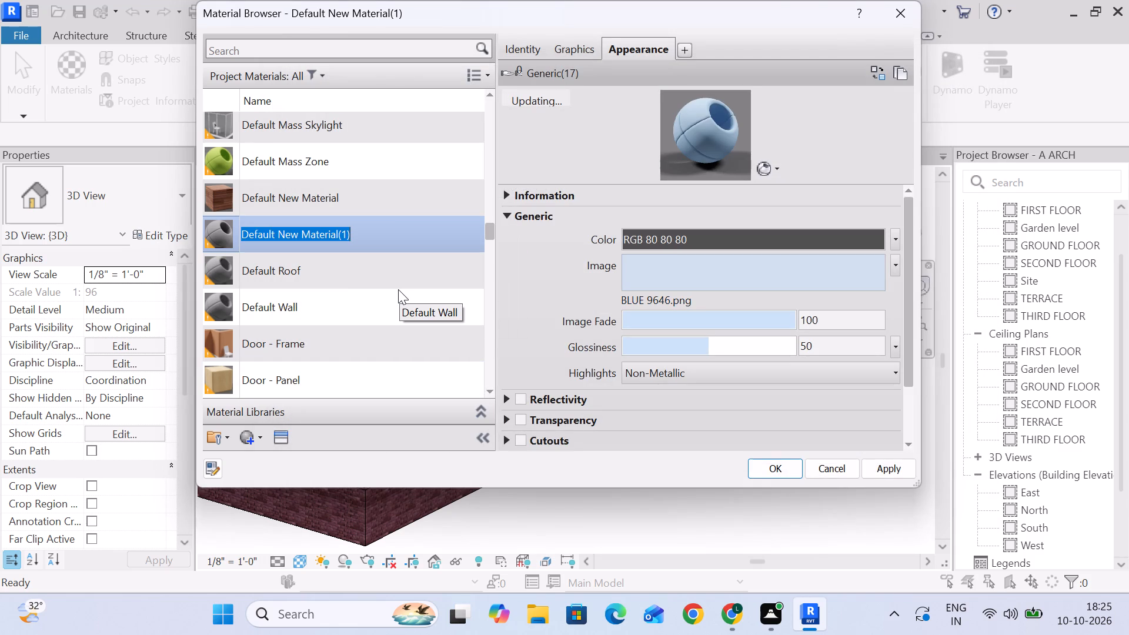
{"action": "type", "text": "blue lite"}
{"action": "key", "text": "Return"}
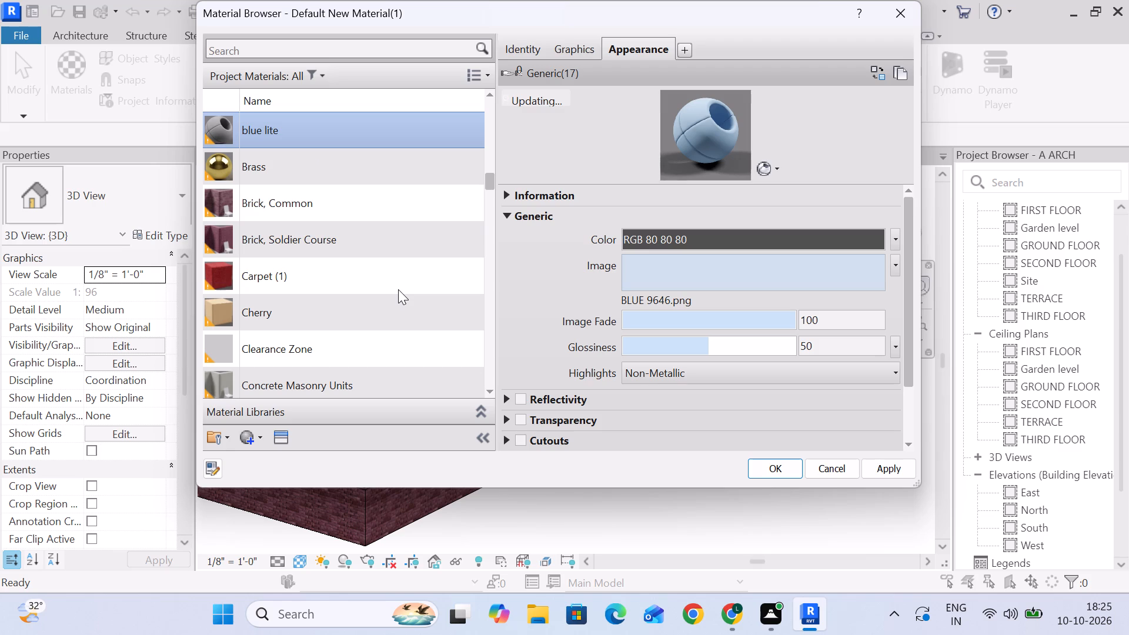
Enable the render appearance for the shading of blue lite and accept the material changes.
{"action": "left_click", "coordinate": [579, 51]}
{"action": "left_click", "coordinate": [622, 93]}
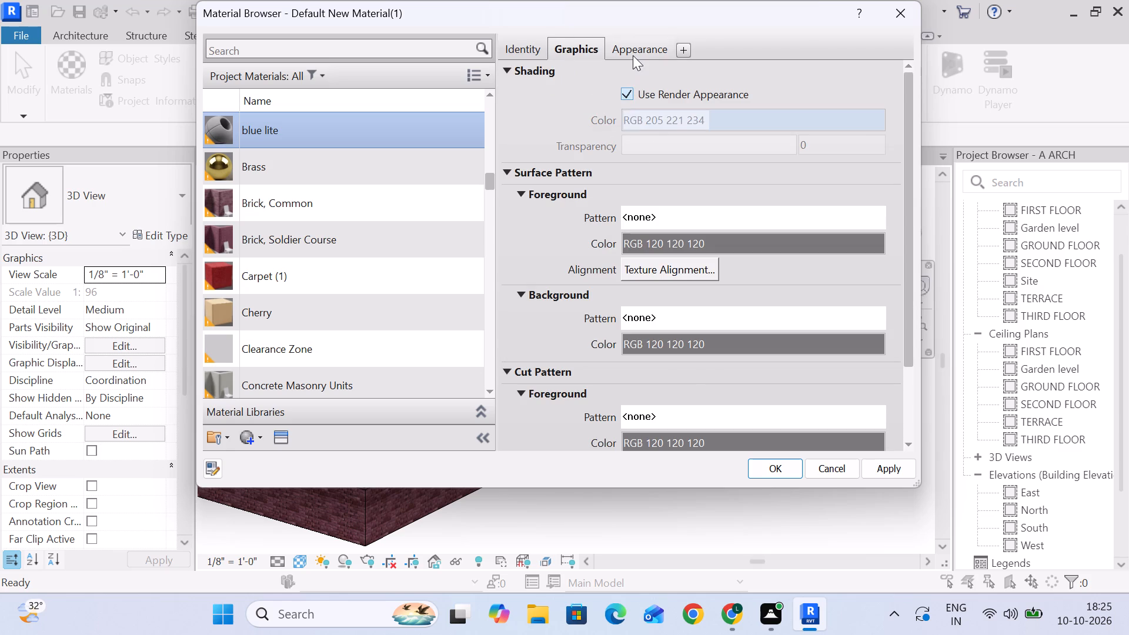
{"action": "left_click", "coordinate": [778, 466]}
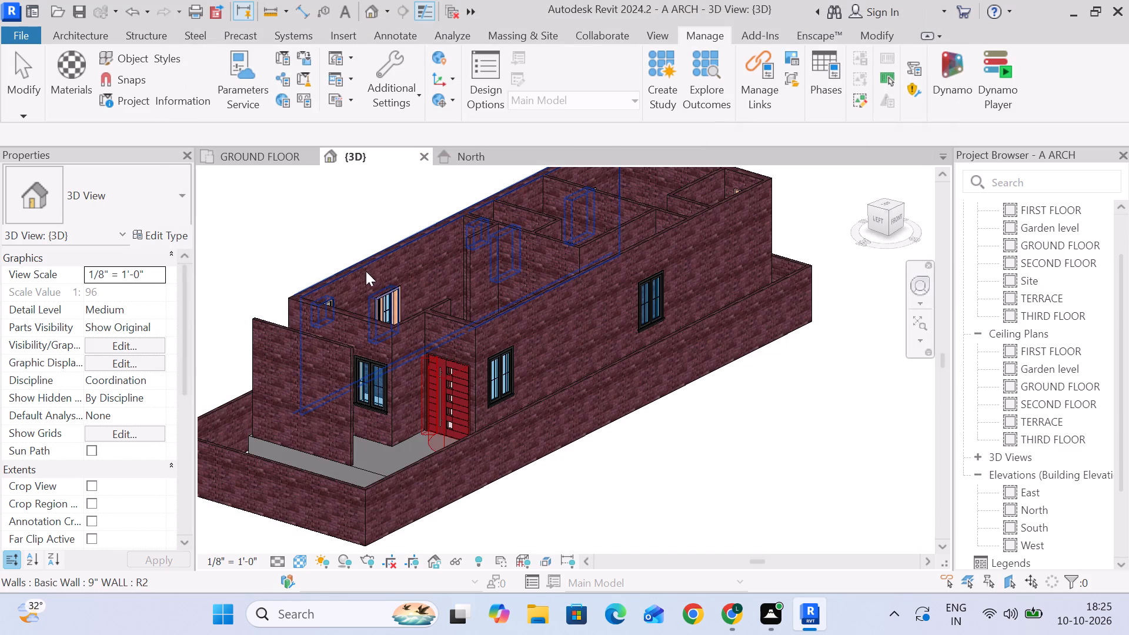
Reopen the project materials and create another new material.
{"action": "scroll", "coordinate": [724, 409], "scroll_direction": "down", "scroll_amount": 1}
{"action": "middle_click_drag", "start_coordinate": [714, 409], "coordinate": [637, 422]}
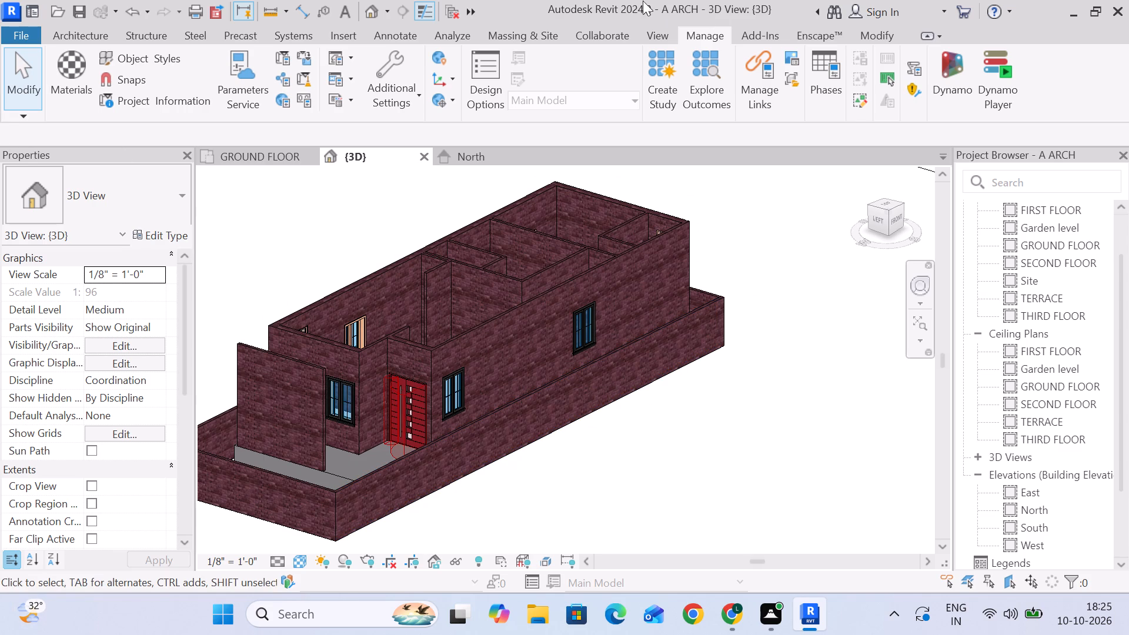
{"action": "left_click", "coordinate": [21, 68]}
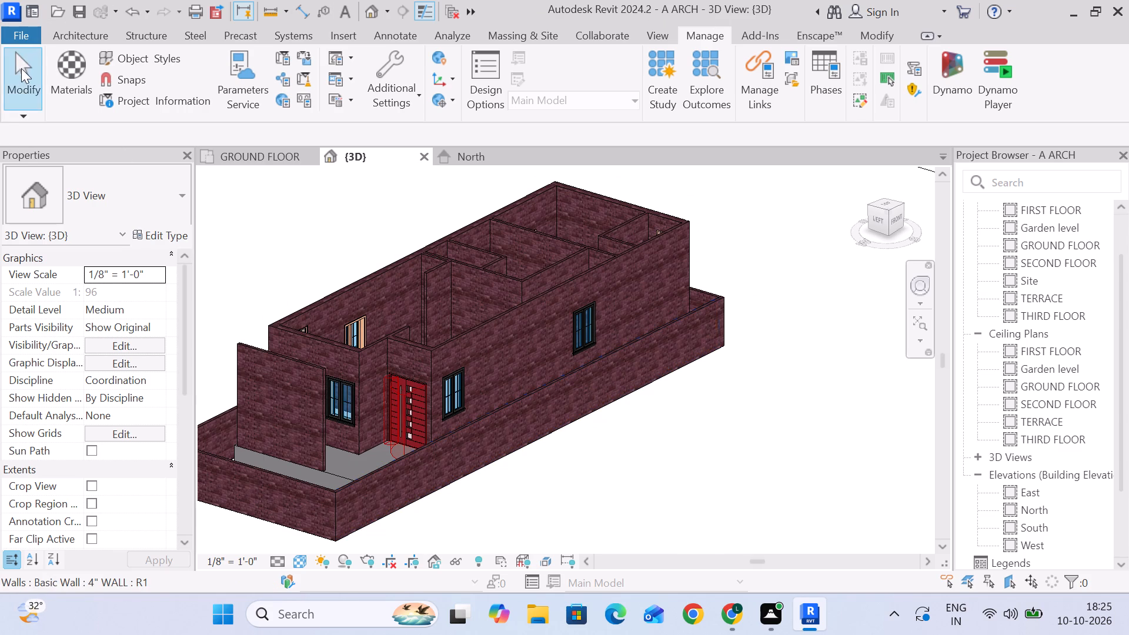
{"action": "left_click", "coordinate": [45, 78]}
{"action": "left_click", "coordinate": [55, 88]}
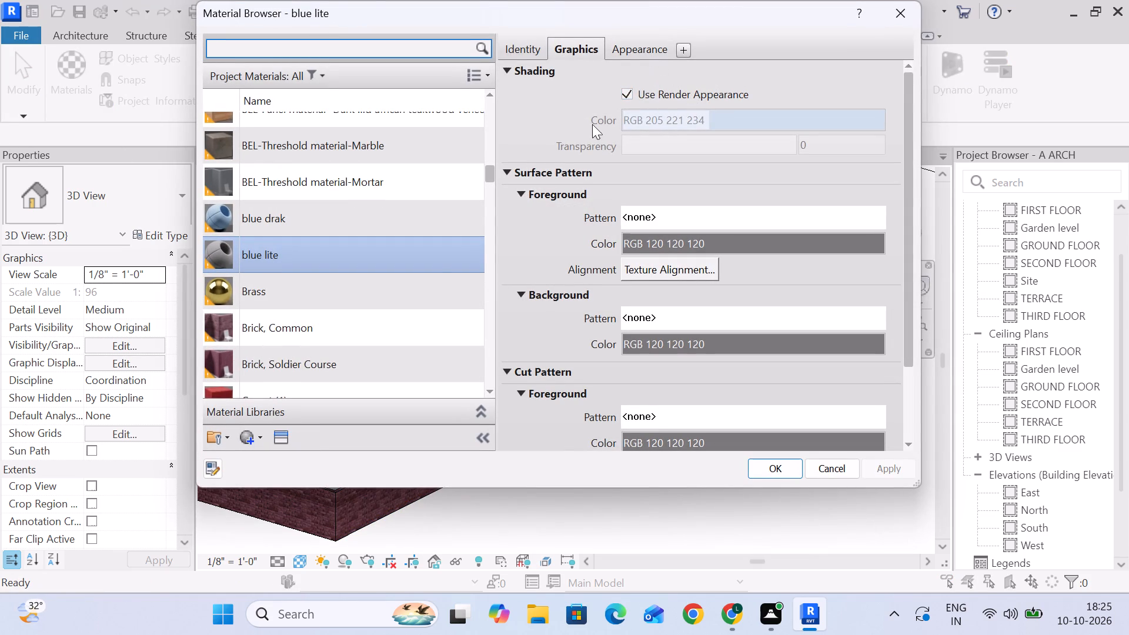
{"action": "left_click", "coordinate": [257, 439]}
{"action": "left_click", "coordinate": [269, 454]}
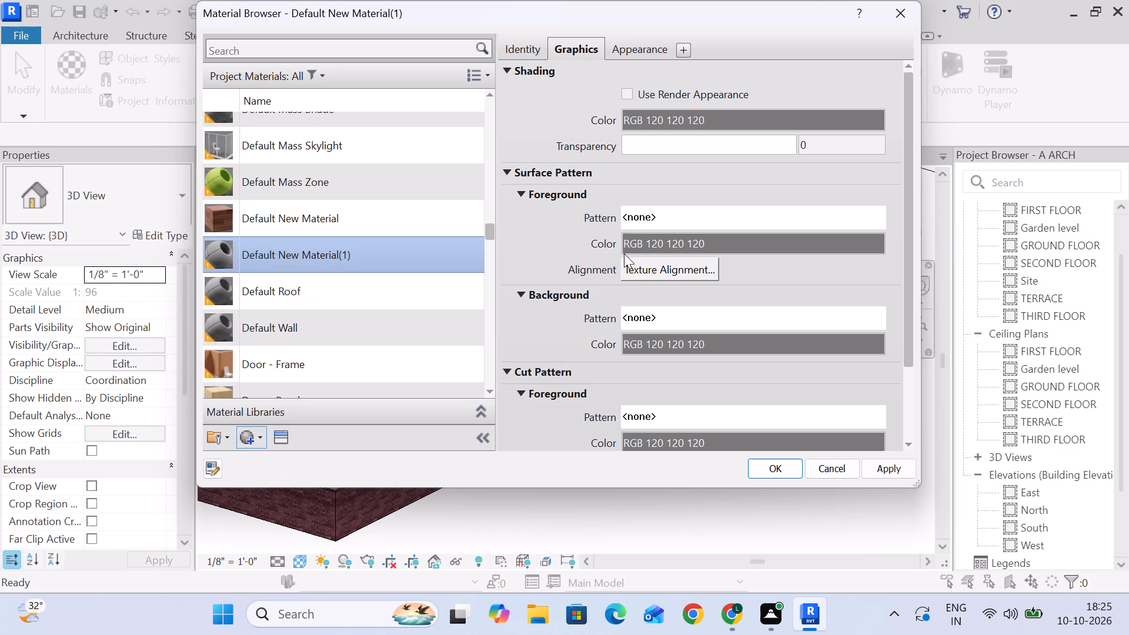
Set the new material's appearance color to white, RGB 255 255 255.
{"action": "left_click", "coordinate": [638, 48]}
{"action": "left_click", "coordinate": [680, 269]}
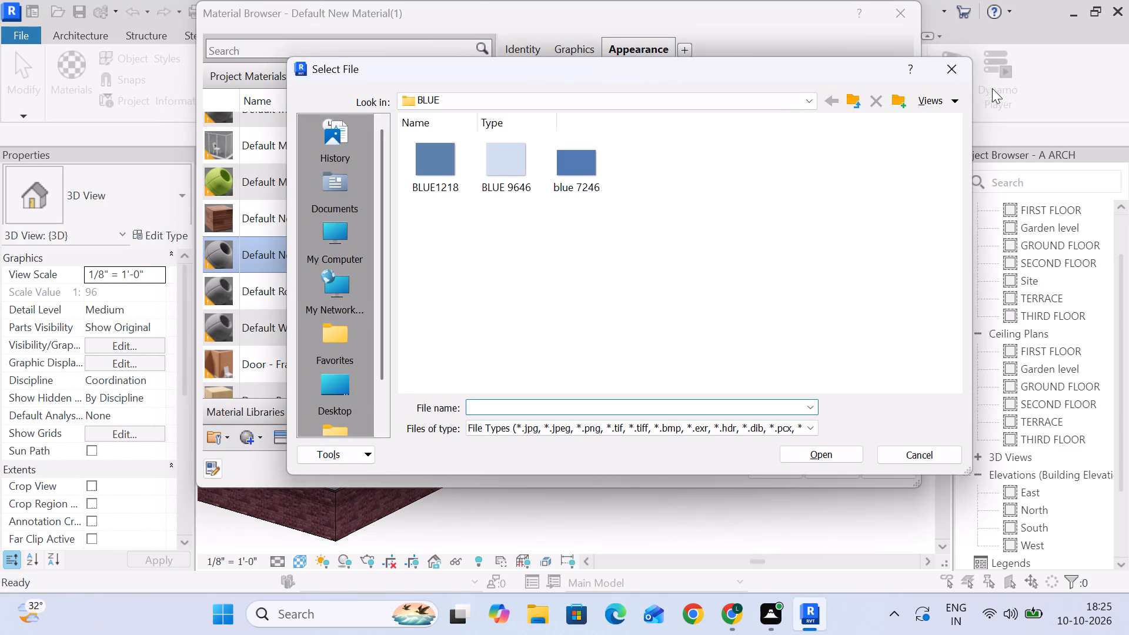
{"action": "left_click_drag", "start_coordinate": [957, 67], "coordinate": [957, 76]}
{"action": "left_click", "coordinate": [880, 238]}
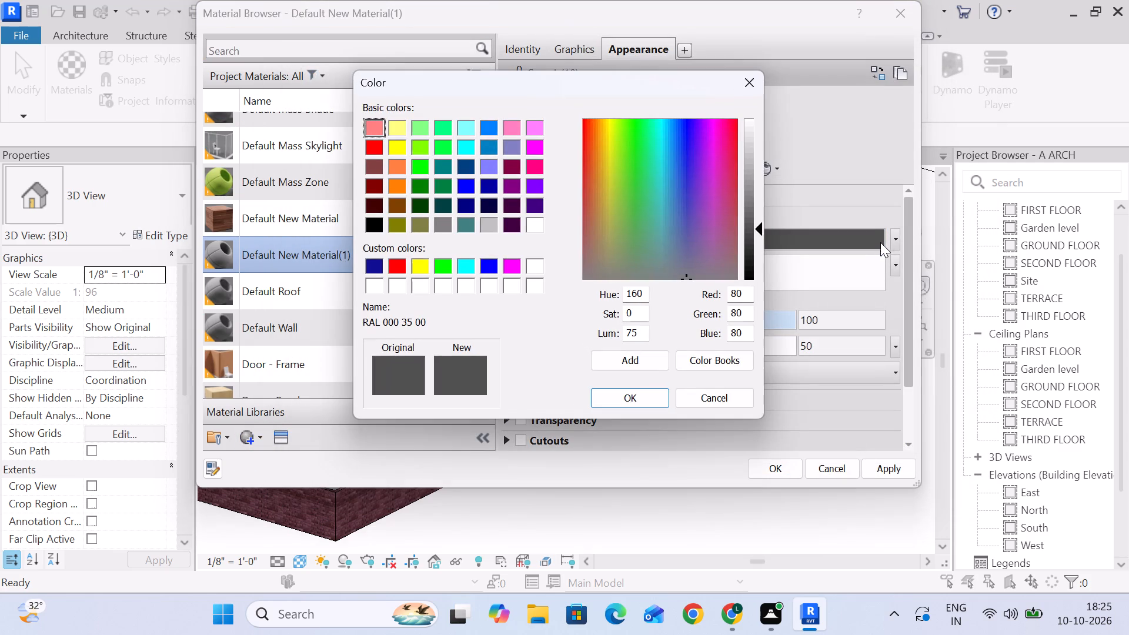
{"action": "left_click", "coordinate": [536, 264]}
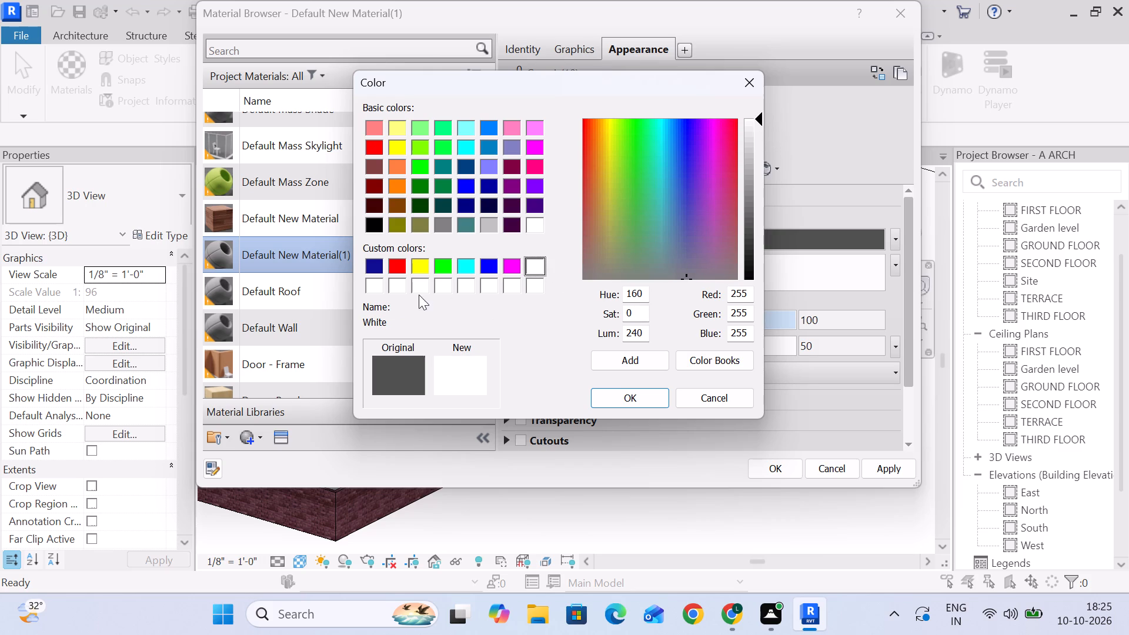
{"action": "left_click", "coordinate": [419, 389]}
{"action": "left_click", "coordinate": [492, 264]}
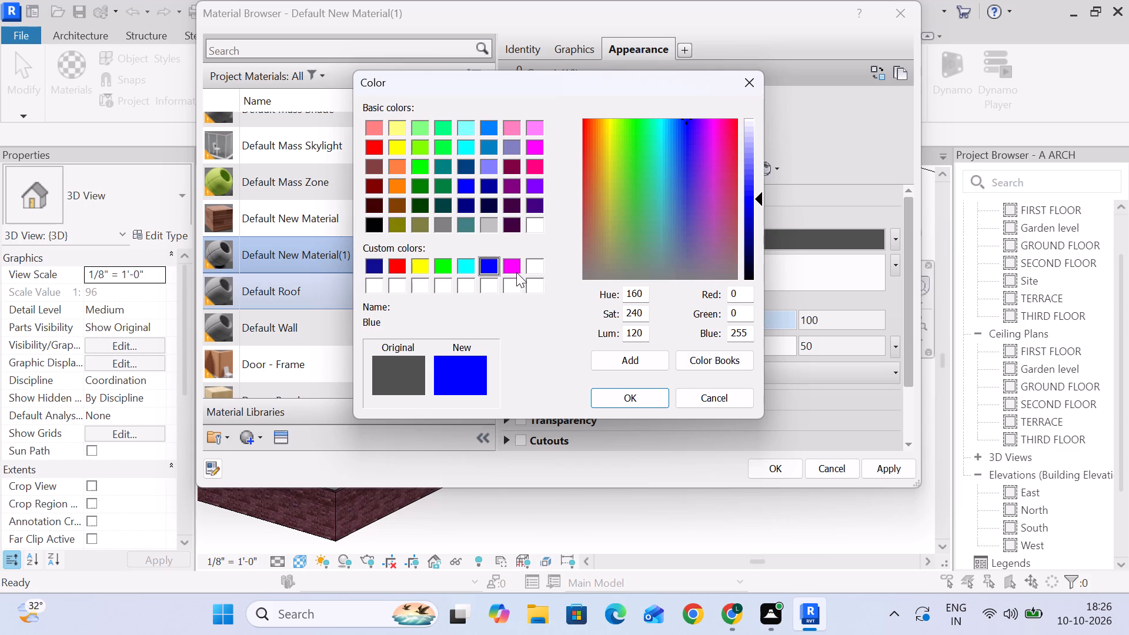
{"action": "left_click", "coordinate": [530, 272]}
{"action": "left_click", "coordinate": [373, 286]}
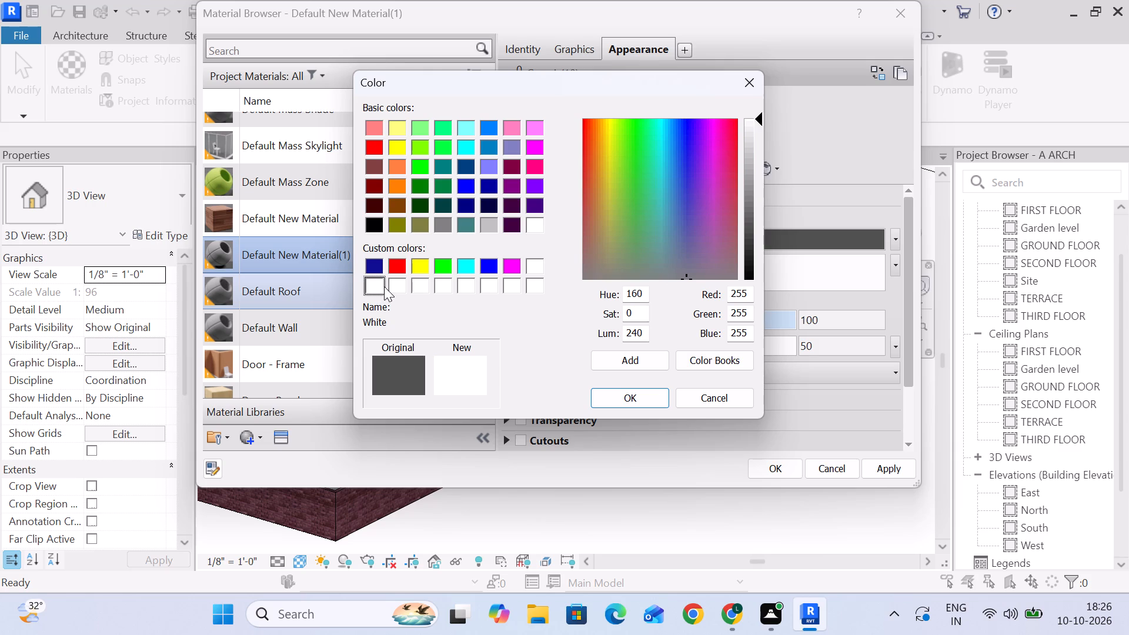
{"action": "left_click", "coordinate": [539, 262]}
{"action": "left_click", "coordinate": [624, 401]}
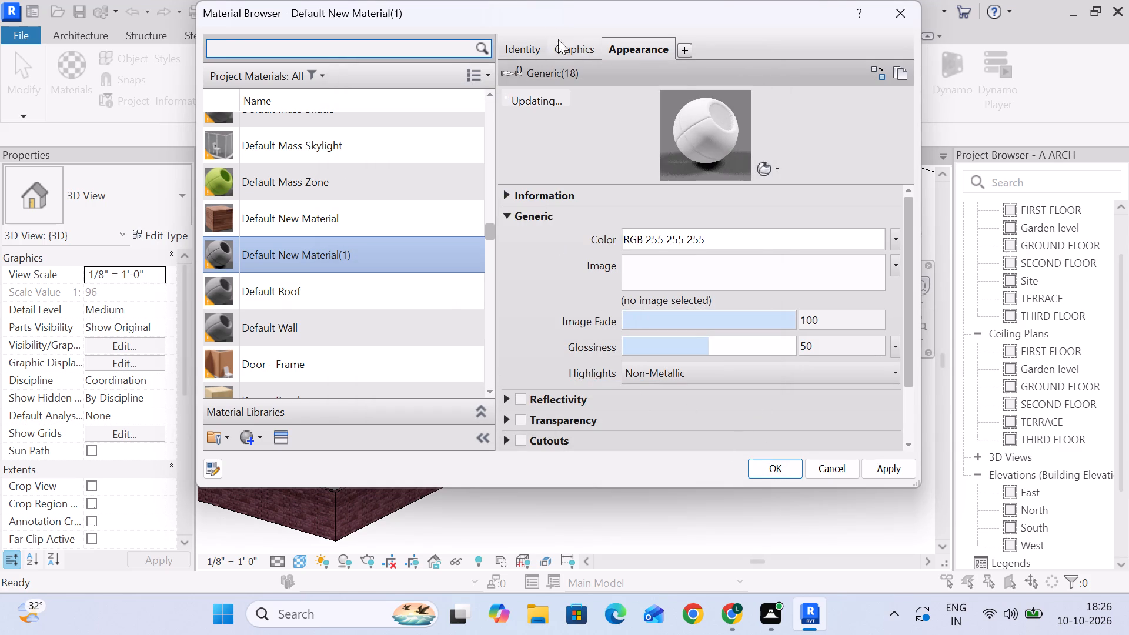
Enable the render appearance for the white material's shading and accept the material changes.
{"action": "left_click", "coordinate": [574, 49]}
{"action": "left_click", "coordinate": [628, 93]}
{"action": "left_click", "coordinate": [632, 50]}
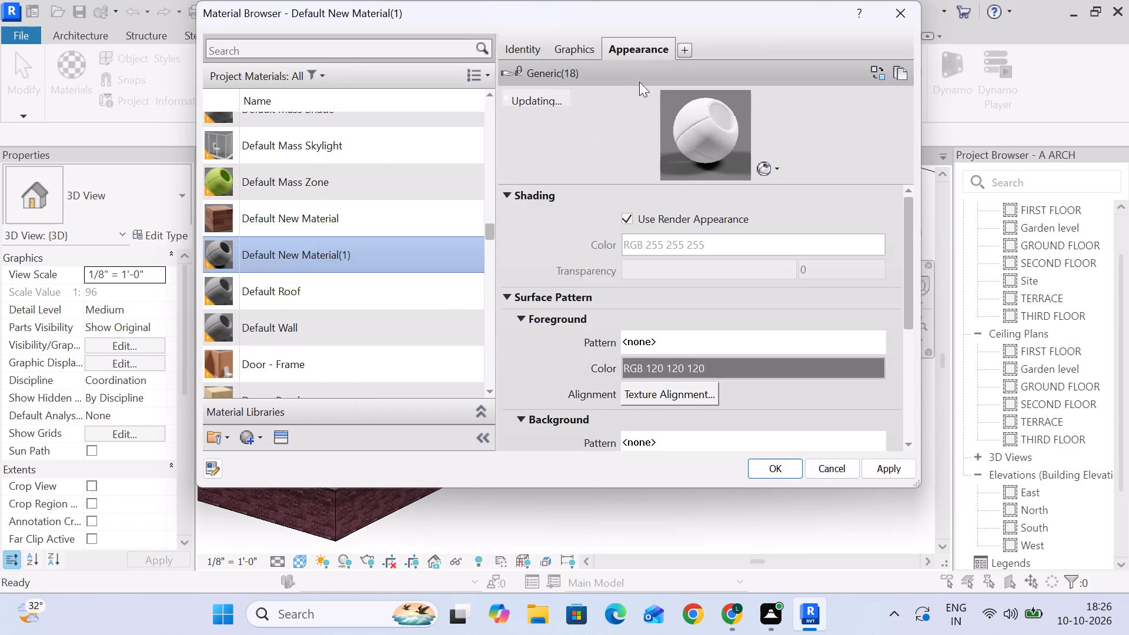
{"action": "left_click", "coordinate": [879, 470]}
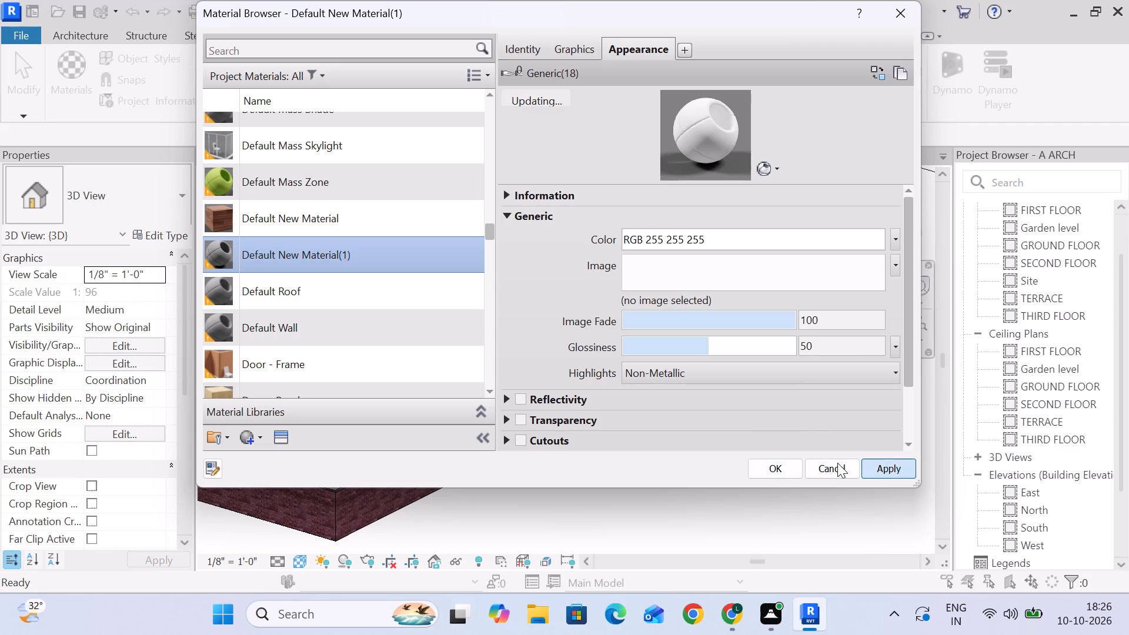
{"action": "left_click", "coordinate": [771, 467]}
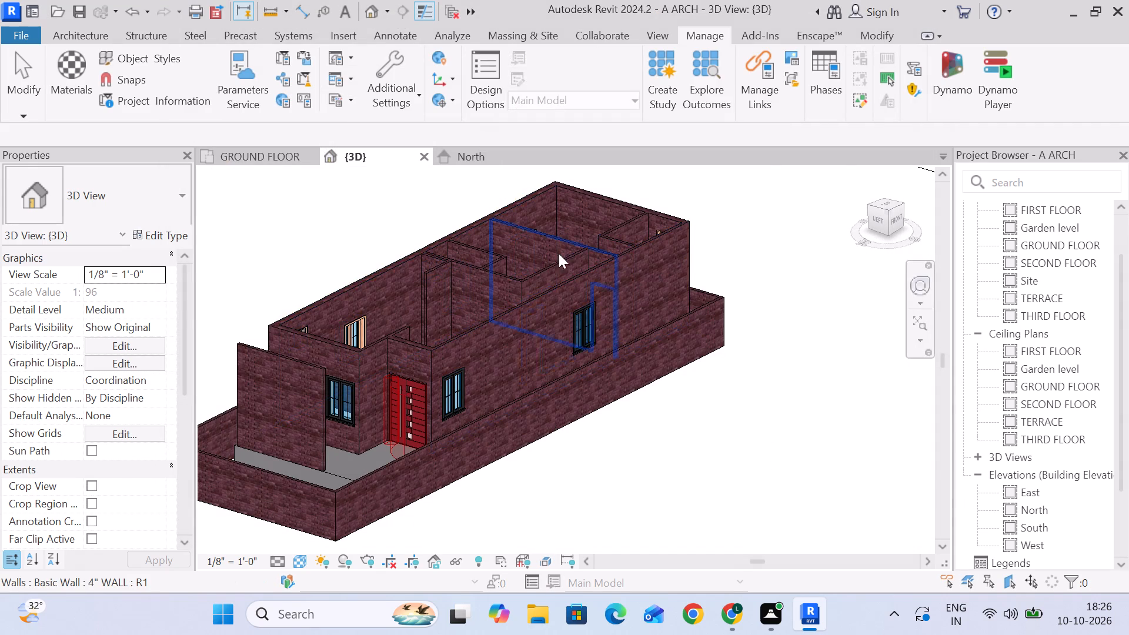
Examine the ground floor's walls, windows and rooms from several angles in the 3D view.
{"action": "scroll", "coordinate": [617, 253], "scroll_direction": "down", "scroll_amount": 3}
{"action": "middle_click_drag", "start_coordinate": [654, 250], "coordinate": [633, 340]}
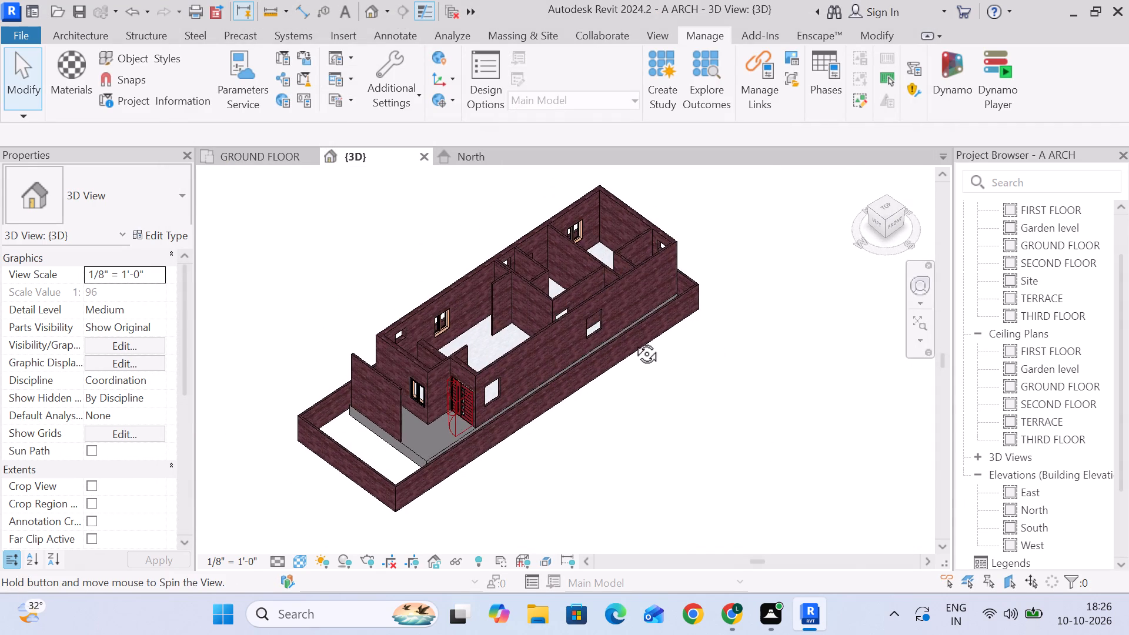
{"action": "middle_click_drag", "start_coordinate": [633, 340], "coordinate": [604, 336]}
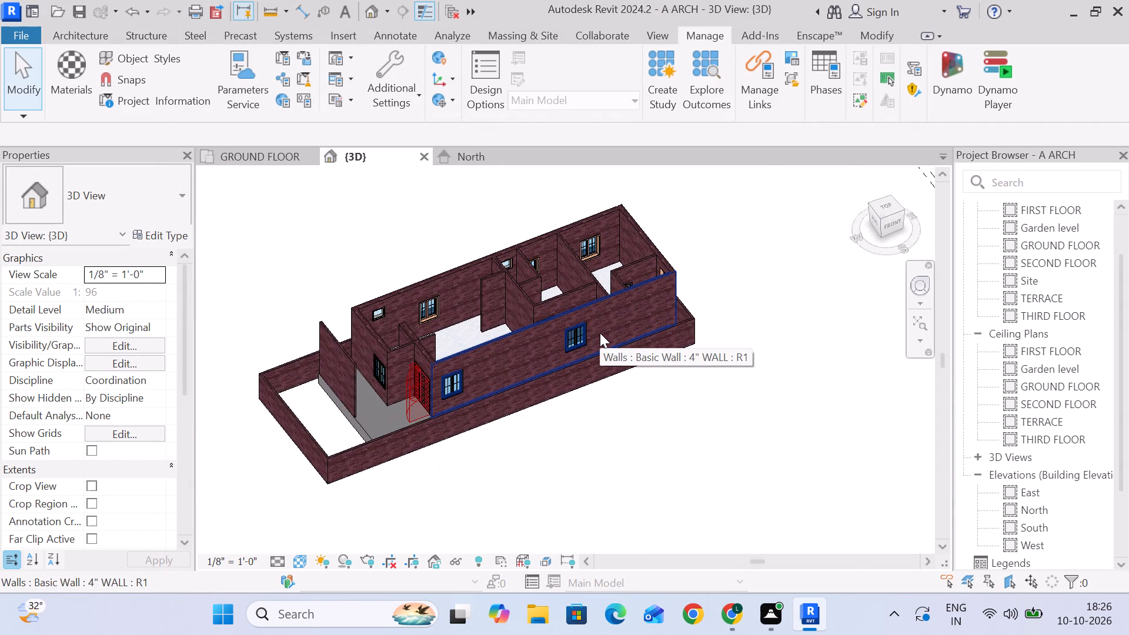
{"action": "scroll", "coordinate": [445, 279], "scroll_direction": "up", "scroll_amount": 6}
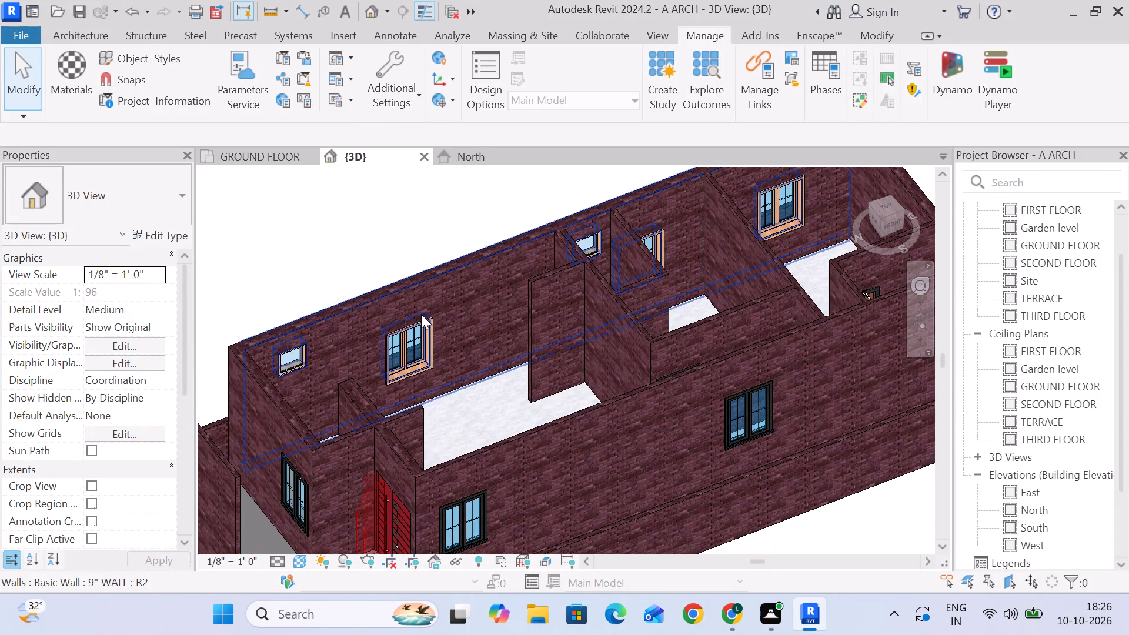
{"action": "scroll", "coordinate": [422, 314], "scroll_direction": "down", "scroll_amount": 3}
{"action": "middle_click_drag", "start_coordinate": [437, 264], "coordinate": [431, 258]}
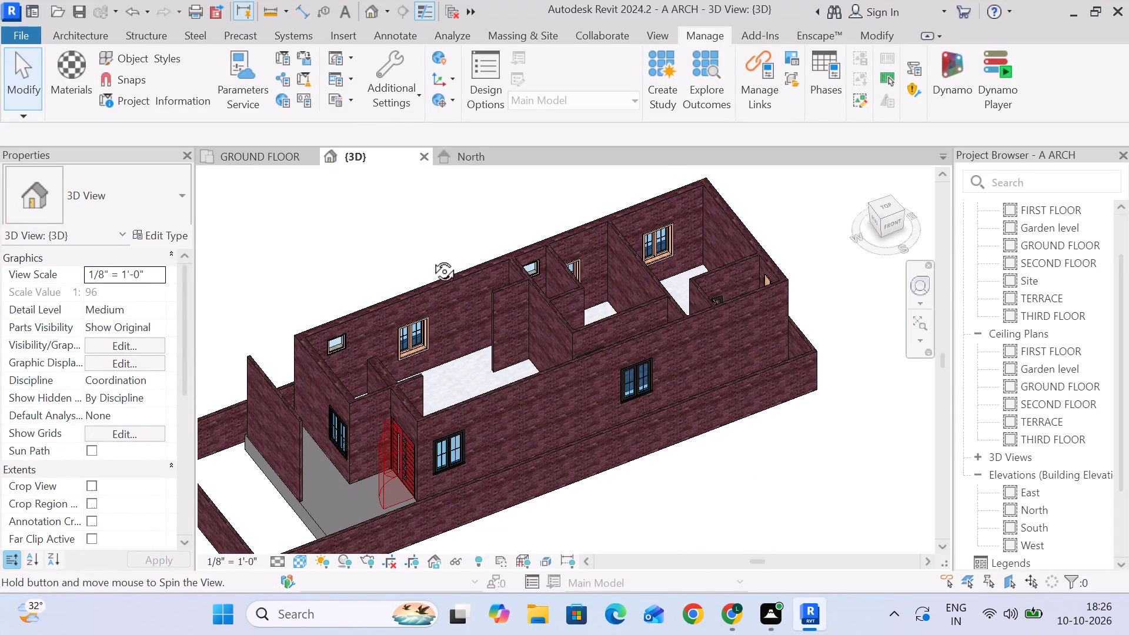
{"action": "middle_click_drag", "start_coordinate": [431, 258], "coordinate": [330, 280]}
{"action": "scroll", "coordinate": [363, 245], "scroll_direction": "up", "scroll_amount": 3}
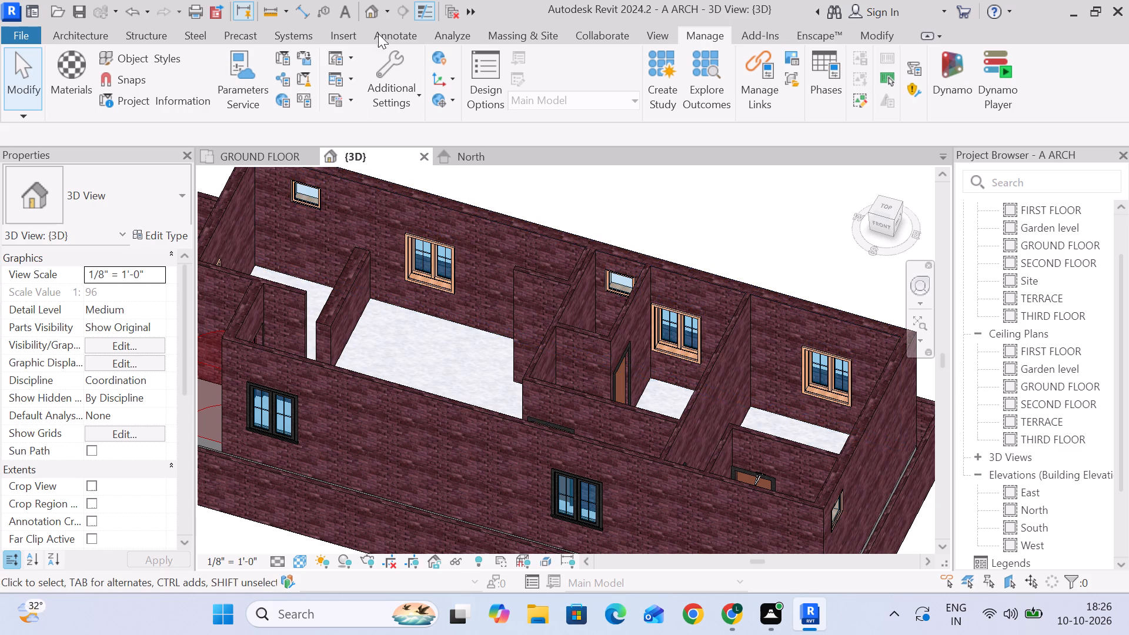
In the ground floor plan, split the 9" north exterior wall where the thick interior wall near the entrance meets it.
{"action": "left_click", "coordinate": [860, 35]}
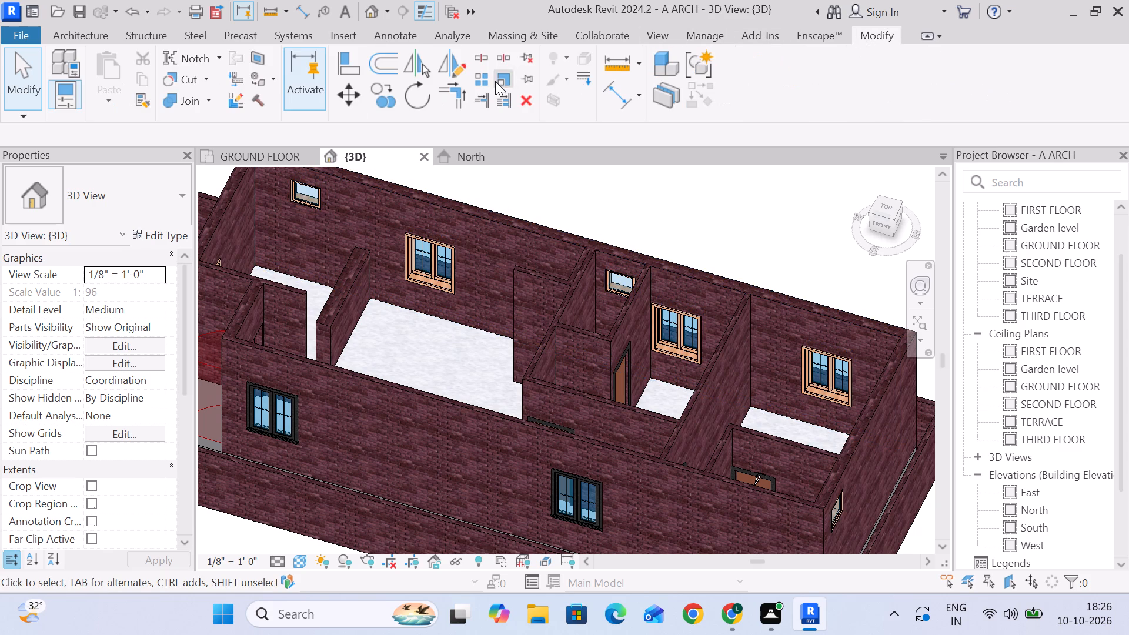
{"action": "left_click", "coordinate": [482, 54]}
{"action": "scroll", "coordinate": [368, 179], "scroll_direction": "up", "scroll_amount": 7}
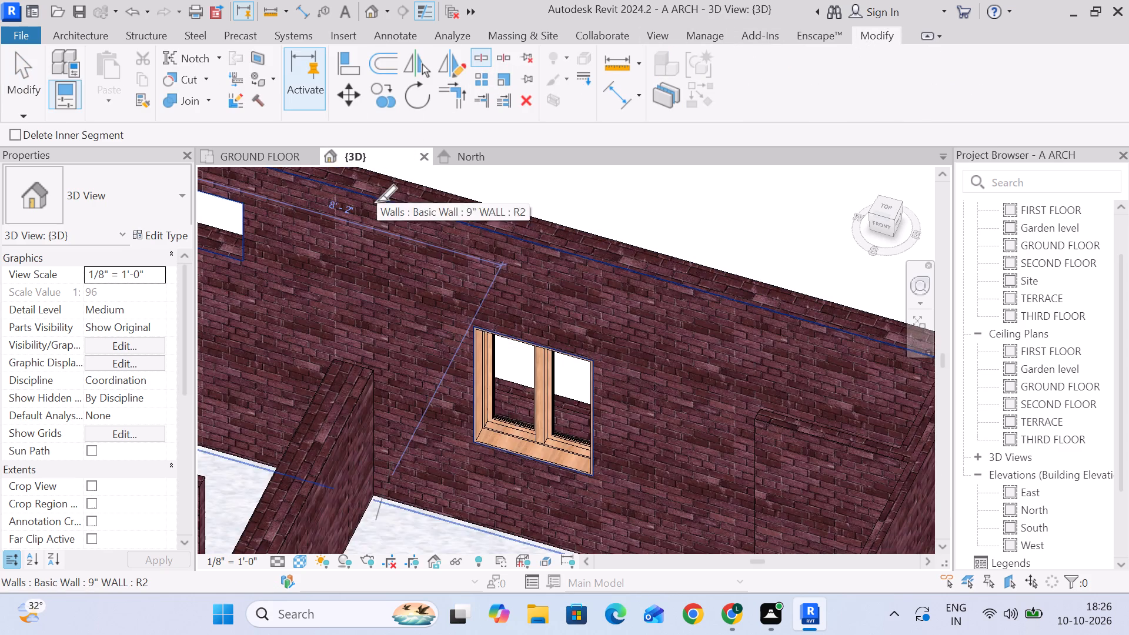
{"action": "scroll", "coordinate": [377, 201], "scroll_direction": "up", "scroll_amount": 4}
{"action": "left_click", "coordinate": [242, 161]}
{"action": "scroll", "coordinate": [339, 240], "scroll_direction": "up", "scroll_amount": 4}
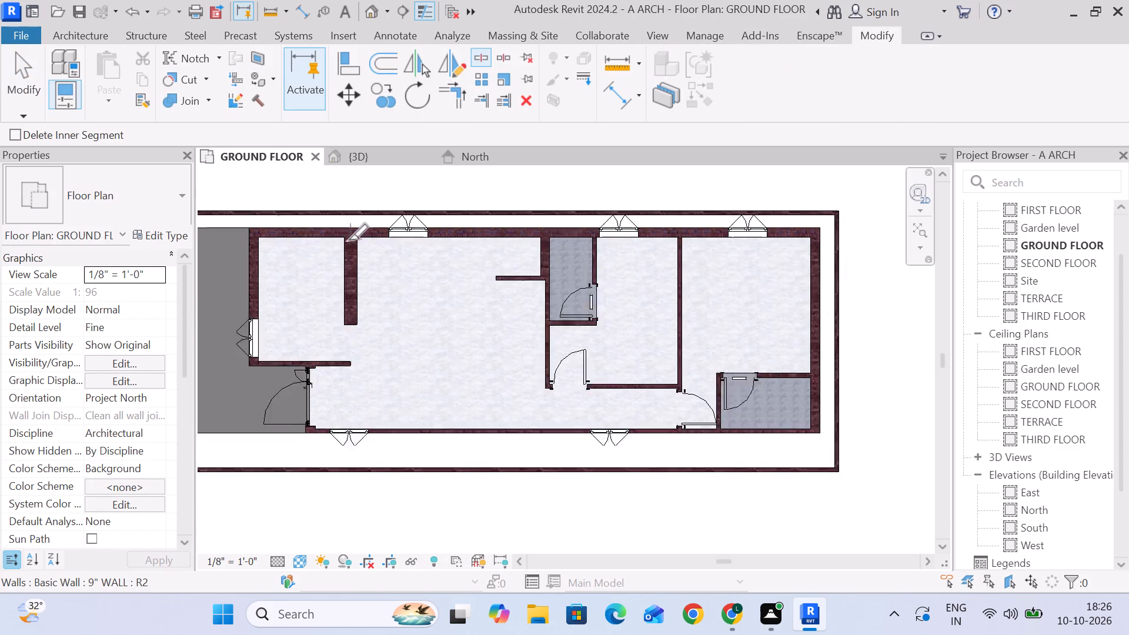
{"action": "scroll", "coordinate": [348, 240], "scroll_direction": "up", "scroll_amount": 6}
{"action": "left_click", "coordinate": [354, 226]}
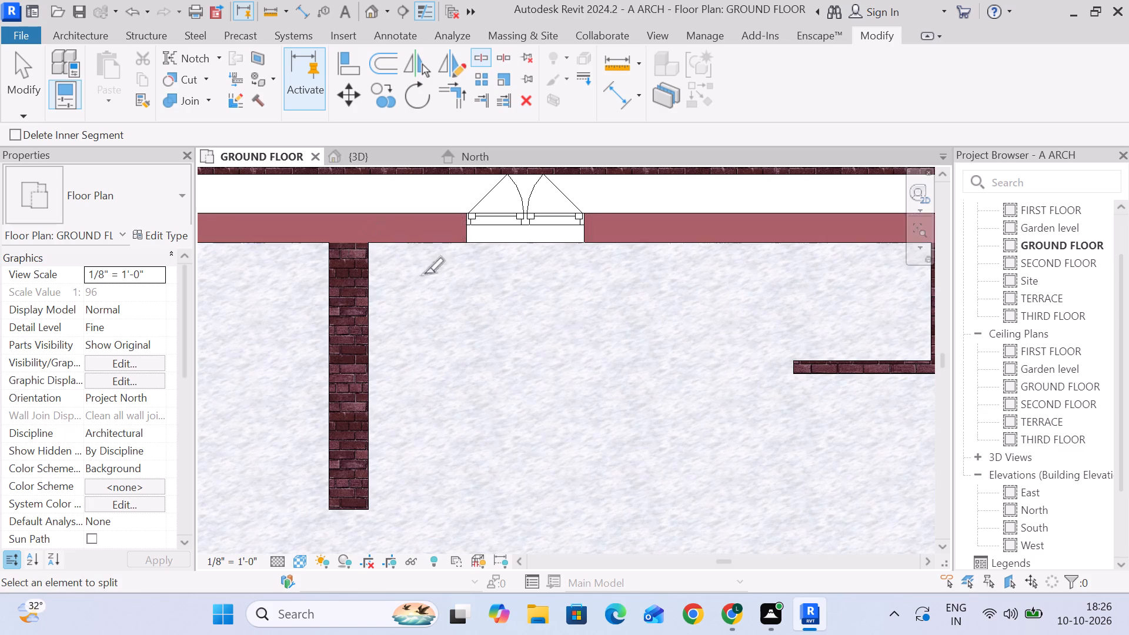
{"action": "scroll", "coordinate": [470, 295], "scroll_direction": "down", "scroll_amount": 9}
{"action": "middle_click_drag", "start_coordinate": [540, 343], "coordinate": [473, 295]}
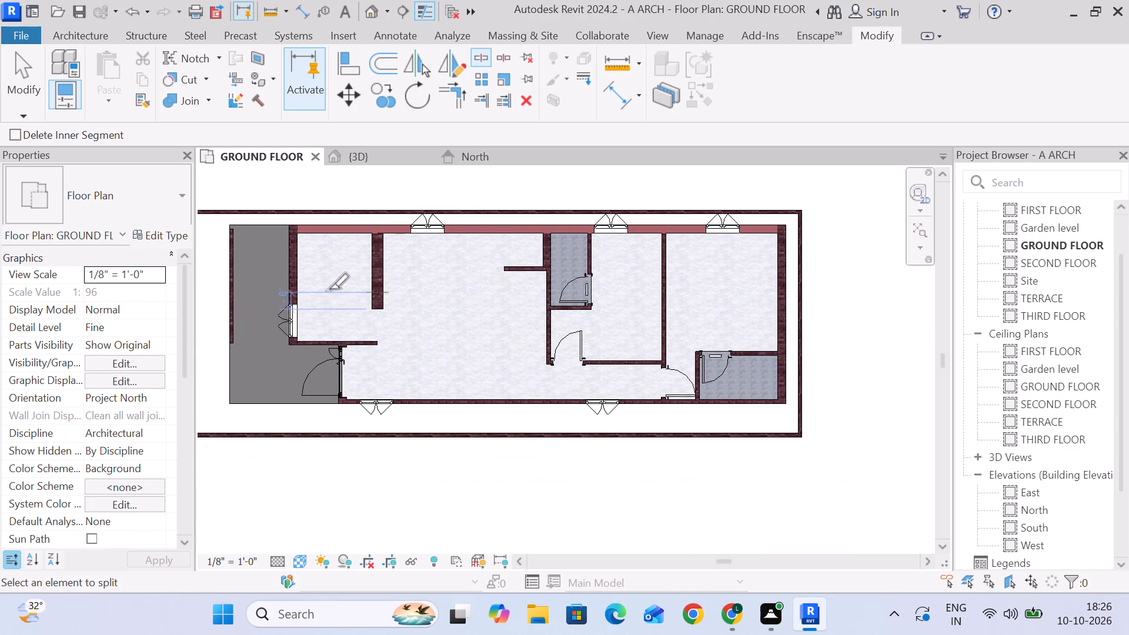
{"action": "left_click", "coordinate": [16, 73]}
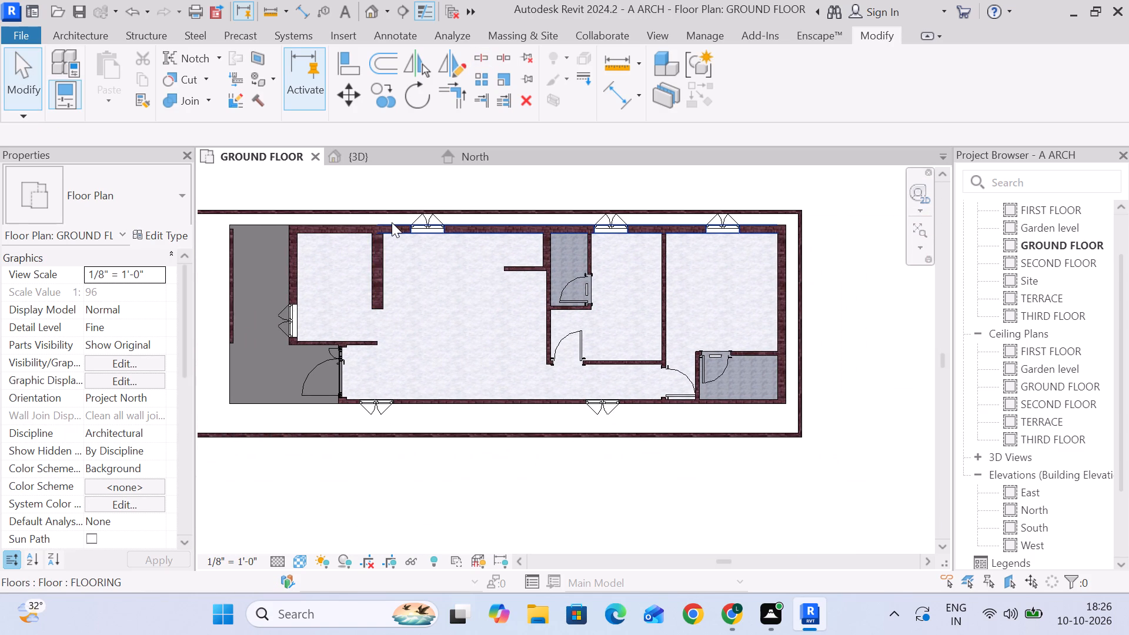
{"action": "left_click", "coordinate": [392, 222]}
{"action": "left_click", "coordinate": [903, 340]}
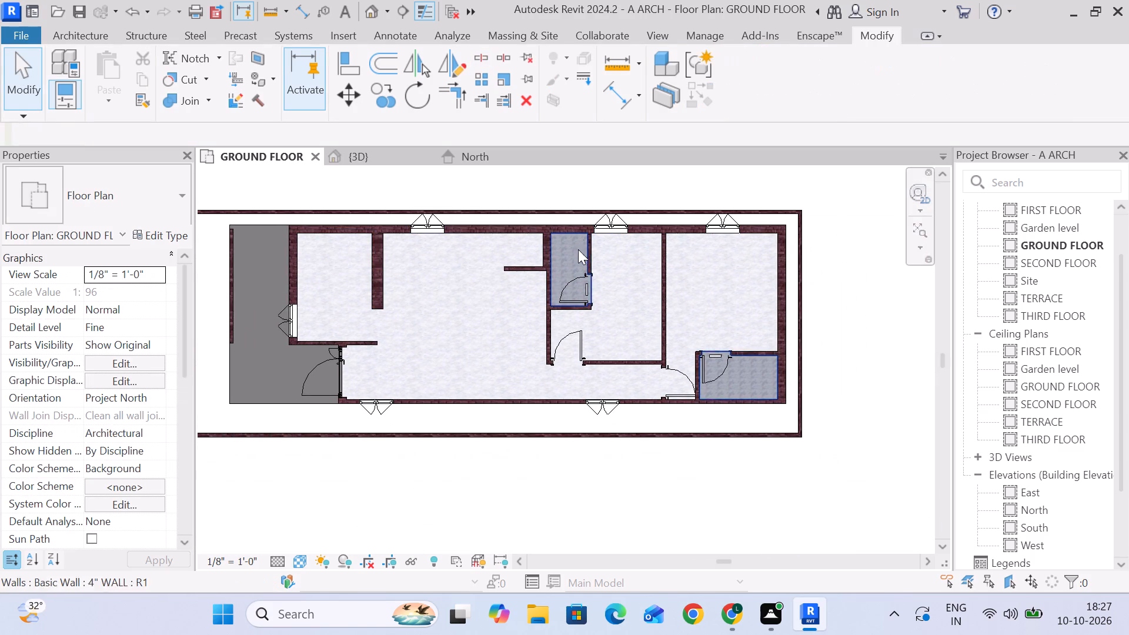
Split the 9" north exterior wall at the first toilet's west wall and at the partition between the two rear rooms.
{"action": "scroll", "coordinate": [553, 228], "scroll_direction": "up", "scroll_amount": 4}
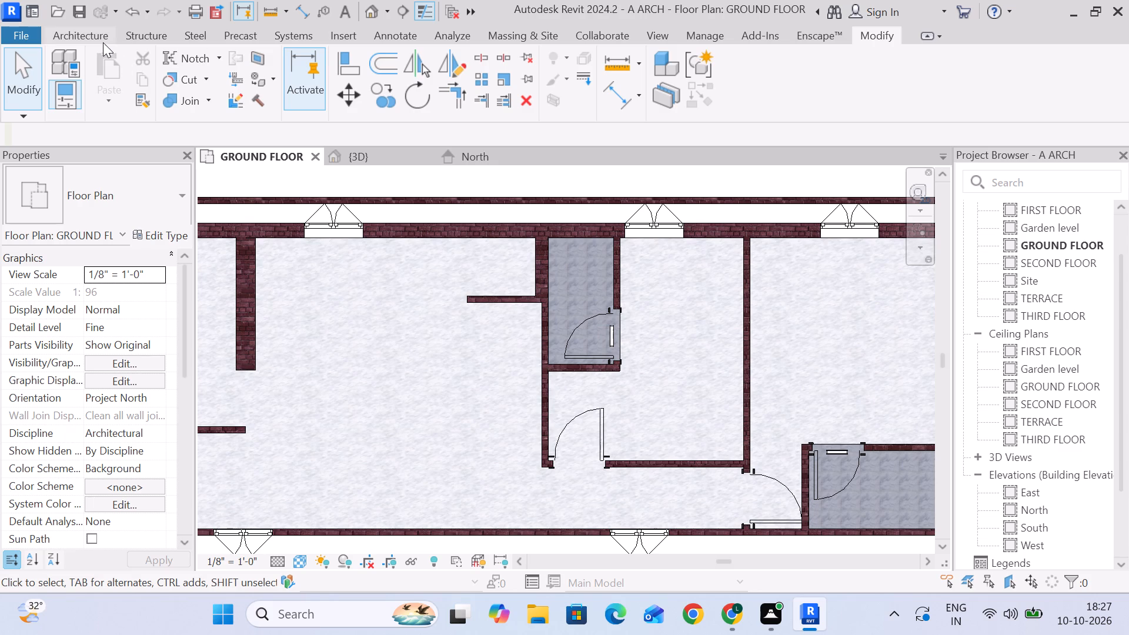
{"action": "left_click", "coordinate": [103, 42]}
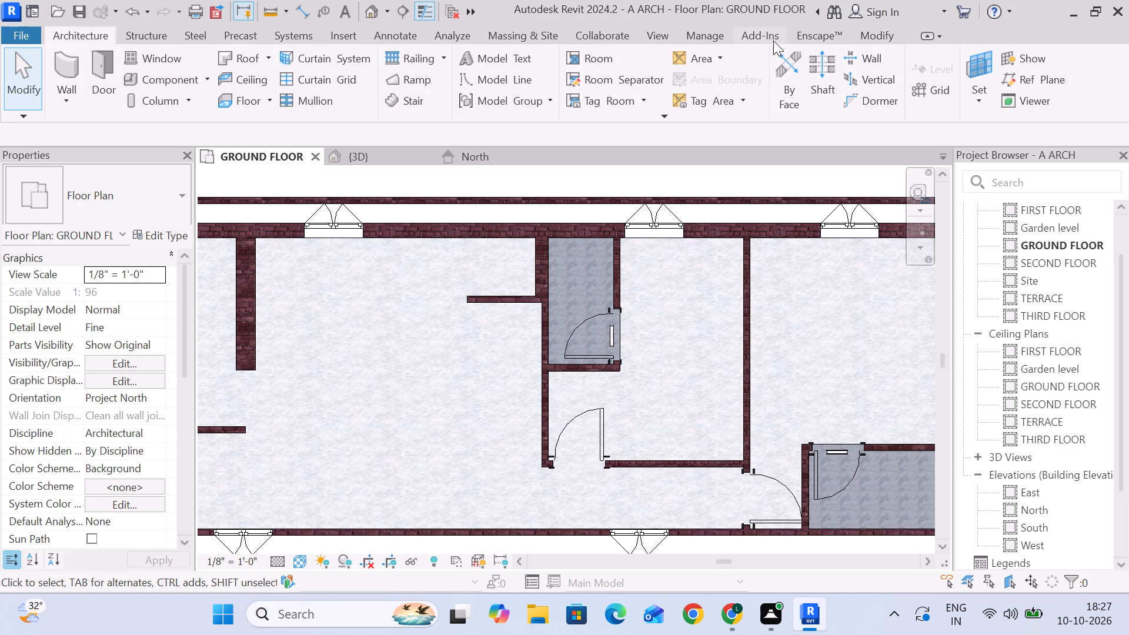
{"action": "left_click", "coordinate": [874, 31]}
{"action": "left_click", "coordinate": [477, 62]}
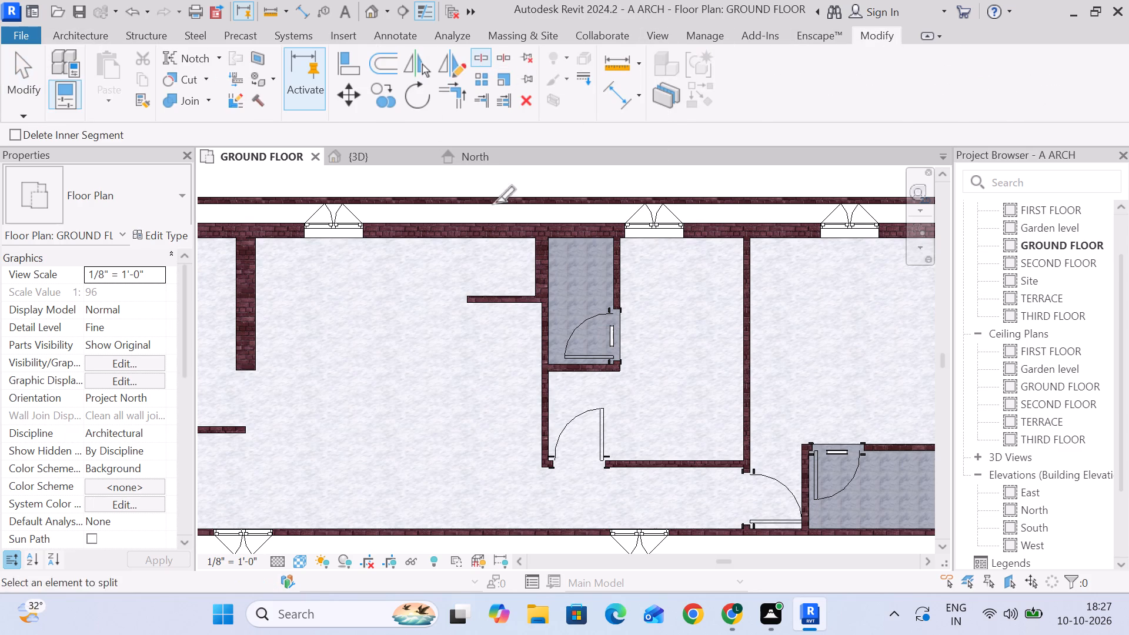
{"action": "scroll", "coordinate": [540, 246], "scroll_direction": "up", "scroll_amount": 4}
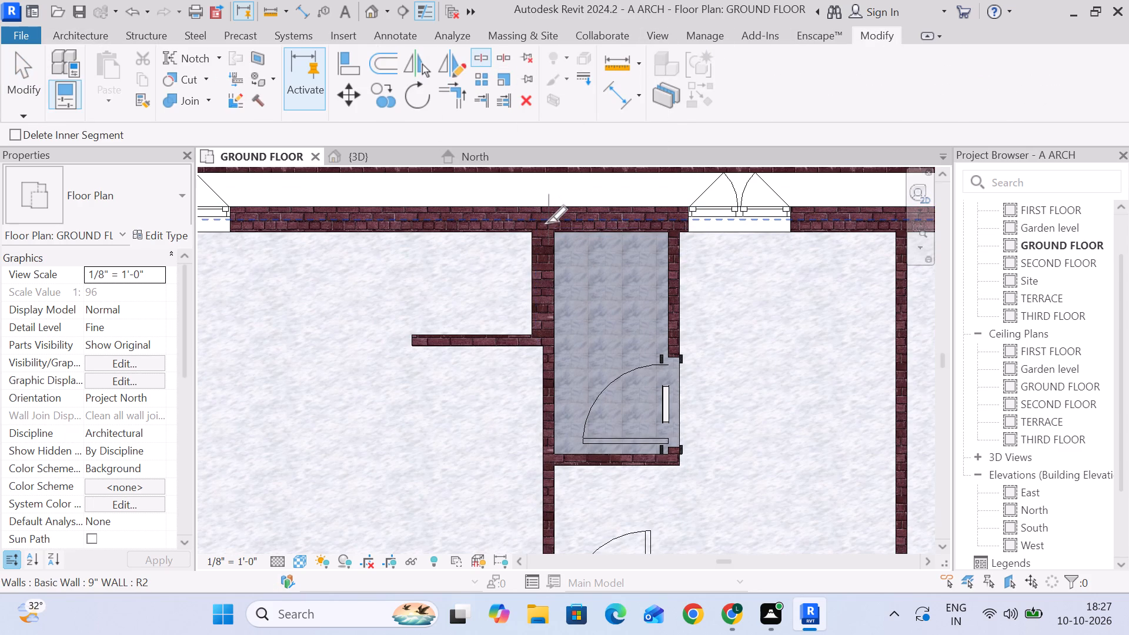
{"action": "scroll", "coordinate": [550, 217], "scroll_direction": "up", "scroll_amount": 7}
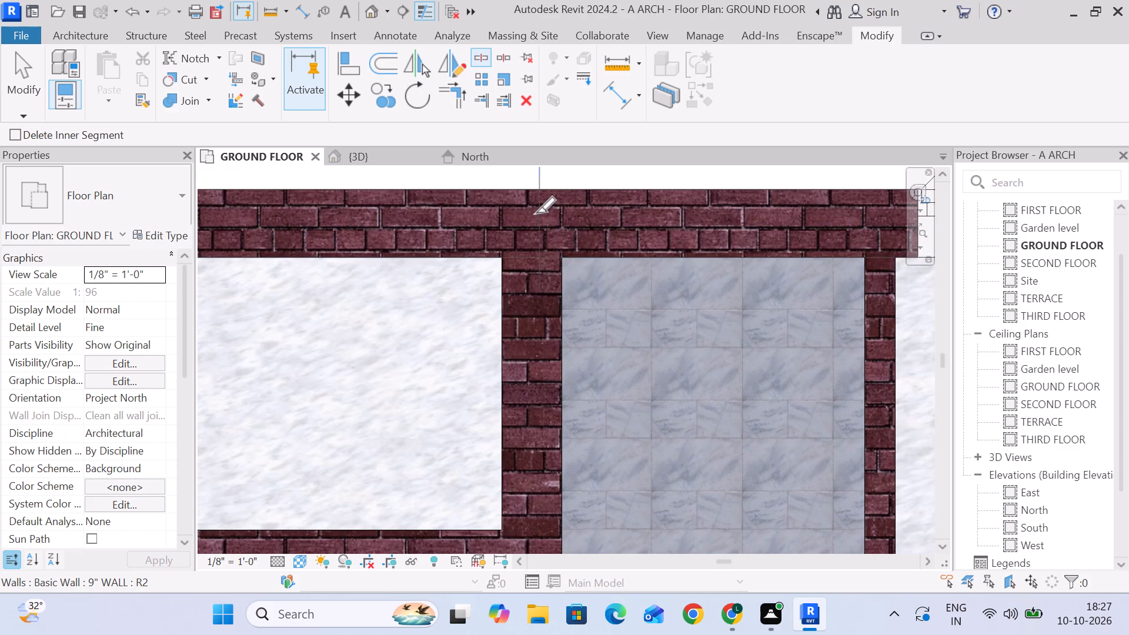
{"action": "left_click", "coordinate": [536, 216]}
{"action": "scroll", "coordinate": [566, 227], "scroll_direction": "down", "scroll_amount": 11}
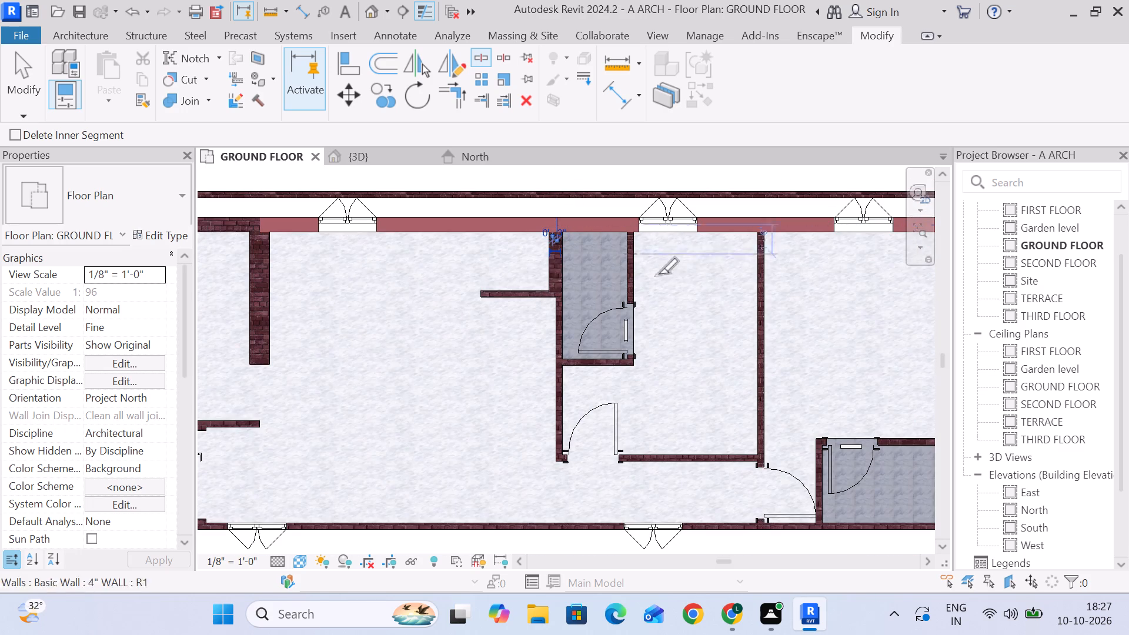
{"action": "scroll", "coordinate": [759, 223], "scroll_direction": "up", "scroll_amount": 5}
{"action": "left_click", "coordinate": [762, 222]}
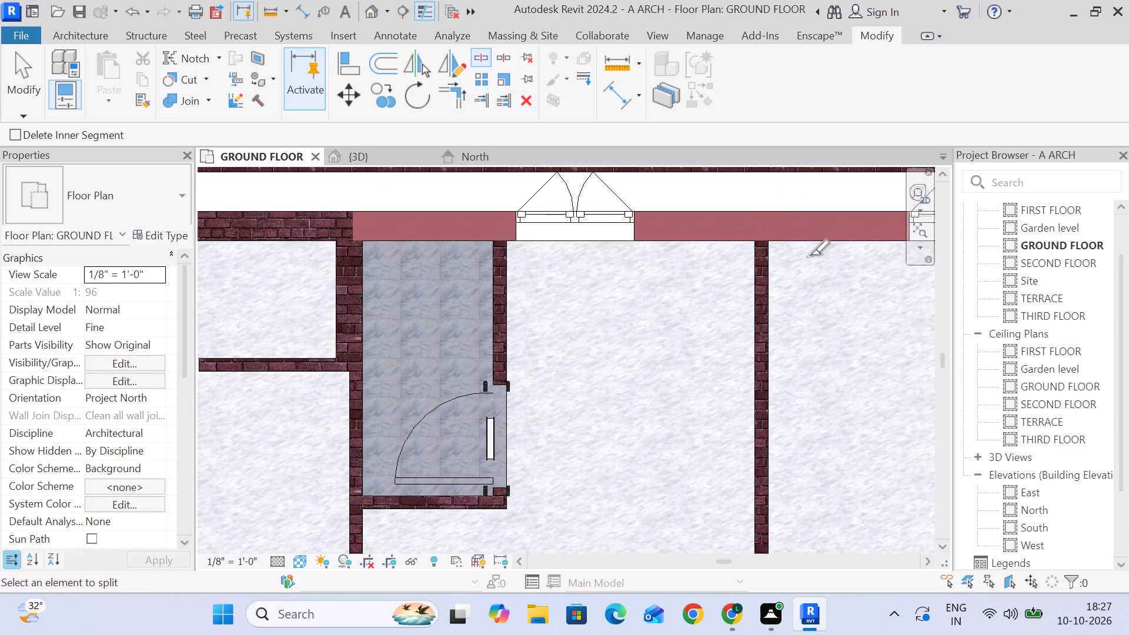
Split the 4" wall on the first toilet's west side where the toilet's south wall meets it.
{"action": "scroll", "coordinate": [813, 259], "scroll_direction": "down", "scroll_amount": 4}
{"action": "middle_click_drag", "start_coordinate": [813, 259], "coordinate": [520, 269]}
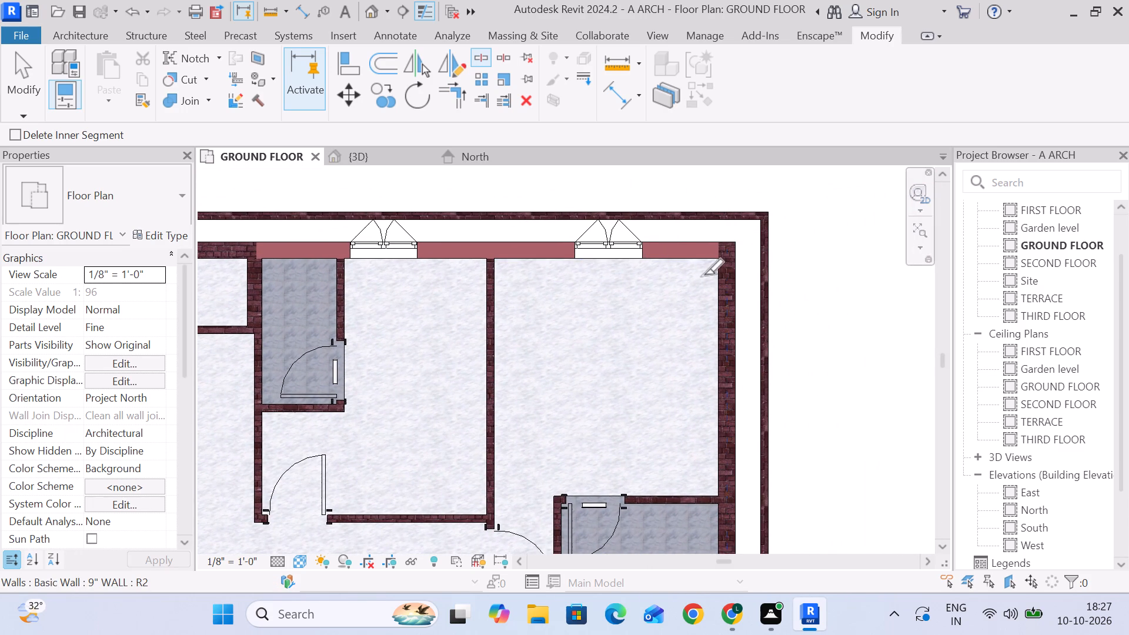
{"action": "scroll", "coordinate": [714, 279], "scroll_direction": "down", "scroll_amount": 3}
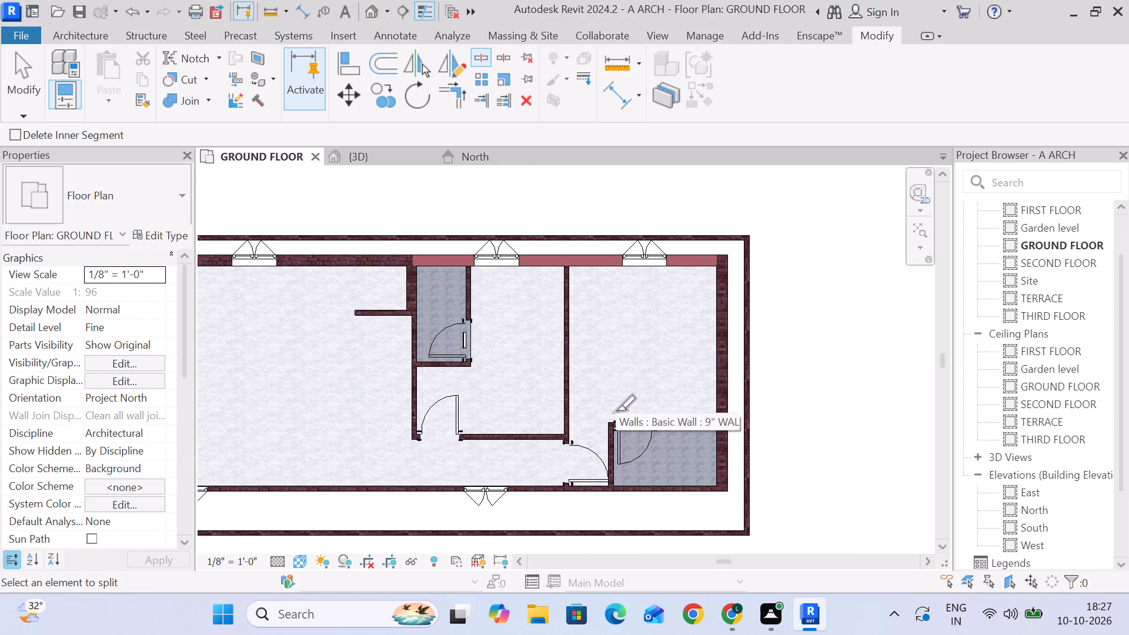
{"action": "middle_click_drag", "start_coordinate": [616, 411], "coordinate": [659, 345]}
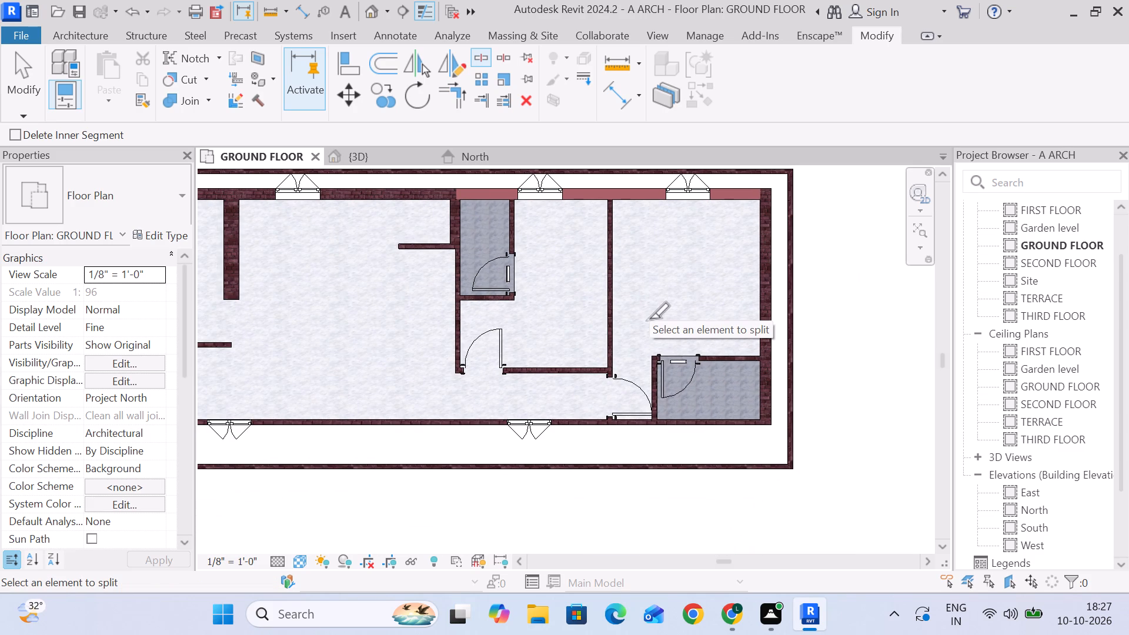
{"action": "scroll", "coordinate": [455, 302], "scroll_direction": "up", "scroll_amount": 8}
{"action": "left_click", "coordinate": [450, 296]}
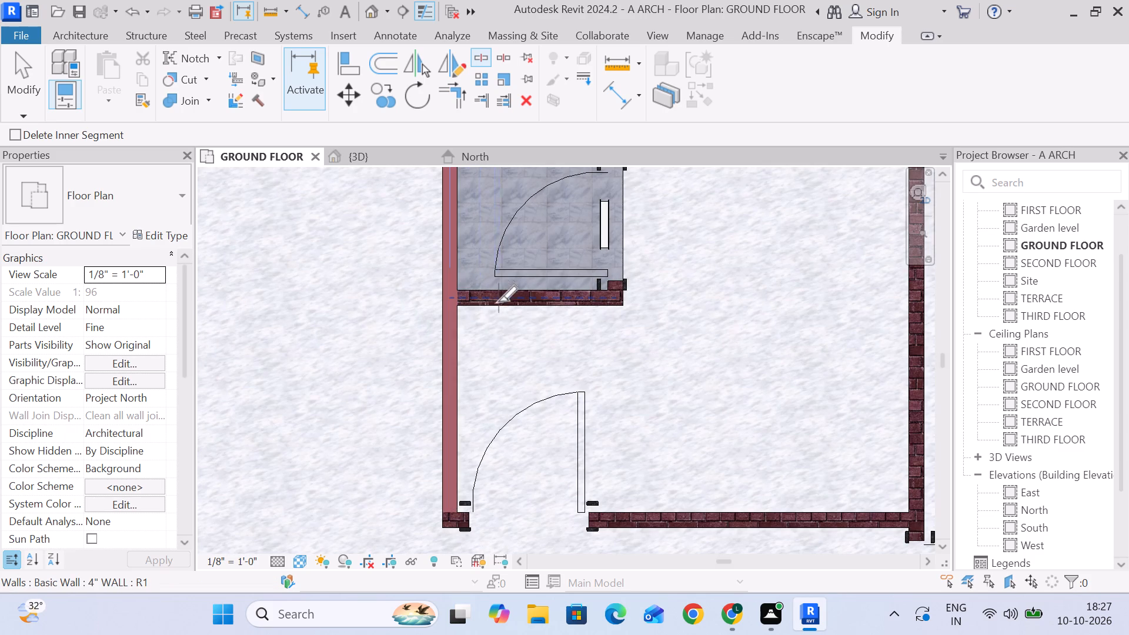
{"action": "scroll", "coordinate": [500, 306], "scroll_direction": "down", "scroll_amount": 8}
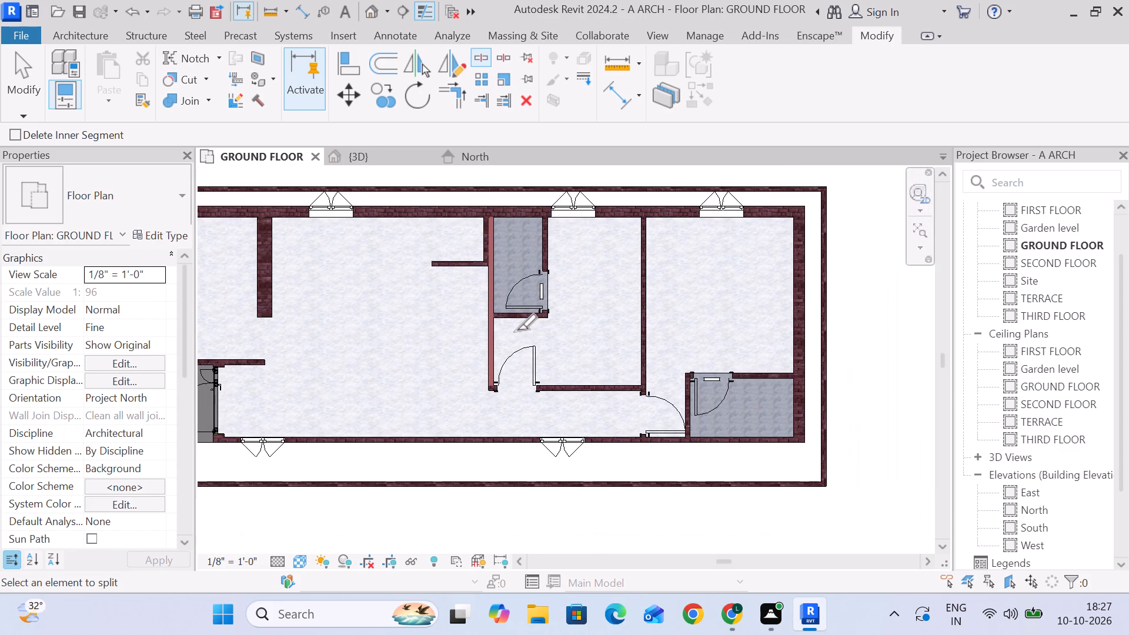
{"action": "middle_click_drag", "start_coordinate": [515, 330], "coordinate": [516, 263]}
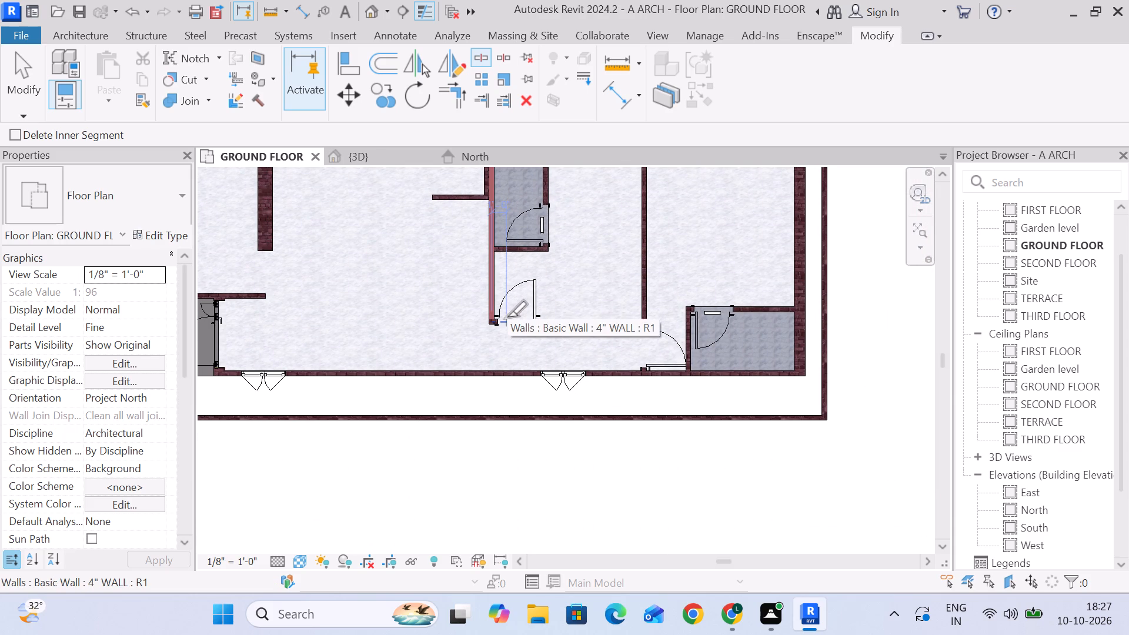
{"action": "middle_click_drag", "start_coordinate": [603, 285], "coordinate": [419, 310]}
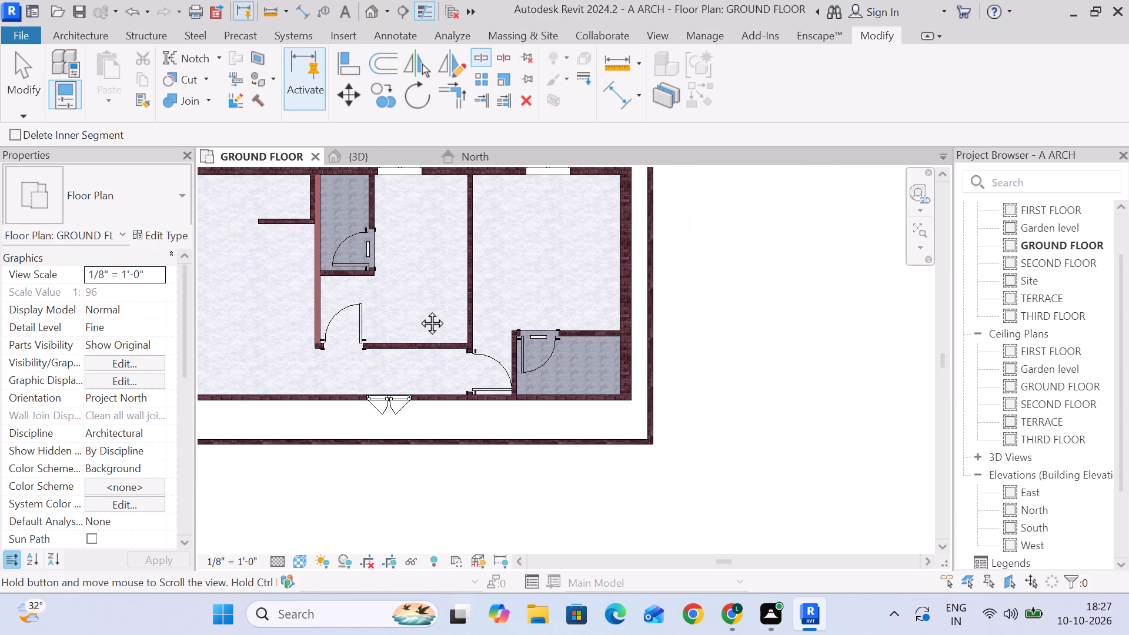
Split the front room's 4" south wall where the short wall of the main entrance door meets it.
{"action": "middle_click_drag", "start_coordinate": [419, 310], "coordinate": [407, 276]}
{"action": "scroll", "coordinate": [427, 293], "scroll_direction": "down", "scroll_amount": 2}
{"action": "middle_click_drag", "start_coordinate": [427, 296], "coordinate": [457, 296]}
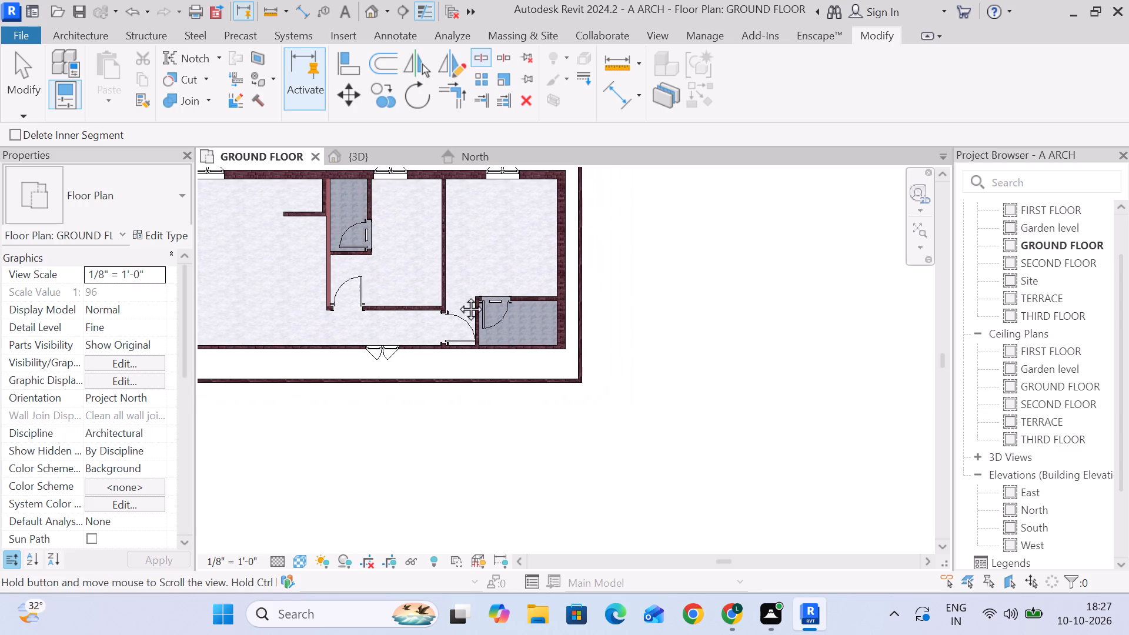
{"action": "middle_click_drag", "start_coordinate": [457, 296], "coordinate": [729, 298]}
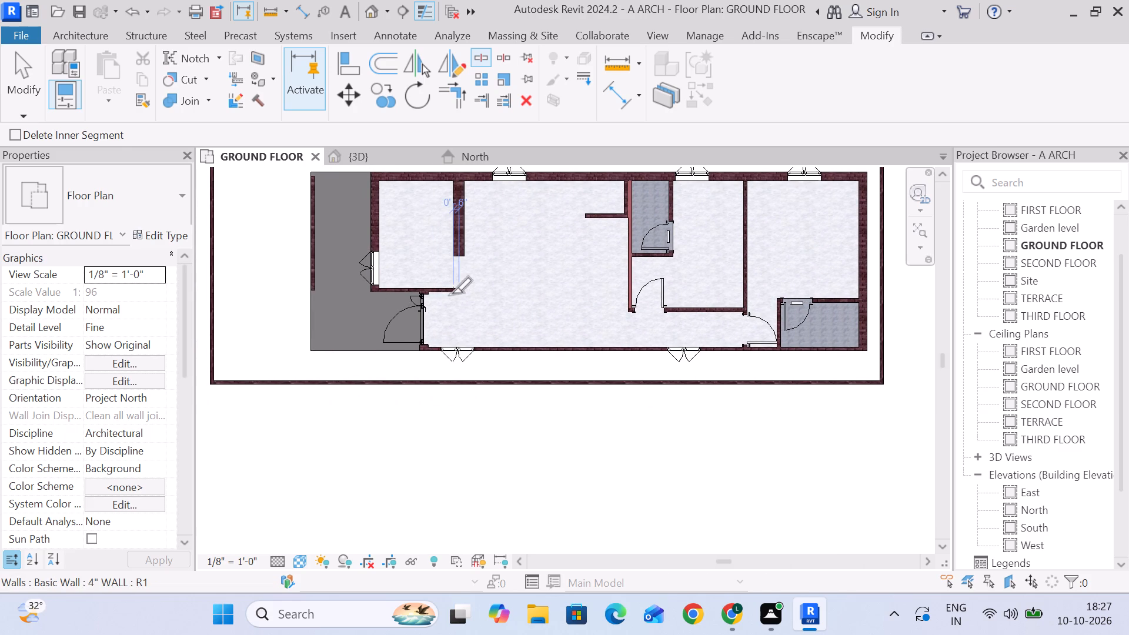
{"action": "scroll", "coordinate": [432, 280], "scroll_direction": "up", "scroll_amount": 14}
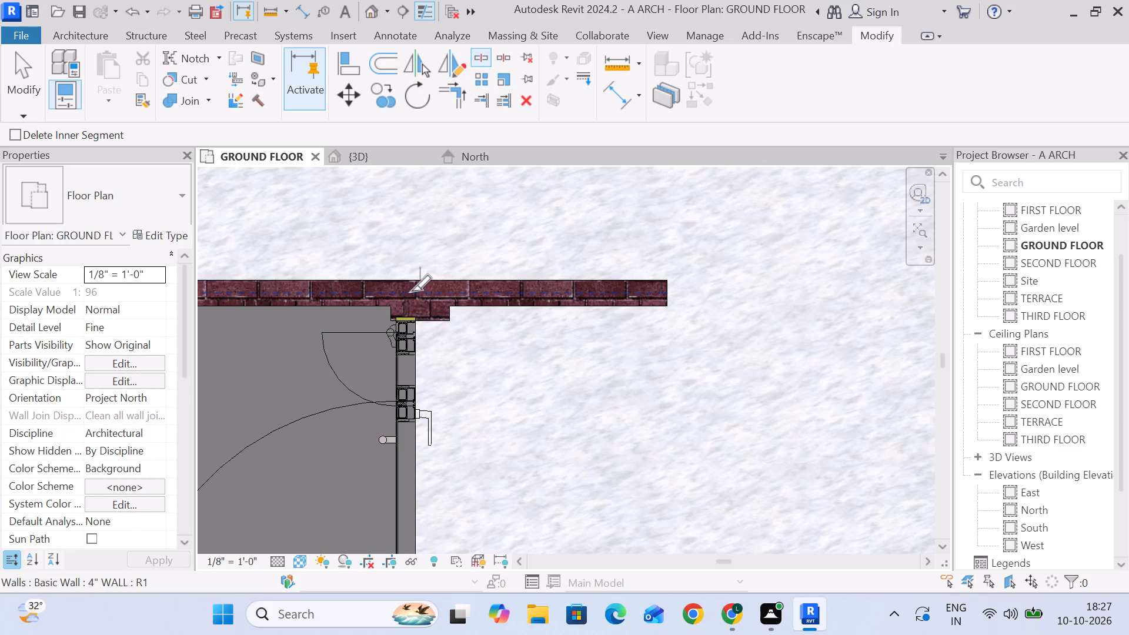
{"action": "left_click", "coordinate": [407, 291]}
{"action": "scroll", "coordinate": [488, 320], "scroll_direction": "down", "scroll_amount": 5}
{"action": "middle_click_drag", "start_coordinate": [593, 362], "coordinate": [493, 302]}
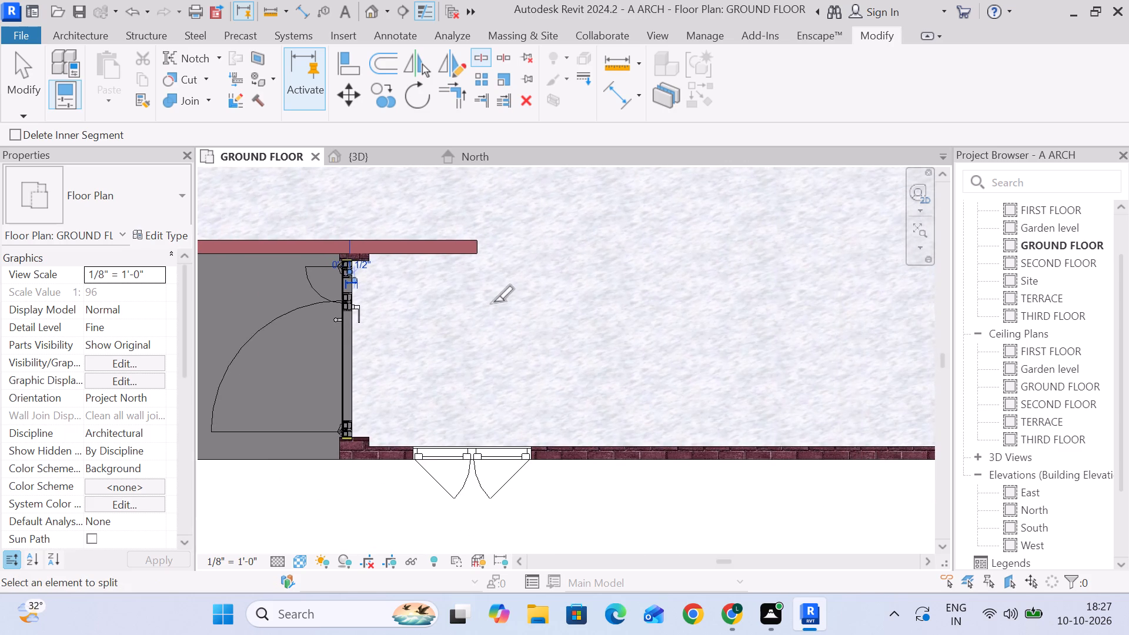
{"action": "scroll", "coordinate": [493, 302], "scroll_direction": "down", "scroll_amount": 10}
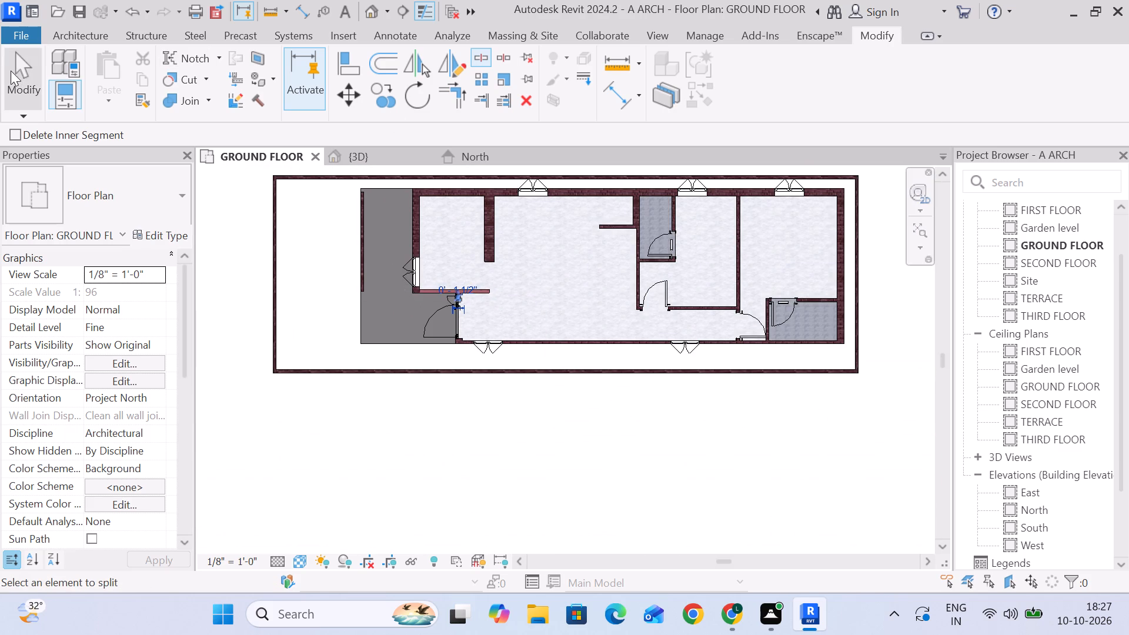
{"action": "left_click", "coordinate": [11, 71]}
Switch to the 3D view of the ground floor interior.
{"action": "left_click", "coordinate": [336, 152]}
{"action": "scroll", "coordinate": [492, 308], "scroll_direction": "down", "scroll_amount": 6}
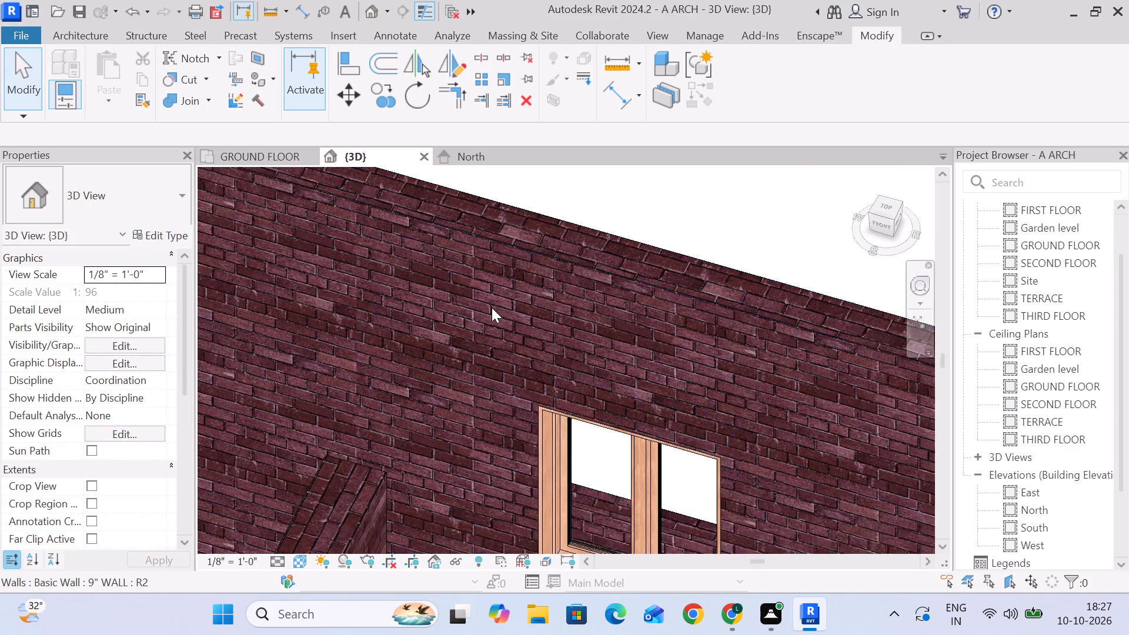
{"action": "scroll", "coordinate": [496, 308], "scroll_direction": "down", "scroll_amount": 2}
{"action": "middle_click_drag", "start_coordinate": [498, 311], "coordinate": [468, 279]}
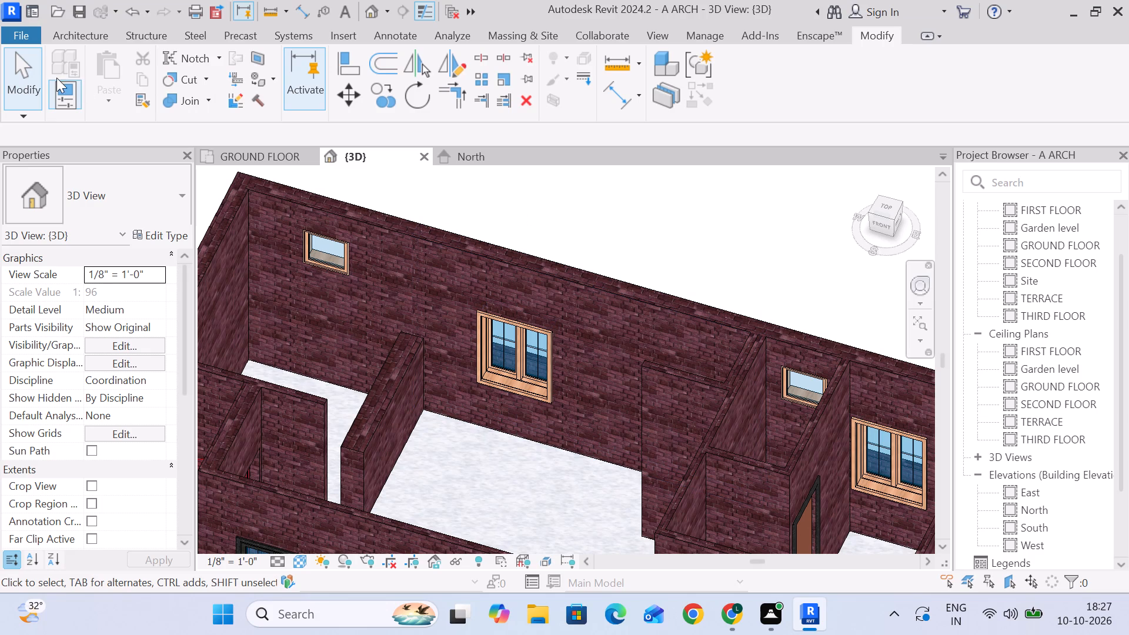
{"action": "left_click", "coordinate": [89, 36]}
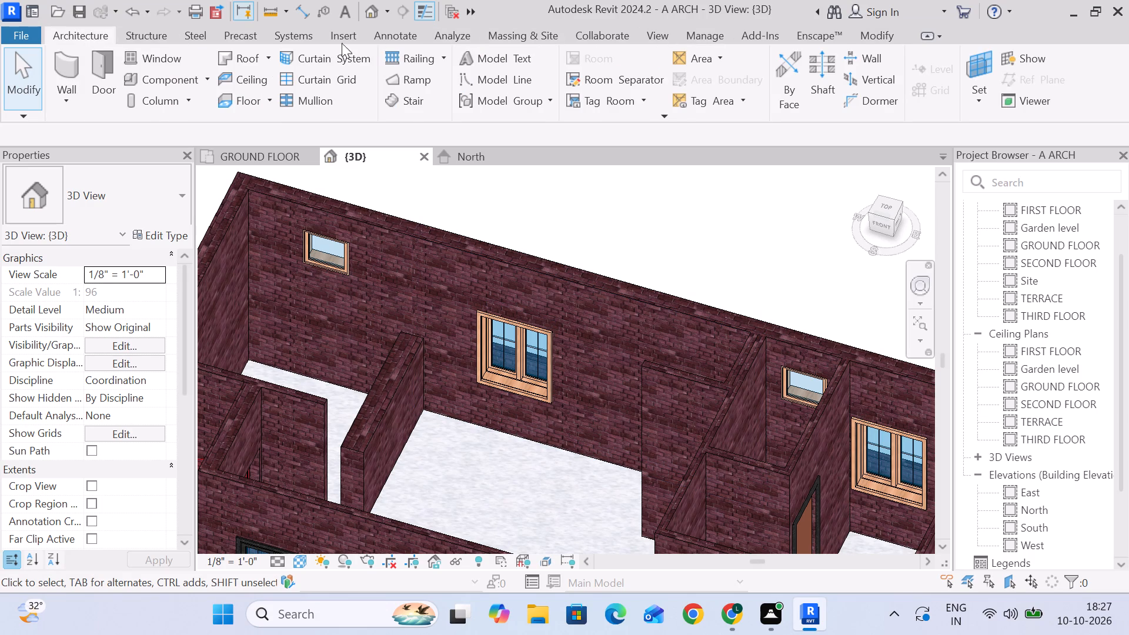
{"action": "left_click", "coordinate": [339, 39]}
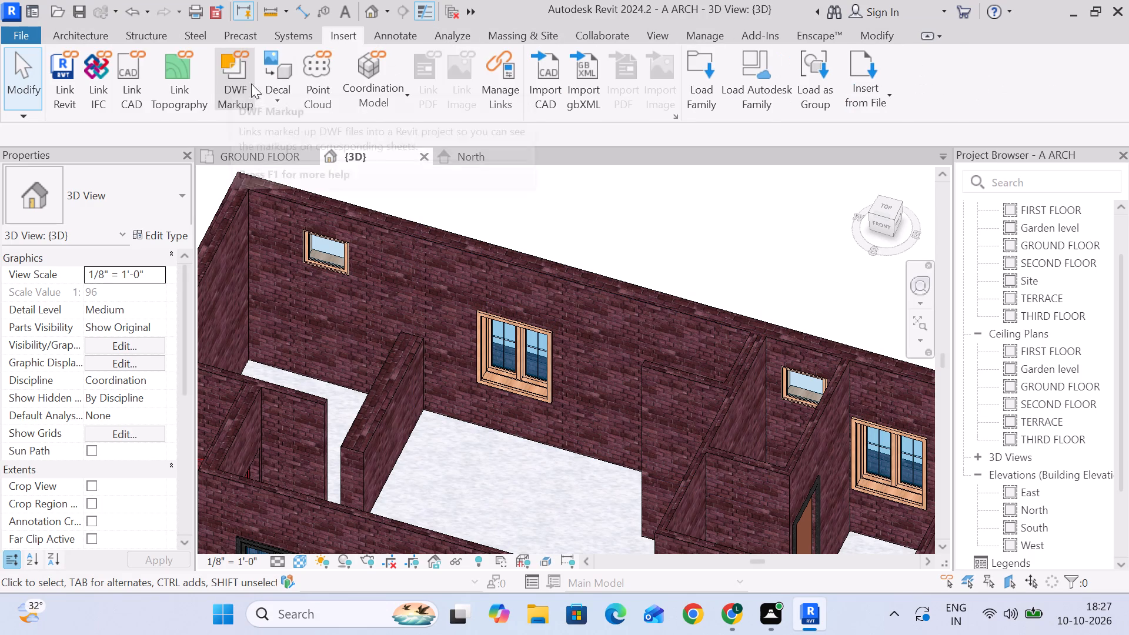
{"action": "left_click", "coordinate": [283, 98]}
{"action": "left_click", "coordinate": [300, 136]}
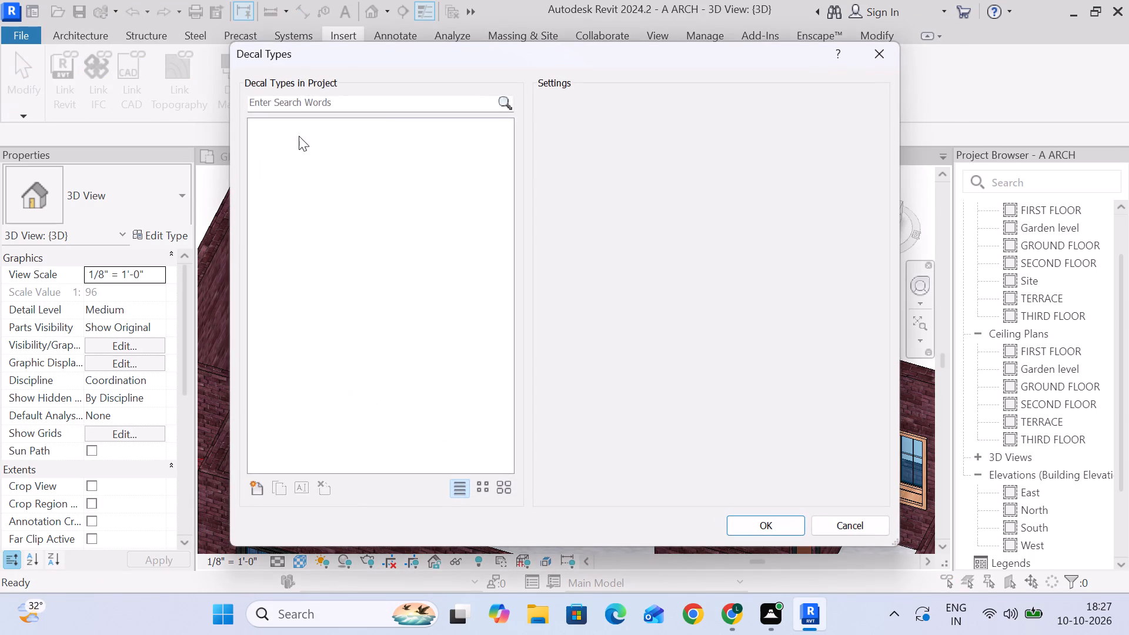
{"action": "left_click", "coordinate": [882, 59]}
Start the Paint tool and search the project materials for white.
{"action": "left_click", "coordinate": [878, 42]}
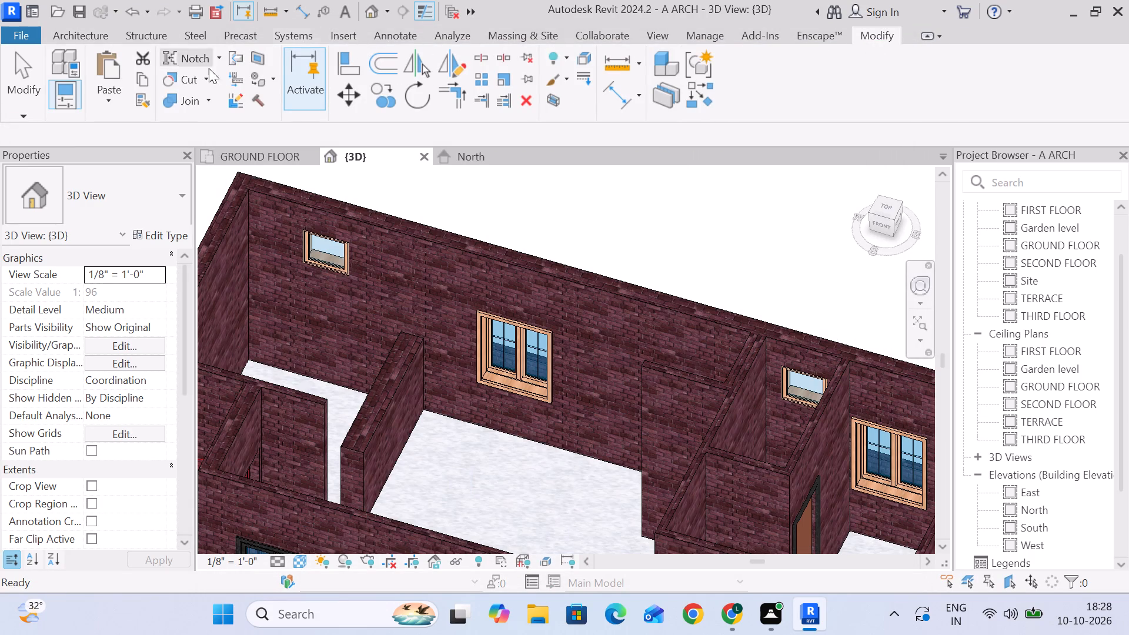
{"action": "left_click", "coordinate": [263, 72]}
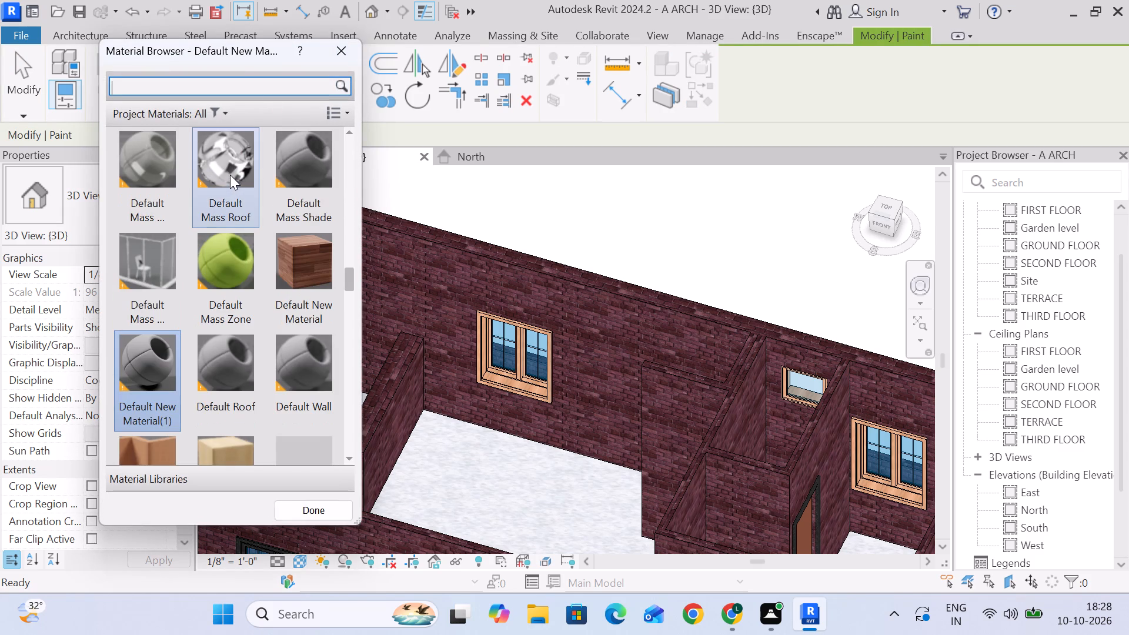
{"action": "left_click", "coordinate": [248, 83]}
{"action": "type", "text": "wh"}
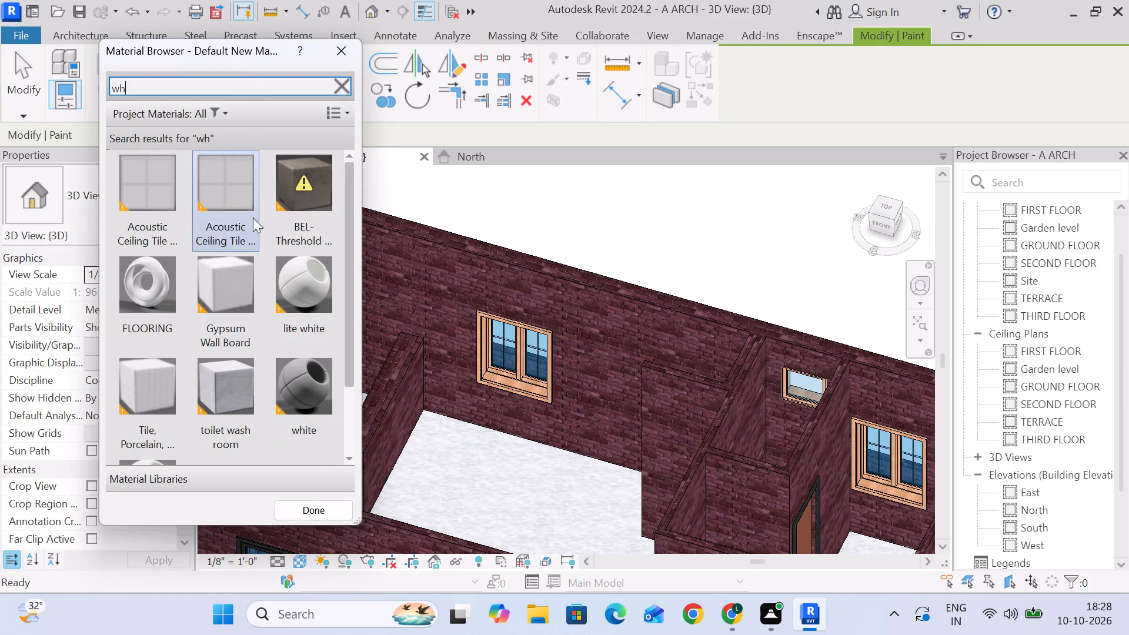
{"action": "scroll", "coordinate": [203, 266], "scroll_direction": "down", "scroll_amount": 4}
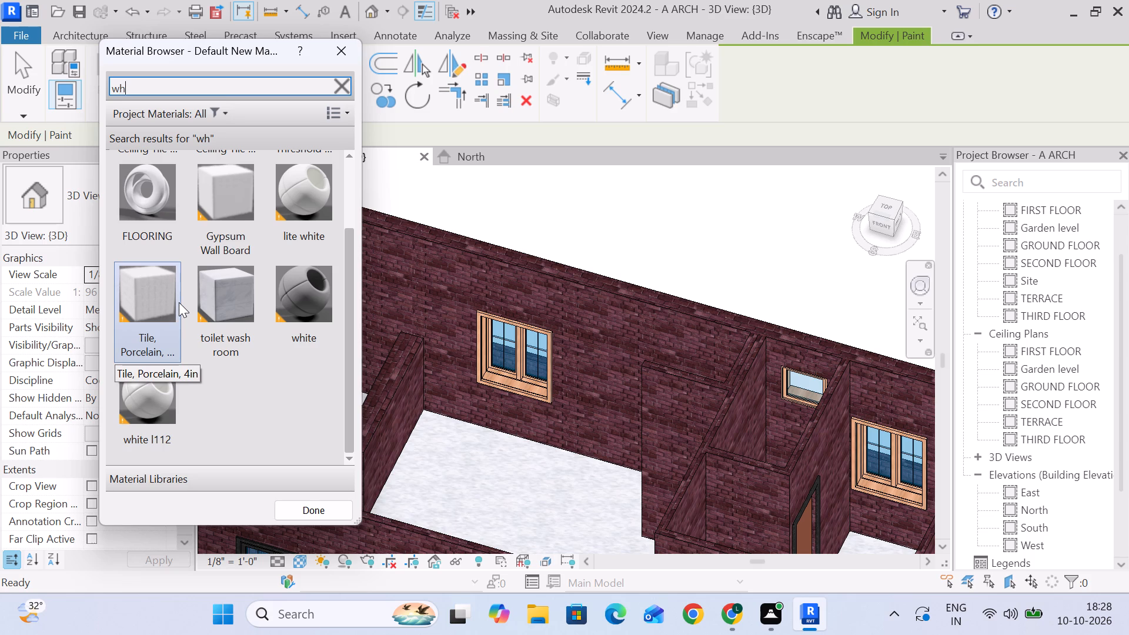
{"action": "scroll", "coordinate": [179, 302], "scroll_direction": "up", "scroll_amount": 2}
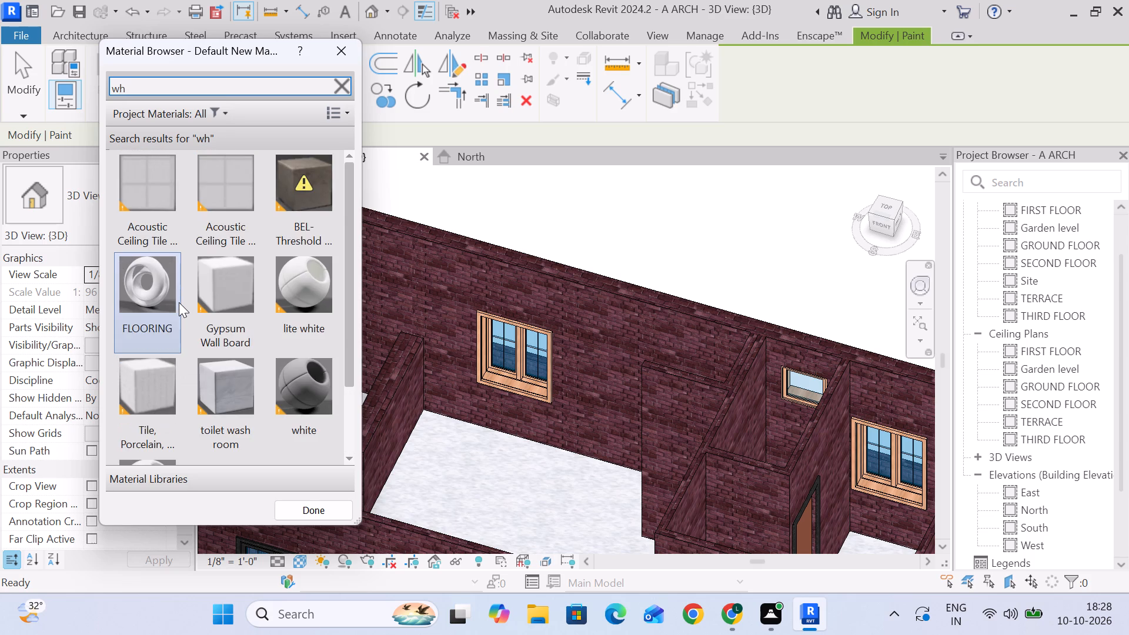
{"action": "scroll", "coordinate": [179, 302], "scroll_direction": "down", "scroll_amount": 6}
{"action": "scroll", "coordinate": [179, 302], "scroll_direction": "up", "scroll_amount": 4}
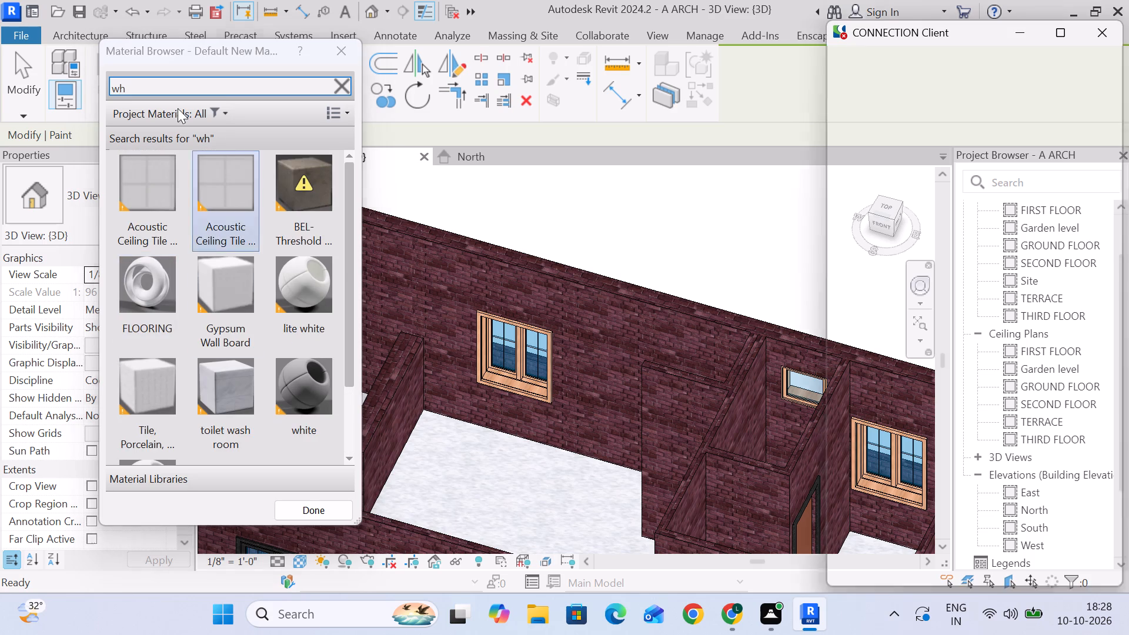
{"action": "left_click", "coordinate": [171, 87]}
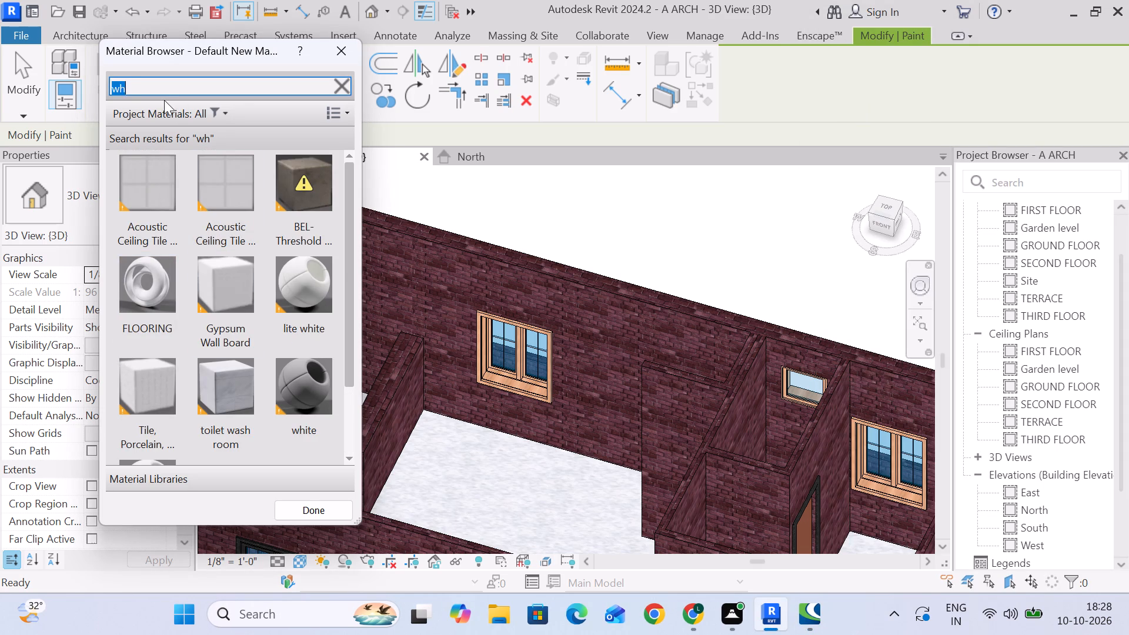
{"action": "key", "text": "w"}
{"action": "key", "text": "h"}
{"action": "key", "text": "i"}
{"action": "type", "text": "te"}
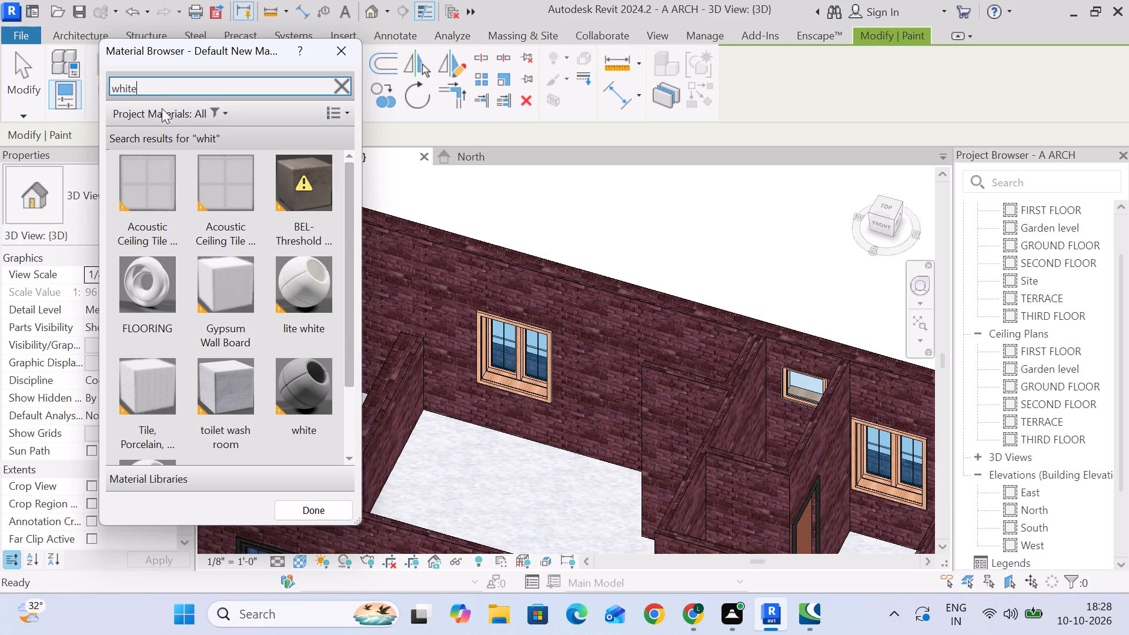
{"action": "scroll", "coordinate": [183, 195], "scroll_direction": "down", "scroll_amount": 4}
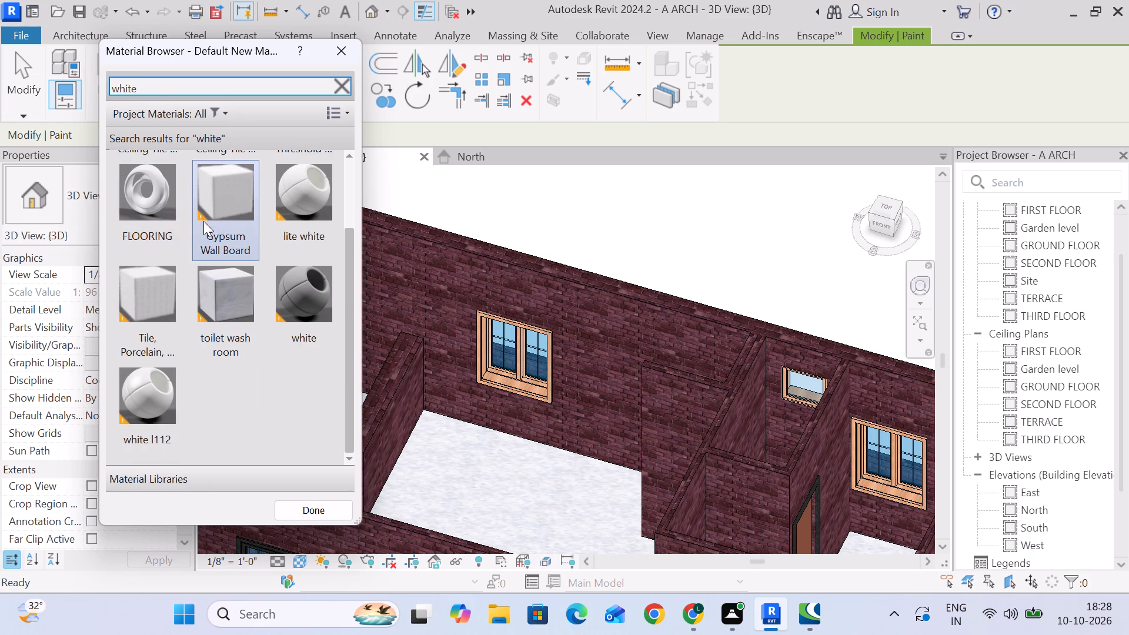
{"action": "scroll", "coordinate": [218, 242], "scroll_direction": "up", "scroll_amount": 1}
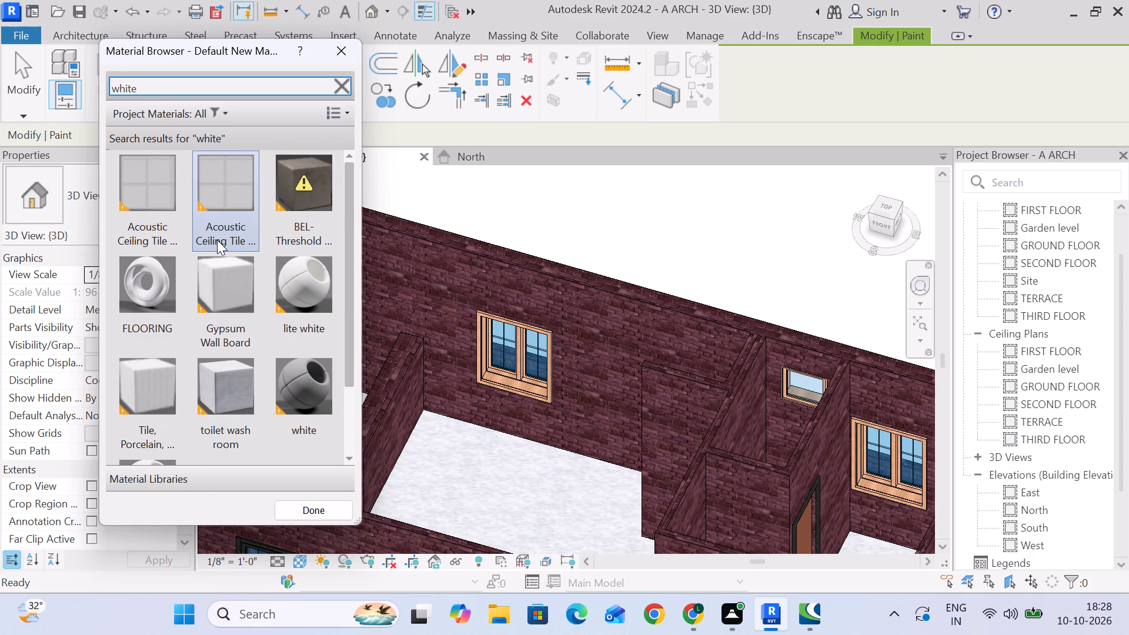
{"action": "scroll", "coordinate": [217, 240], "scroll_direction": "down", "scroll_amount": 3}
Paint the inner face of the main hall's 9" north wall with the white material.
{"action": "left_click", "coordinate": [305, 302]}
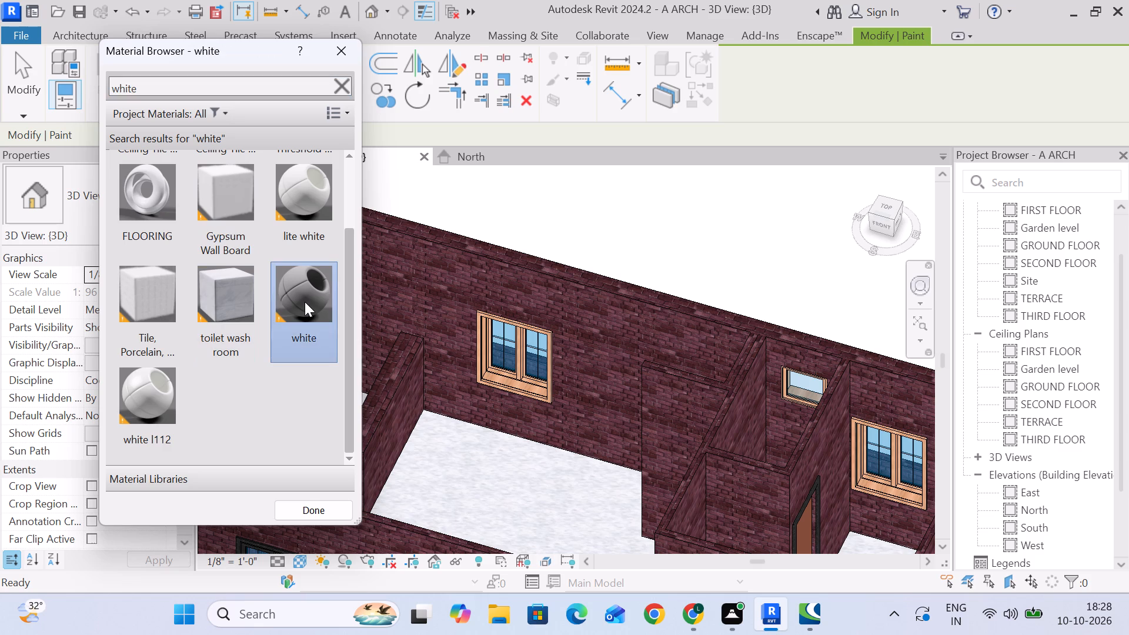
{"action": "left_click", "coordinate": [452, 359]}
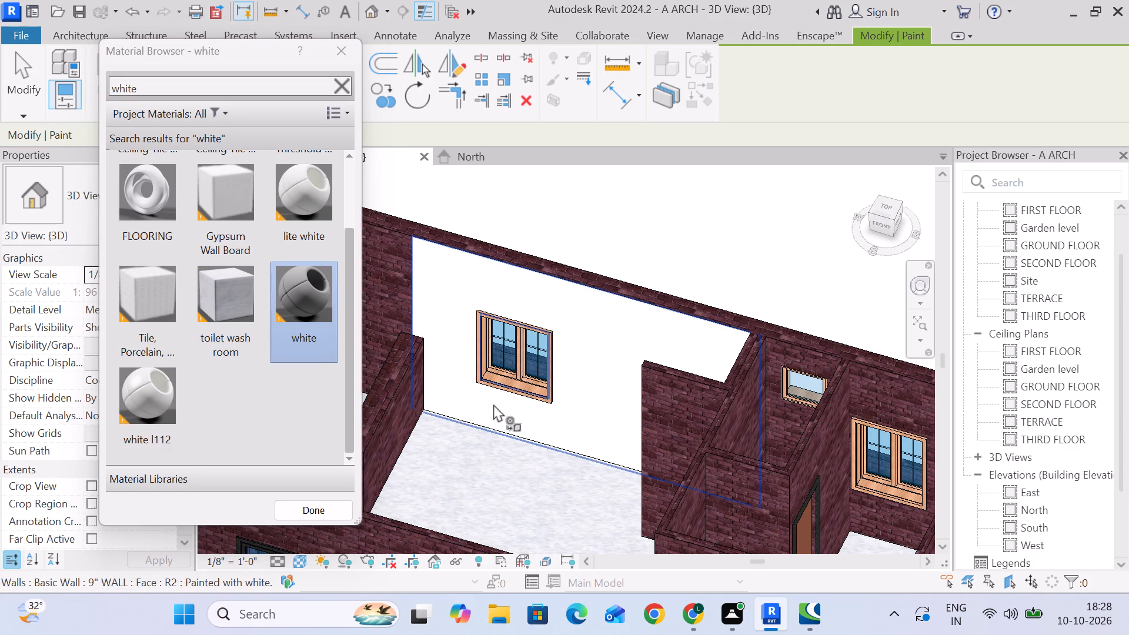
Paint the inner face of the main hall's 9" north wall with the lite white material.
{"action": "scroll", "coordinate": [494, 401], "scroll_direction": "down", "scroll_amount": 2}
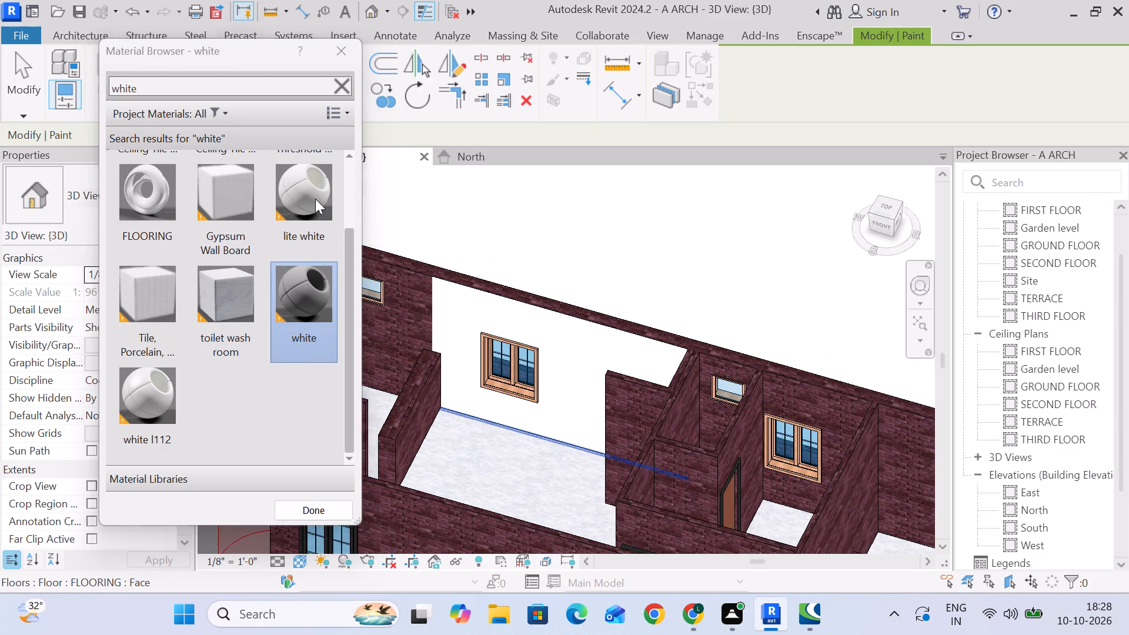
{"action": "left_click", "coordinate": [315, 199]}
{"action": "left_click", "coordinate": [485, 403]}
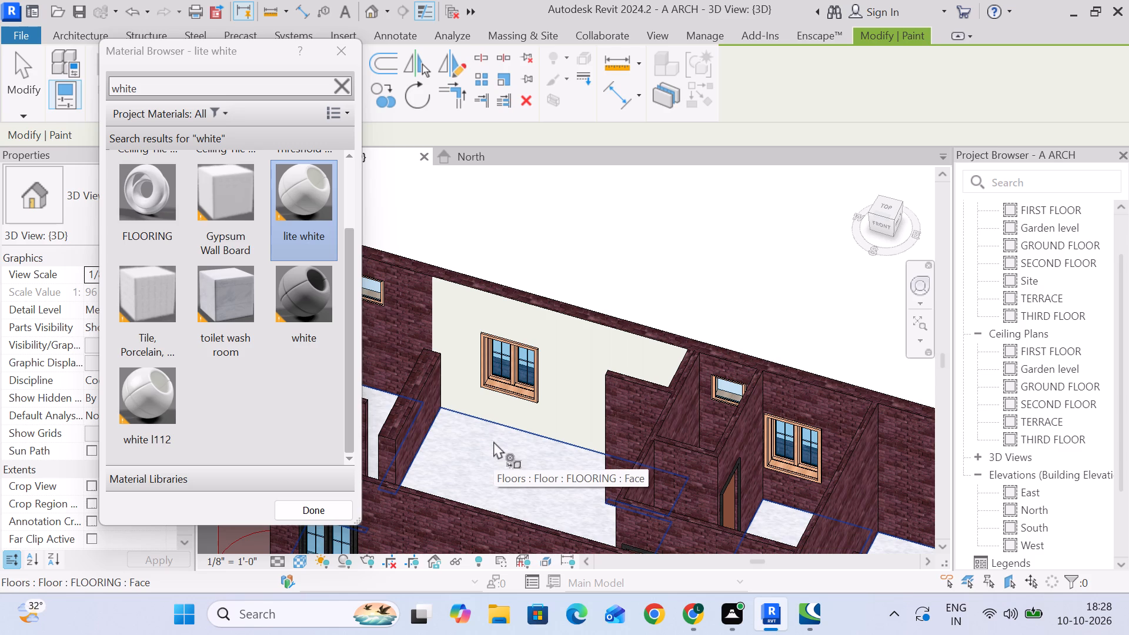
Paint the hall-side faces of the 4" wall west of the first toilet and the projecting stub wall's north face lite white.
{"action": "scroll", "coordinate": [495, 441], "scroll_direction": "down", "scroll_amount": 1}
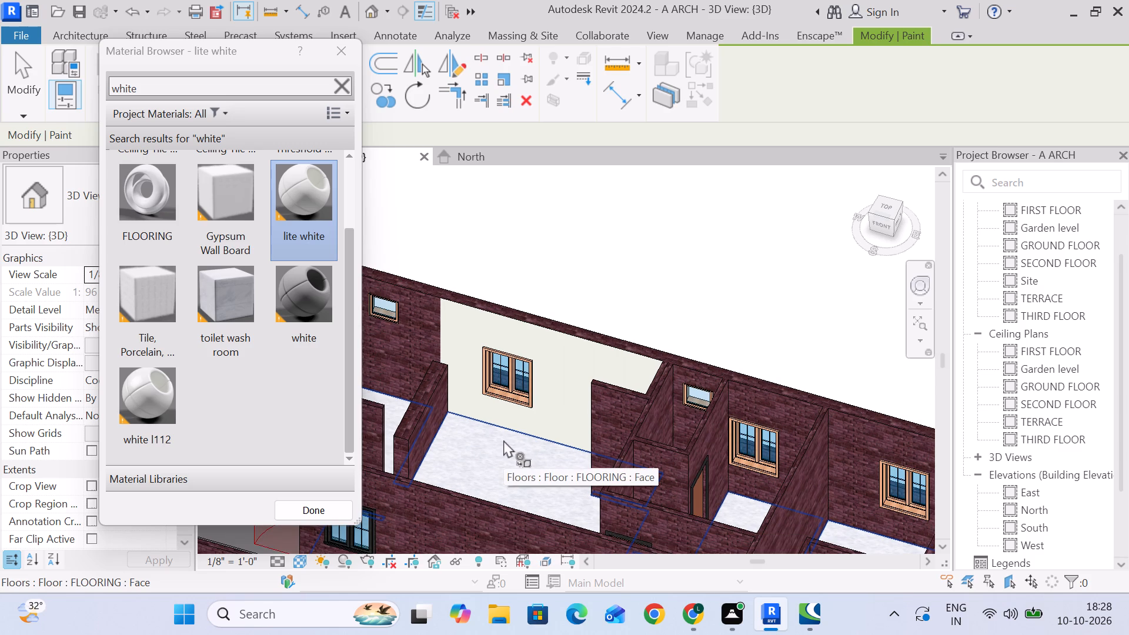
{"action": "middle_click_drag", "start_coordinate": [495, 439], "coordinate": [518, 450], "text": "shift"}
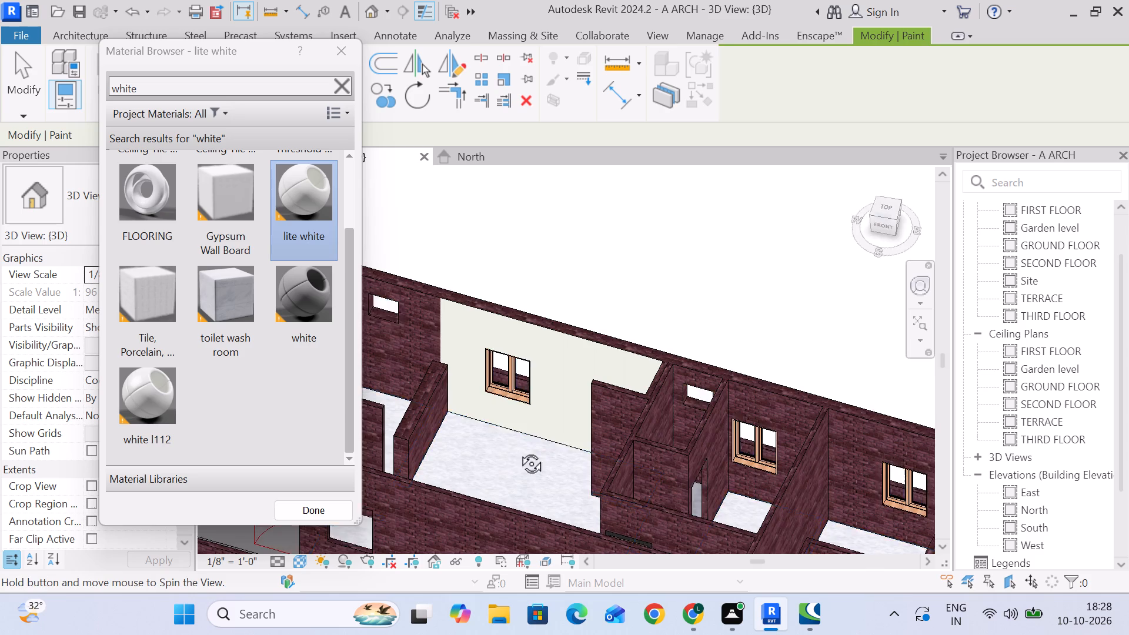
{"action": "middle_click_drag", "start_coordinate": [518, 450], "coordinate": [803, 467], "text": "shift"}
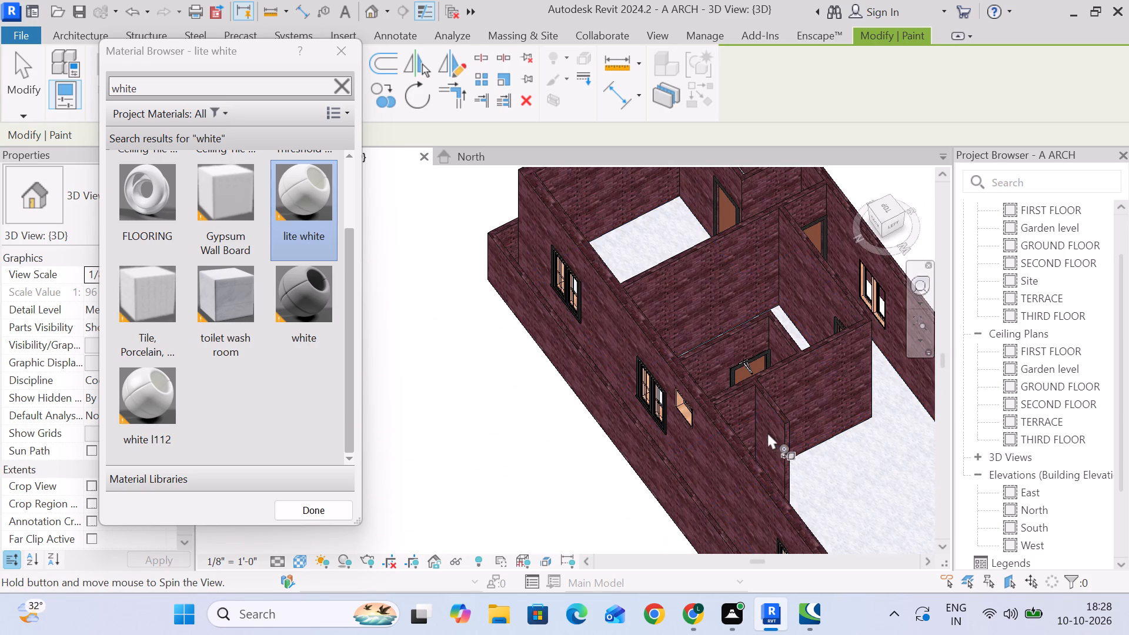
{"action": "left_click", "coordinate": [747, 433]}
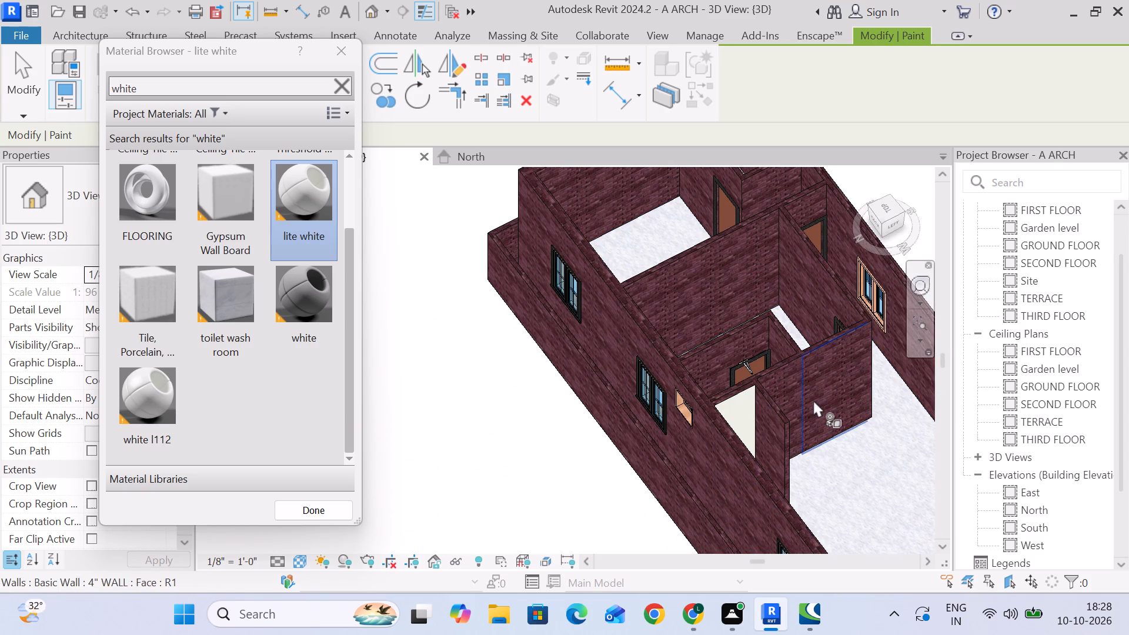
{"action": "left_click", "coordinate": [813, 400]}
{"action": "left_click", "coordinate": [775, 426]}
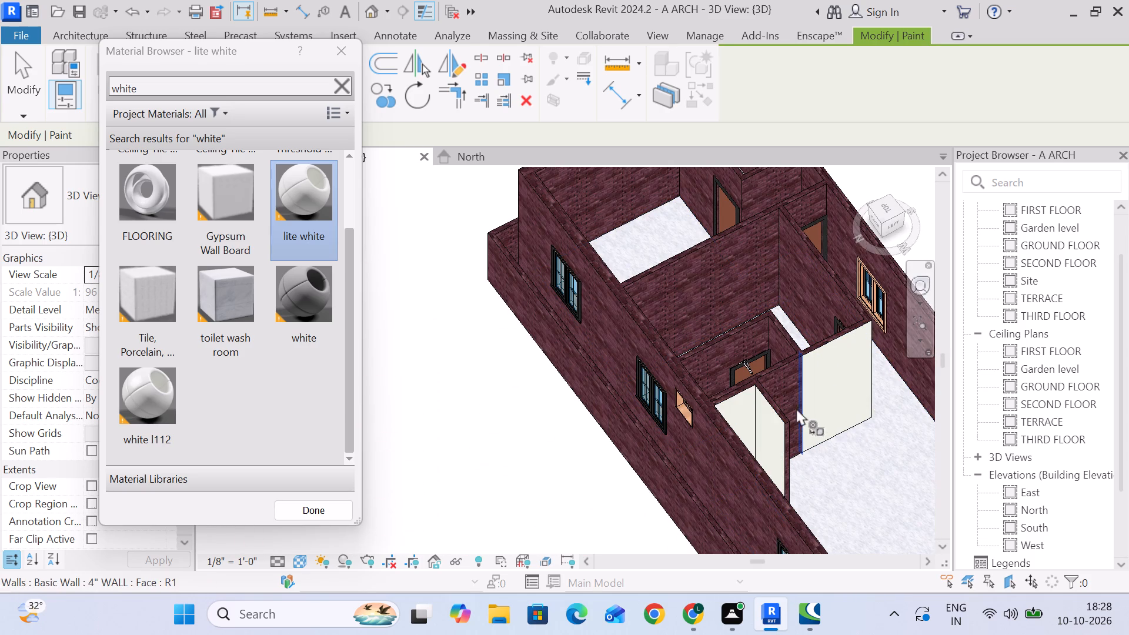
{"action": "left_click", "coordinate": [786, 396]}
Paint the south face and free end of the short stub wall in the main hall with lite white.
{"action": "middle_click_drag", "start_coordinate": [870, 459], "coordinate": [666, 481]}
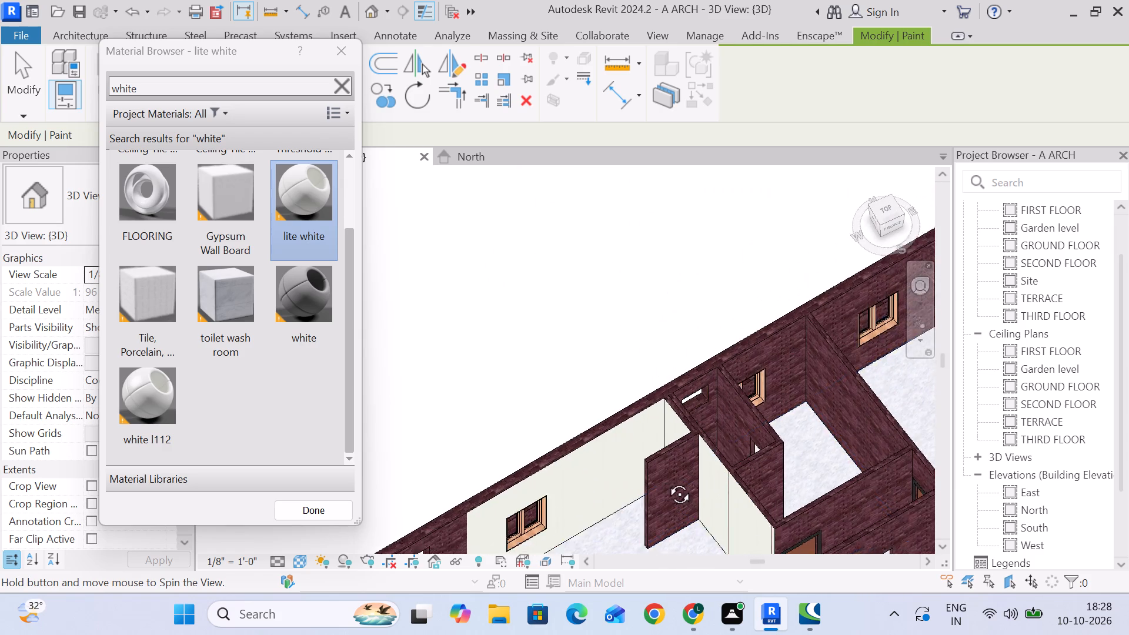
{"action": "middle_click_drag", "start_coordinate": [666, 481], "coordinate": [666, 481]}
{"action": "left_click", "coordinate": [661, 475]}
{"action": "middle_click_drag", "start_coordinate": [594, 490], "coordinate": [657, 501]}
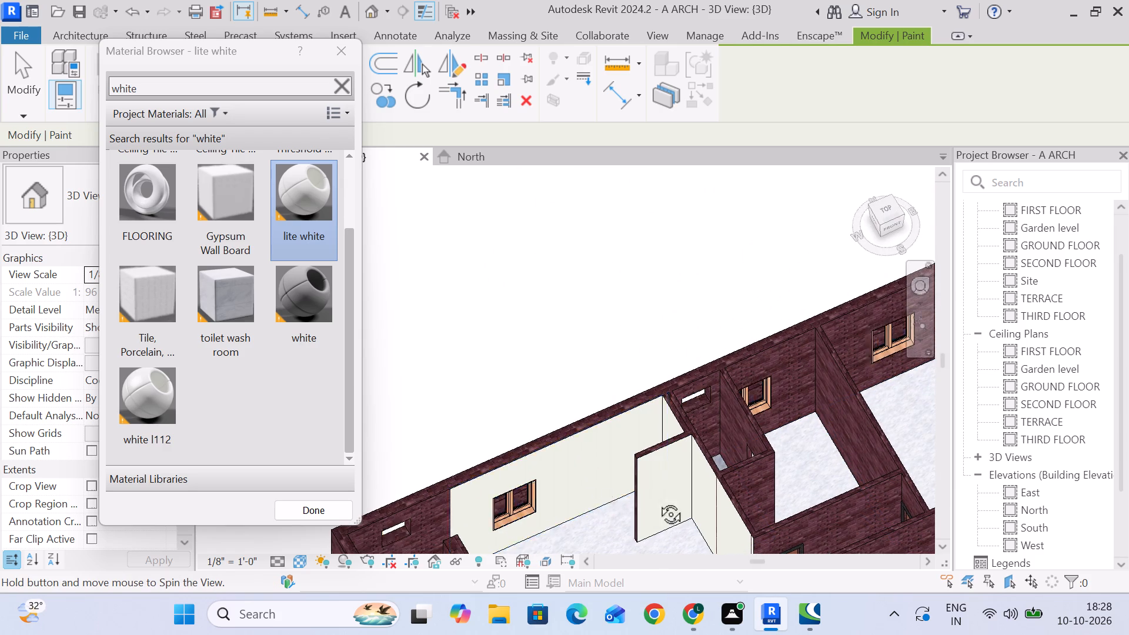
{"action": "middle_click_drag", "start_coordinate": [657, 501], "coordinate": [827, 493]}
{"action": "scroll", "coordinate": [792, 430], "scroll_direction": "up", "scroll_amount": 12}
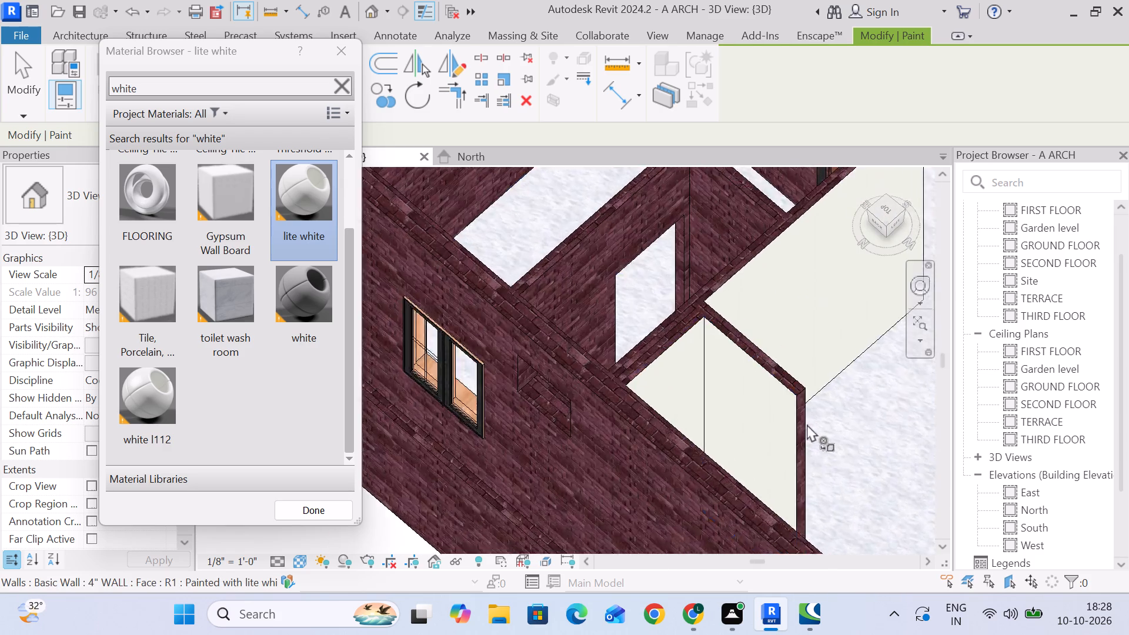
{"action": "scroll", "coordinate": [807, 424], "scroll_direction": "up", "scroll_amount": 6}
{"action": "left_click", "coordinate": [793, 363]}
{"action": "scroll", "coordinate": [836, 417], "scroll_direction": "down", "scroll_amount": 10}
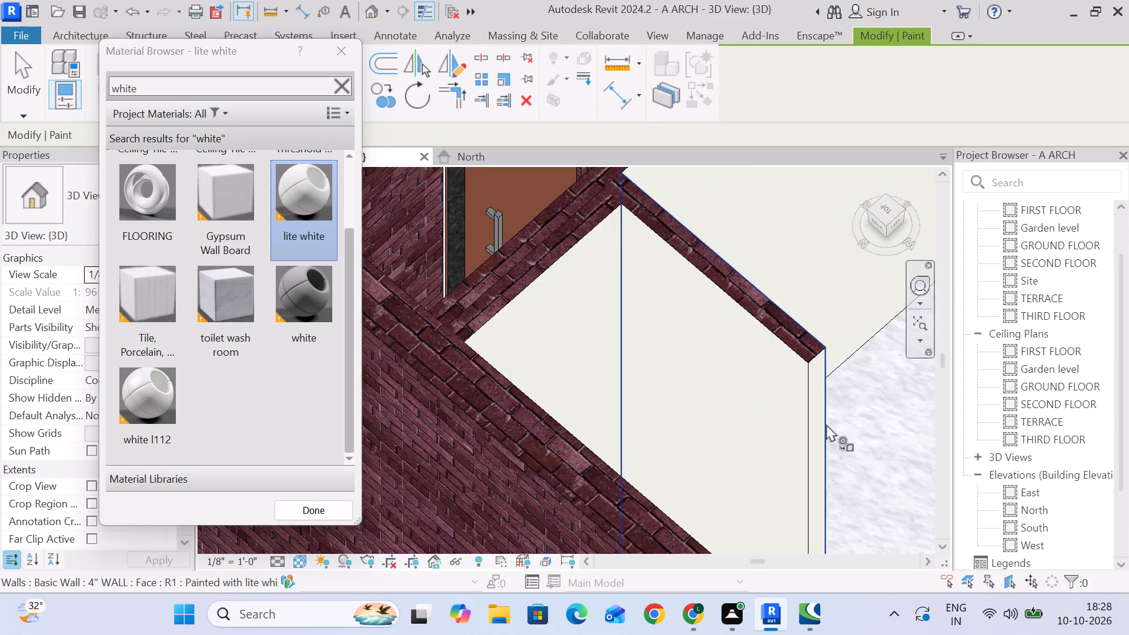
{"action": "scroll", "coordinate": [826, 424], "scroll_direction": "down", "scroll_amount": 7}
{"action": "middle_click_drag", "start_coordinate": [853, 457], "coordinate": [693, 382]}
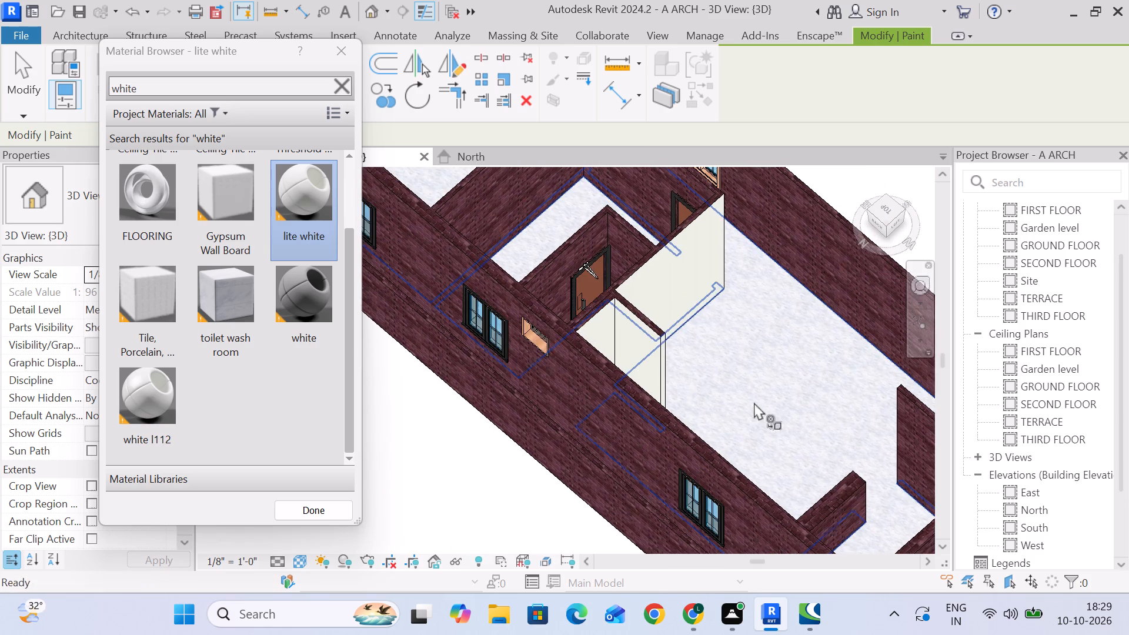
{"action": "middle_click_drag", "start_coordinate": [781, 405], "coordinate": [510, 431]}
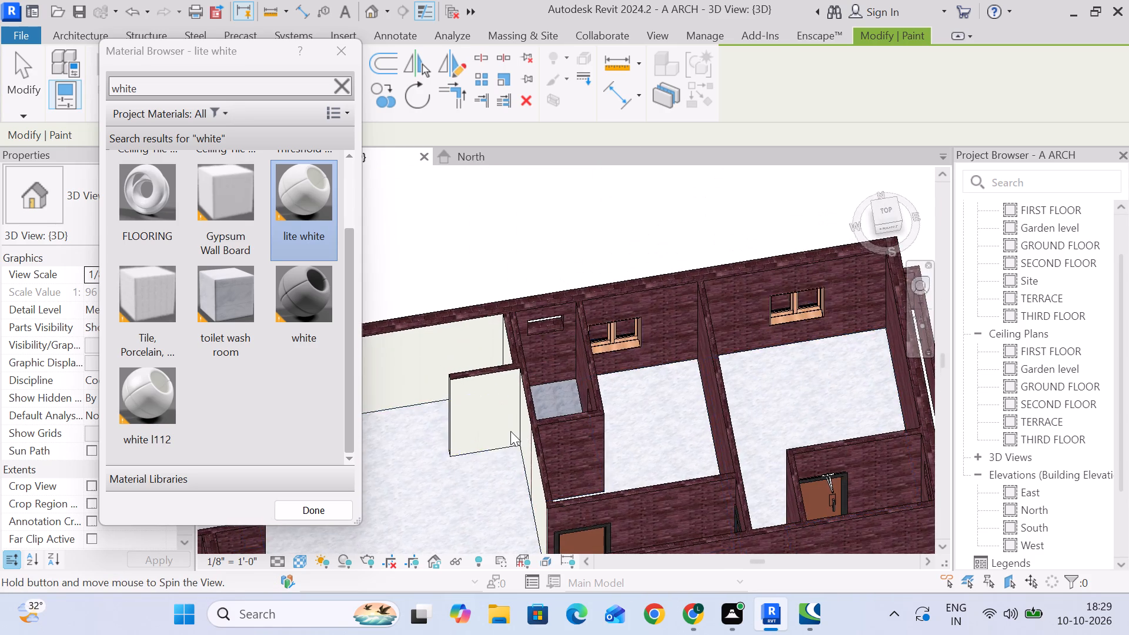
Paint the hall-side face of the thick partition between the front room and the main hall with lite white.
{"action": "middle_click_drag", "start_coordinate": [457, 440], "coordinate": [714, 350]}
{"action": "middle_click_drag", "start_coordinate": [704, 198], "coordinate": [697, 319]}
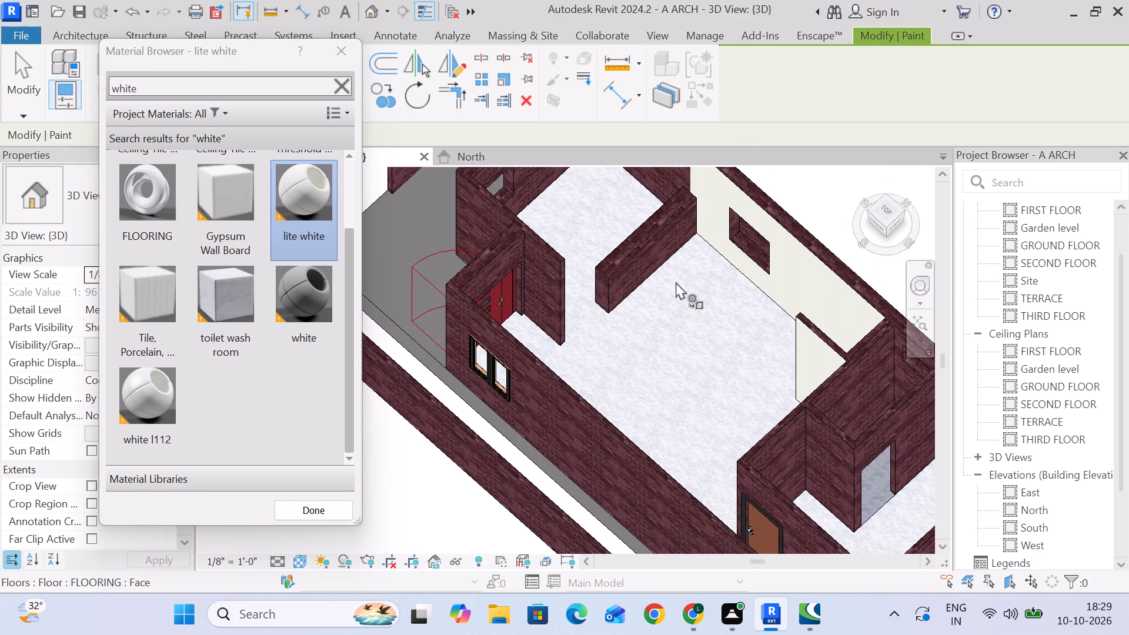
{"action": "scroll", "coordinate": [669, 246], "scroll_direction": "up", "scroll_amount": 6}
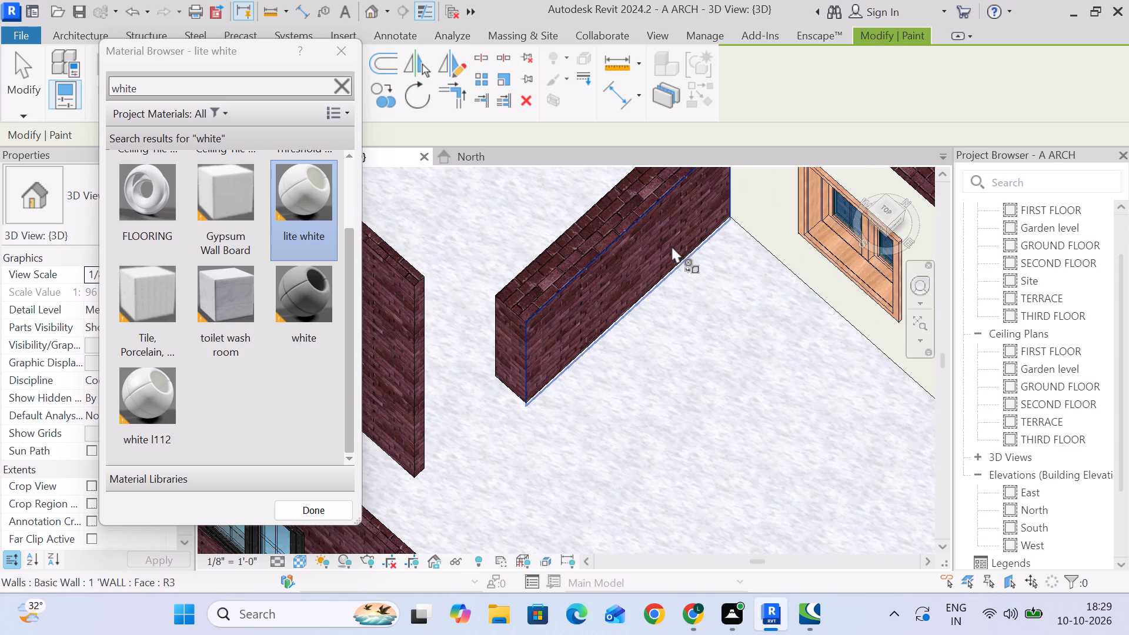
{"action": "left_click", "coordinate": [668, 245]}
Paint the entrance-side face of the 4" partition and the inner face of the 9" main-door wall lite white.
{"action": "scroll", "coordinate": [672, 319], "scroll_direction": "down", "scroll_amount": 10}
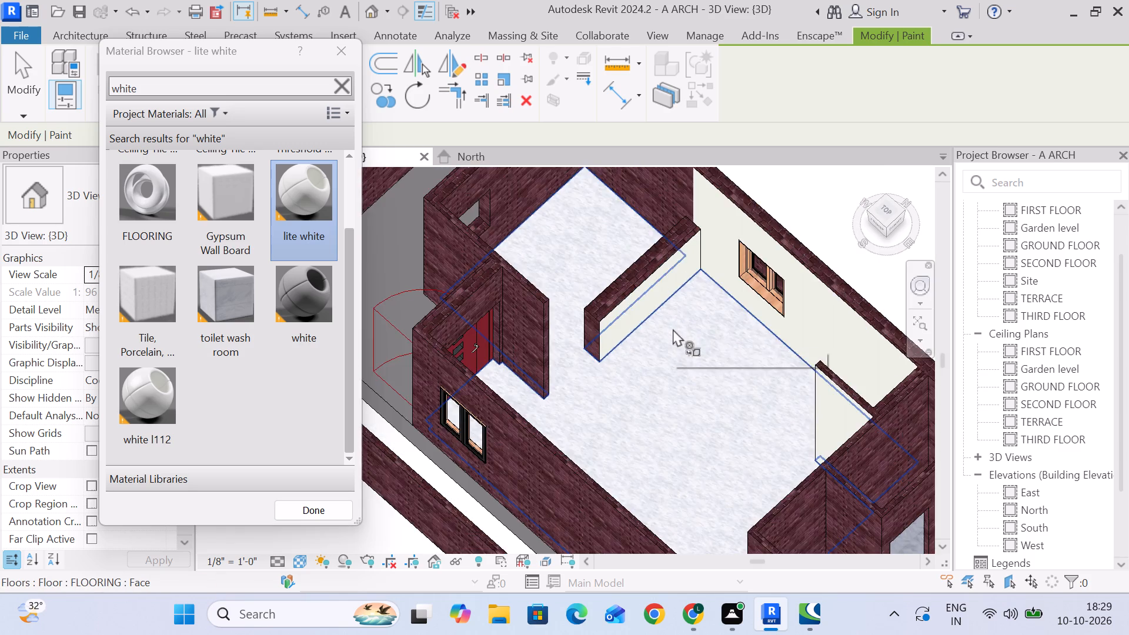
{"action": "middle_click_drag", "start_coordinate": [693, 366], "coordinate": [634, 334]}
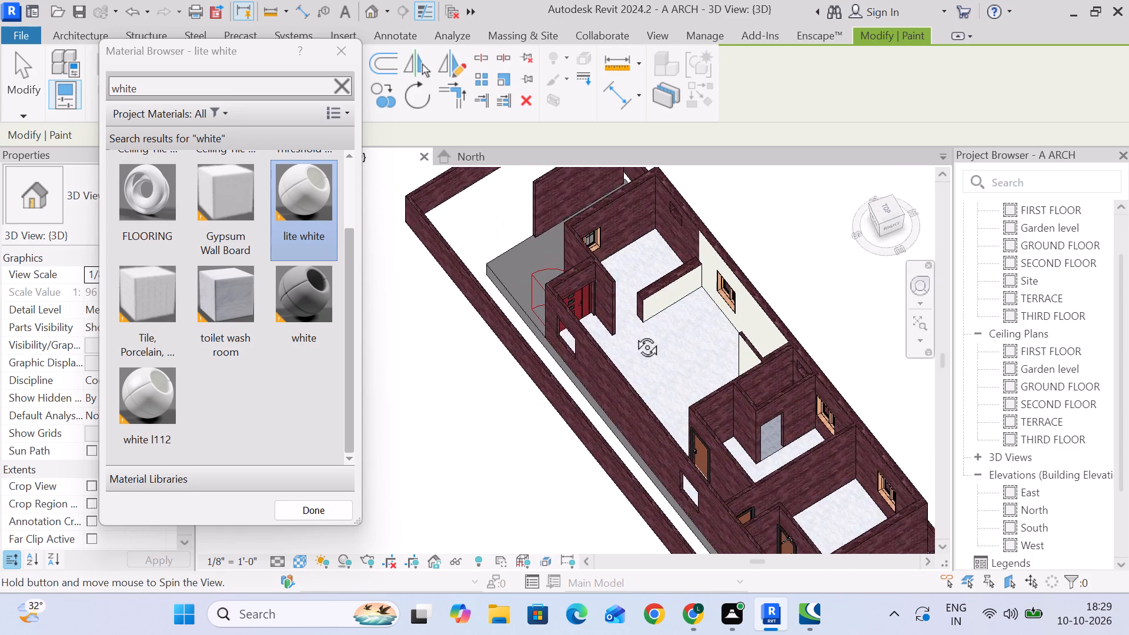
{"action": "middle_click_drag", "start_coordinate": [634, 334], "coordinate": [696, 327]}
{"action": "scroll", "coordinate": [583, 357], "scroll_direction": "up", "scroll_amount": 8}
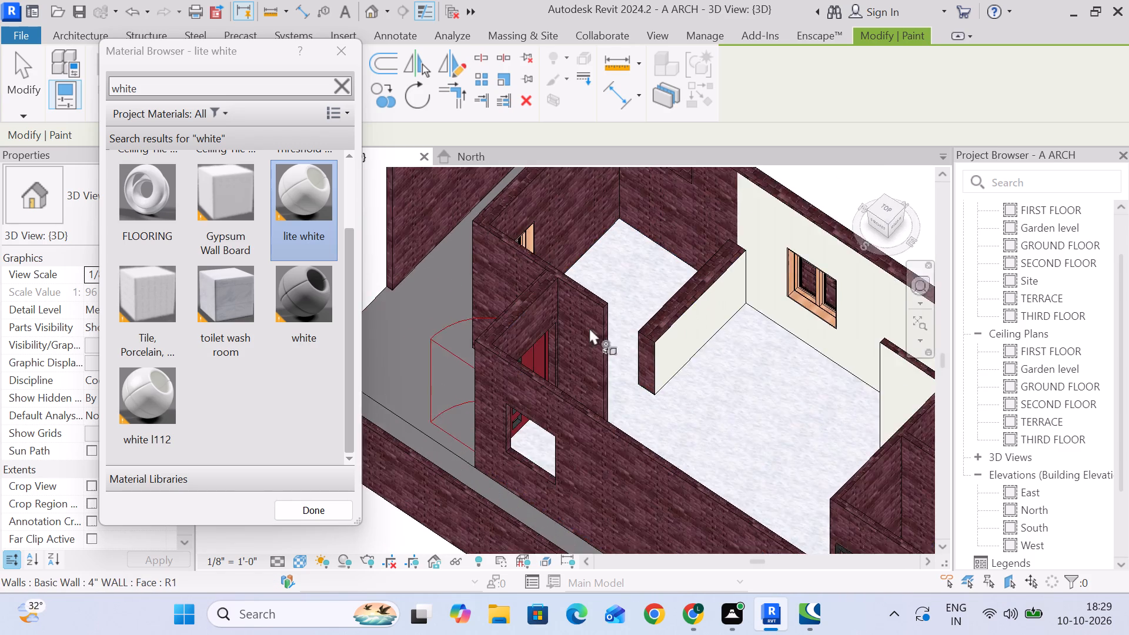
{"action": "scroll", "coordinate": [589, 327], "scroll_direction": "up", "scroll_amount": 3}
{"action": "left_click", "coordinate": [576, 313]}
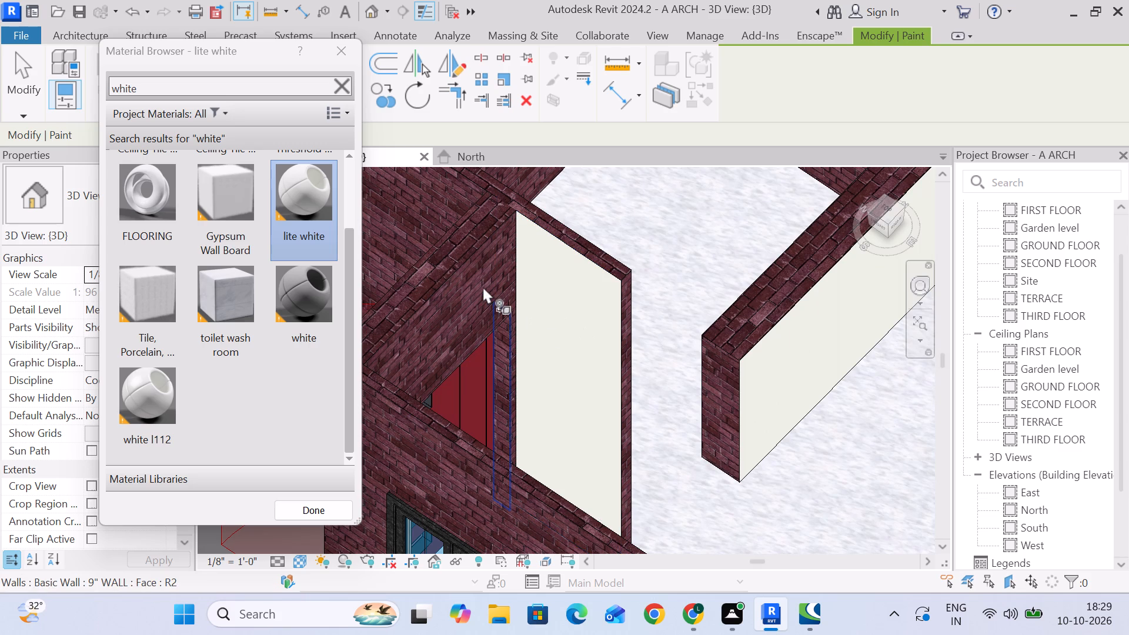
{"action": "left_click", "coordinate": [483, 285]}
Paint the narrow 9" wall strips on both sides of the red main door with lite white.
{"action": "scroll", "coordinate": [609, 321], "scroll_direction": "down", "scroll_amount": 11}
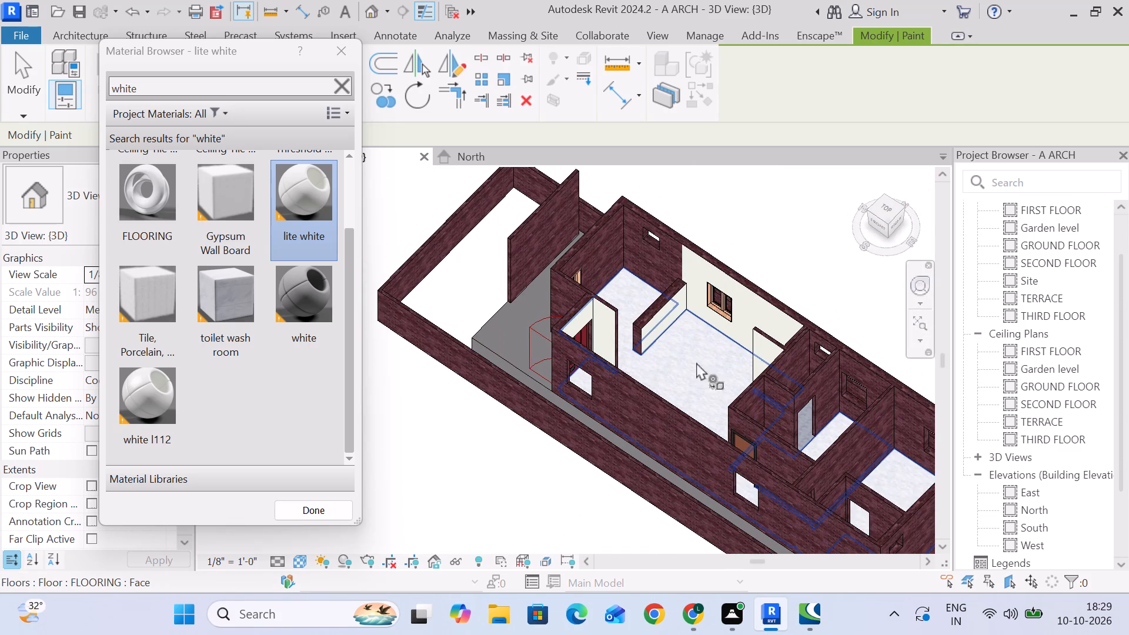
{"action": "scroll", "coordinate": [597, 352], "scroll_direction": "up", "scroll_amount": 19}
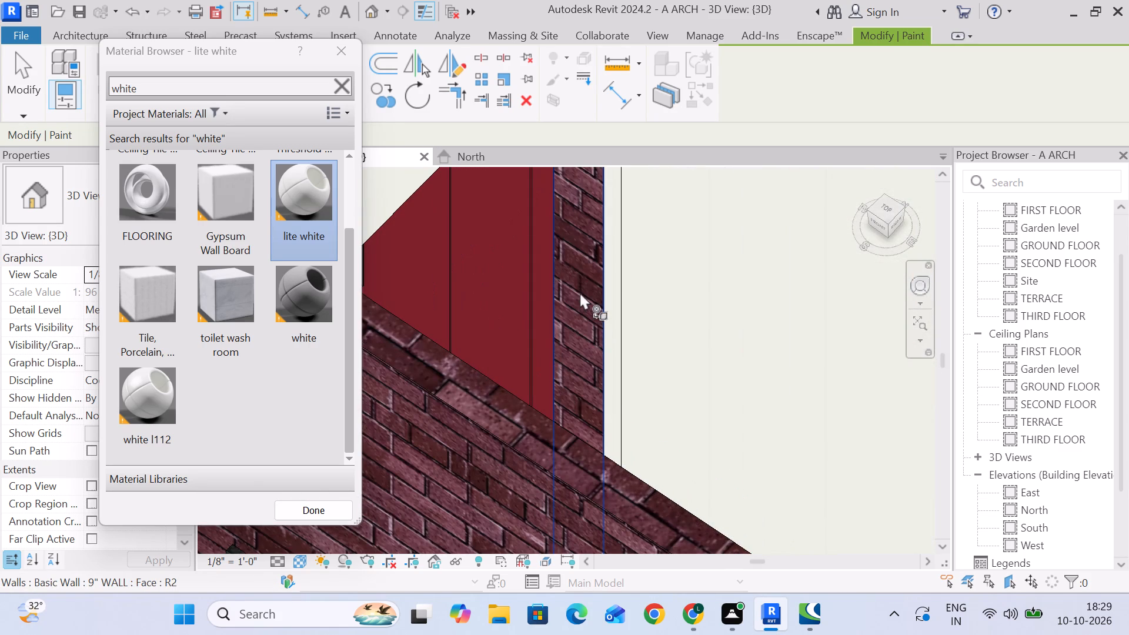
{"action": "left_click", "coordinate": [580, 292]}
{"action": "scroll", "coordinate": [638, 312], "scroll_direction": "down", "scroll_amount": 6}
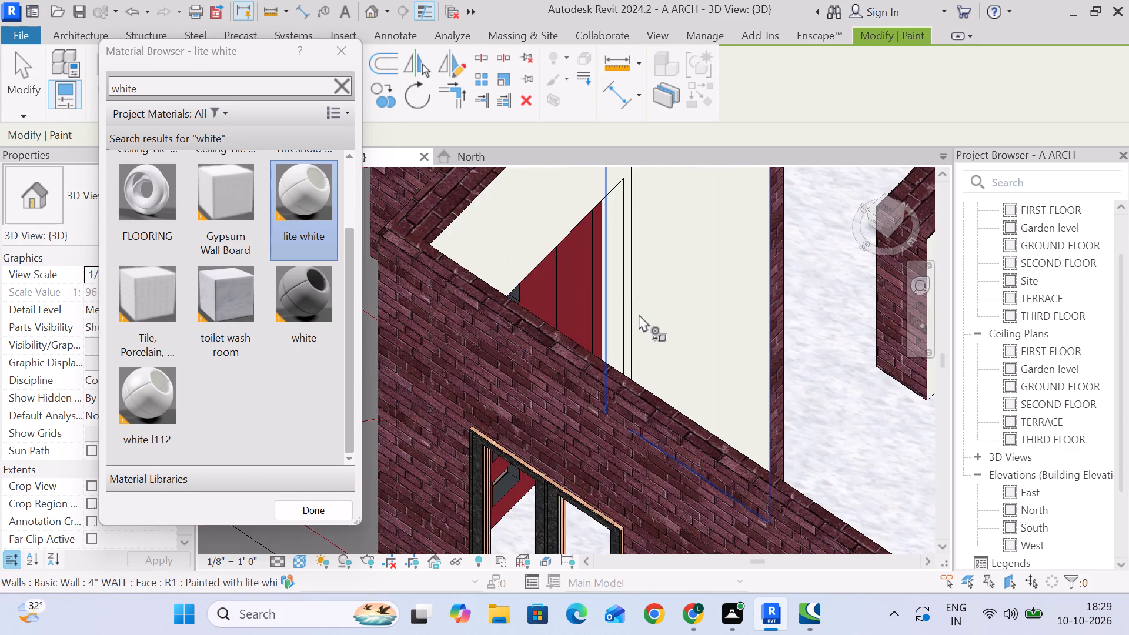
{"action": "scroll", "coordinate": [639, 314], "scroll_direction": "down", "scroll_amount": 6}
{"action": "middle_click_drag", "start_coordinate": [820, 364], "coordinate": [722, 328], "text": "shift"}
{"action": "scroll", "coordinate": [793, 346], "scroll_direction": "down", "scroll_amount": 4}
{"action": "middle_click_drag", "start_coordinate": [819, 355], "coordinate": [466, 430]}
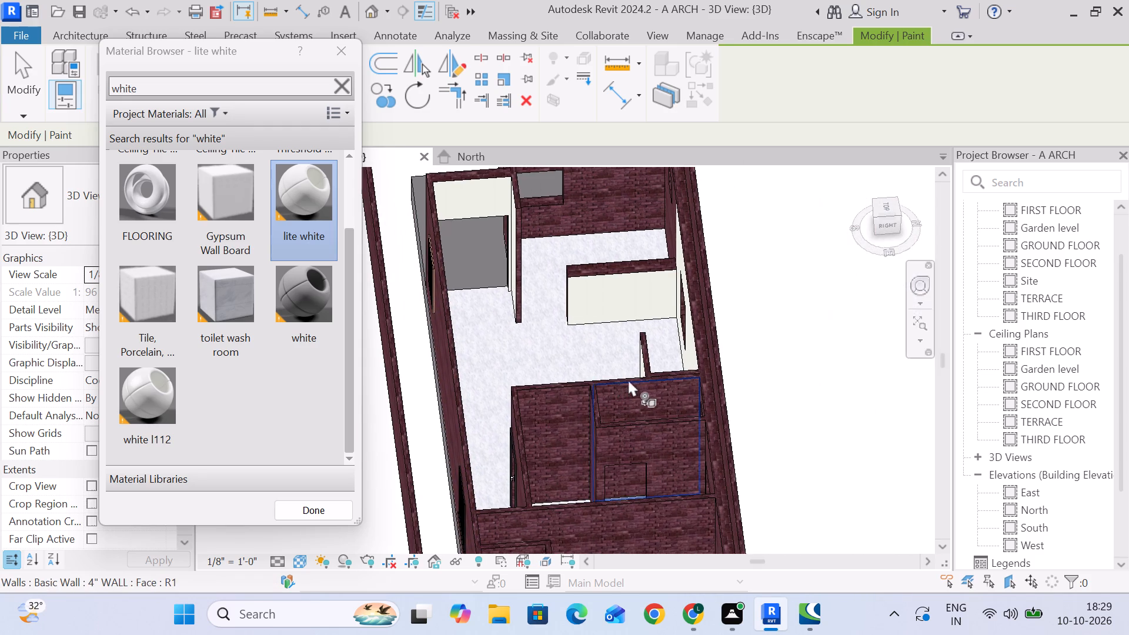
{"action": "scroll", "coordinate": [640, 375], "scroll_direction": "down", "scroll_amount": 2}
{"action": "middle_click_drag", "start_coordinate": [636, 375], "coordinate": [559, 329]}
{"action": "scroll", "coordinate": [572, 329], "scroll_direction": "down", "scroll_amount": 1}
{"action": "scroll", "coordinate": [683, 296], "scroll_direction": "up", "scroll_amount": 4}
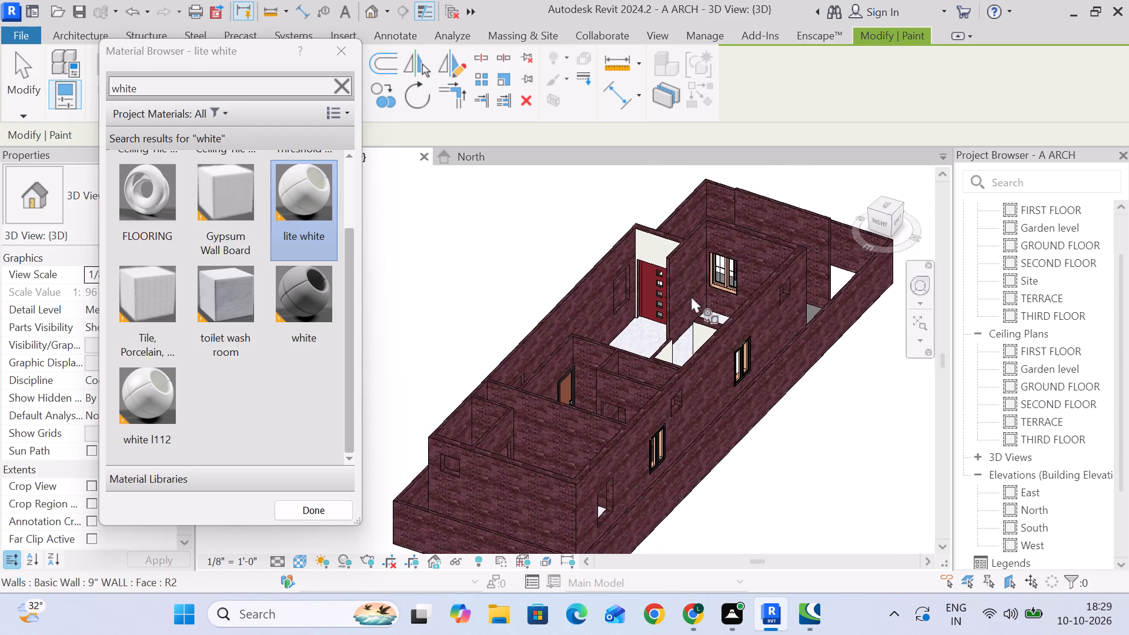
{"action": "scroll", "coordinate": [691, 296], "scroll_direction": "up", "scroll_amount": 2}
{"action": "scroll", "coordinate": [581, 224], "scroll_direction": "up", "scroll_amount": 9}
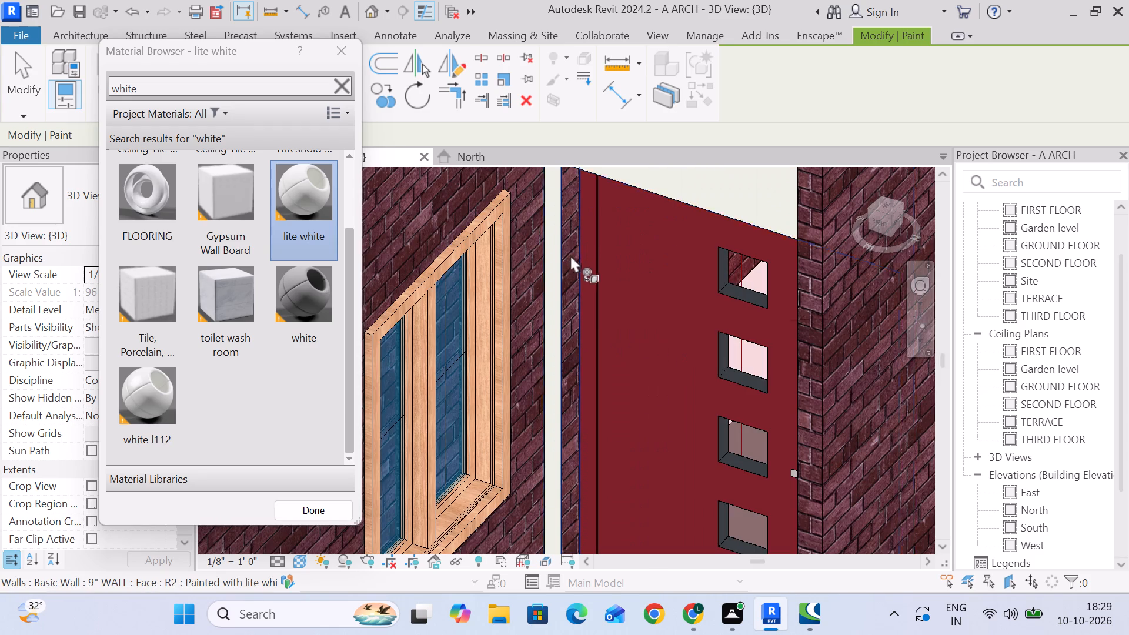
{"action": "left_click", "coordinate": [569, 233]}
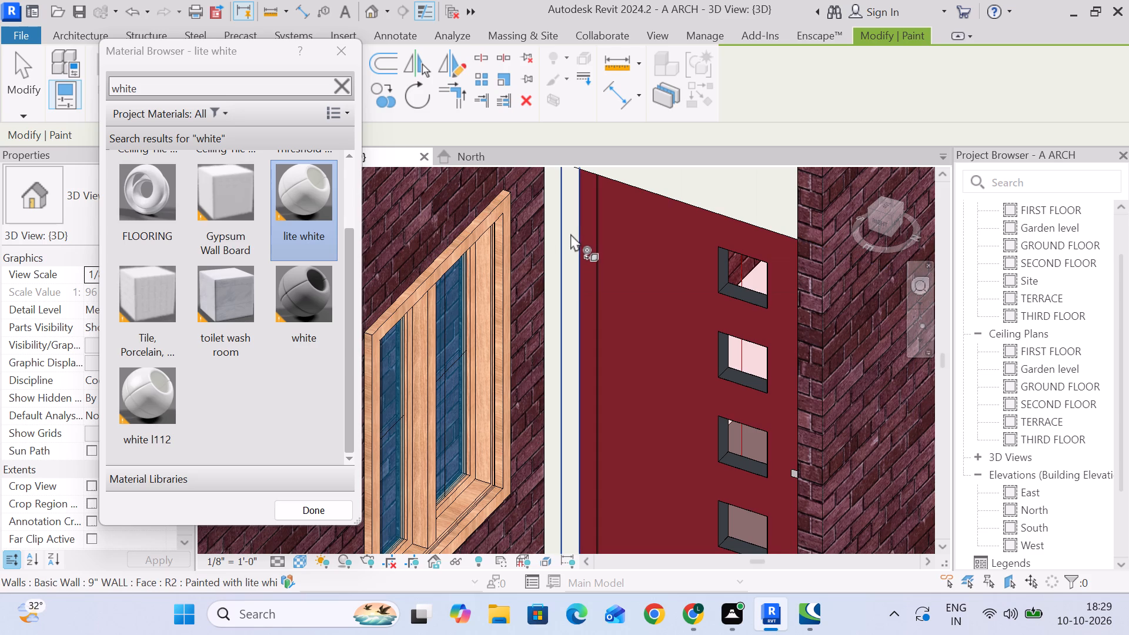
Paint the inner face of the long 4" south wall with lite white.
{"action": "scroll", "coordinate": [571, 297], "scroll_direction": "down", "scroll_amount": 8}
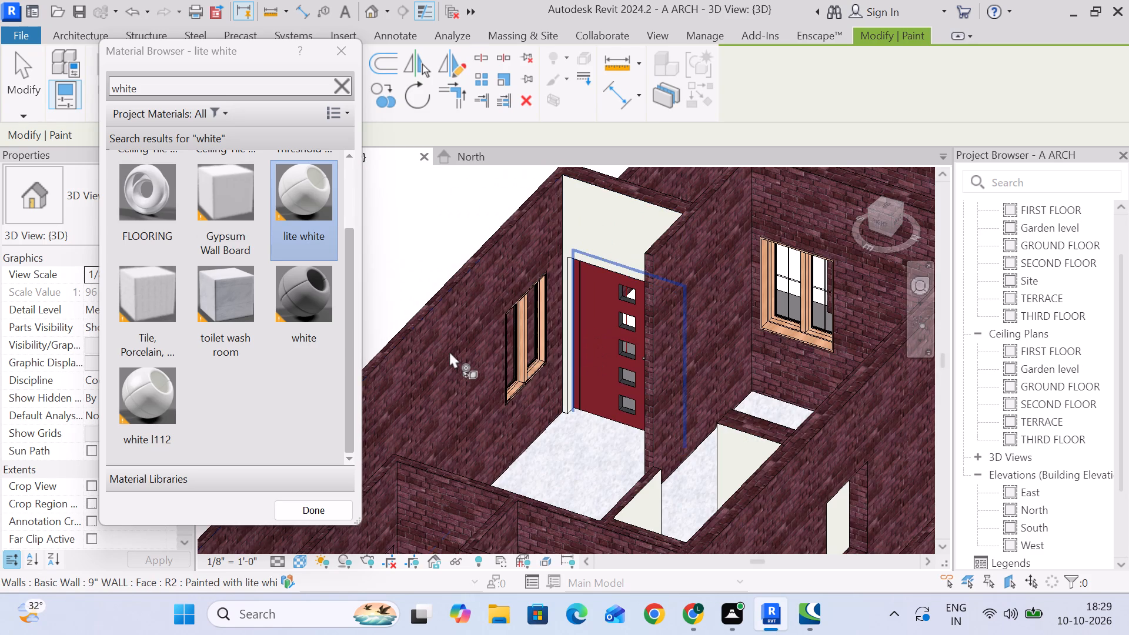
{"action": "left_click", "coordinate": [449, 351]}
Paint the passage-side face of the first bedroom's 4" wall containing its door with lite white.
{"action": "scroll", "coordinate": [502, 352], "scroll_direction": "down", "scroll_amount": 4}
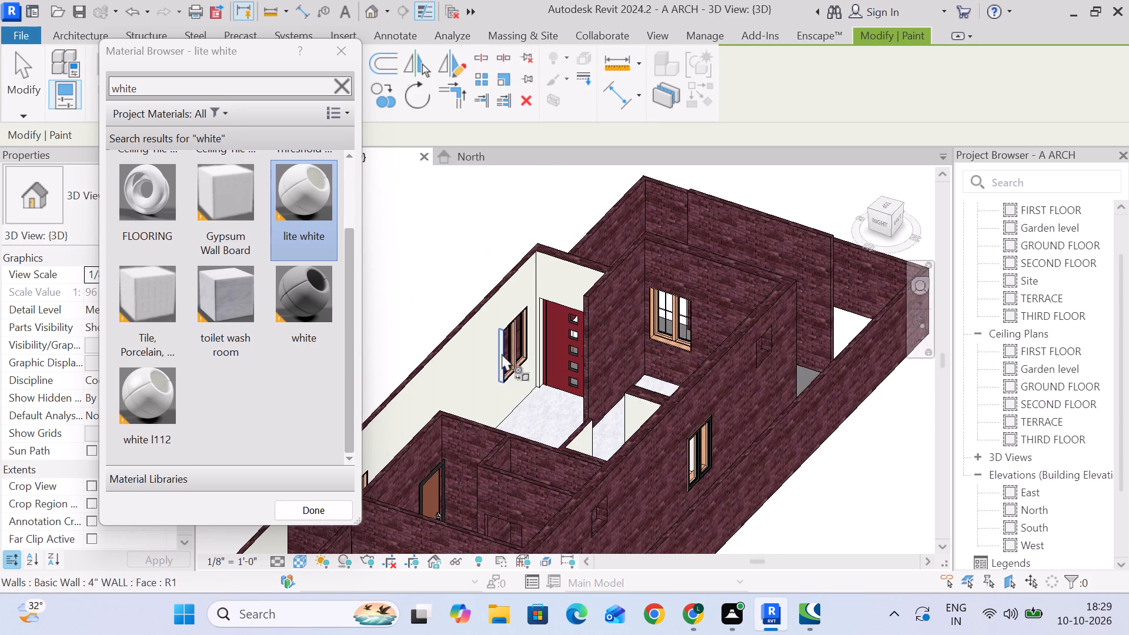
{"action": "middle_click_drag", "start_coordinate": [502, 353], "coordinate": [366, 377], "text": "shift"}
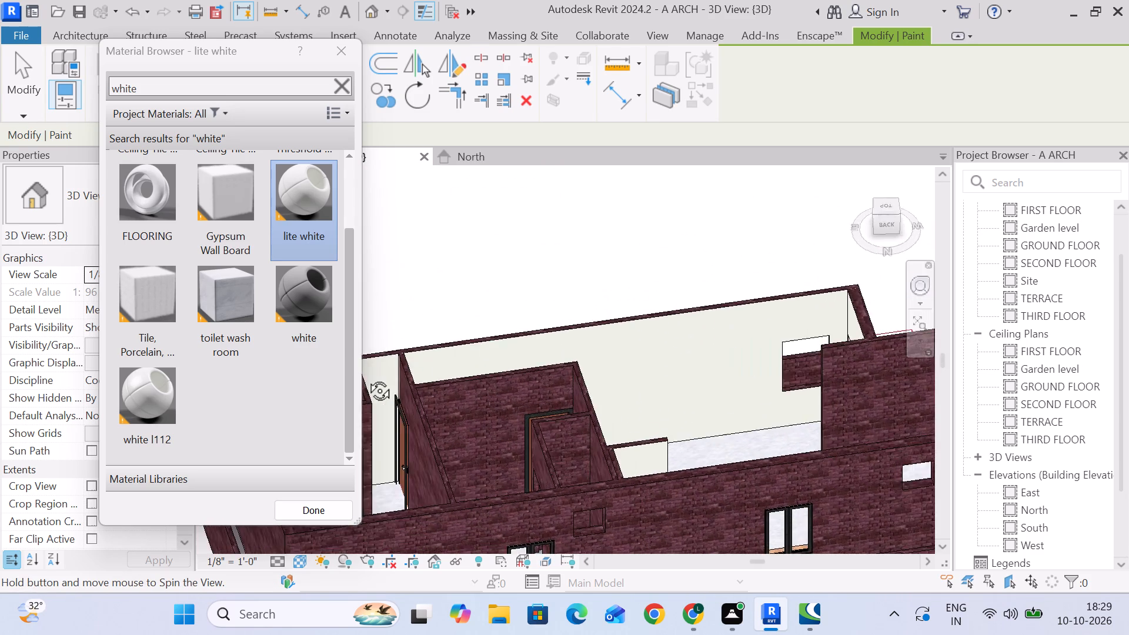
{"action": "middle_click_drag", "start_coordinate": [366, 377], "coordinate": [295, 387], "text": "shift"}
{"action": "middle_click_drag", "start_coordinate": [669, 360], "coordinate": [620, 368]}
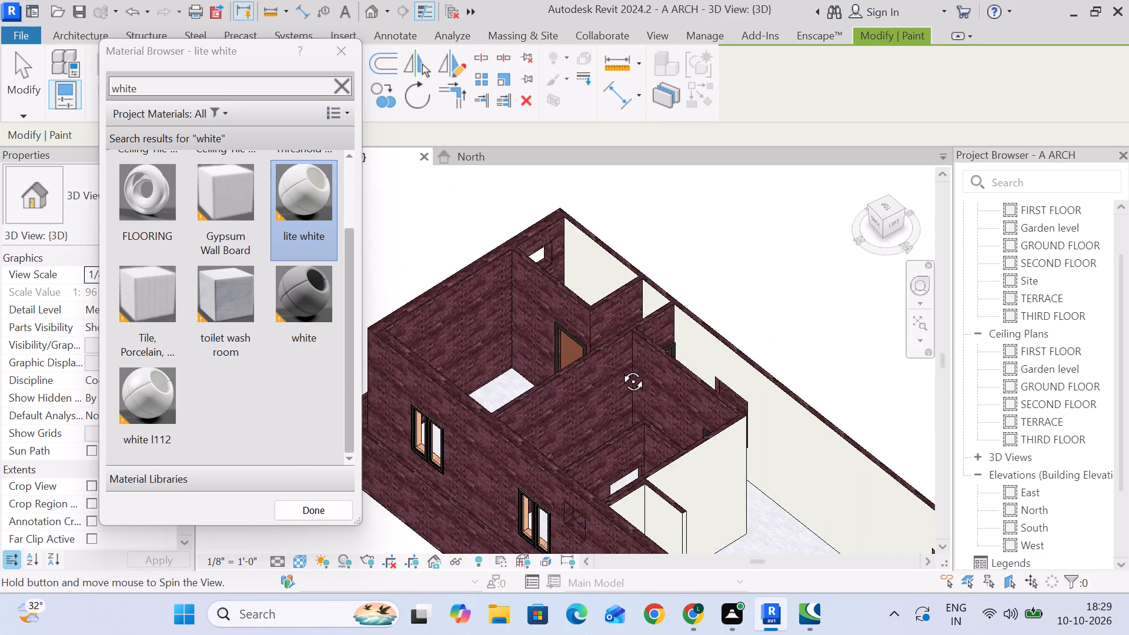
{"action": "middle_click_drag", "start_coordinate": [620, 368], "coordinate": [569, 372]}
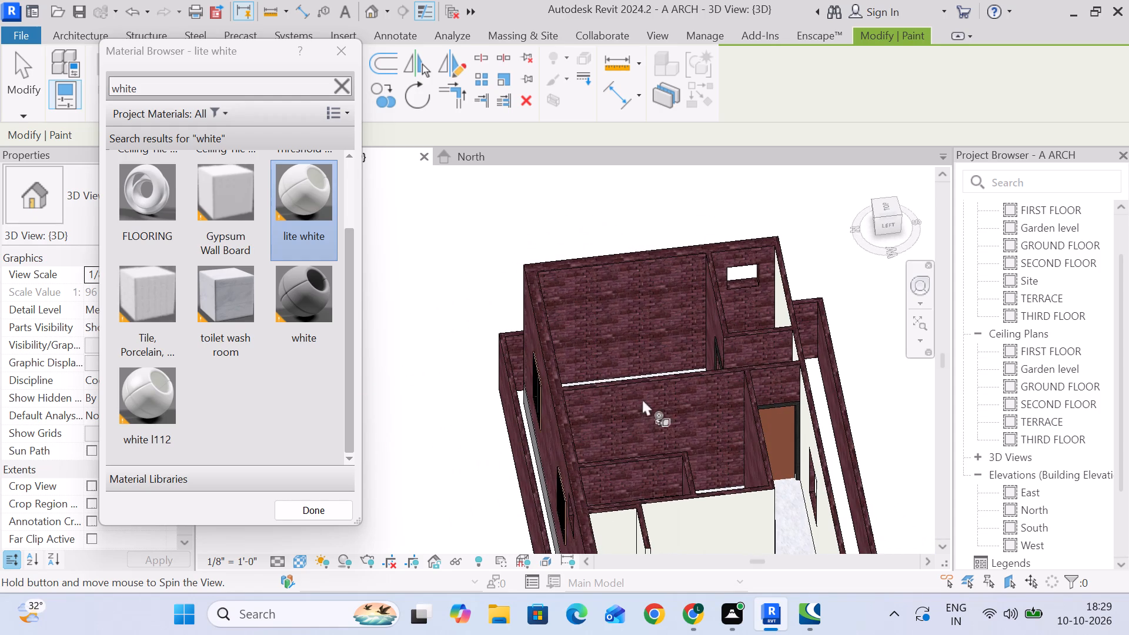
{"action": "middle_click_drag", "start_coordinate": [663, 407], "coordinate": [515, 303]}
{"action": "middle_click_drag", "start_coordinate": [750, 337], "coordinate": [704, 320]}
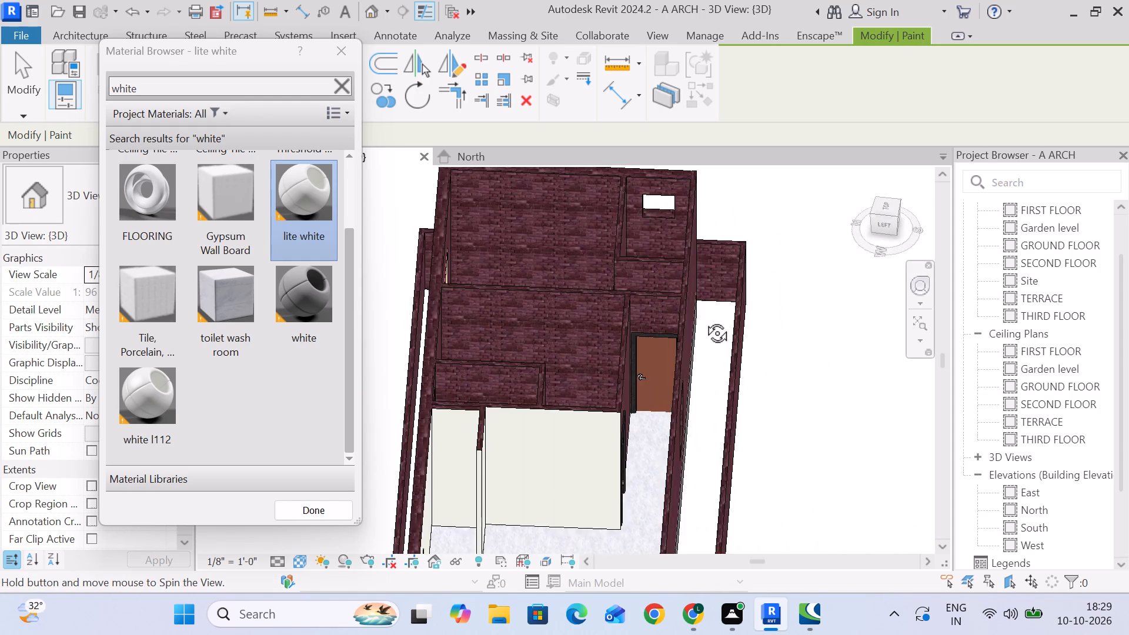
{"action": "middle_click_drag", "start_coordinate": [704, 320], "coordinate": [666, 316]}
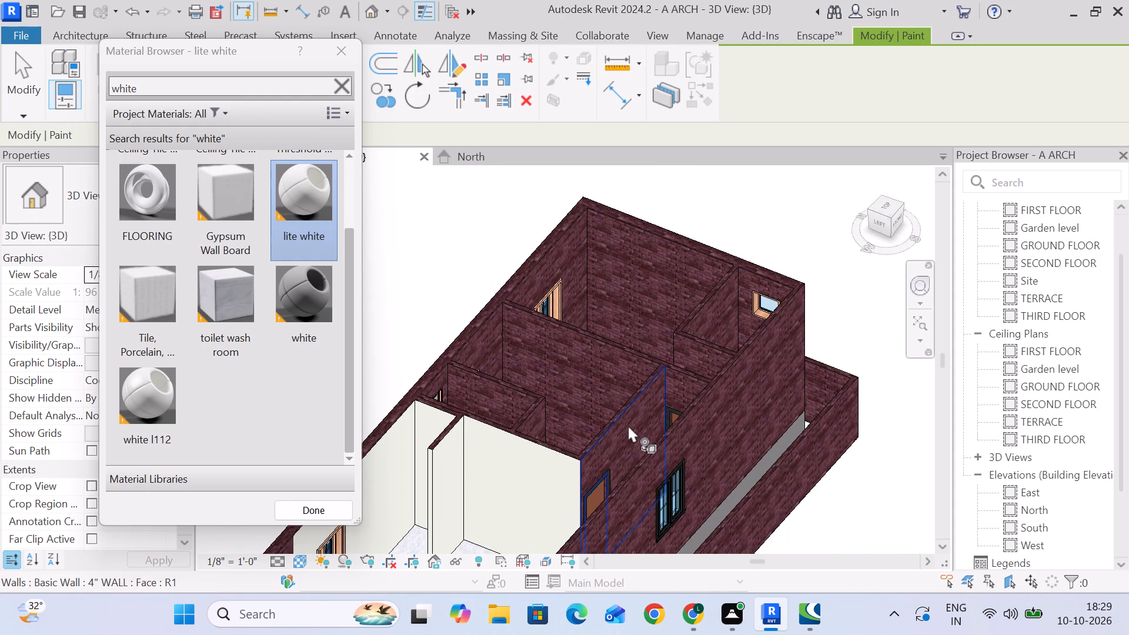
{"action": "left_click", "coordinate": [628, 425]}
Paint the 4" wall around the second bedroom's door at the passage end lite white, and finish painting.
{"action": "middle_click_drag", "start_coordinate": [622, 395], "coordinate": [557, 335]}
{"action": "scroll", "coordinate": [622, 394], "scroll_direction": "up", "scroll_amount": 1}
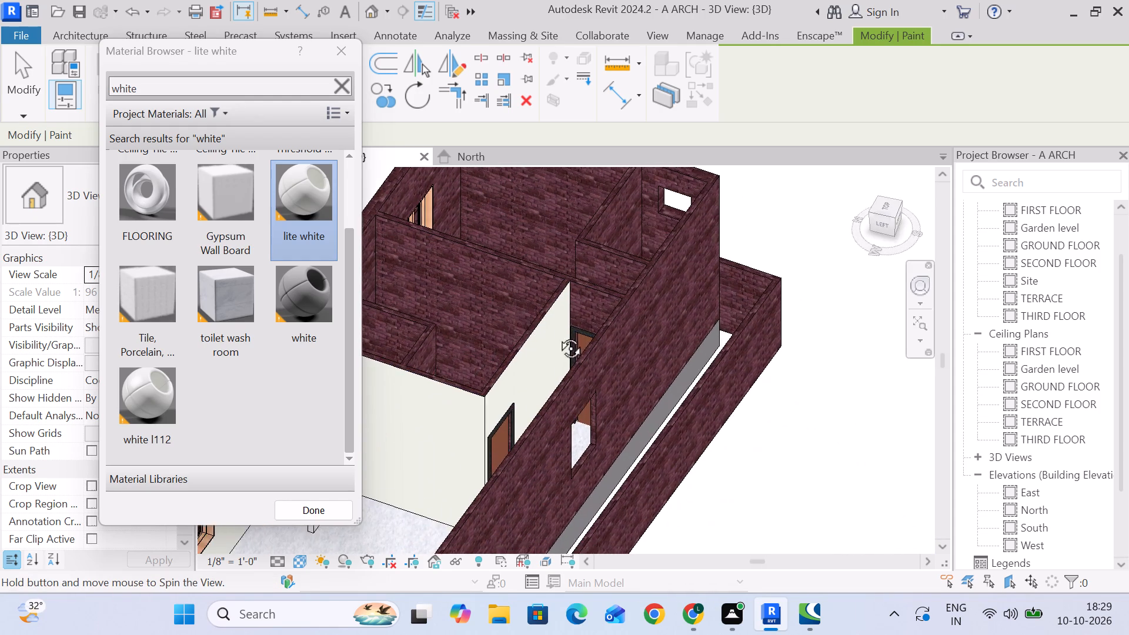
{"action": "middle_click_drag", "start_coordinate": [557, 335], "coordinate": [583, 336]}
{"action": "left_click", "coordinate": [565, 235]}
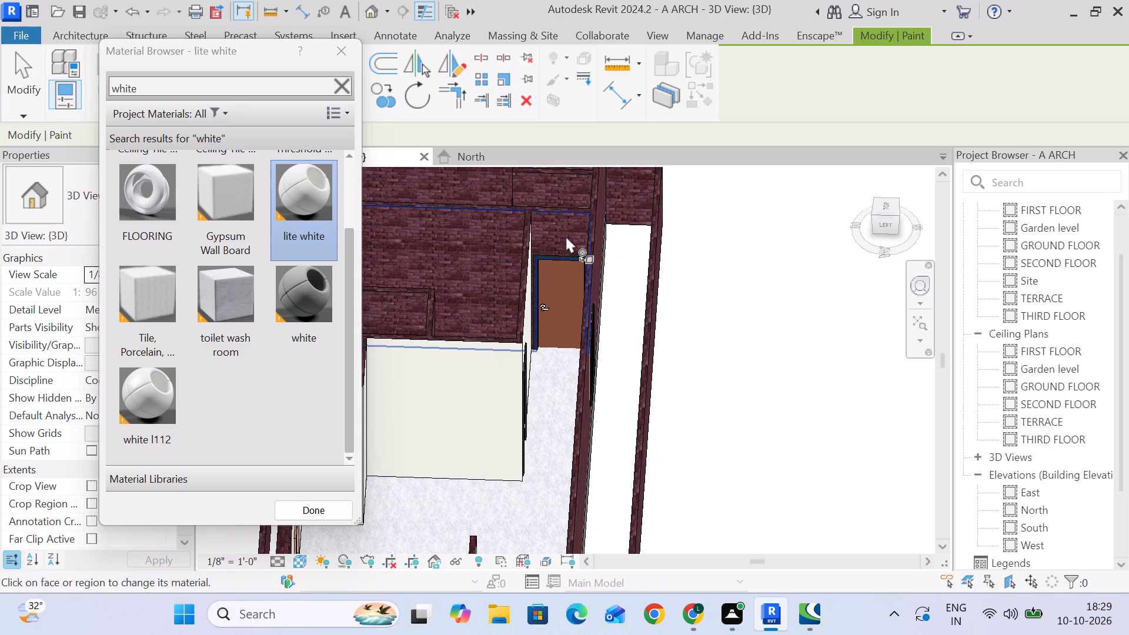
{"action": "left_click", "coordinate": [348, 41]}
In the ground floor plan, split the 4" wall between the two bedrooms where the passage wall meets it.
{"action": "left_click", "coordinate": [483, 59]}
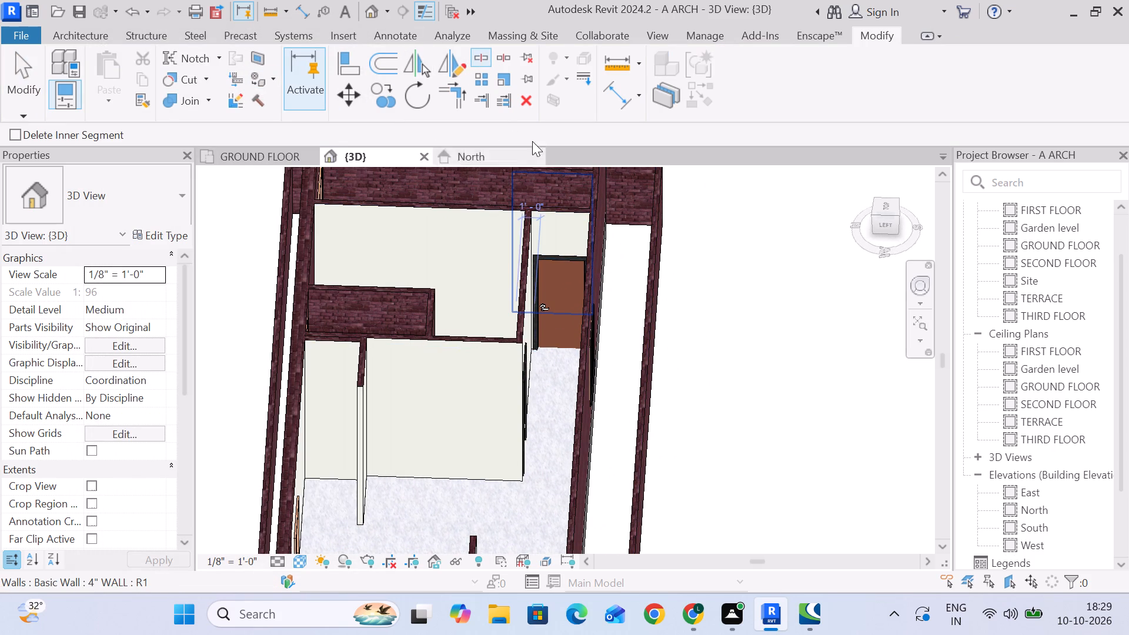
{"action": "left_click", "coordinate": [266, 152]}
{"action": "scroll", "coordinate": [770, 327], "scroll_direction": "up", "scroll_amount": 5}
{"action": "scroll", "coordinate": [724, 289], "scroll_direction": "up", "scroll_amount": 4}
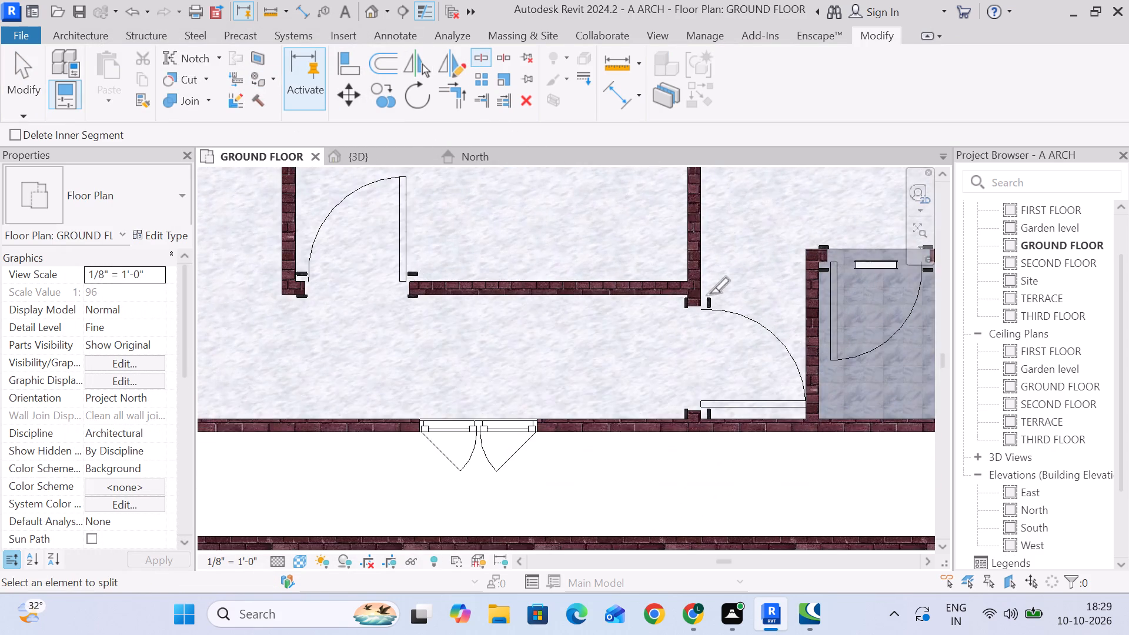
{"action": "scroll", "coordinate": [709, 293], "scroll_direction": "up", "scroll_amount": 8}
{"action": "left_click", "coordinate": [692, 284]}
Split the 4" south wall at the bedroom partition junction and at the second toilet's west wall.
{"action": "scroll", "coordinate": [764, 285], "scroll_direction": "down", "scroll_amount": 5}
{"action": "middle_click_drag", "start_coordinate": [764, 289], "coordinate": [670, 289]}
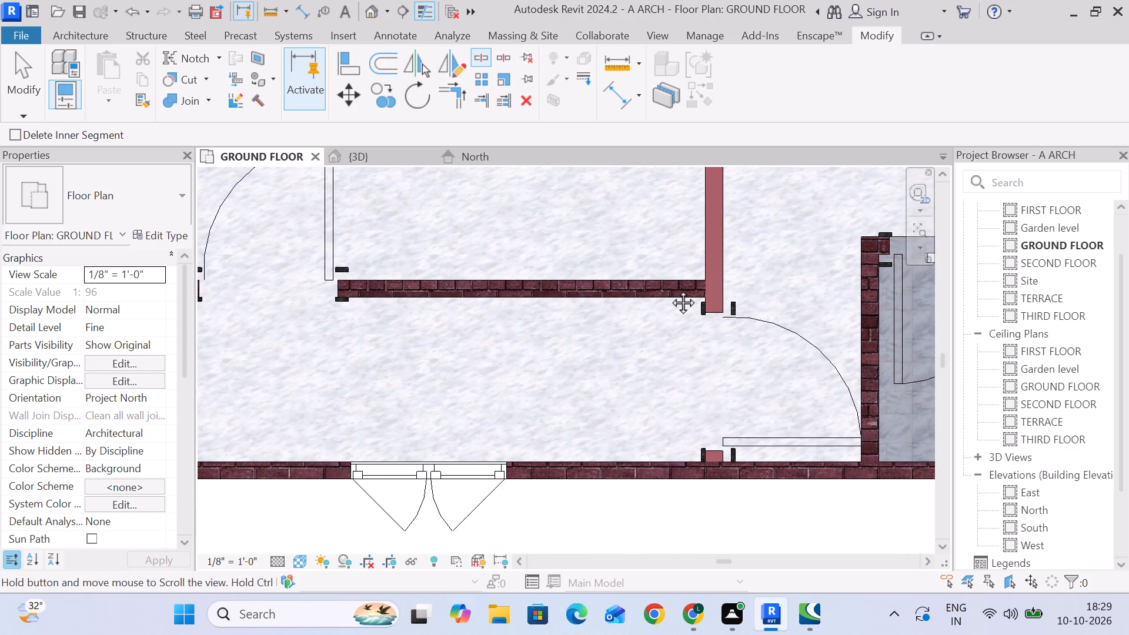
{"action": "middle_click_drag", "start_coordinate": [670, 289], "coordinate": [443, 289]}
{"action": "scroll", "coordinate": [643, 330], "scroll_direction": "down", "scroll_amount": 3}
{"action": "scroll", "coordinate": [468, 437], "scroll_direction": "up", "scroll_amount": 6}
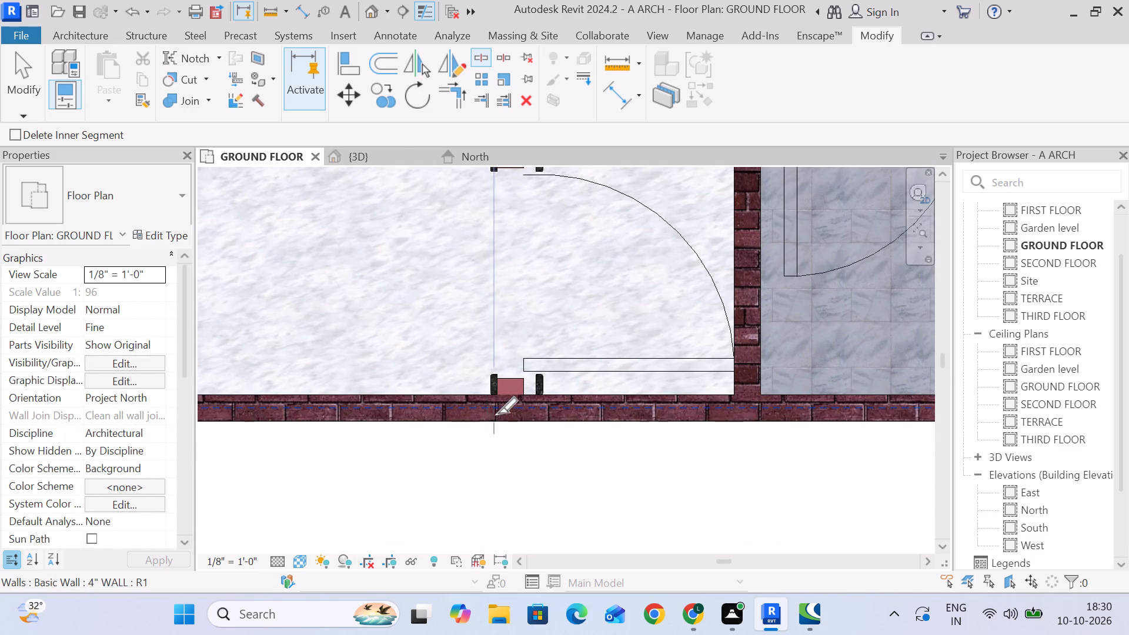
{"action": "left_click", "coordinate": [505, 409]}
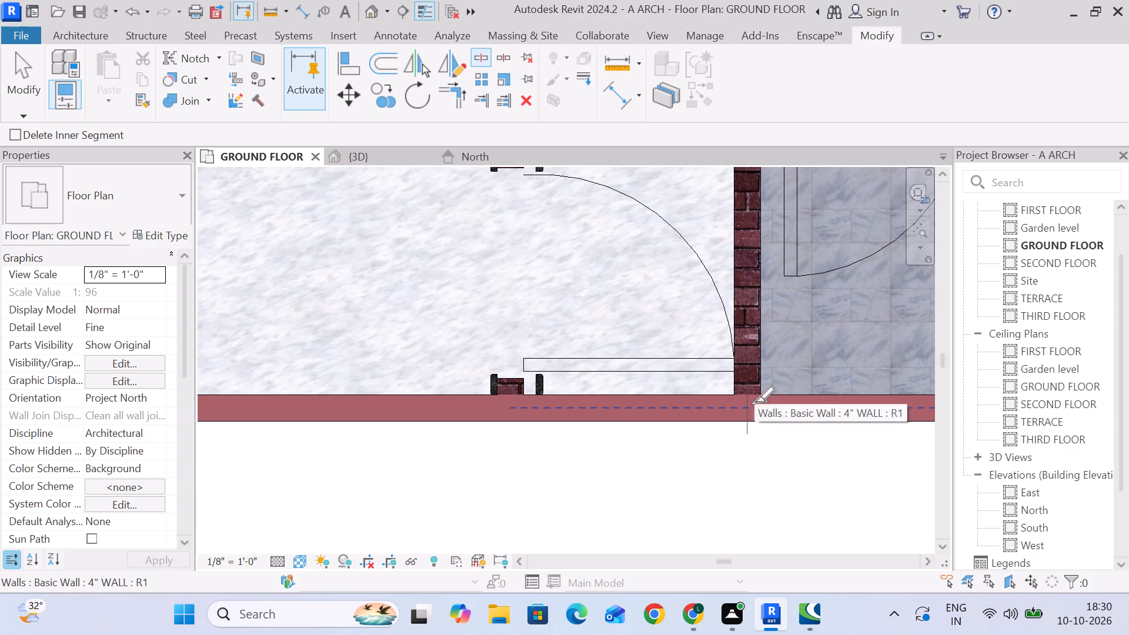
{"action": "left_click", "coordinate": [752, 402]}
Split the 9" east wall where the second toilet's north wall meets it.
{"action": "scroll", "coordinate": [771, 402], "scroll_direction": "down", "scroll_amount": 8}
{"action": "middle_click_drag", "start_coordinate": [794, 407], "coordinate": [559, 408]}
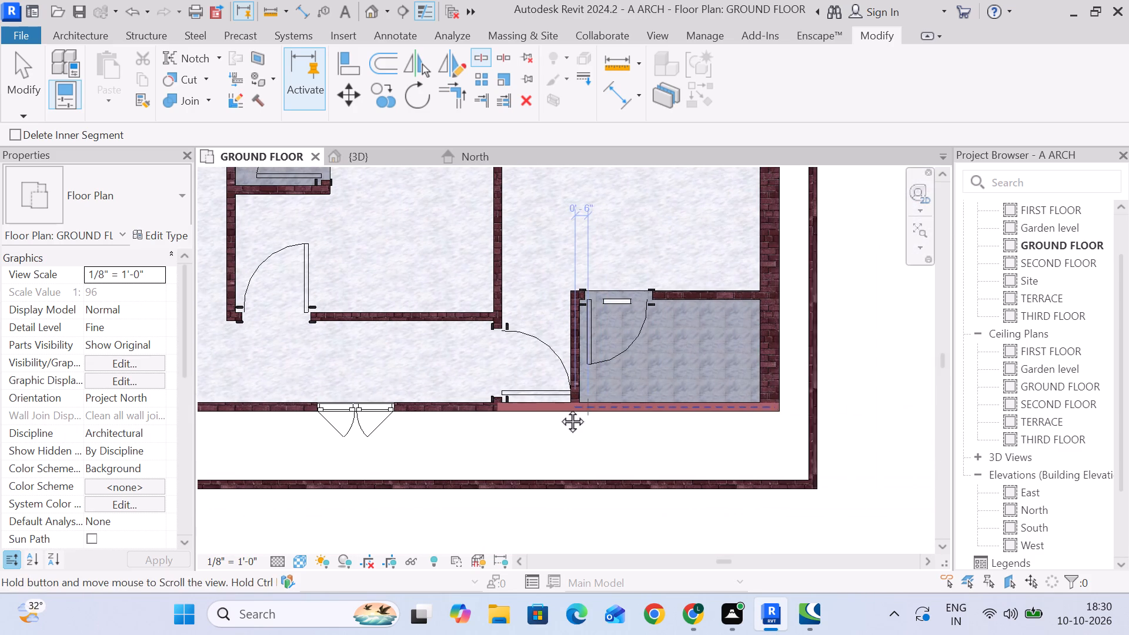
{"action": "middle_click_drag", "start_coordinate": [559, 408], "coordinate": [559, 408]}
{"action": "scroll", "coordinate": [589, 395], "scroll_direction": "down", "scroll_amount": 4}
{"action": "scroll", "coordinate": [669, 336], "scroll_direction": "up", "scroll_amount": 6}
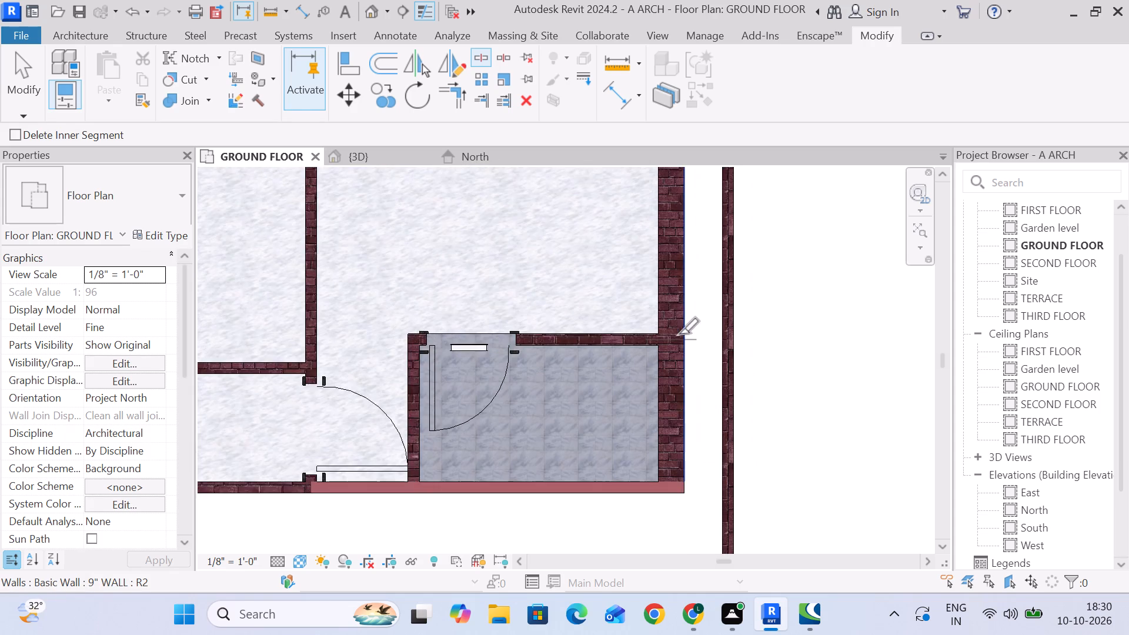
{"action": "scroll", "coordinate": [678, 333], "scroll_direction": "up", "scroll_amount": 5}
{"action": "left_click", "coordinate": [664, 341]}
Examine the remaining wall junctions across the ground floor plan for needed splits, and end the Split command.
{"action": "scroll", "coordinate": [680, 340], "scroll_direction": "down", "scroll_amount": 5}
{"action": "middle_click_drag", "start_coordinate": [680, 341], "coordinate": [696, 415]}
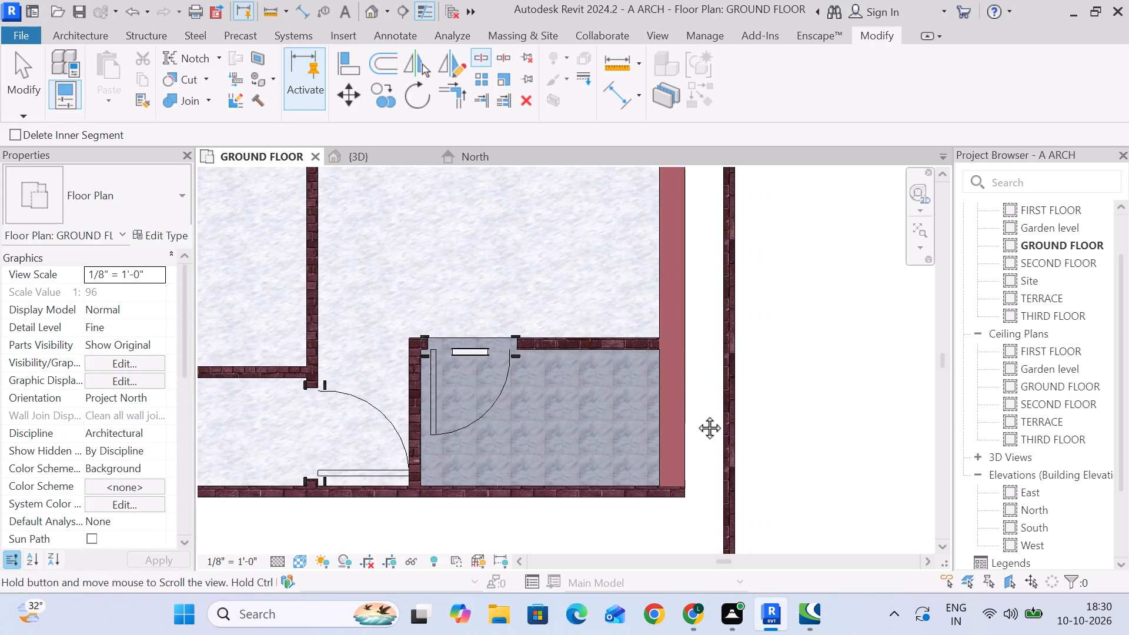
{"action": "middle_click_drag", "start_coordinate": [696, 415], "coordinate": [704, 439]}
{"action": "scroll", "coordinate": [707, 429], "scroll_direction": "down", "scroll_amount": 5}
{"action": "scroll", "coordinate": [526, 239], "scroll_direction": "up", "scroll_amount": 2}
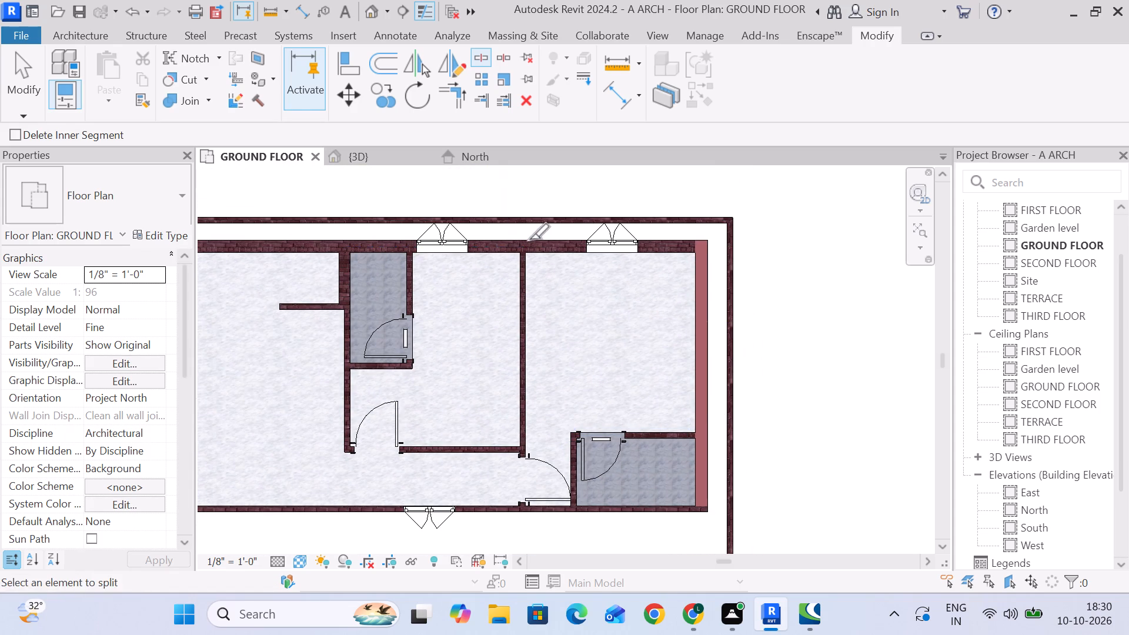
{"action": "scroll", "coordinate": [529, 239], "scroll_direction": "up", "scroll_amount": 3}
{"action": "scroll", "coordinate": [539, 312], "scroll_direction": "down", "scroll_amount": 4}
{"action": "middle_click_drag", "start_coordinate": [599, 380], "coordinate": [610, 276]}
{"action": "middle_click_drag", "start_coordinate": [592, 362], "coordinate": [612, 298]}
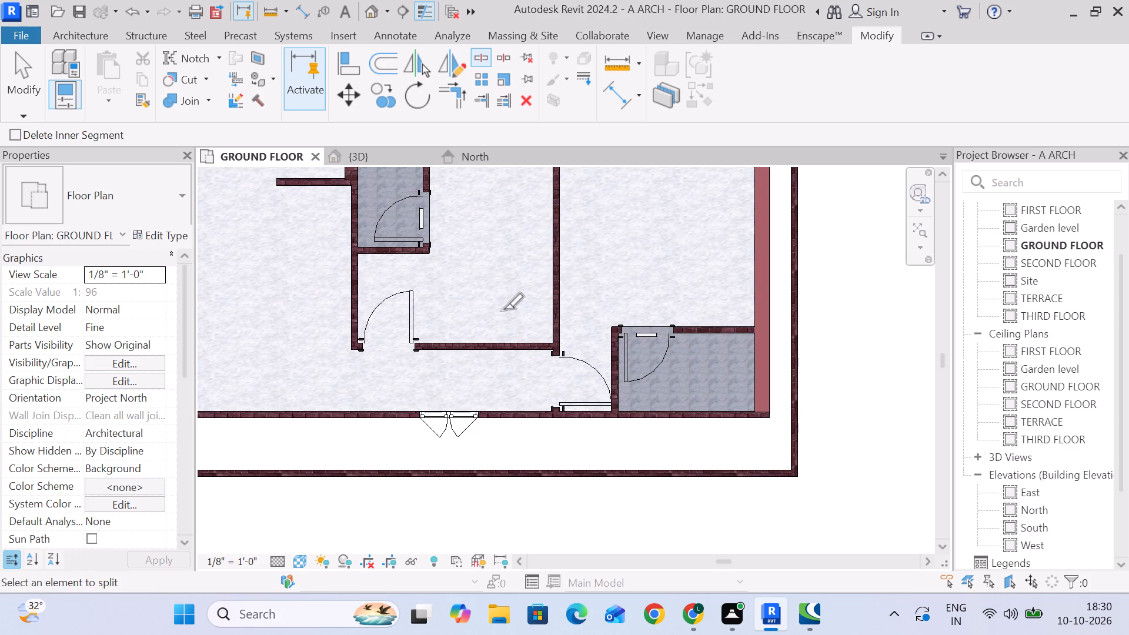
{"action": "middle_click_drag", "start_coordinate": [505, 310], "coordinate": [532, 401]}
{"action": "scroll", "coordinate": [369, 317], "scroll_direction": "up", "scroll_amount": 2}
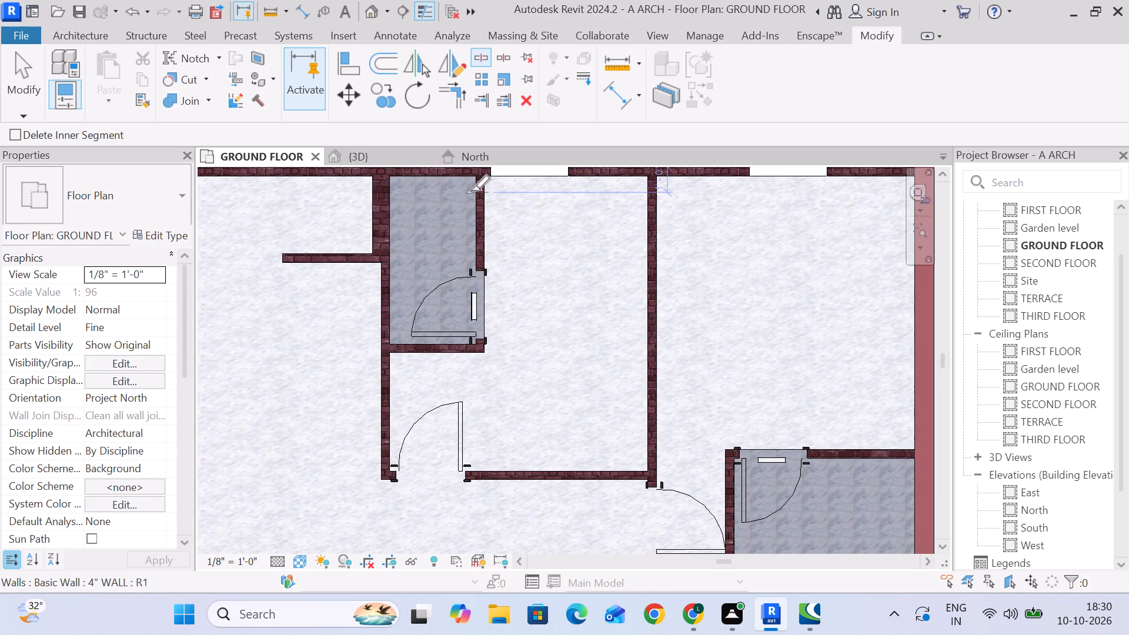
{"action": "scroll", "coordinate": [499, 311], "scroll_direction": "down", "scroll_amount": 3}
{"action": "middle_click_drag", "start_coordinate": [514, 351], "coordinate": [544, 272]}
{"action": "scroll", "coordinate": [550, 300], "scroll_direction": "down", "scroll_amount": 3}
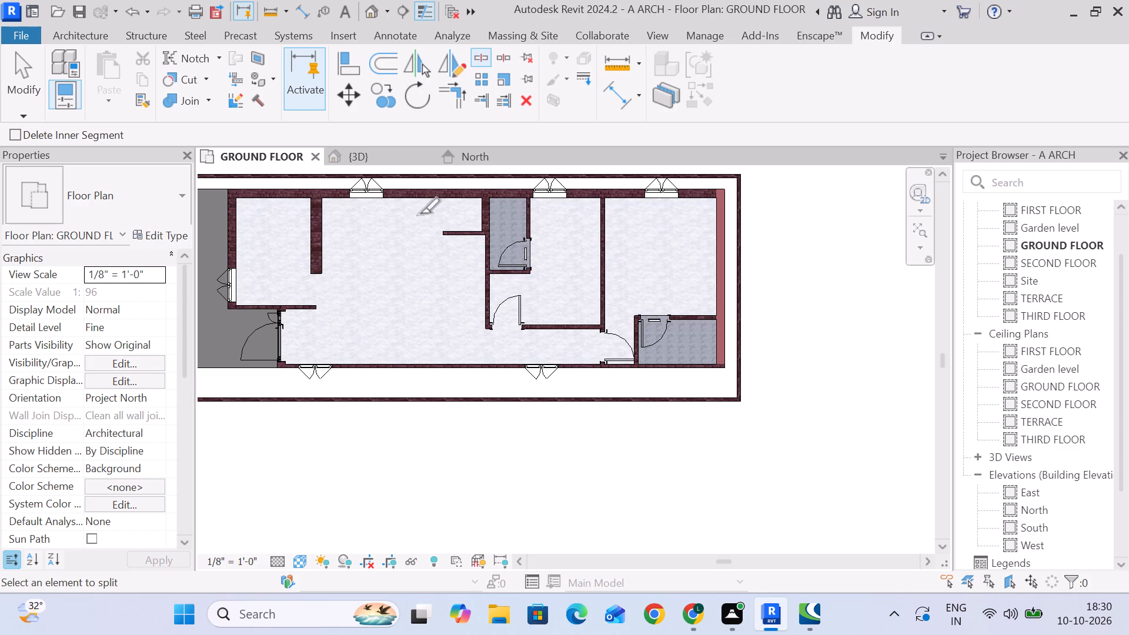
{"action": "left_click", "coordinate": [22, 85]}
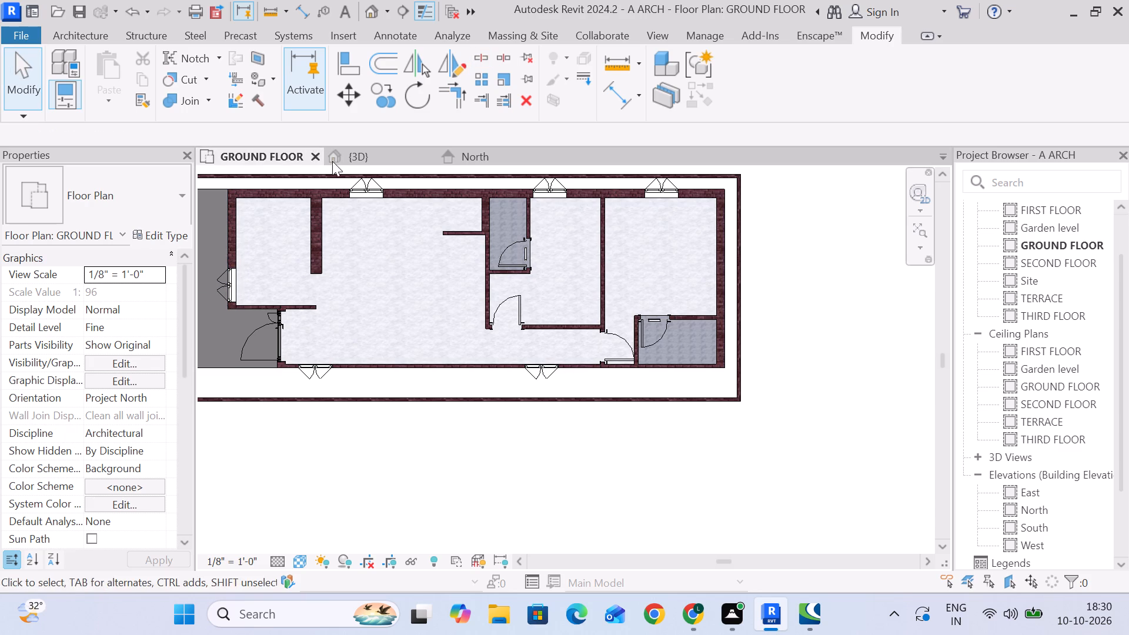
In the 3D view, remove the paint from the south wall faces in the second toilet and rear bedroom, and from the bedroom partition's front face.
{"action": "left_click", "coordinate": [341, 161]}
{"action": "scroll", "coordinate": [545, 282], "scroll_direction": "down", "scroll_amount": 4}
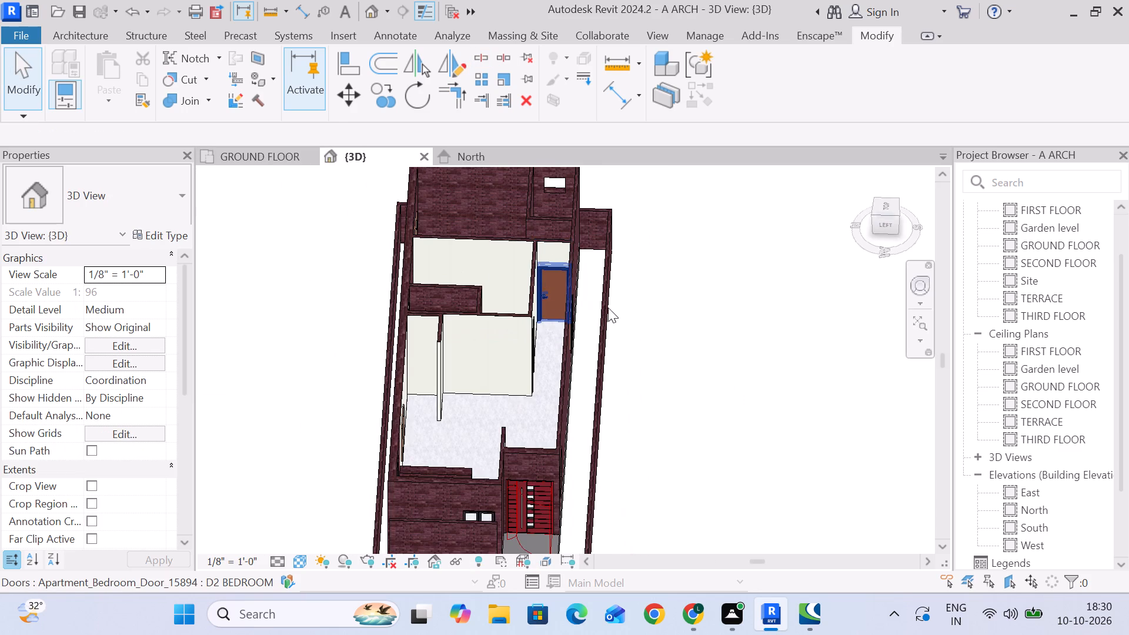
{"action": "scroll", "coordinate": [610, 318], "scroll_direction": "down", "scroll_amount": 2}
{"action": "middle_click_drag", "start_coordinate": [607, 316], "coordinate": [669, 319], "text": "shift"}
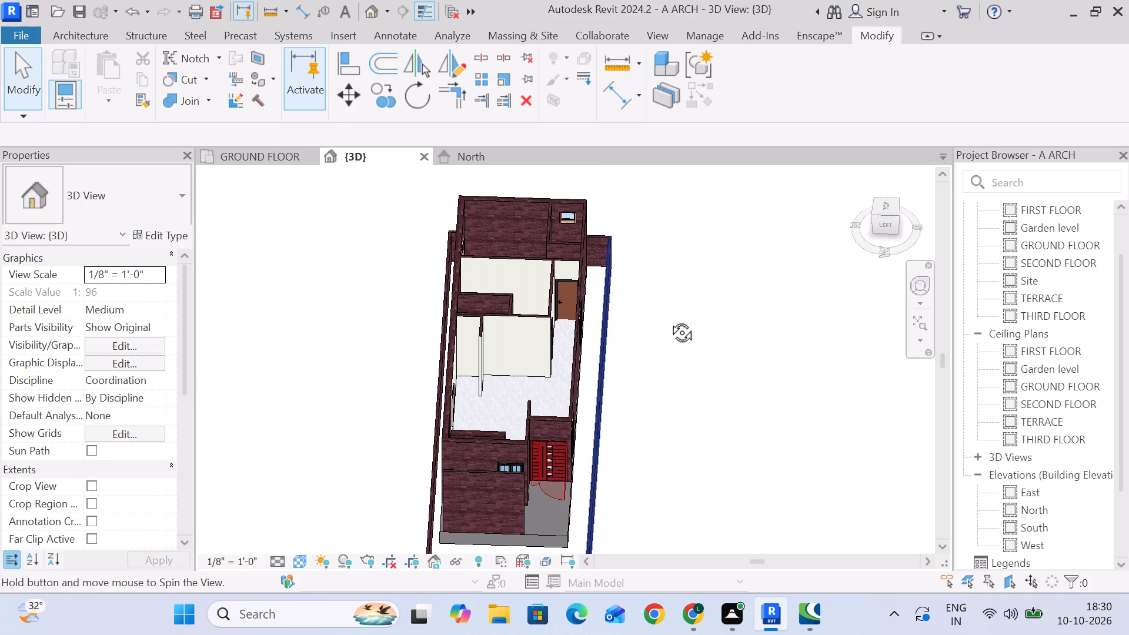
{"action": "middle_click_drag", "start_coordinate": [669, 319], "coordinate": [692, 310], "text": "shift"}
{"action": "left_click", "coordinate": [272, 79]}
{"action": "left_click", "coordinate": [269, 106]}
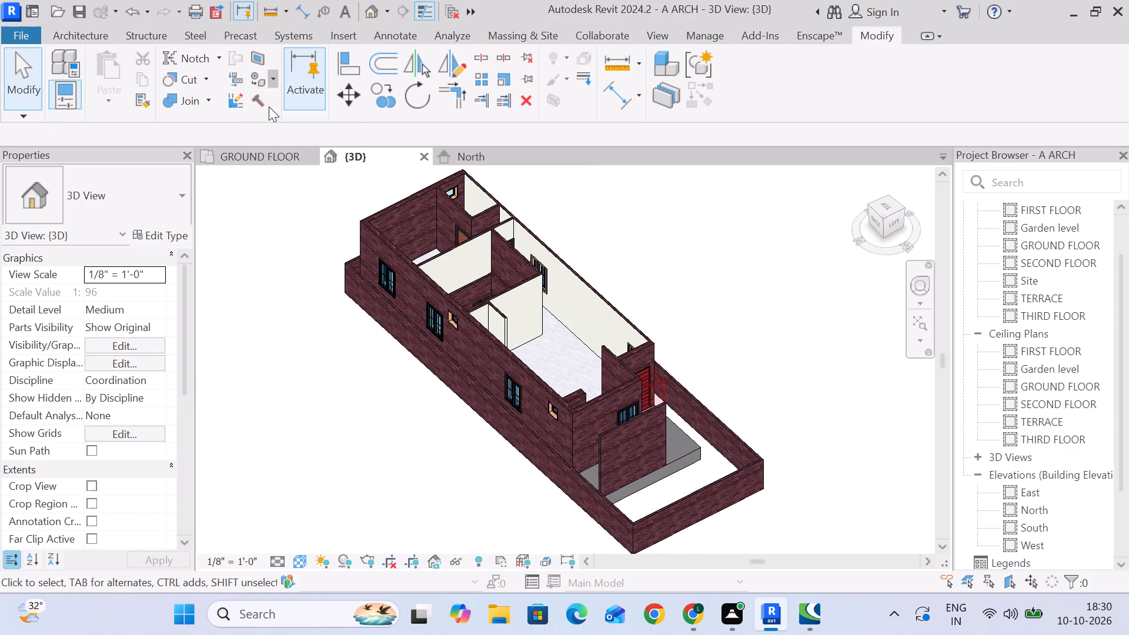
{"action": "left_click", "coordinate": [340, 46]}
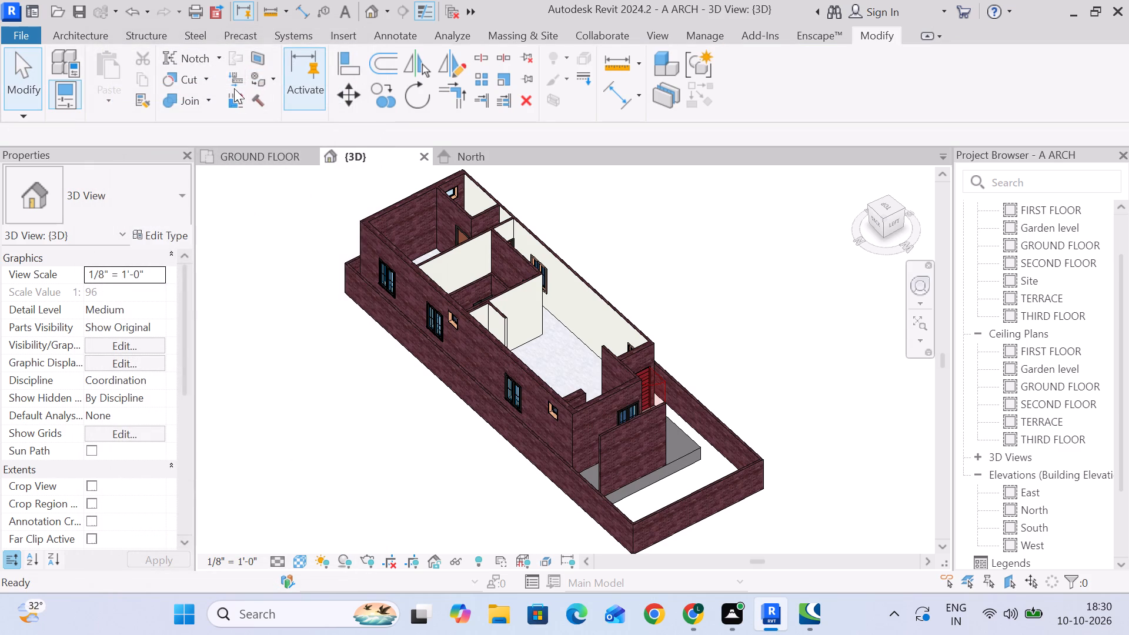
{"action": "left_click", "coordinate": [275, 78]}
{"action": "left_click", "coordinate": [278, 145]}
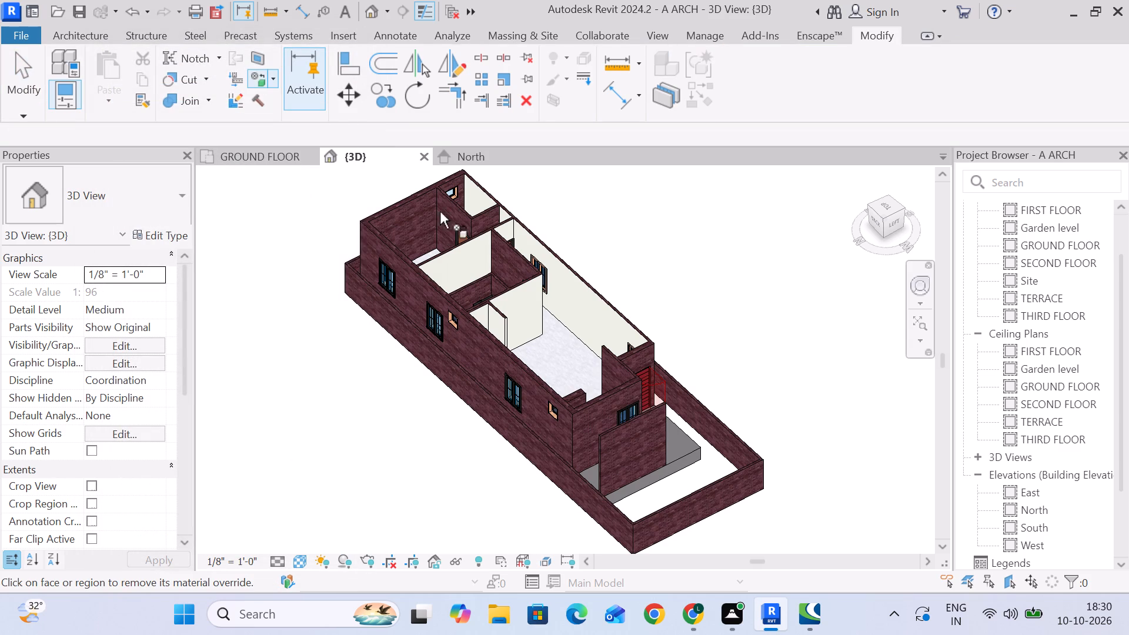
{"action": "scroll", "coordinate": [446, 208], "scroll_direction": "up", "scroll_amount": 5}
{"action": "left_click", "coordinate": [505, 199]}
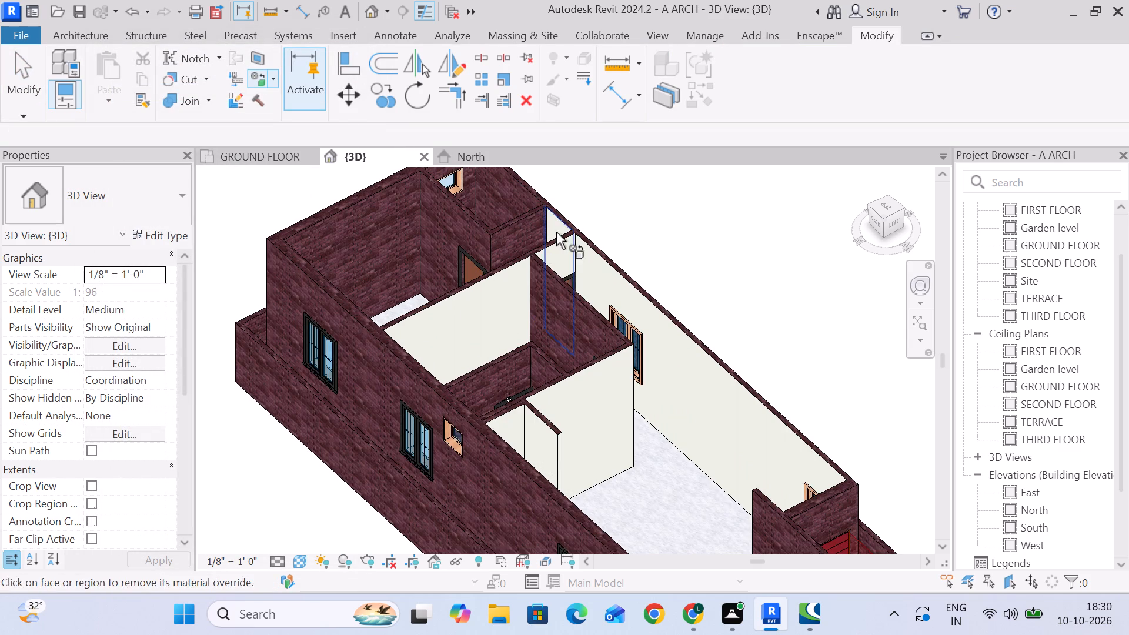
{"action": "scroll", "coordinate": [560, 232], "scroll_direction": "up", "scroll_amount": 5}
{"action": "left_click", "coordinate": [555, 225]}
{"action": "scroll", "coordinate": [517, 303], "scroll_direction": "down", "scroll_amount": 5}
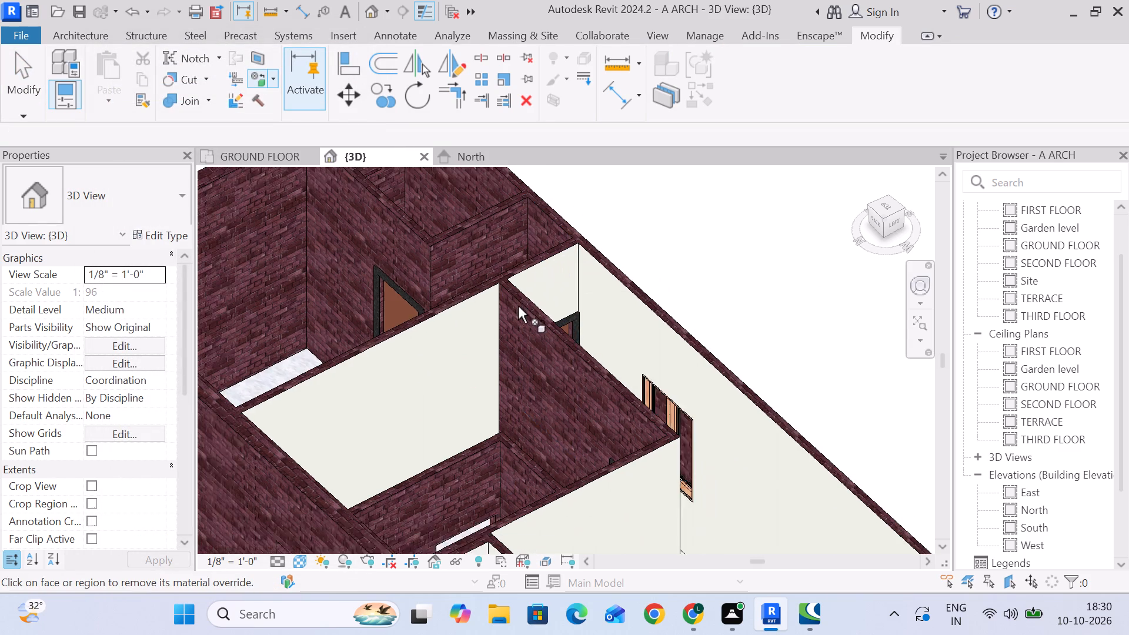
{"action": "left_click", "coordinate": [466, 332]}
{"action": "scroll", "coordinate": [496, 330], "scroll_direction": "down", "scroll_amount": 3}
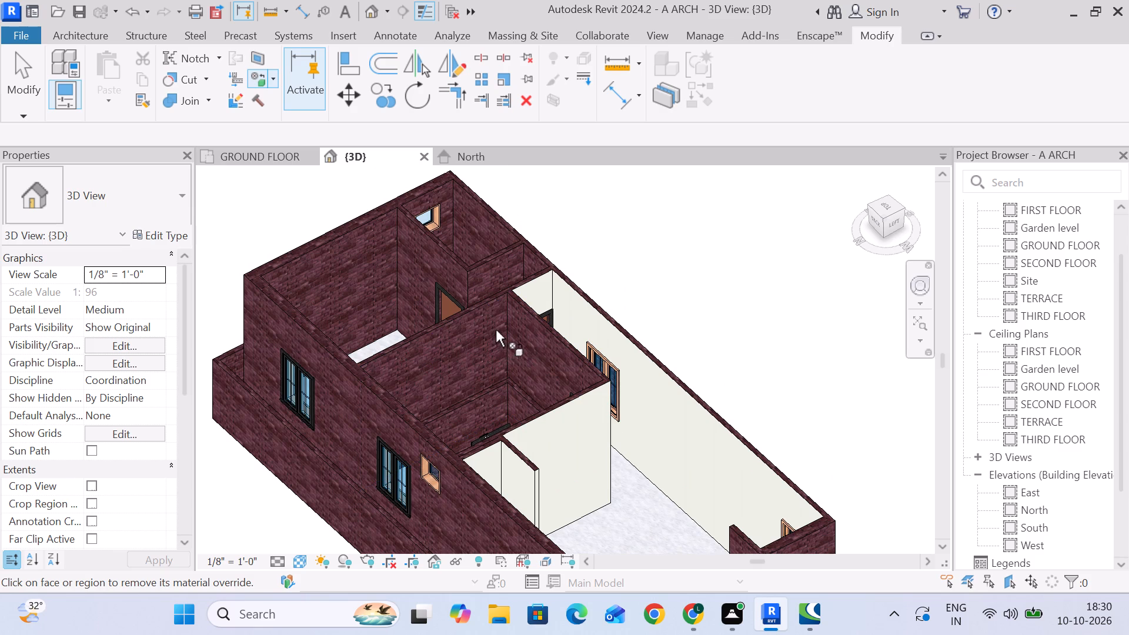
{"action": "middle_click_drag", "start_coordinate": [486, 328], "coordinate": [244, 365], "text": "shift"}
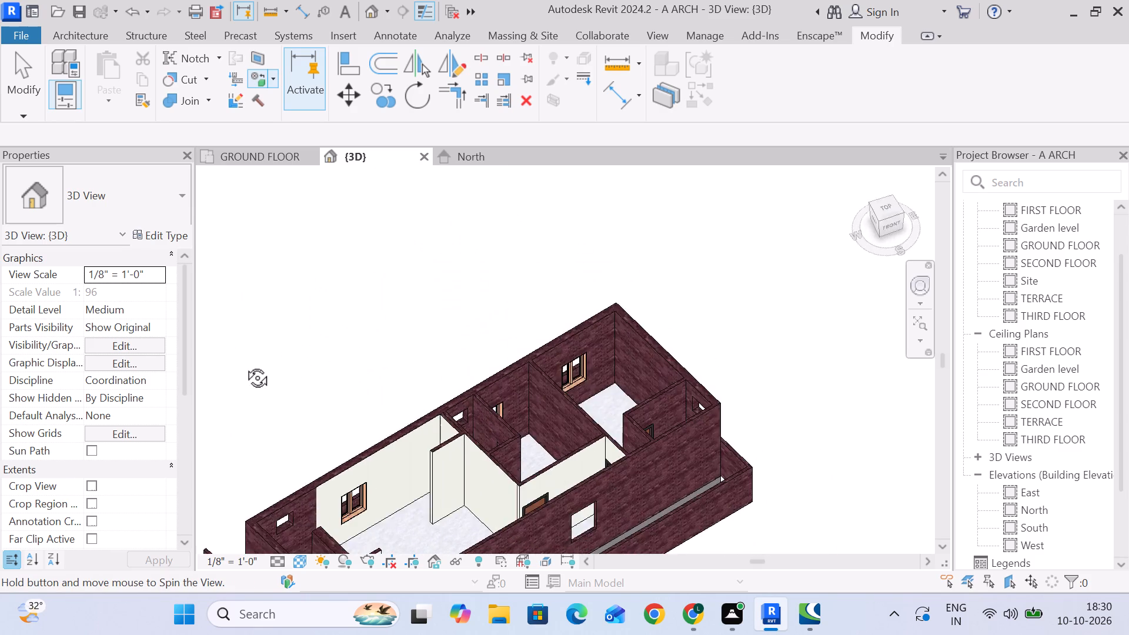
{"action": "middle_click_drag", "start_coordinate": [244, 365], "coordinate": [170, 382], "text": "shift"}
{"action": "middle_click_drag", "start_coordinate": [623, 324], "coordinate": [452, 336]}
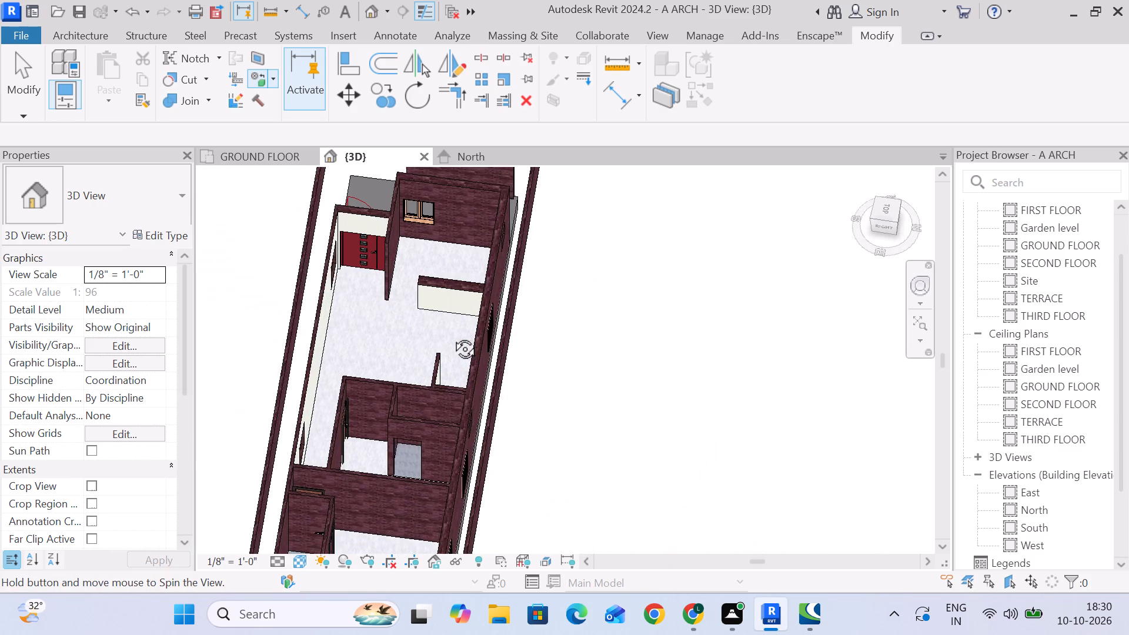
{"action": "middle_click_drag", "start_coordinate": [452, 336], "coordinate": [435, 325]}
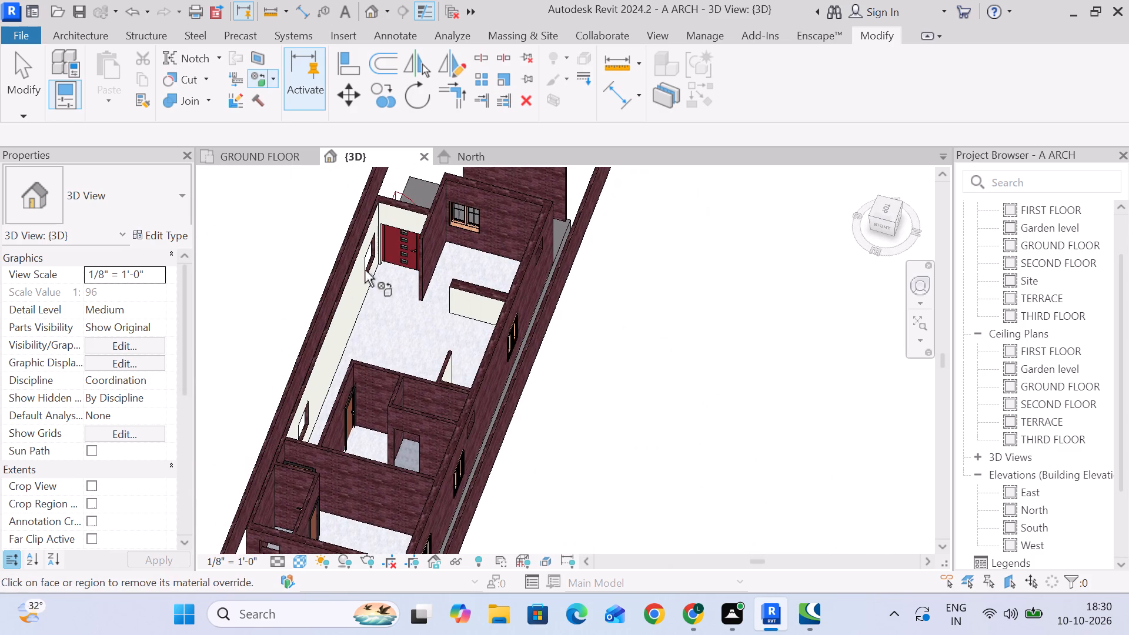
{"action": "left_click", "coordinate": [46, 79]}
{"action": "left_click", "coordinate": [36, 77]}
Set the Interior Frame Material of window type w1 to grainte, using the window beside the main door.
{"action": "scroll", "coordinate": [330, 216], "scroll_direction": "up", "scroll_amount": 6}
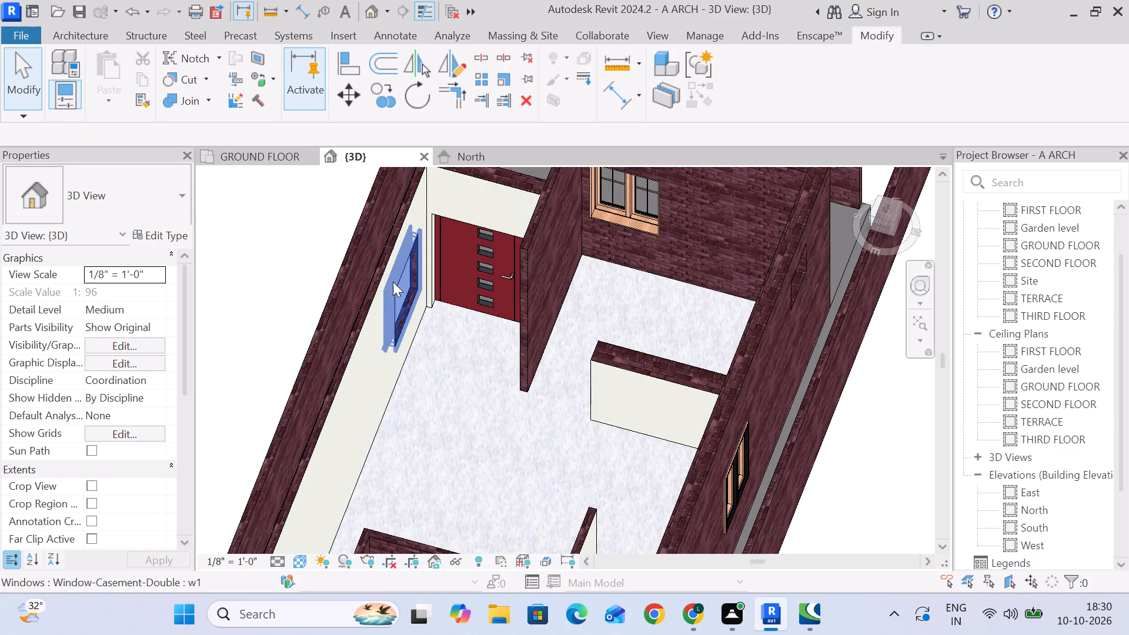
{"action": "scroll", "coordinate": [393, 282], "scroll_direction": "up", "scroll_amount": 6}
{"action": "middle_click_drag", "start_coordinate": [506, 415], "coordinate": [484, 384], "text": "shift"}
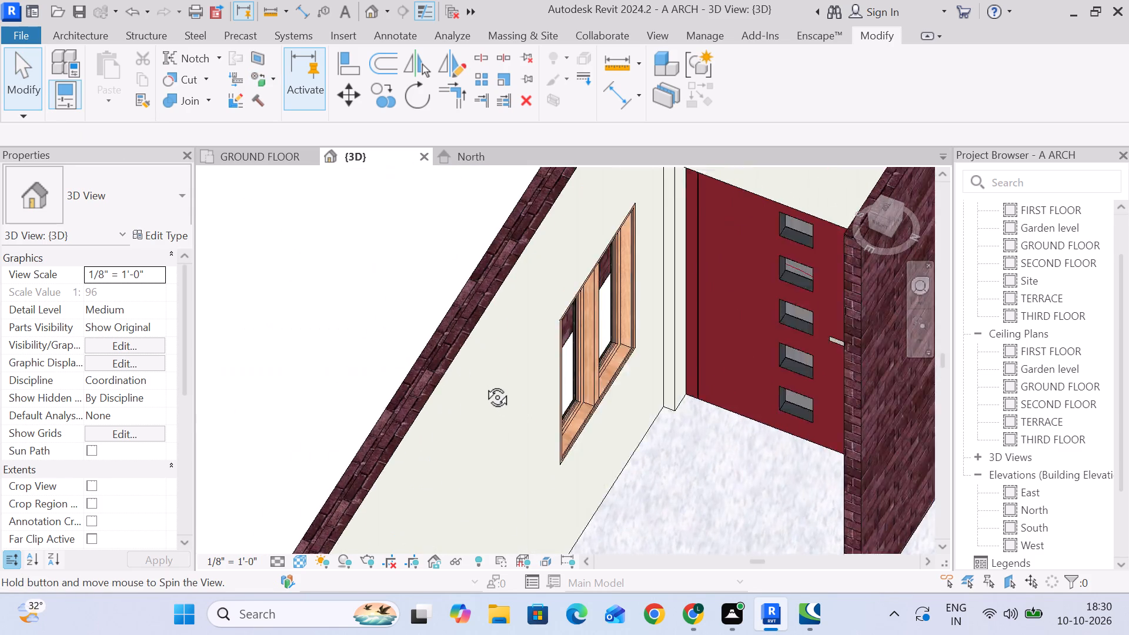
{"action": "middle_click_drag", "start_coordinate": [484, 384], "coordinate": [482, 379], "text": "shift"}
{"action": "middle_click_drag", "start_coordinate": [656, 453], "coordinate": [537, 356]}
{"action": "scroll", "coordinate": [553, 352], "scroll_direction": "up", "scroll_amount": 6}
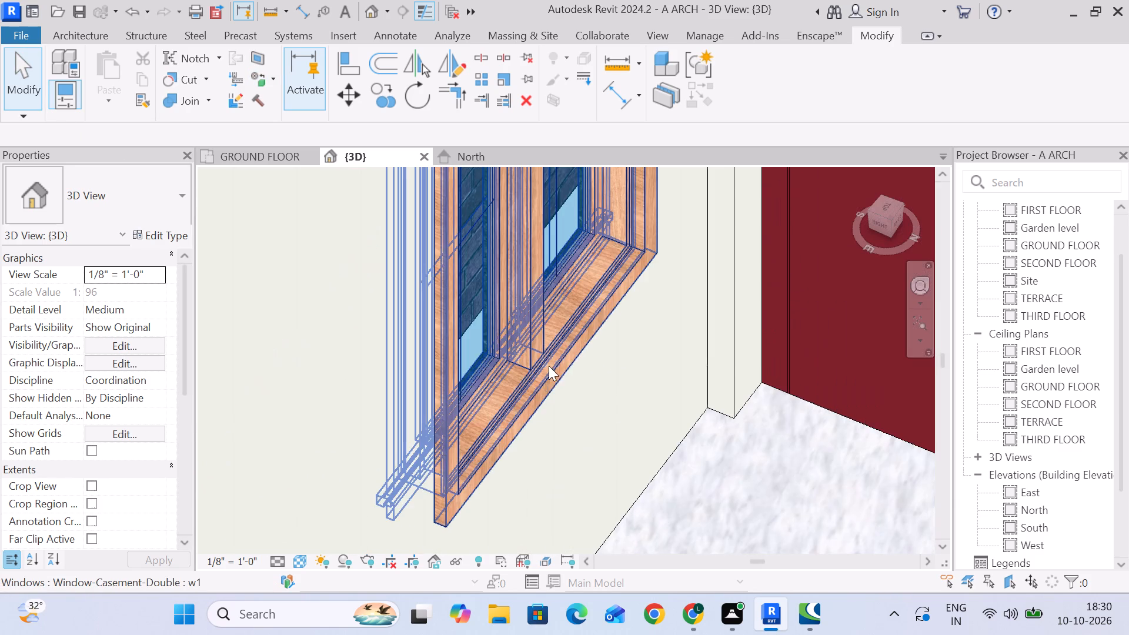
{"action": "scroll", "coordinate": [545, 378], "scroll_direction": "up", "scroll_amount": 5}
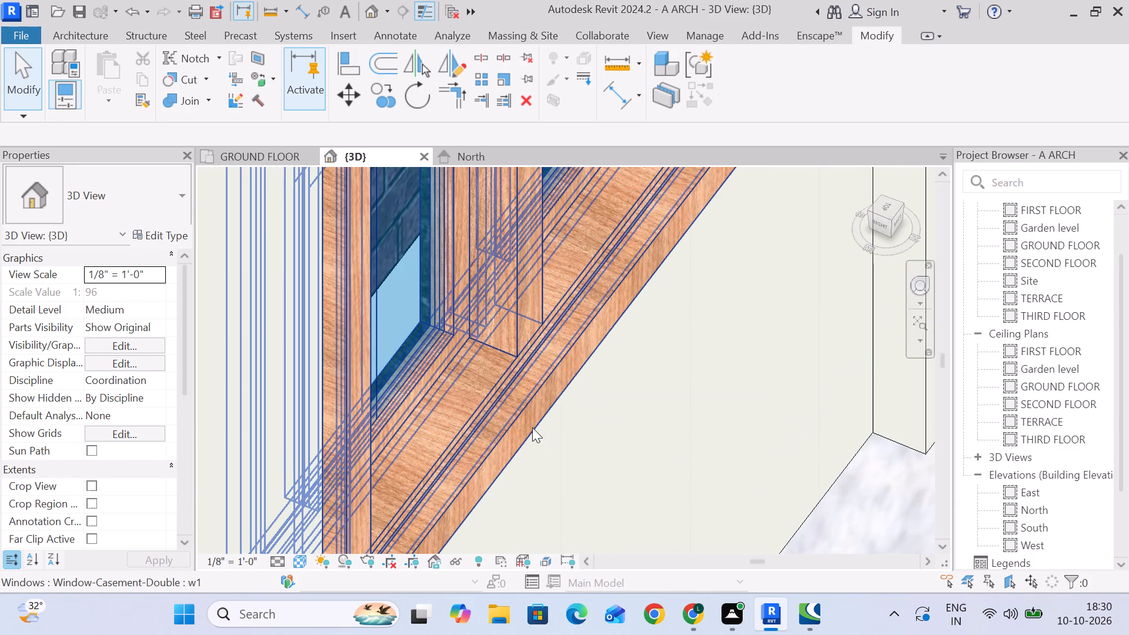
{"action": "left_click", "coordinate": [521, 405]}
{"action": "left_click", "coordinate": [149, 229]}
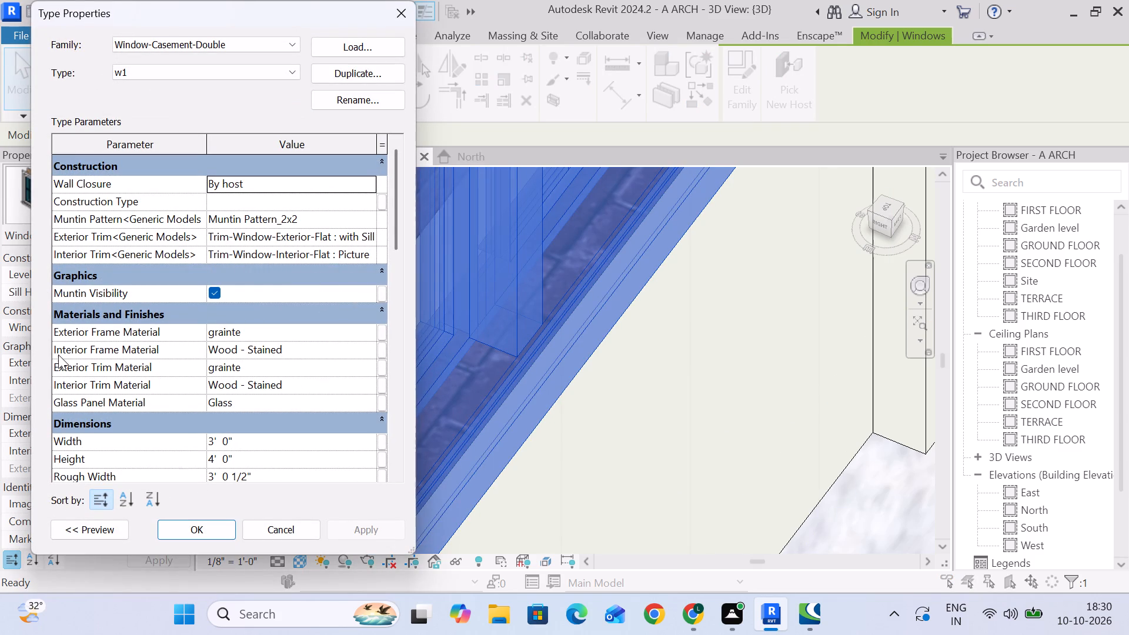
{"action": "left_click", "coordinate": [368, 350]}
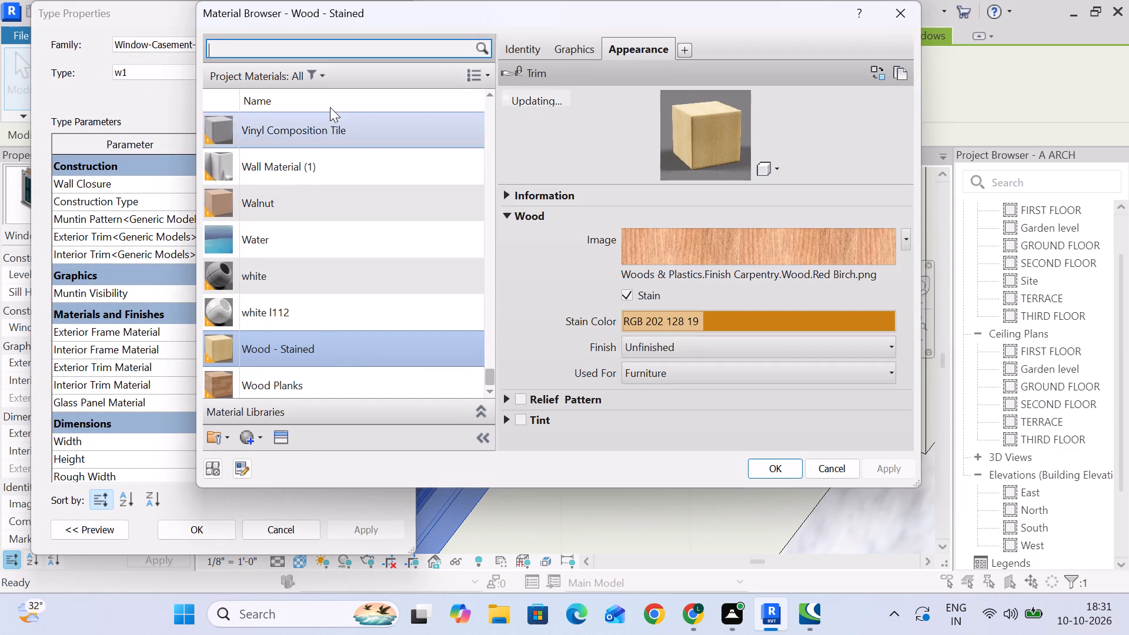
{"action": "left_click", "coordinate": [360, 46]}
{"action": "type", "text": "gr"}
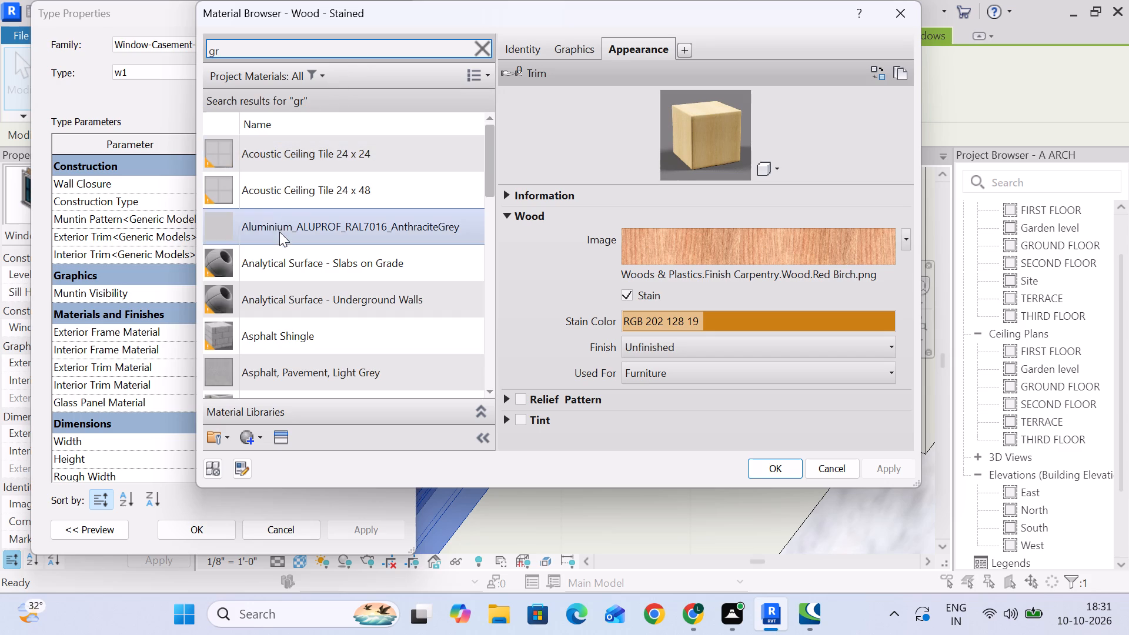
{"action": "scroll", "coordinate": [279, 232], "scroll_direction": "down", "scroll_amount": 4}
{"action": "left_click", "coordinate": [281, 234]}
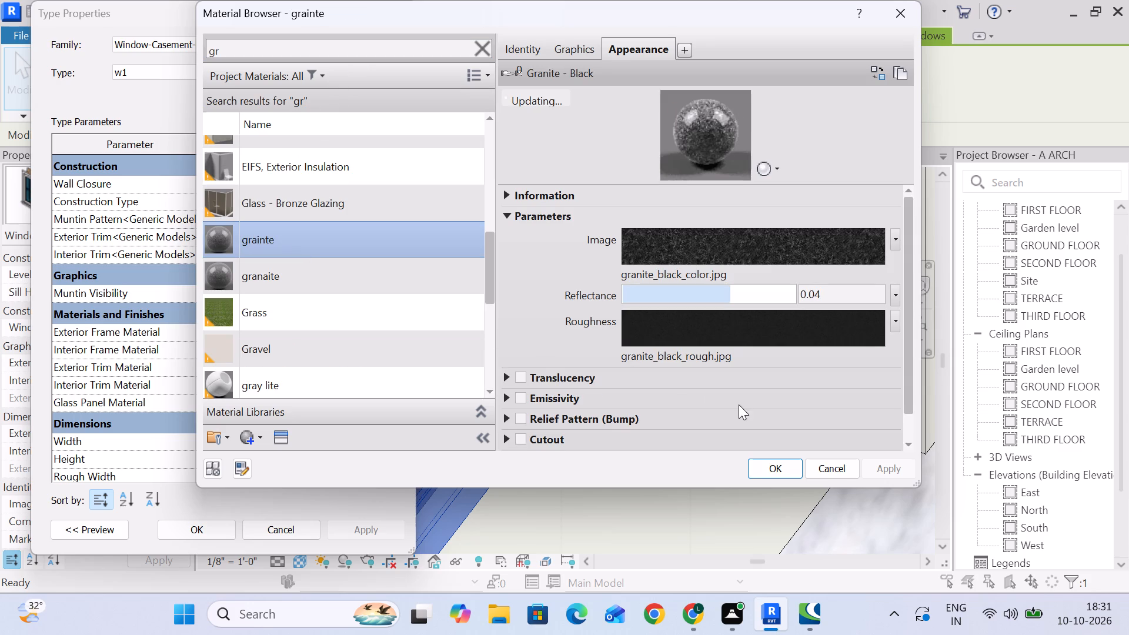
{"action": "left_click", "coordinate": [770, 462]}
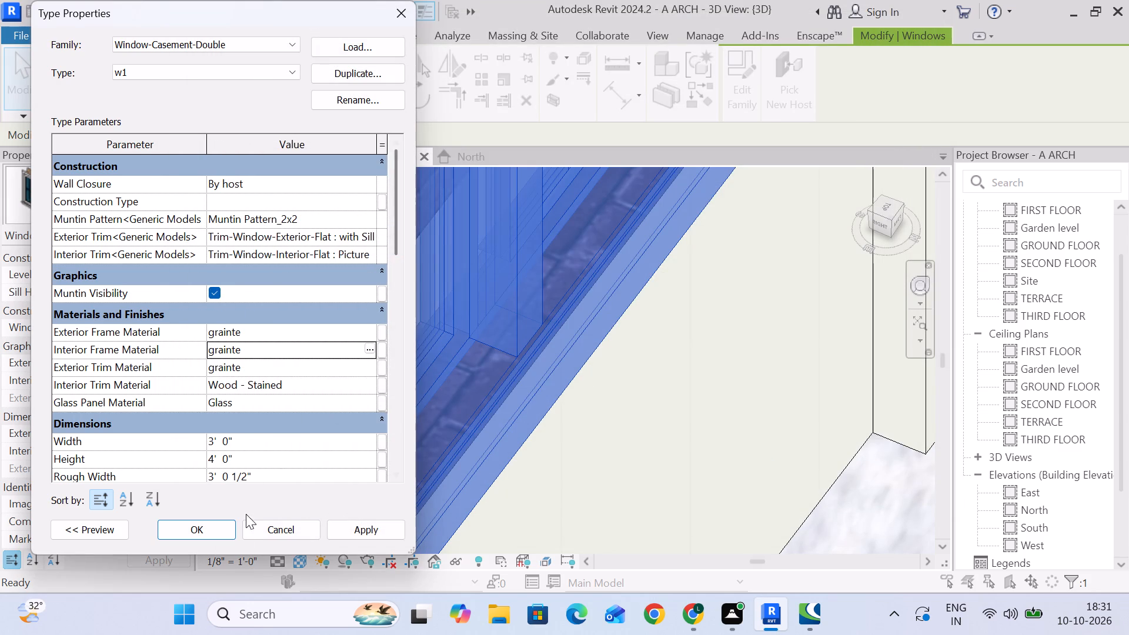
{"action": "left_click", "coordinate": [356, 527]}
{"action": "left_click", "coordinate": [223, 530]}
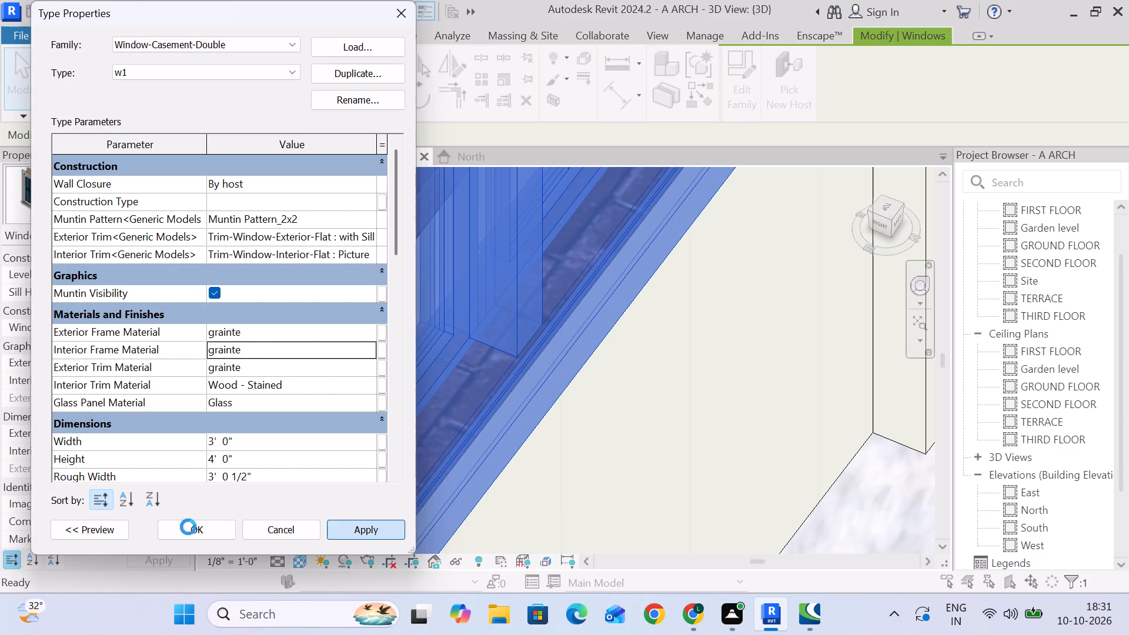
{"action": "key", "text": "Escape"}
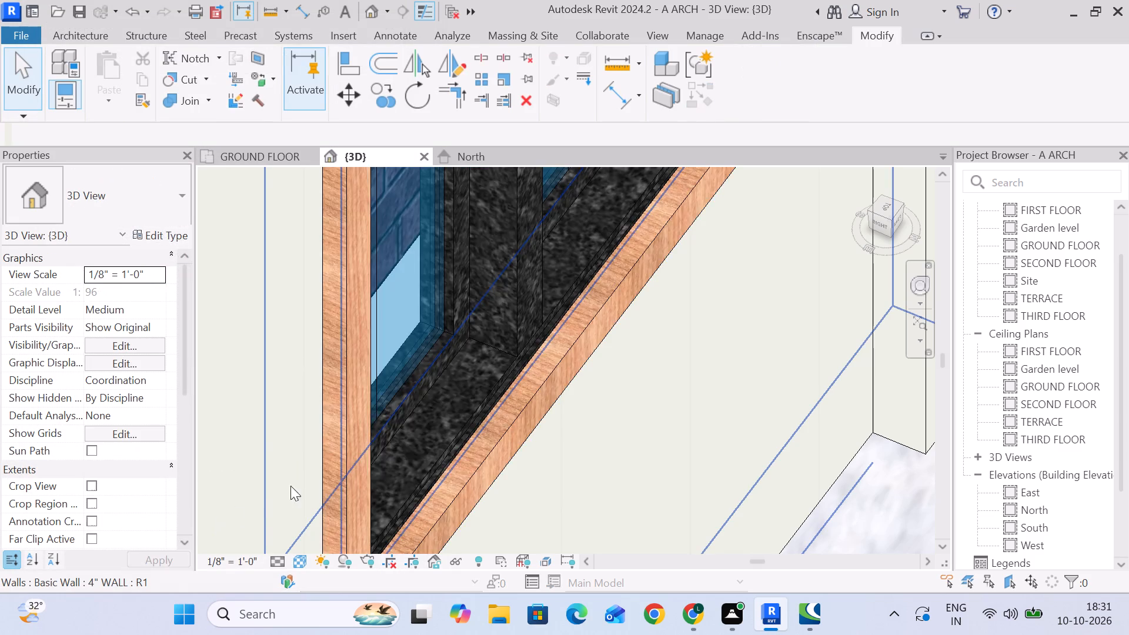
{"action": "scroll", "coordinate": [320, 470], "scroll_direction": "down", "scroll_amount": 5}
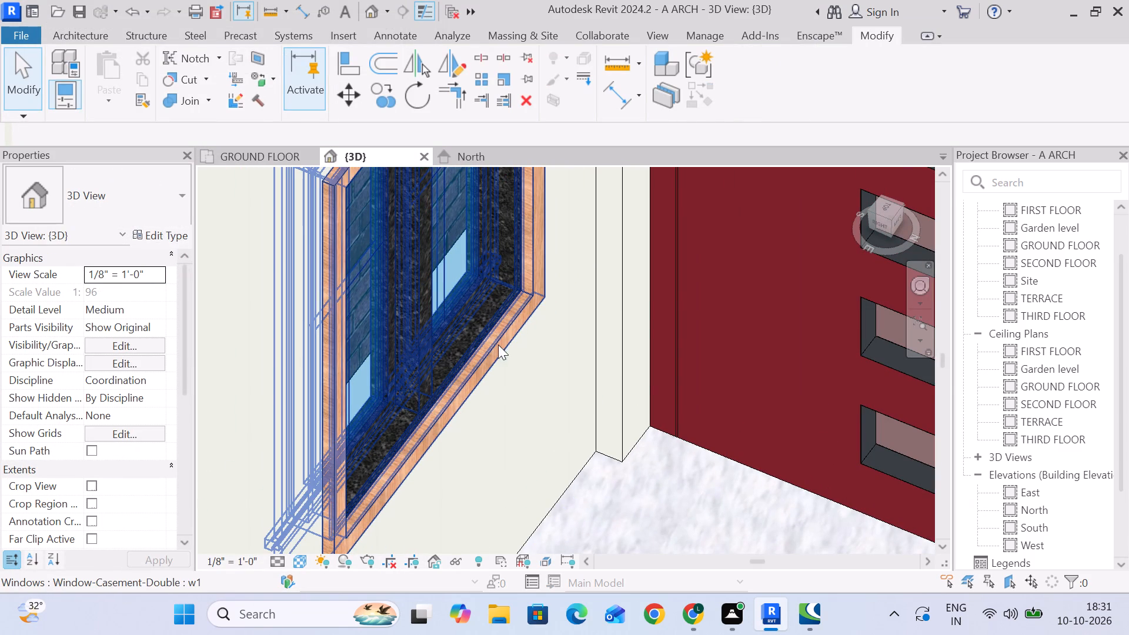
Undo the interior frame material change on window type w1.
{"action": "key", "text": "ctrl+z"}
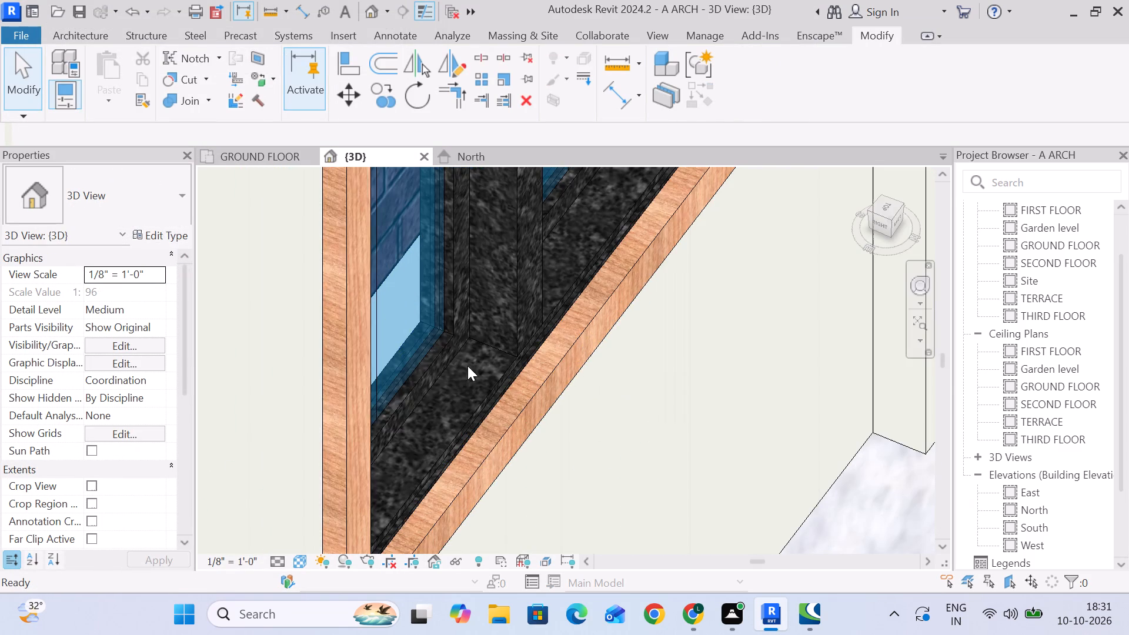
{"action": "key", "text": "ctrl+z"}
Examine window type w1's material settings and compare its frame and trim from outside and inside the wall.
{"action": "left_click", "coordinate": [547, 373]}
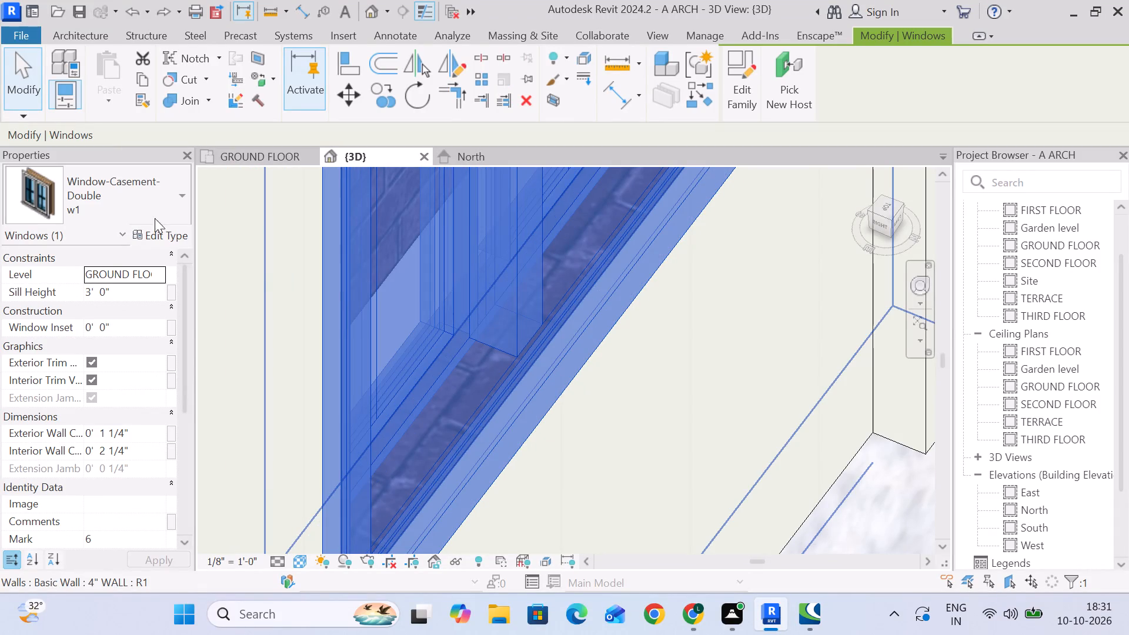
{"action": "left_click", "coordinate": [158, 230]}
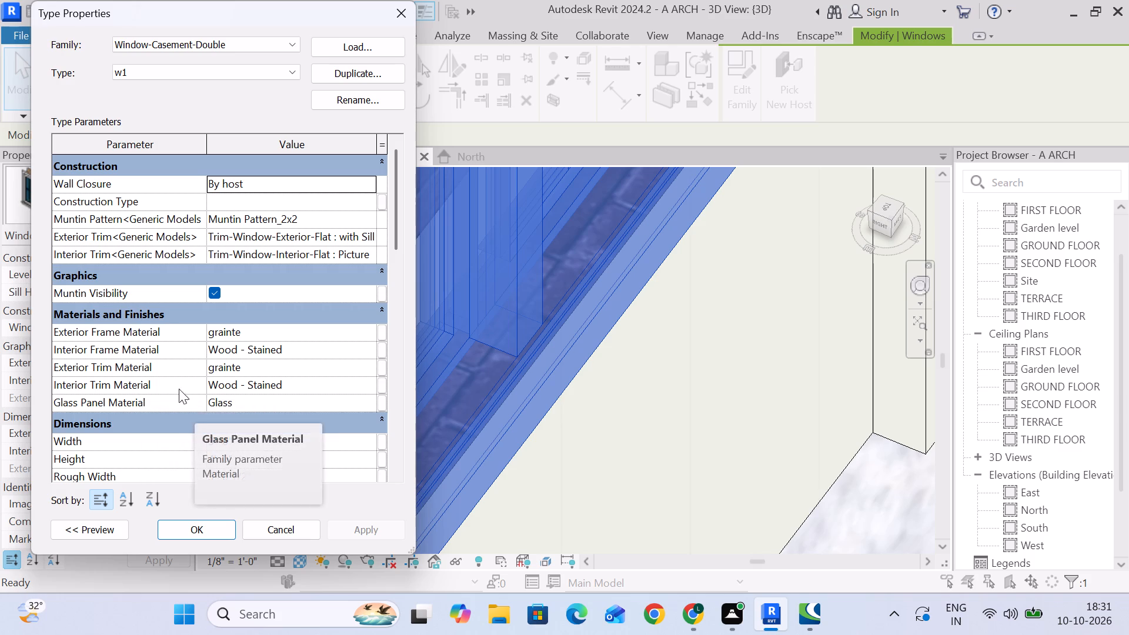
{"action": "scroll", "coordinate": [153, 382], "scroll_direction": "down", "scroll_amount": 1}
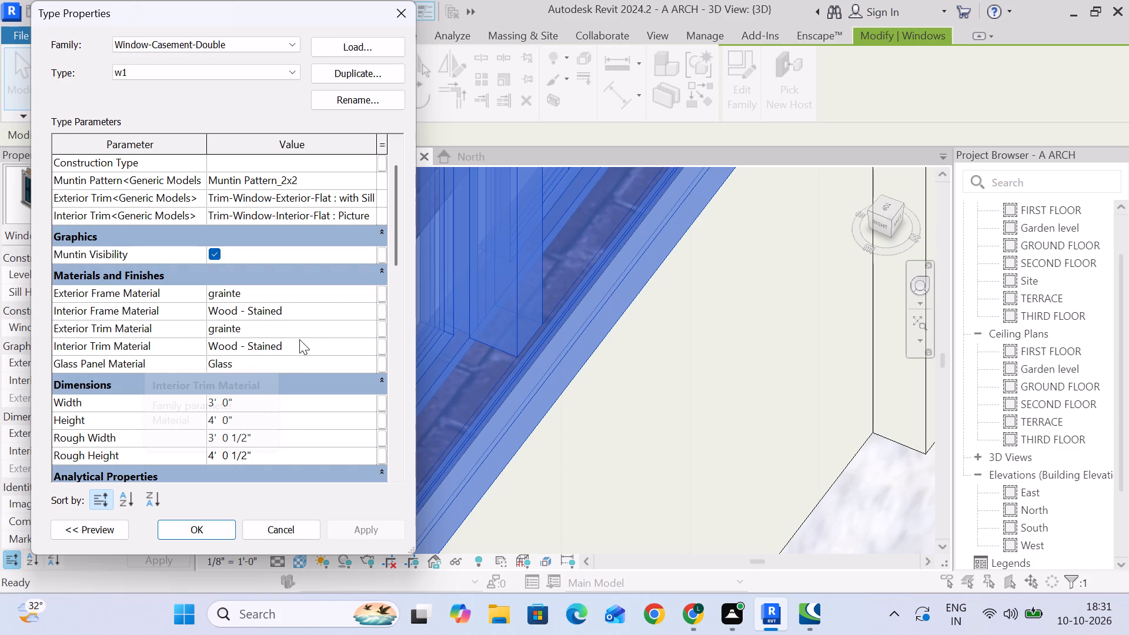
{"action": "left_click", "coordinate": [212, 531]}
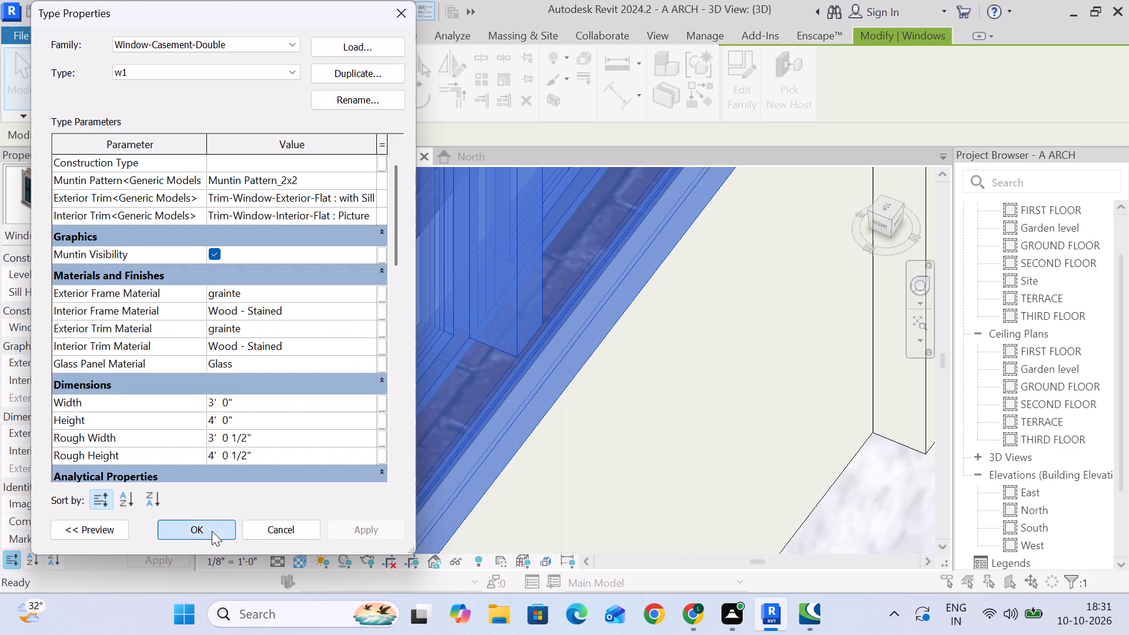
{"action": "scroll", "coordinate": [304, 313], "scroll_direction": "down", "scroll_amount": 12}
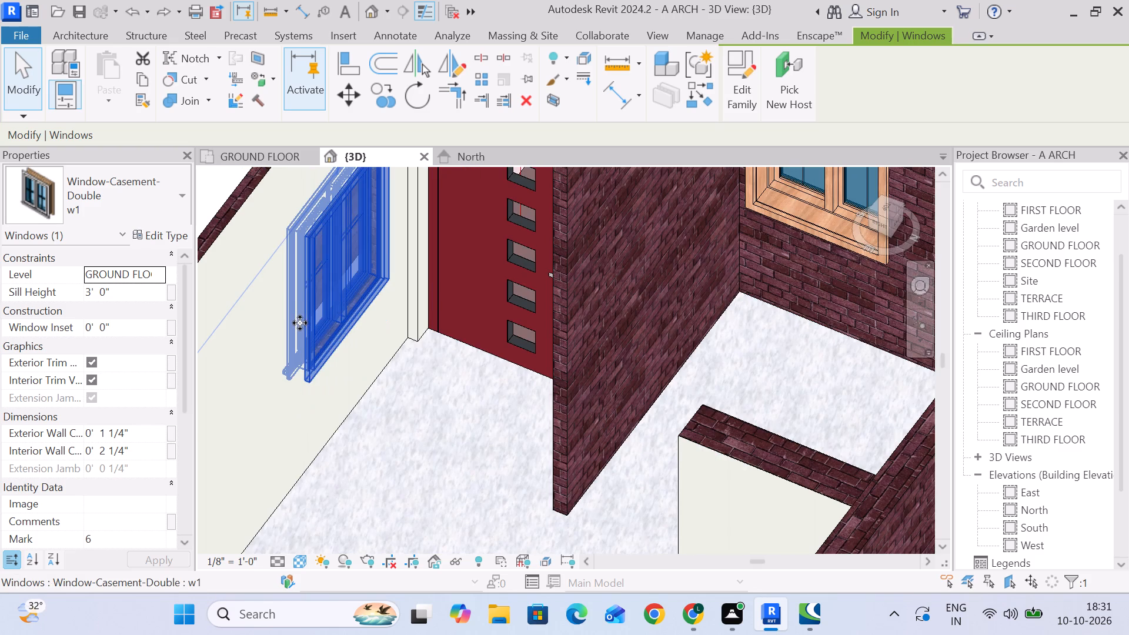
{"action": "middle_click_drag", "start_coordinate": [301, 323], "coordinate": [500, 316], "text": "shift"}
{"action": "key", "text": "Escape"}
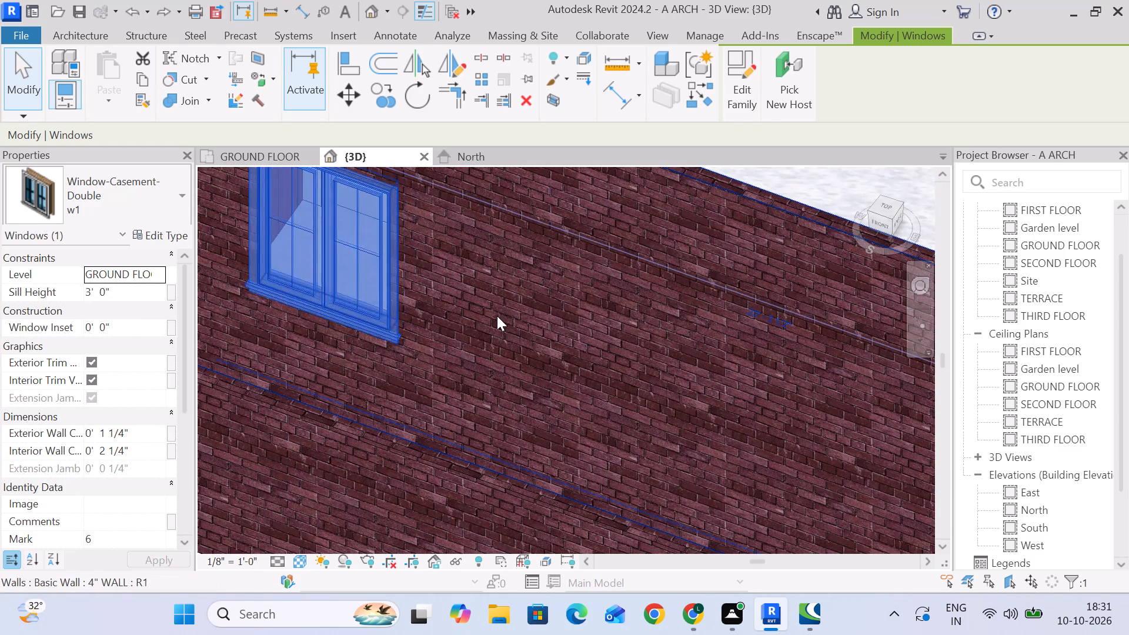
{"action": "scroll", "coordinate": [346, 309], "scroll_direction": "up", "scroll_amount": 6}
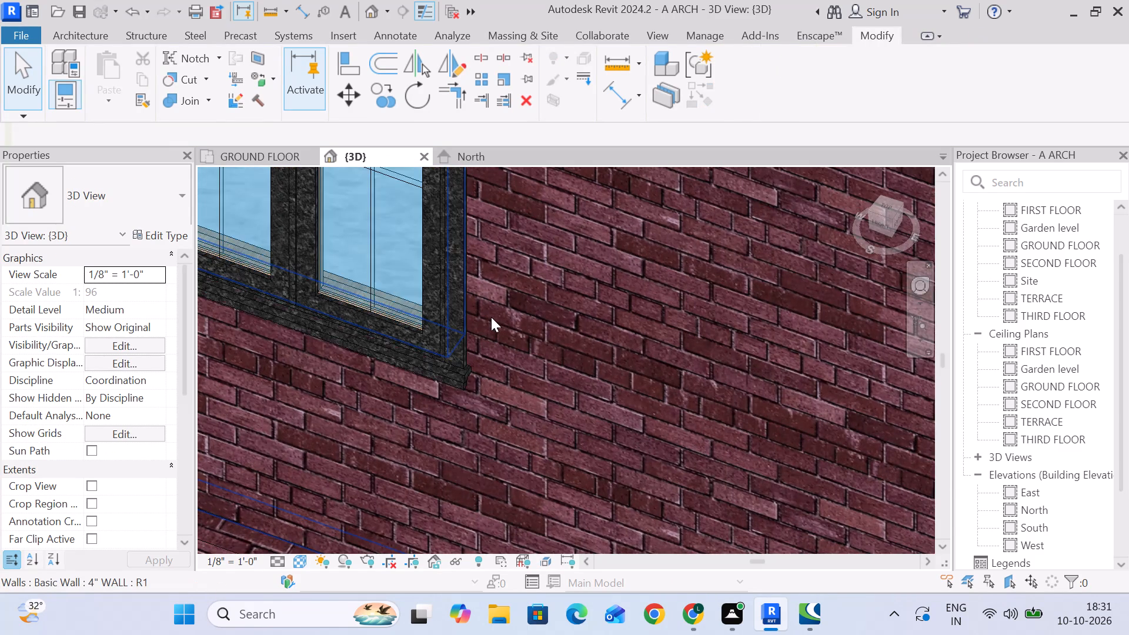
{"action": "scroll", "coordinate": [491, 317], "scroll_direction": "up", "scroll_amount": 2}
{"action": "middle_click_drag", "start_coordinate": [550, 316], "coordinate": [501, 357], "text": "shift"}
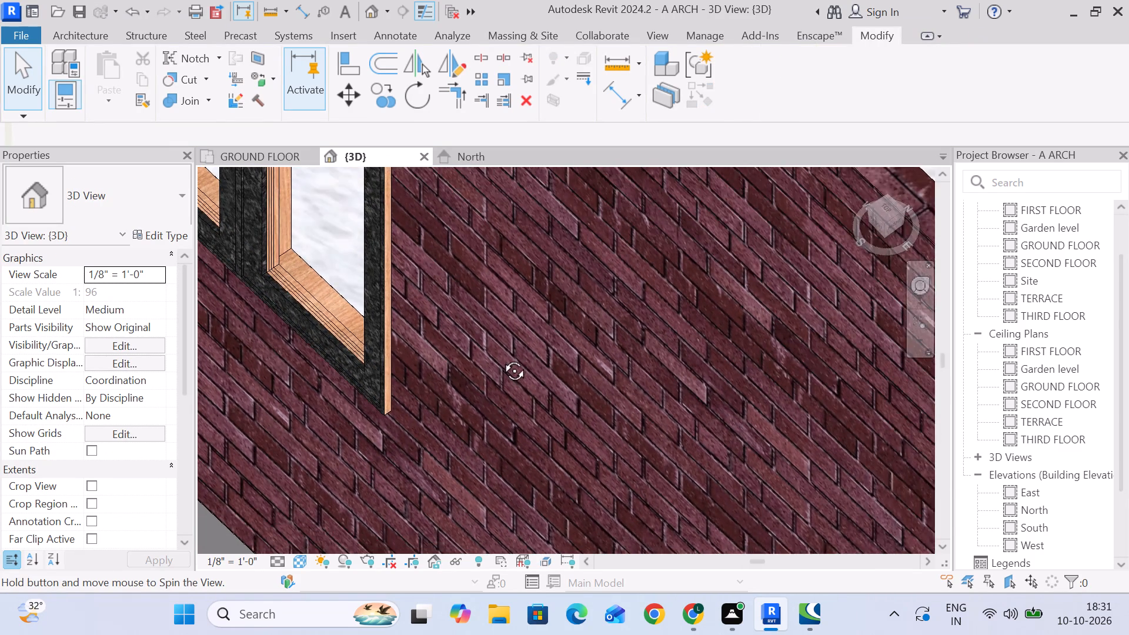
{"action": "middle_click_drag", "start_coordinate": [501, 357], "coordinate": [501, 365], "text": "shift"}
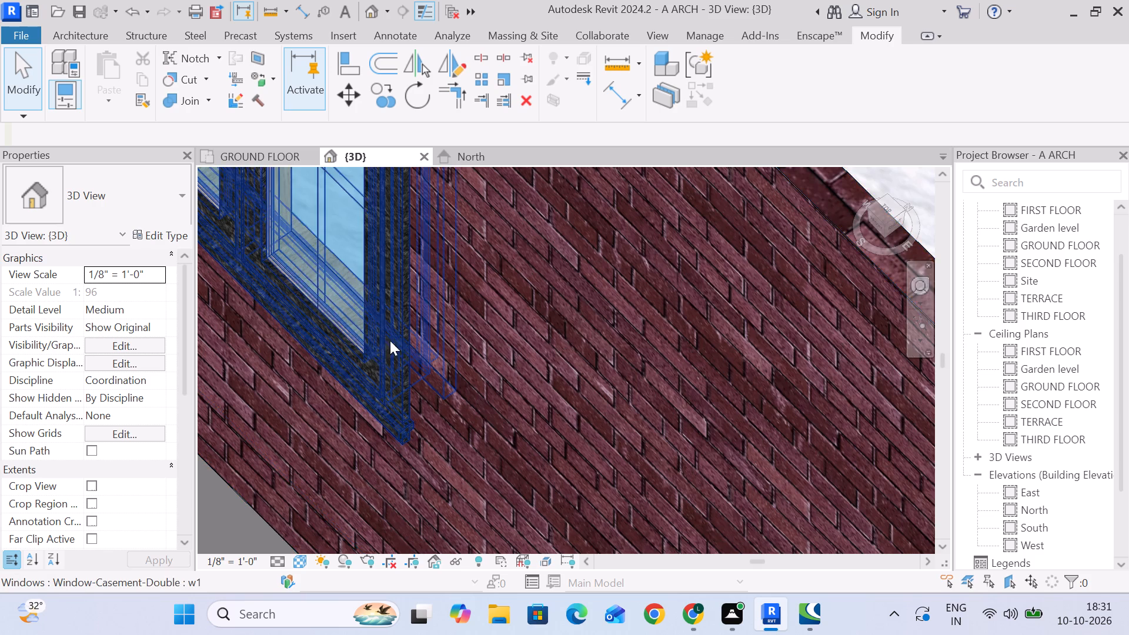
{"action": "scroll", "coordinate": [375, 355], "scroll_direction": "up", "scroll_amount": 5}
{"action": "middle_click_drag", "start_coordinate": [614, 319], "coordinate": [536, 350]}
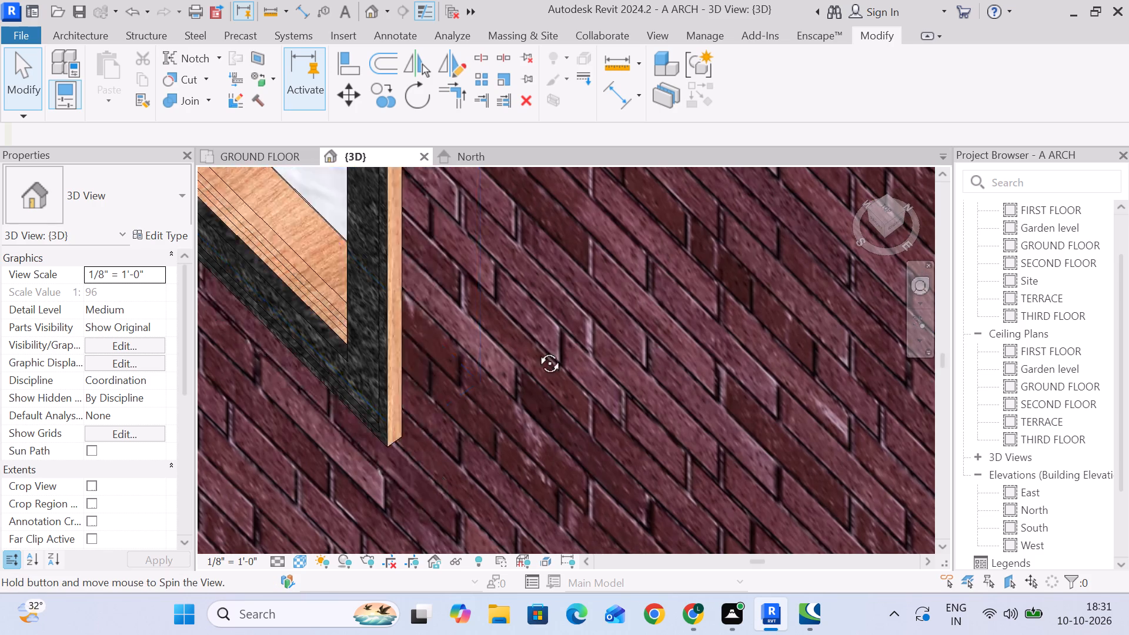
{"action": "middle_click_drag", "start_coordinate": [536, 350], "coordinate": [417, 288]}
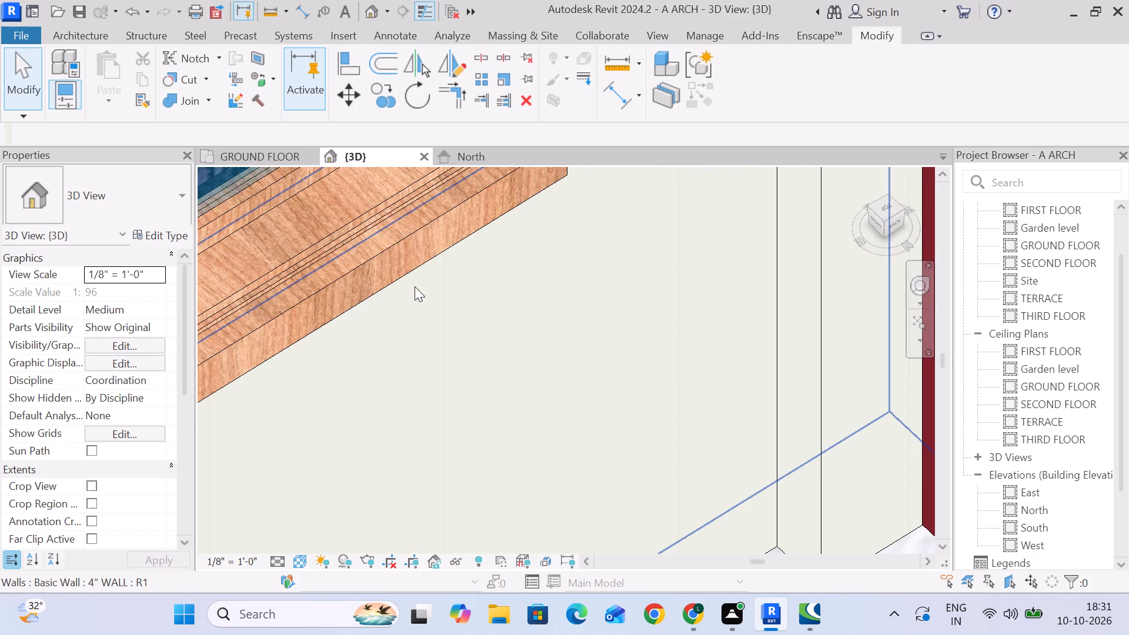
Set the Interior Trim Material of window type w1 to grainte, using the window in the wall beside the main door.
{"action": "middle_click_drag", "start_coordinate": [415, 293], "coordinate": [553, 245]}
{"action": "scroll", "coordinate": [439, 348], "scroll_direction": "down", "scroll_amount": 4}
{"action": "scroll", "coordinate": [375, 377], "scroll_direction": "down", "scroll_amount": 3}
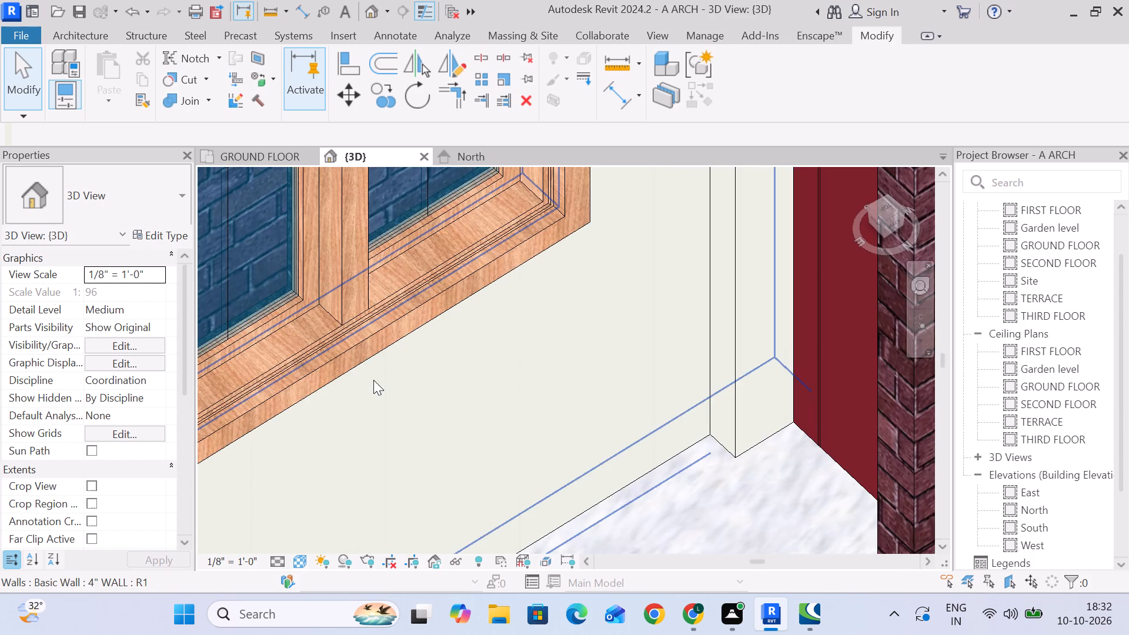
{"action": "middle_click_drag", "start_coordinate": [344, 400], "coordinate": [352, 322]}
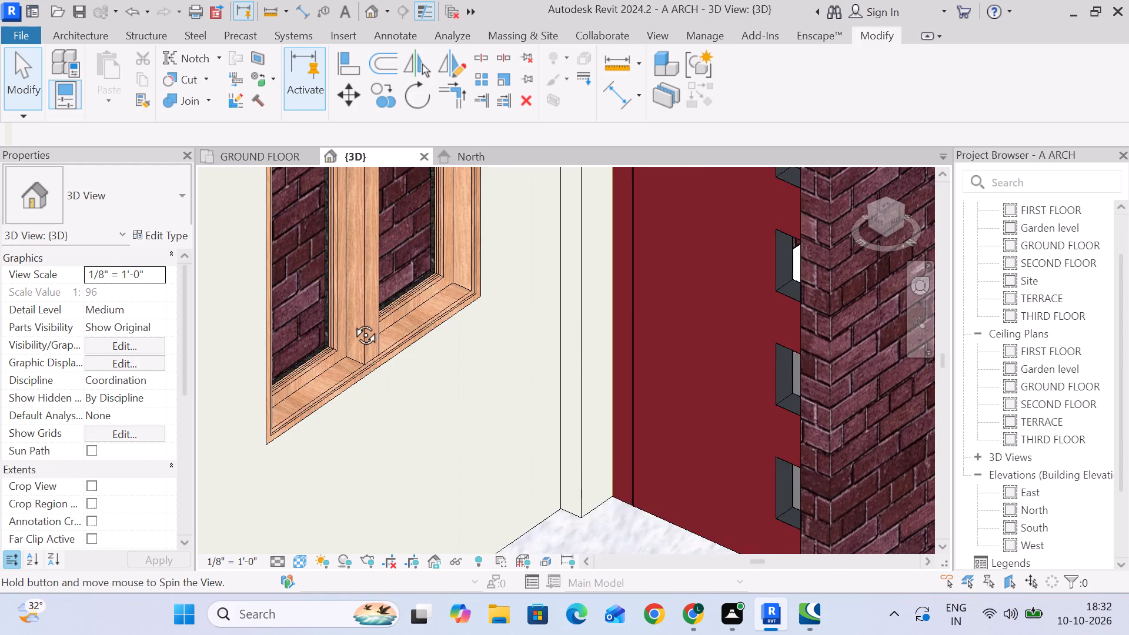
{"action": "middle_click_drag", "start_coordinate": [352, 322], "coordinate": [338, 313]}
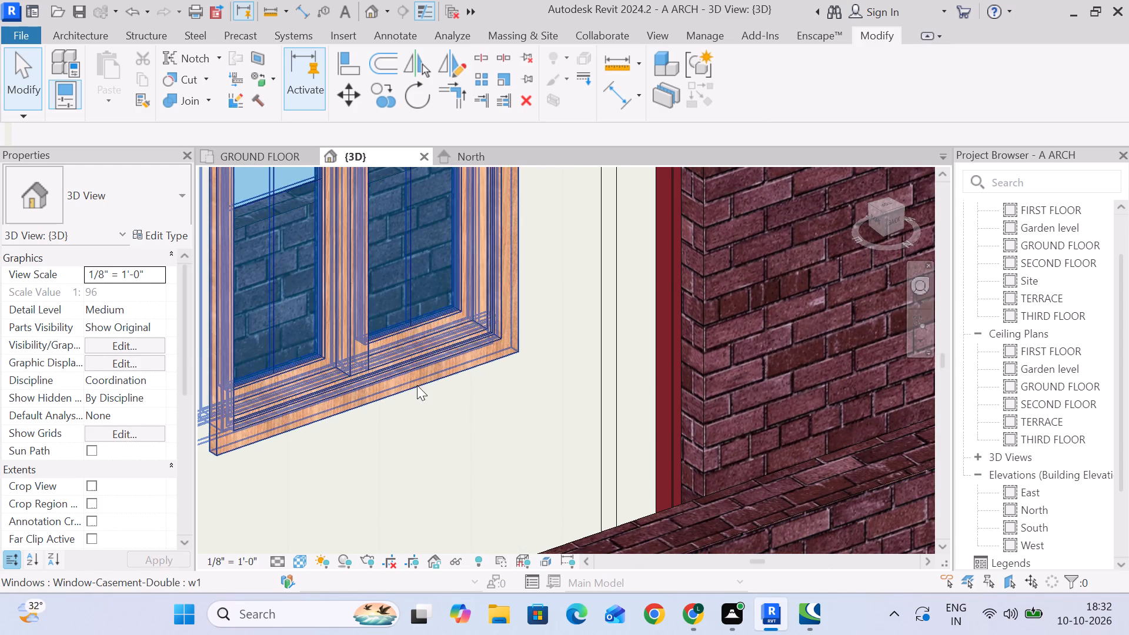
{"action": "left_click", "coordinate": [416, 382]}
{"action": "left_click", "coordinate": [188, 229]}
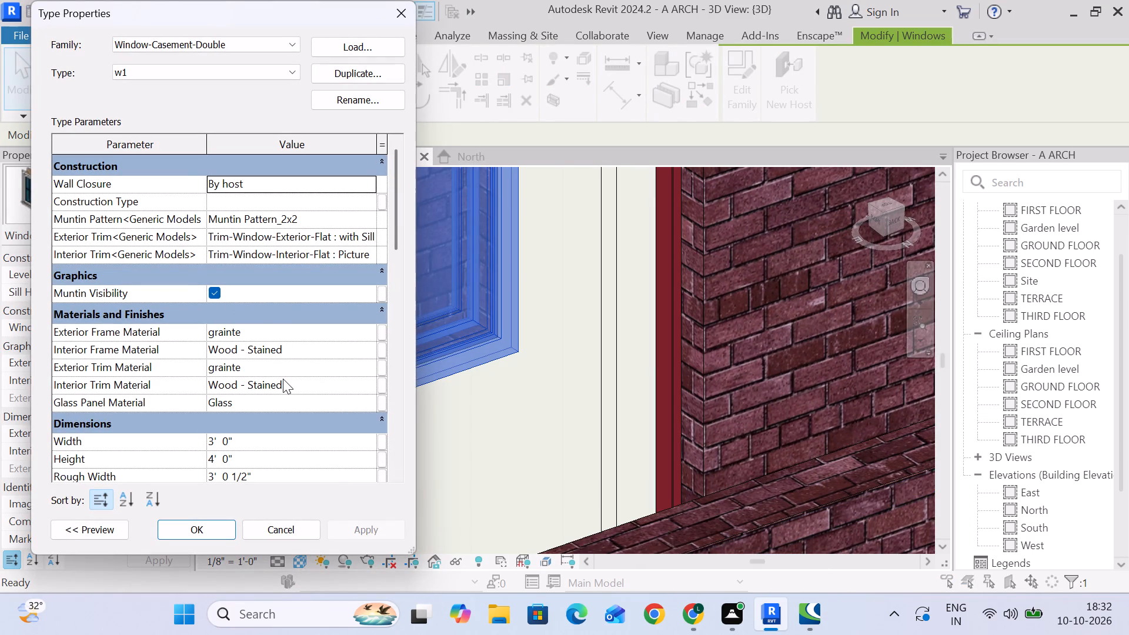
{"action": "left_click", "coordinate": [368, 387]}
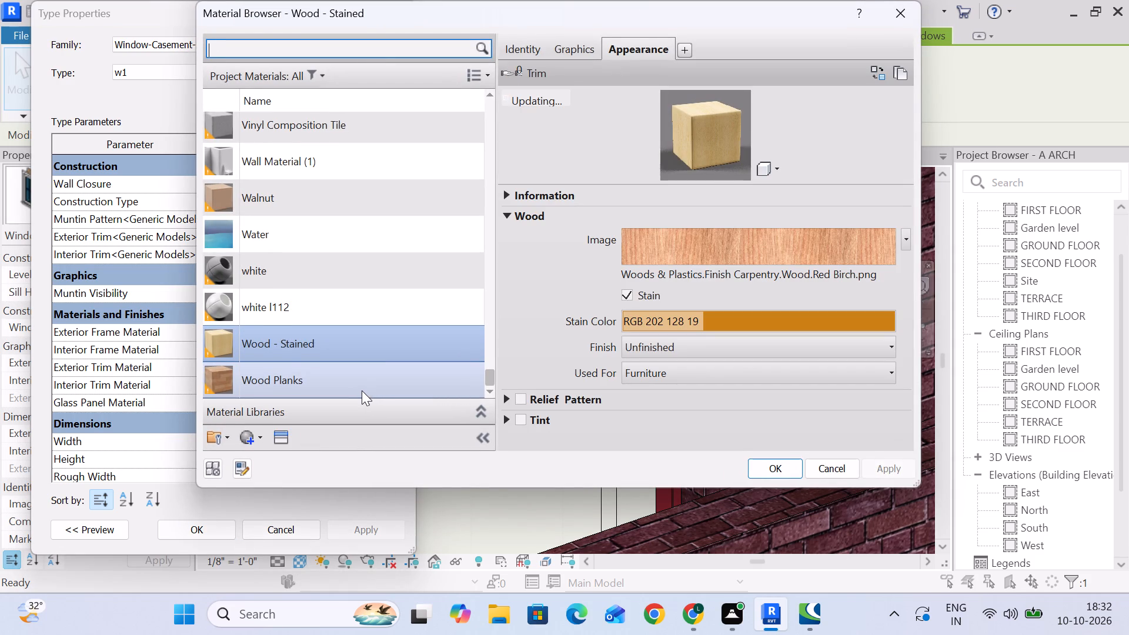
{"action": "left_click", "coordinate": [328, 46]}
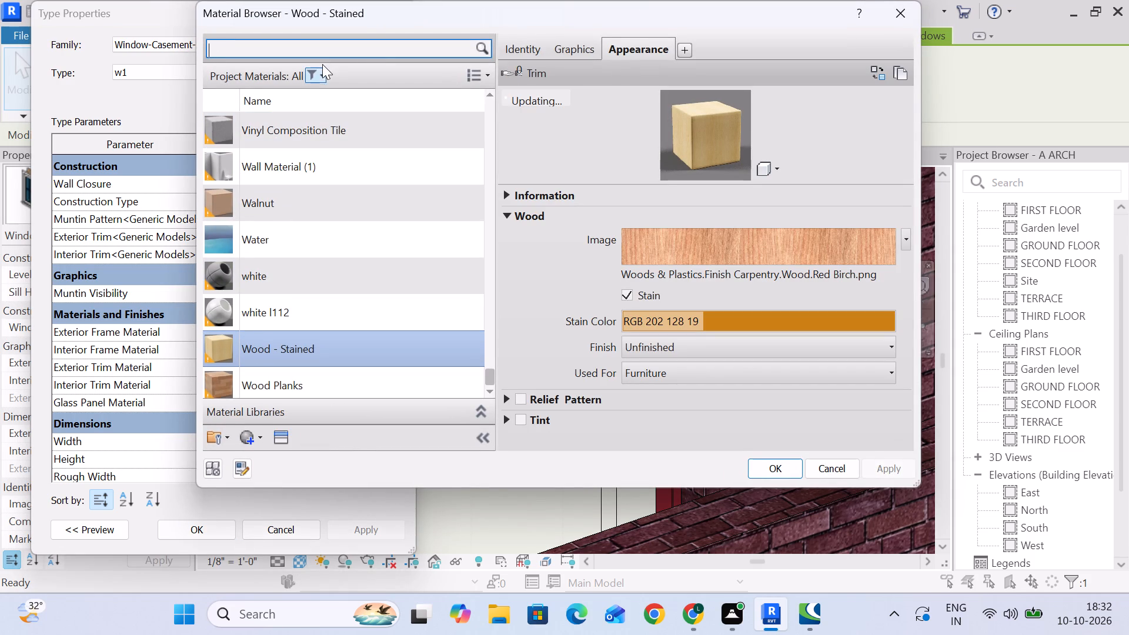
{"action": "key", "text": "g"}
{"action": "key", "text": "r"}
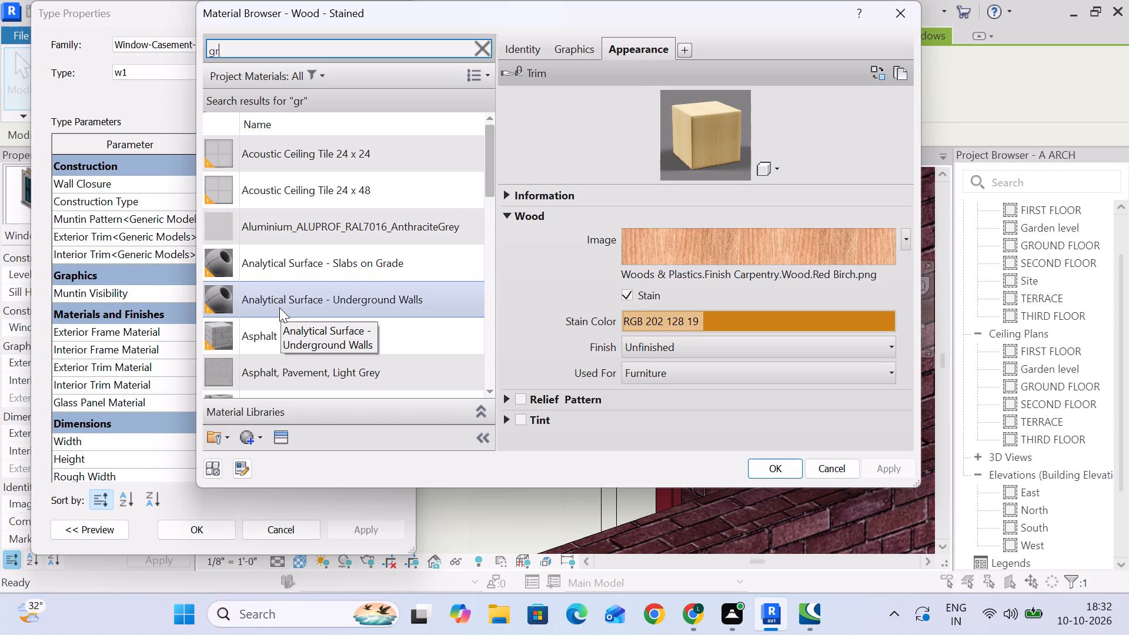
{"action": "key", "text": "a"}
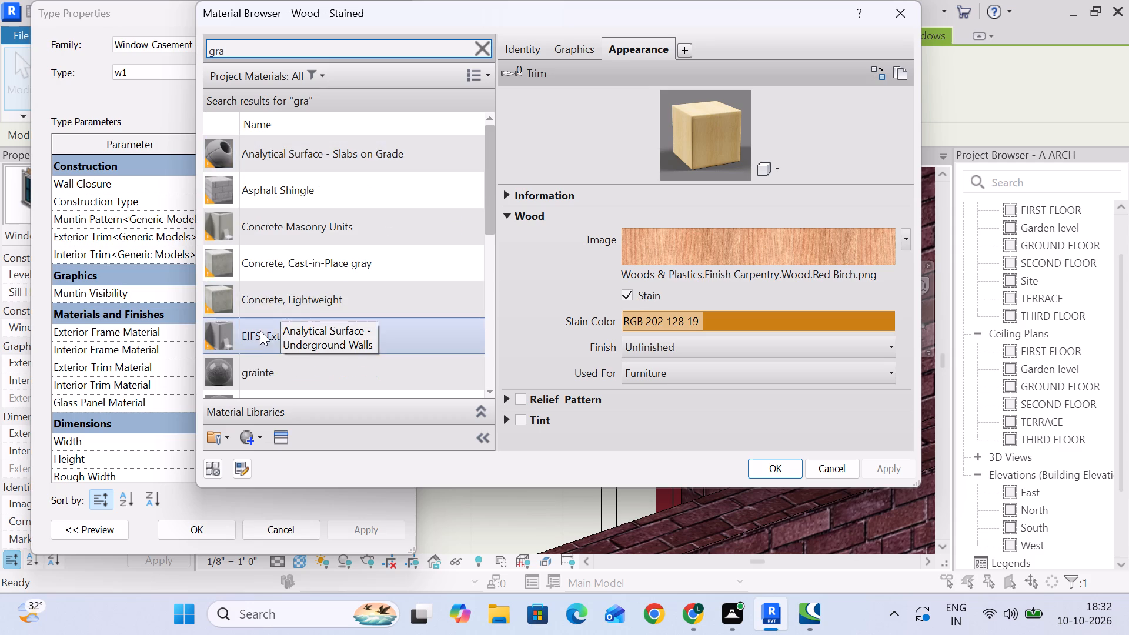
{"action": "scroll", "coordinate": [260, 332], "scroll_direction": "down", "scroll_amount": 1}
{"action": "left_click", "coordinate": [279, 277]}
{"action": "left_click", "coordinate": [776, 460]}
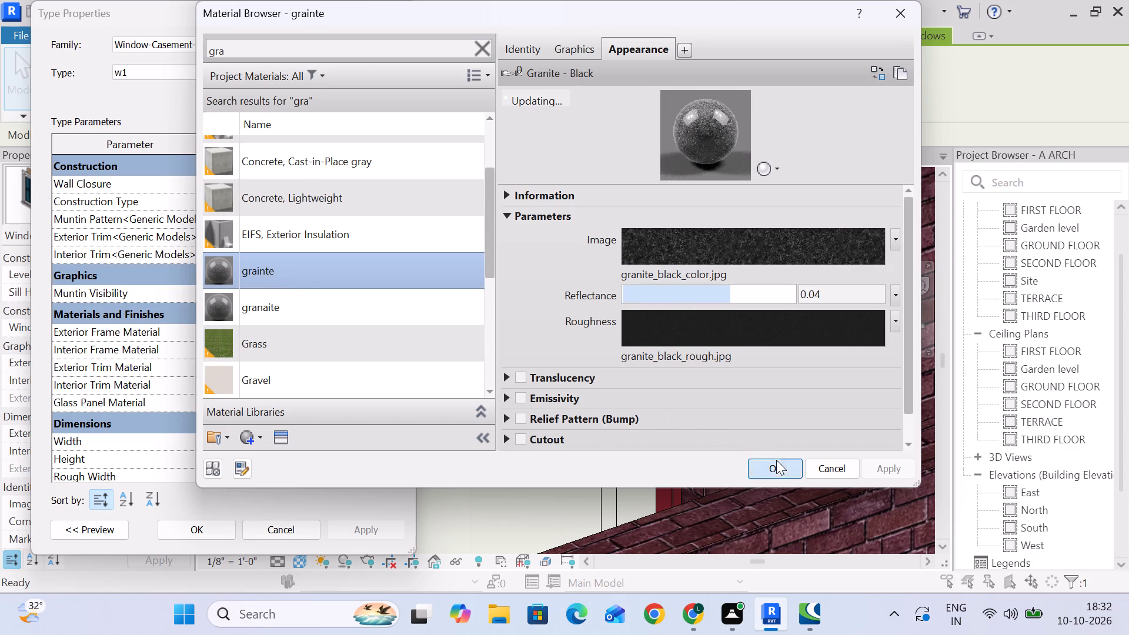
{"action": "left_click", "coordinate": [375, 530]}
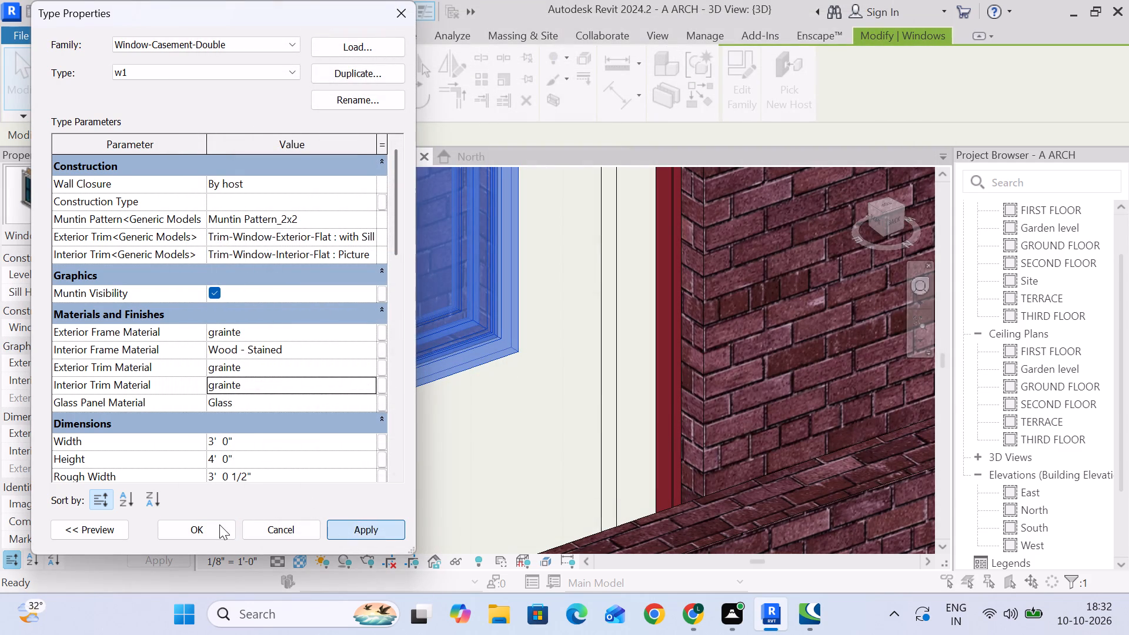
{"action": "left_click", "coordinate": [218, 528]}
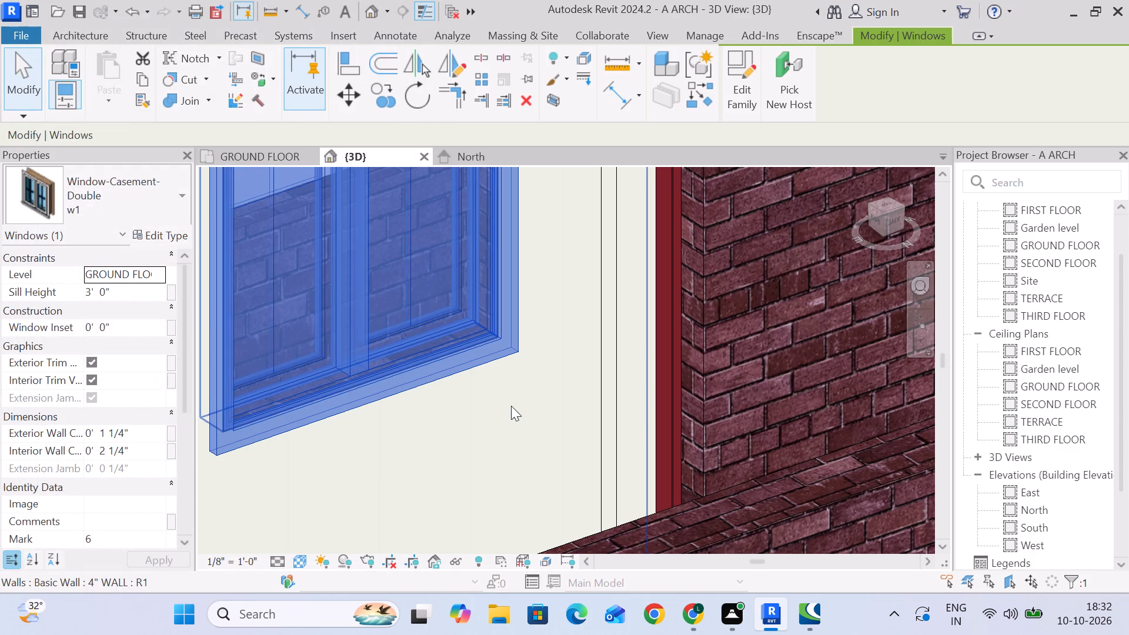
{"action": "left_click", "coordinate": [511, 405]}
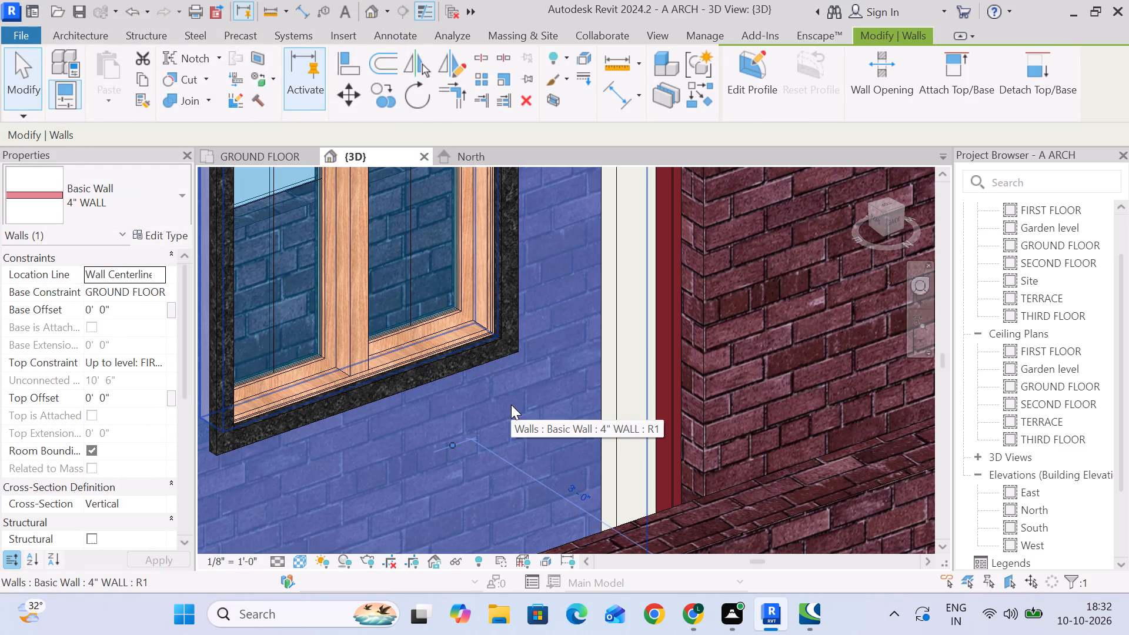
{"action": "key", "text": "Escape"}
Examine the window frames and trims and the painted wall faces around the ground floor from several sides in 3D.
{"action": "scroll", "coordinate": [513, 403], "scroll_direction": "down", "scroll_amount": 5}
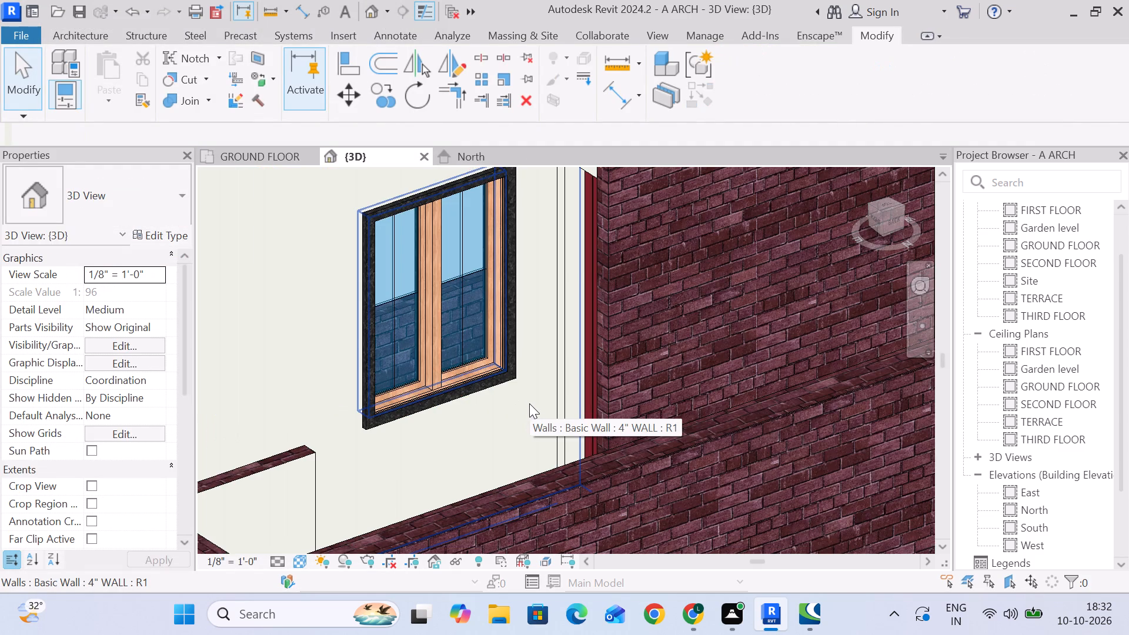
{"action": "scroll", "coordinate": [519, 409], "scroll_direction": "down", "scroll_amount": 6}
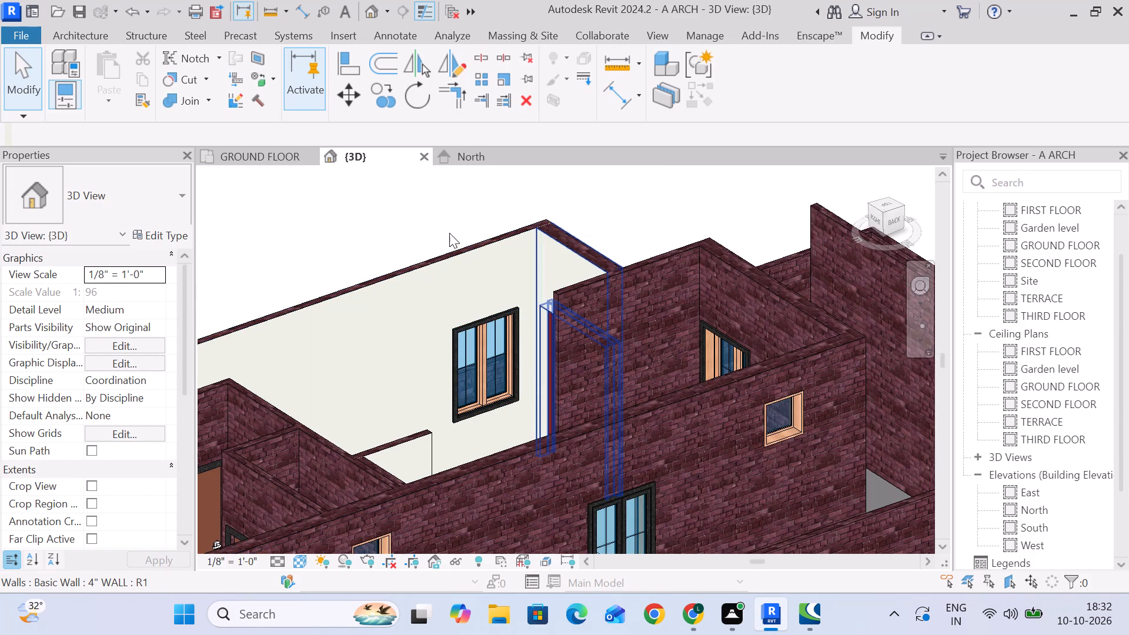
{"action": "scroll", "coordinate": [375, 215], "scroll_direction": "down", "scroll_amount": 2}
{"action": "middle_click_drag", "start_coordinate": [379, 224], "coordinate": [592, 289], "text": "shift"}
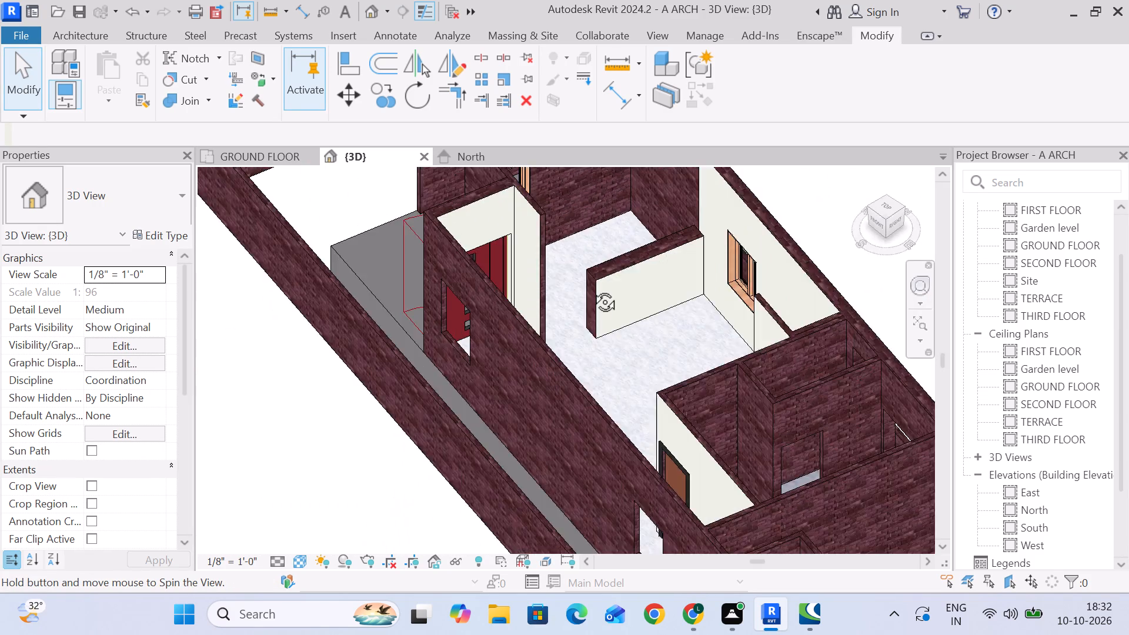
{"action": "middle_click_drag", "start_coordinate": [592, 289], "coordinate": [596, 289], "text": "shift"}
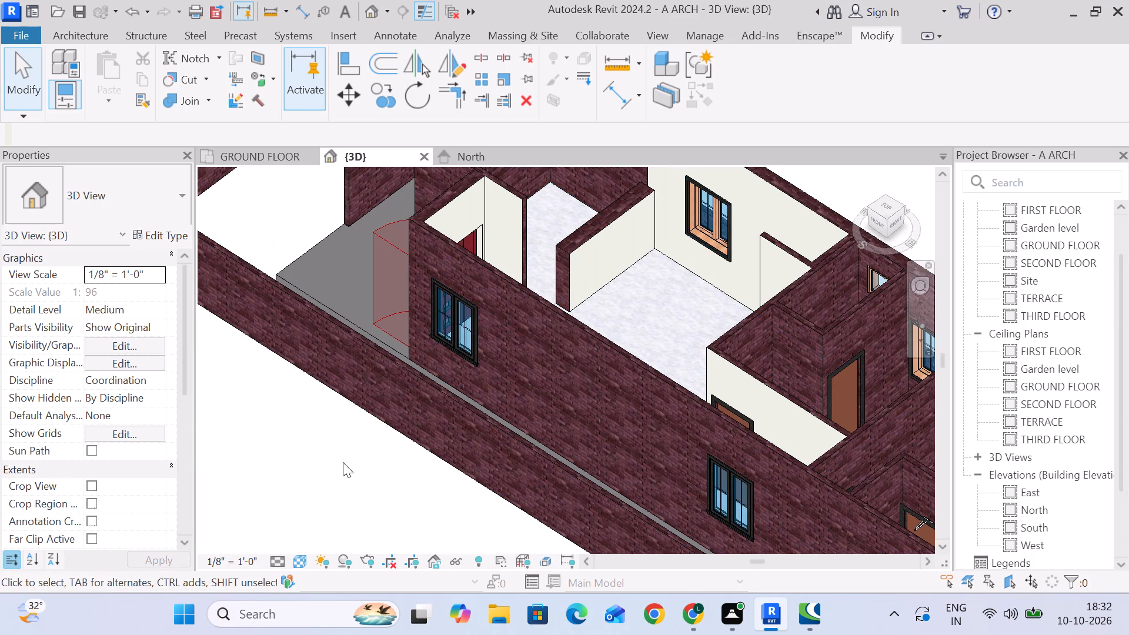
{"action": "scroll", "coordinate": [343, 462], "scroll_direction": "down", "scroll_amount": 2}
{"action": "middle_click_drag", "start_coordinate": [365, 480], "coordinate": [442, 497], "text": "shift"}
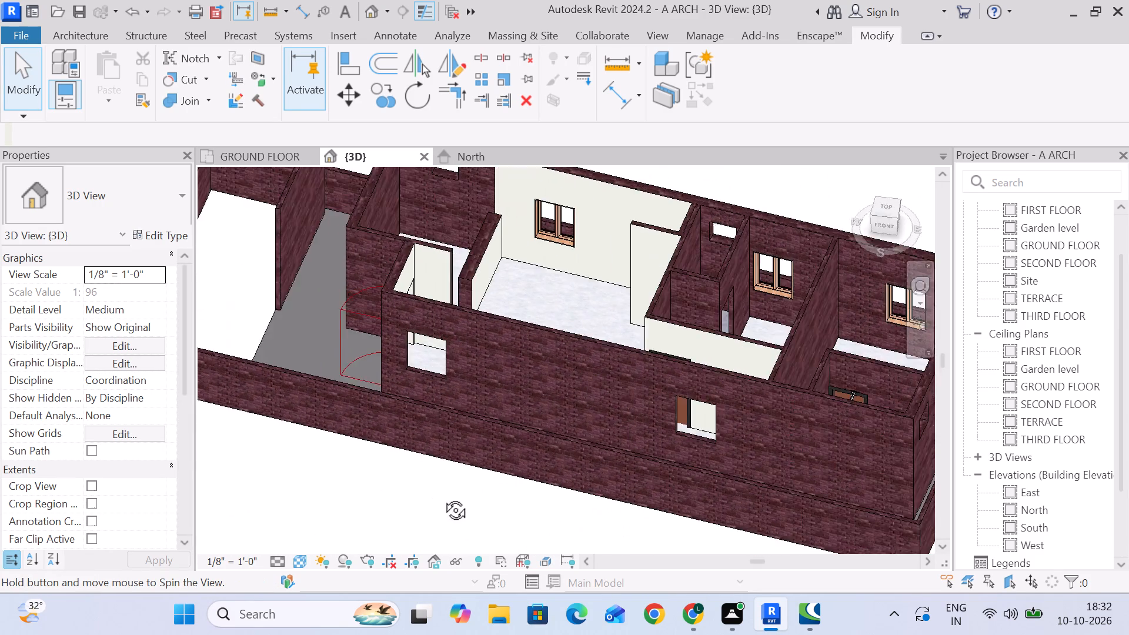
{"action": "middle_click_drag", "start_coordinate": [442, 497], "coordinate": [590, 486], "text": "shift"}
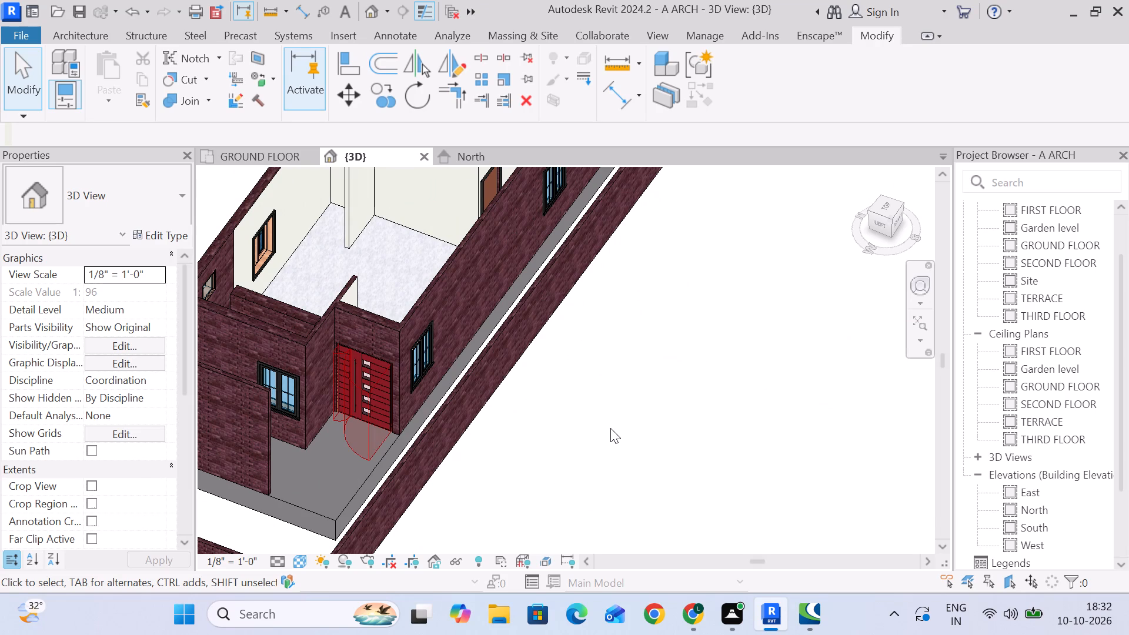
{"action": "scroll", "coordinate": [641, 403], "scroll_direction": "down", "scroll_amount": 7}
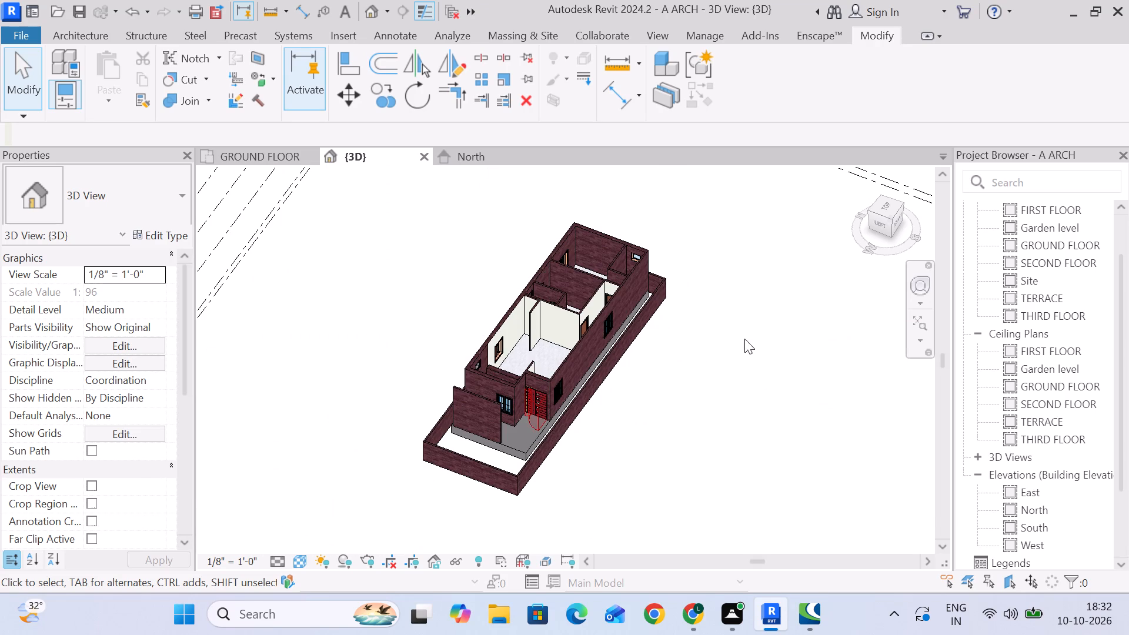
{"action": "middle_click_drag", "start_coordinate": [773, 336], "coordinate": [666, 365], "text": "shift"}
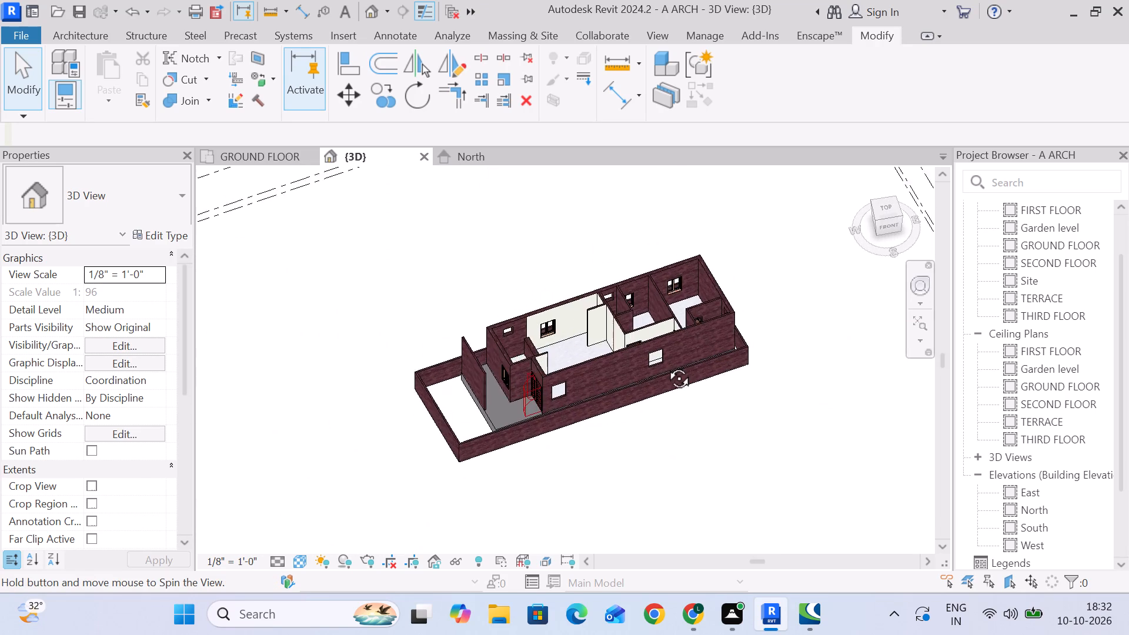
Paint the rear bedroom's window wall face with the blue drak material.
{"action": "scroll", "coordinate": [725, 319], "scroll_direction": "up", "scroll_amount": 6}
{"action": "scroll", "coordinate": [614, 309], "scroll_direction": "up", "scroll_amount": 3}
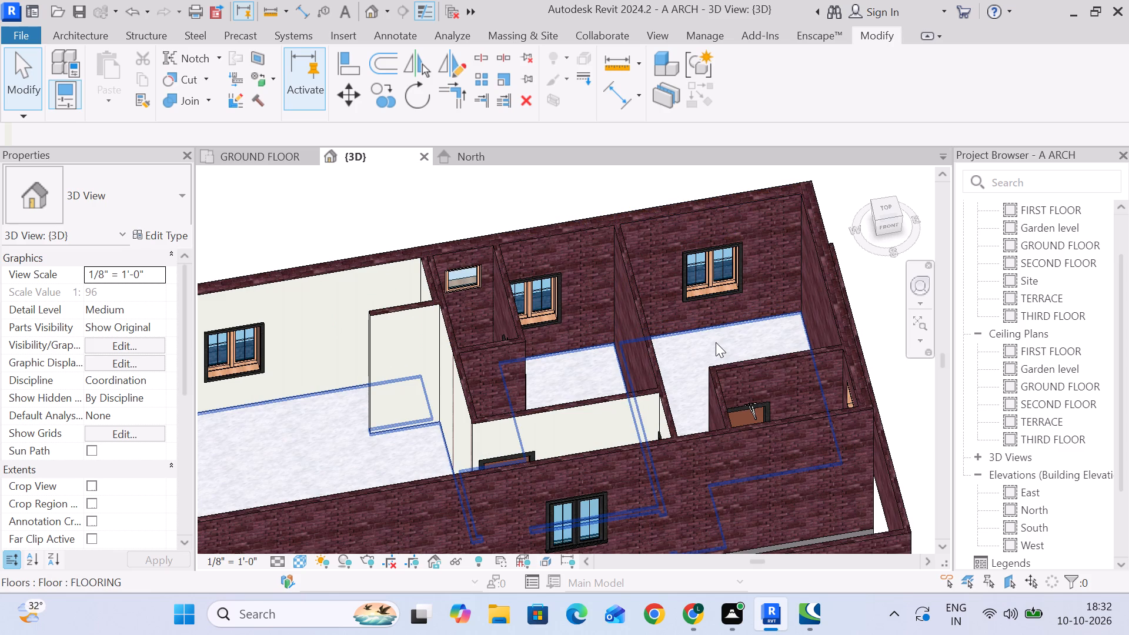
{"action": "scroll", "coordinate": [719, 347], "scroll_direction": "down", "scroll_amount": 1}
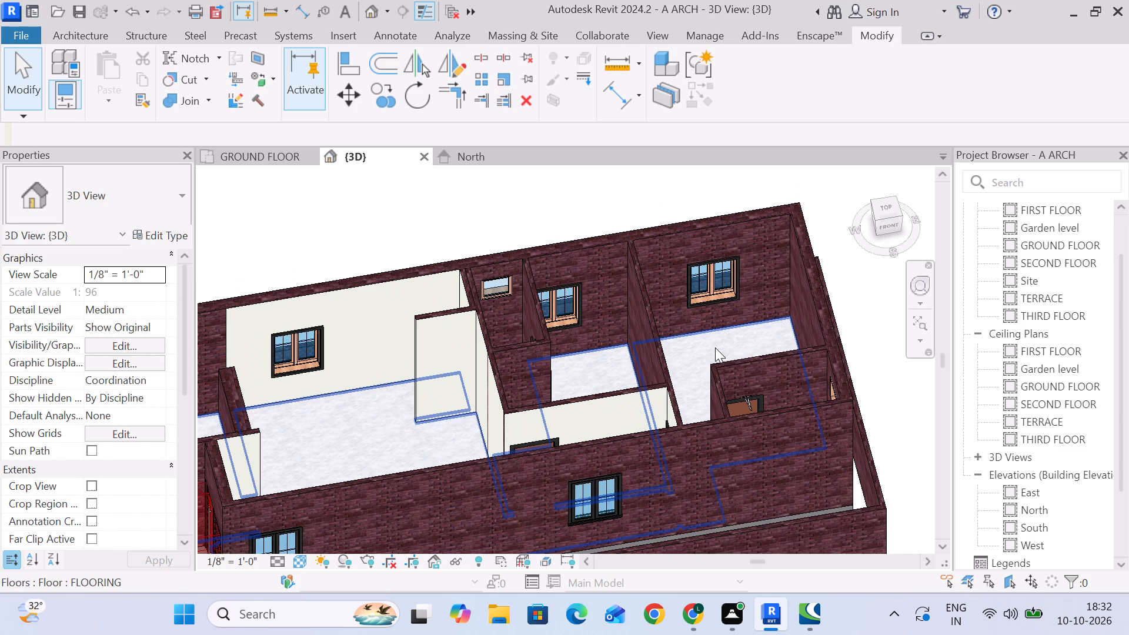
{"action": "middle_click_drag", "start_coordinate": [705, 349], "coordinate": [689, 459]}
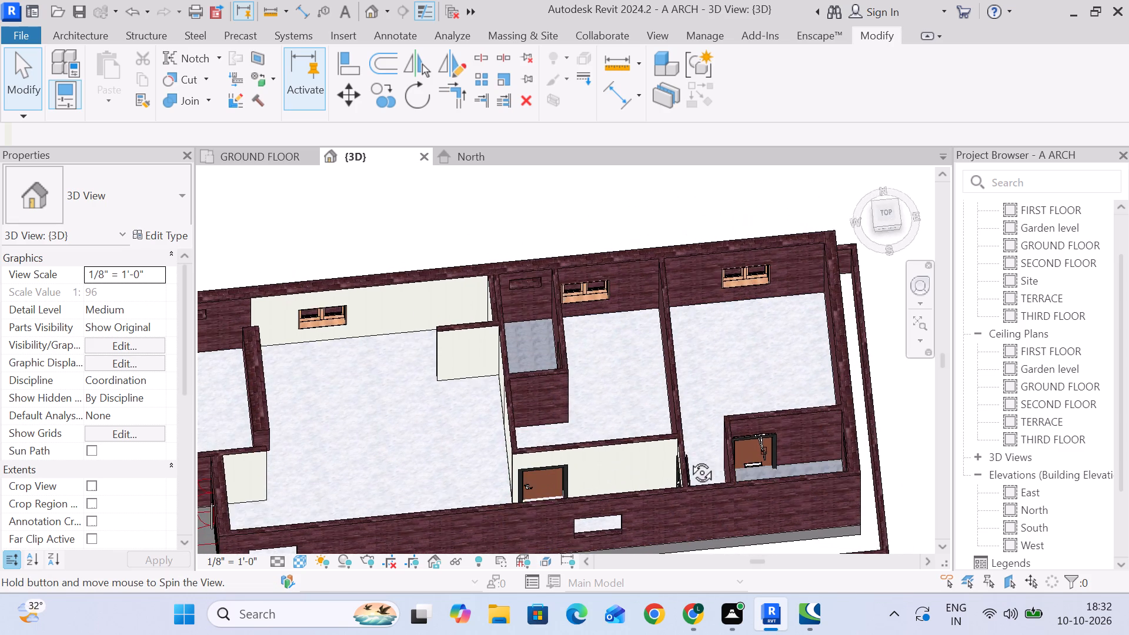
{"action": "middle_click_drag", "start_coordinate": [689, 459], "coordinate": [671, 424]}
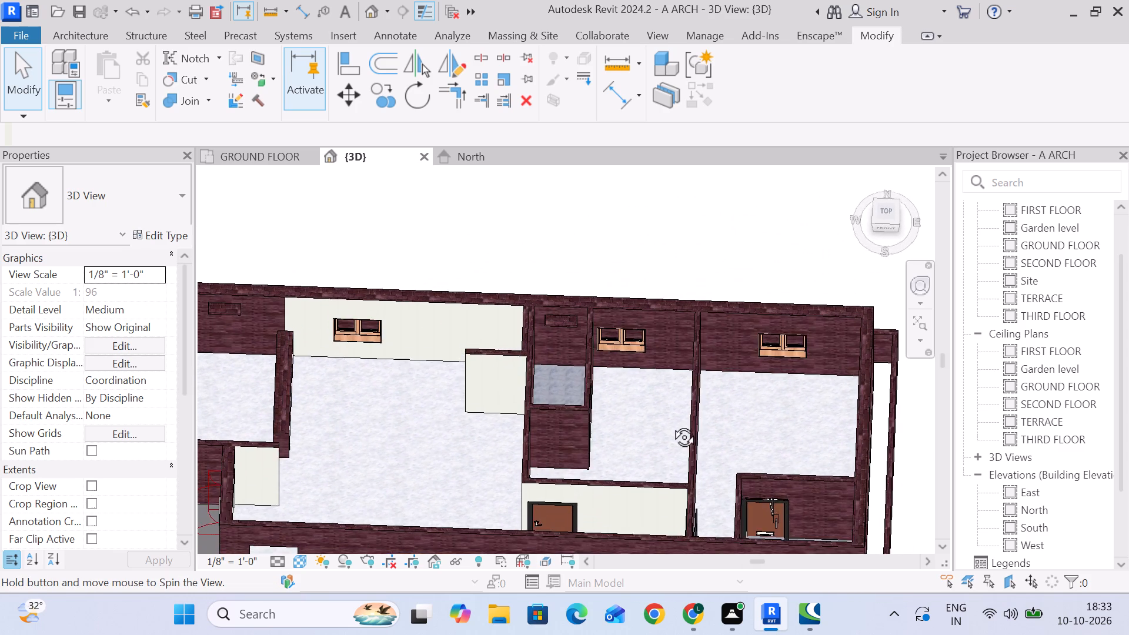
{"action": "middle_click_drag", "start_coordinate": [671, 424], "coordinate": [662, 387]}
{"action": "scroll", "coordinate": [662, 386], "scroll_direction": "down", "scroll_amount": 1}
{"action": "scroll", "coordinate": [671, 381], "scroll_direction": "up", "scroll_amount": 5}
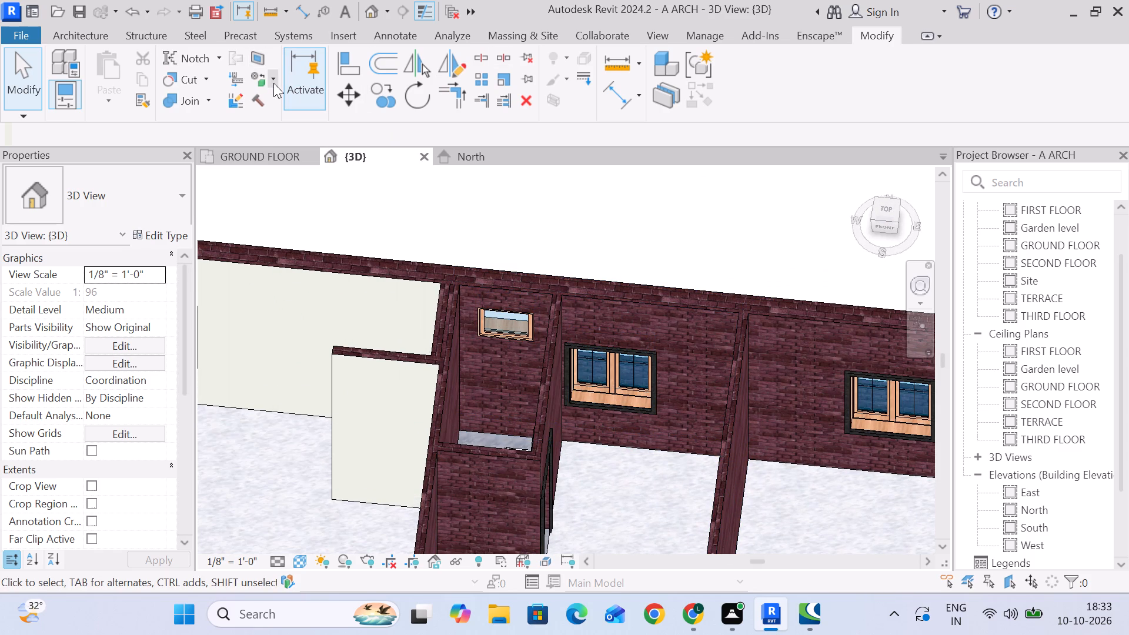
{"action": "left_click", "coordinate": [273, 81]}
{"action": "left_click", "coordinate": [272, 111]}
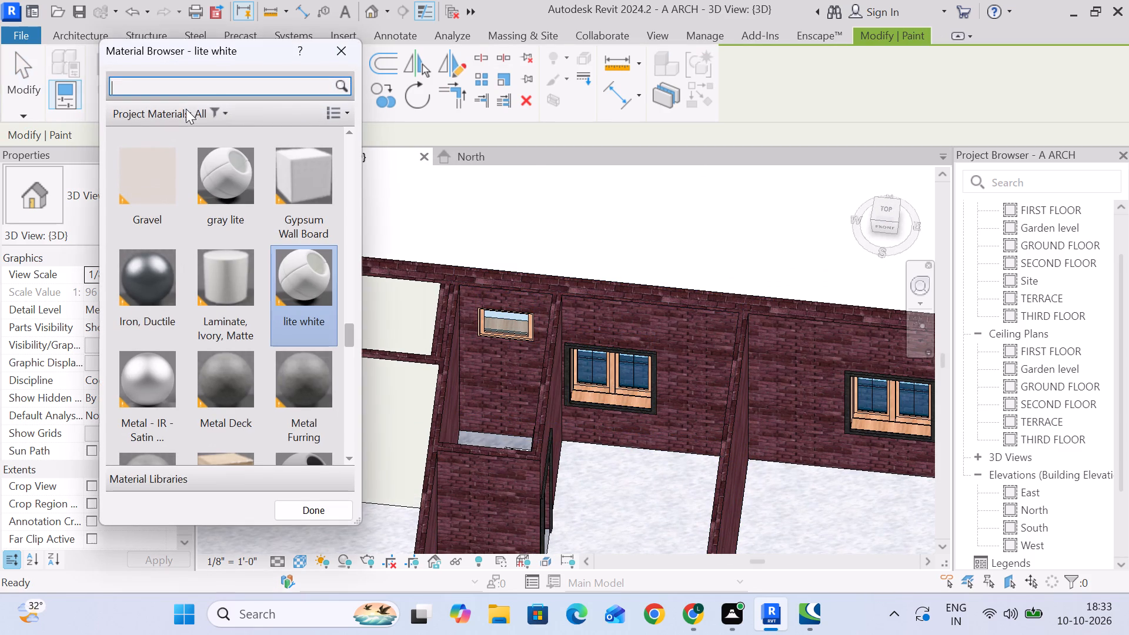
{"action": "left_click", "coordinate": [221, 88]}
{"action": "key", "text": "b"}
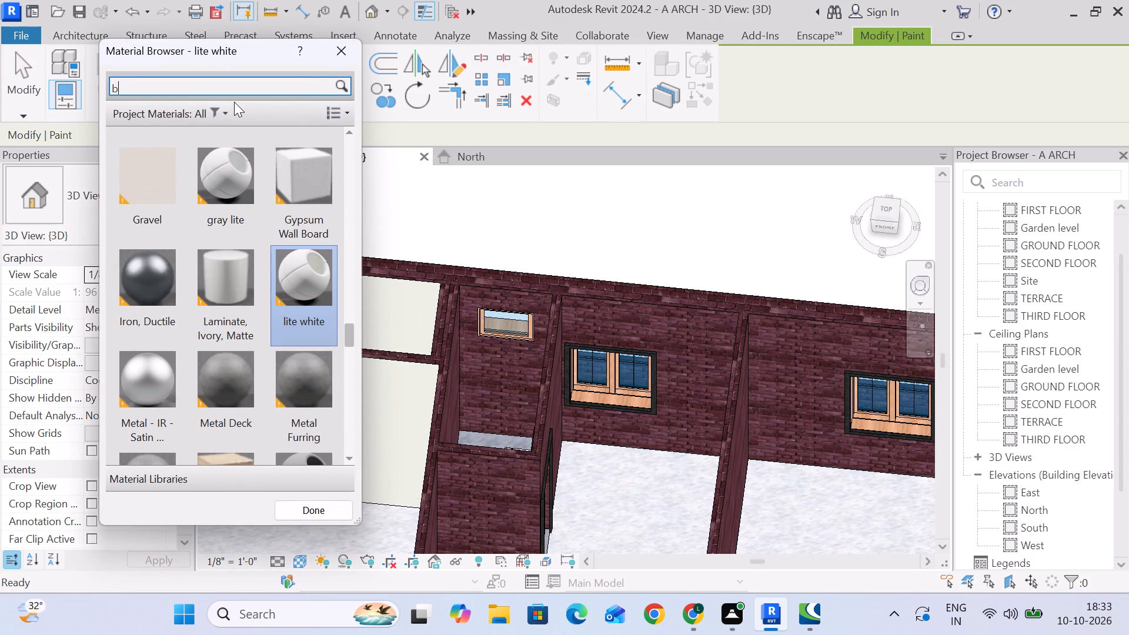
{"action": "key", "text": "l"}
{"action": "key", "text": "u"}
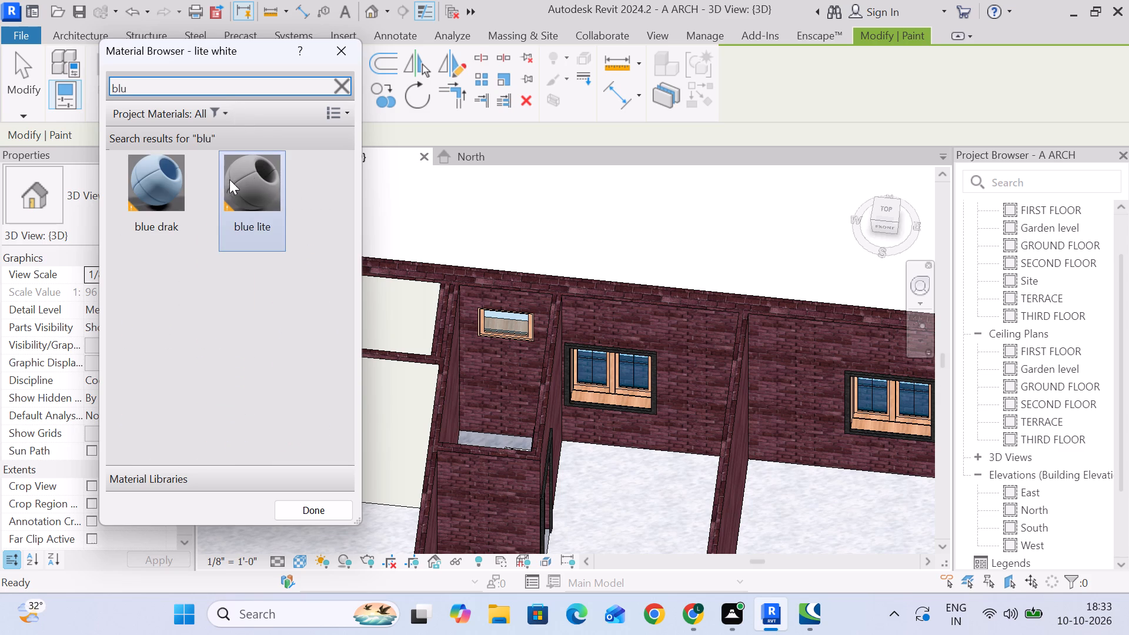
{"action": "left_click", "coordinate": [174, 180]}
{"action": "left_click", "coordinate": [792, 356]}
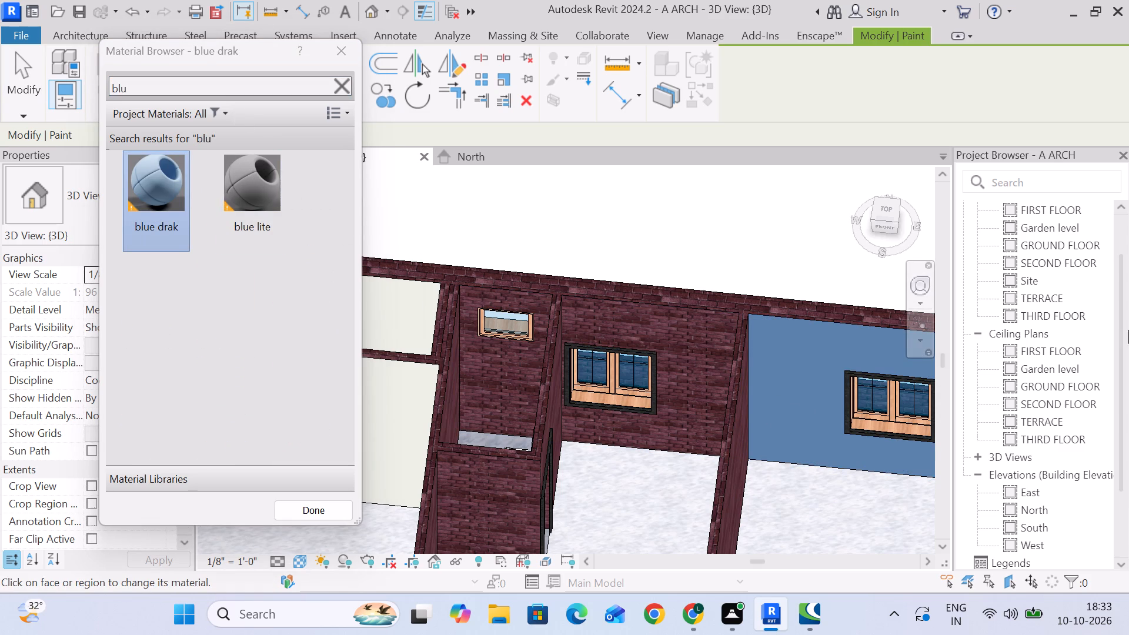
Paint the rear bedroom's side of the partition wall and its short section by the entrance passage with the blue lite material.
{"action": "left_click", "coordinate": [243, 186]}
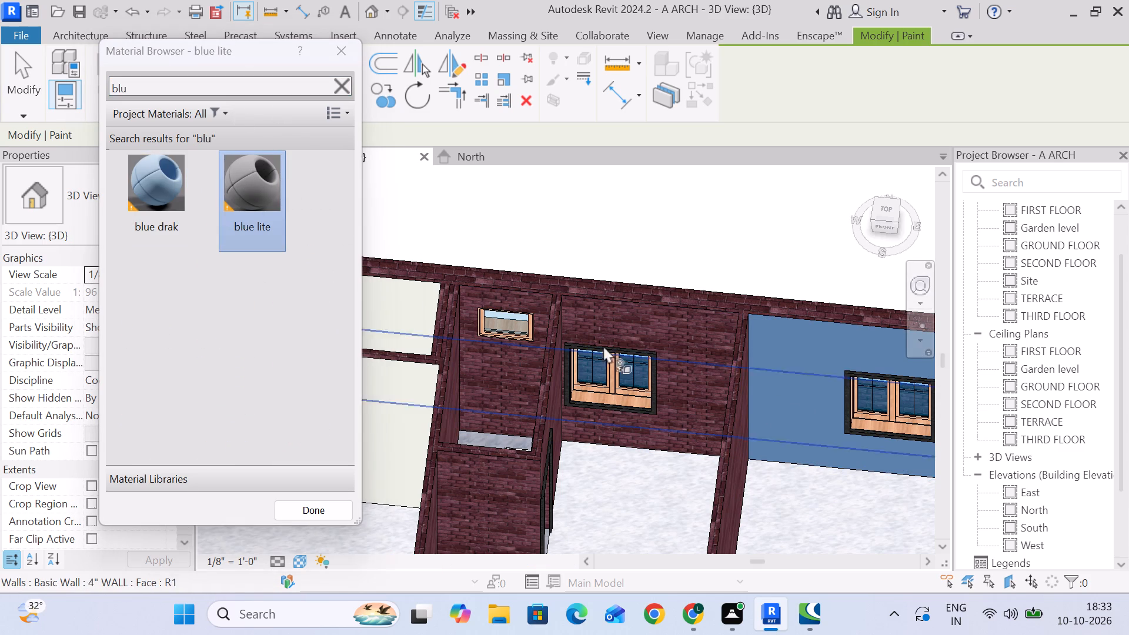
{"action": "scroll", "coordinate": [762, 385], "scroll_direction": "down", "scroll_amount": 4}
{"action": "middle_click_drag", "start_coordinate": [793, 408], "coordinate": [759, 389], "text": "shift"}
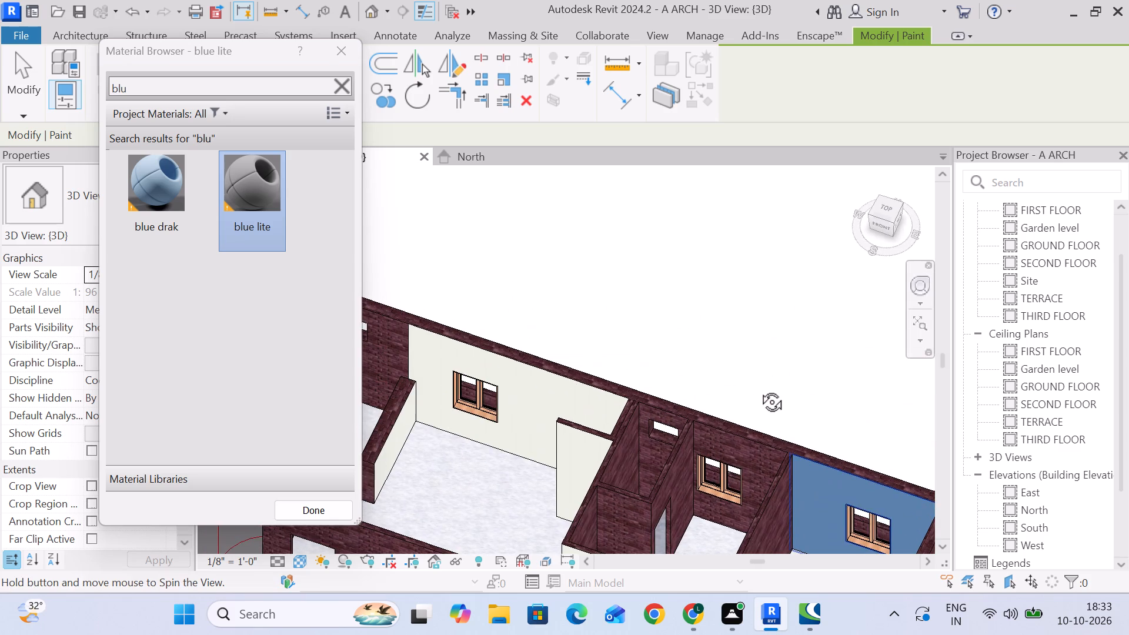
{"action": "middle_click_drag", "start_coordinate": [768, 401], "coordinate": [680, 296]}
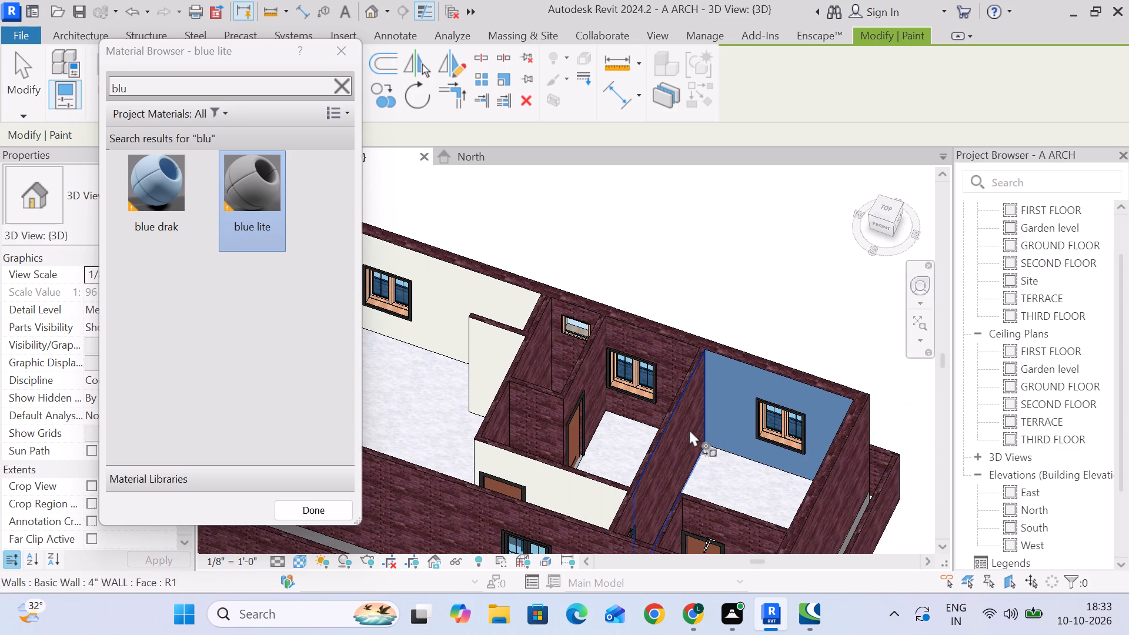
{"action": "left_click", "coordinate": [689, 429]}
{"action": "scroll", "coordinate": [763, 492], "scroll_direction": "down", "scroll_amount": 1}
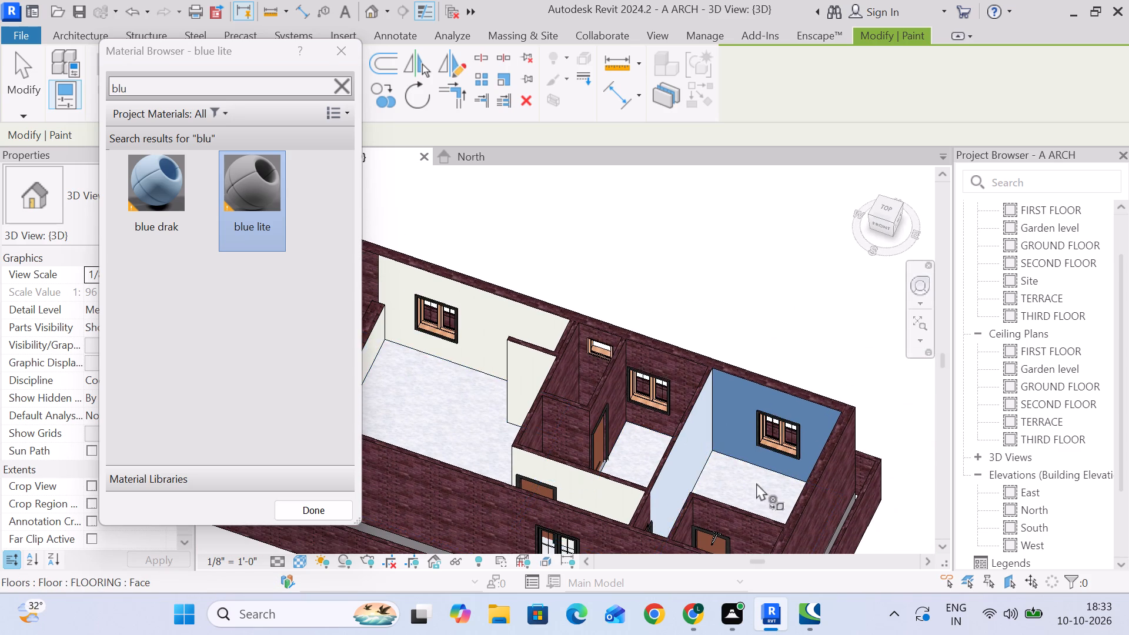
{"action": "middle_click_drag", "start_coordinate": [754, 483], "coordinate": [637, 490]}
{"action": "middle_click_drag", "start_coordinate": [649, 489], "coordinate": [644, 389]}
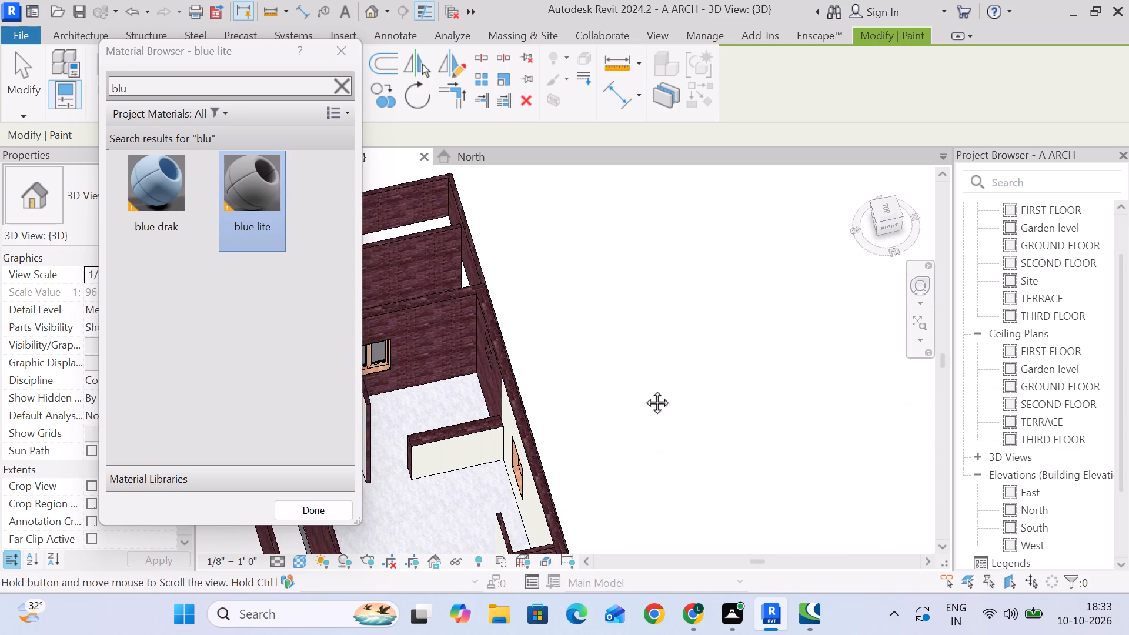
{"action": "middle_click_drag", "start_coordinate": [644, 389], "coordinate": [690, 238]}
{"action": "scroll", "coordinate": [465, 477], "scroll_direction": "up", "scroll_amount": 5}
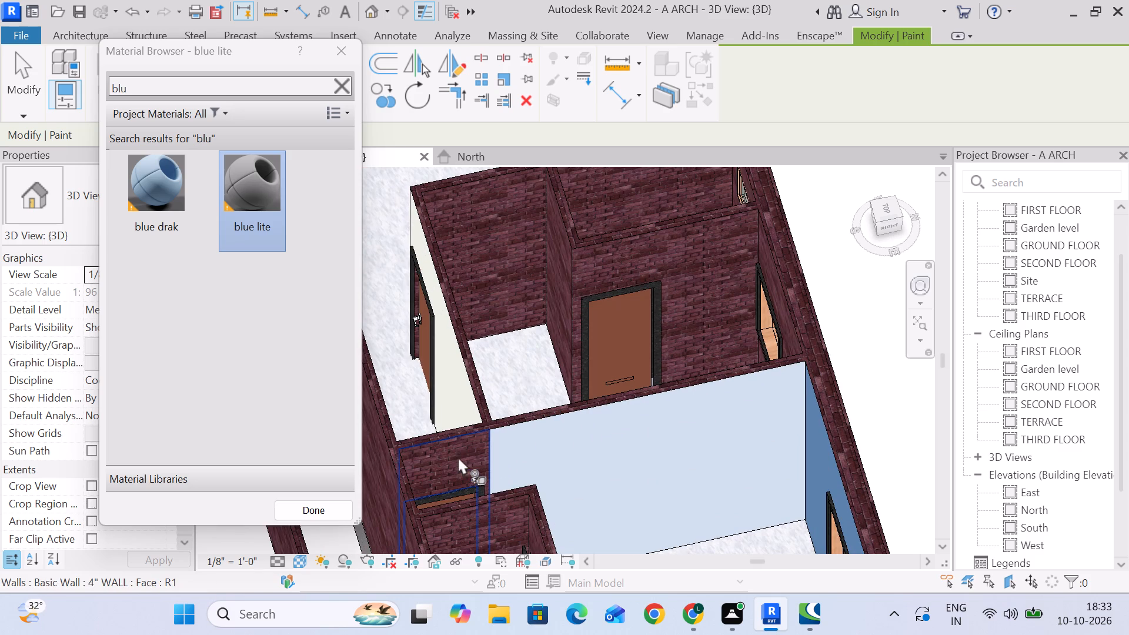
{"action": "left_click", "coordinate": [458, 457]}
Paint the rear bedroom's passage end wall, both outer toilet wall faces and the rear wall face with blue lite.
{"action": "scroll", "coordinate": [548, 456], "scroll_direction": "down", "scroll_amount": 5}
{"action": "scroll", "coordinate": [785, 434], "scroll_direction": "down", "scroll_amount": 3}
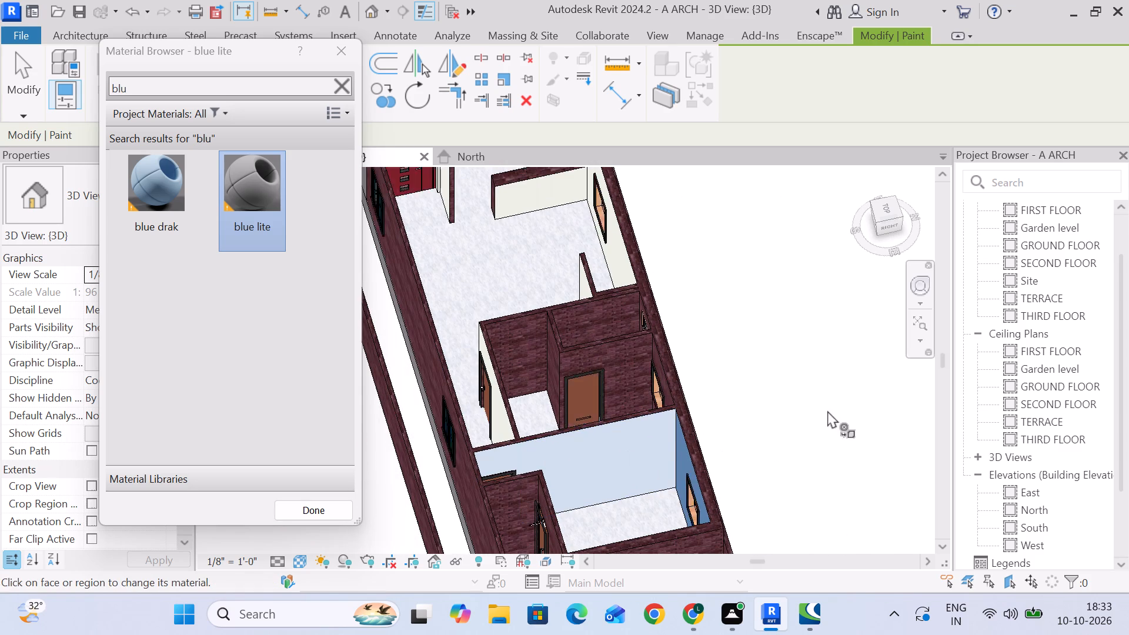
{"action": "middle_click_drag", "start_coordinate": [827, 410], "coordinate": [810, 233]}
{"action": "middle_click_drag", "start_coordinate": [810, 374], "coordinate": [805, 374], "text": "shift"}
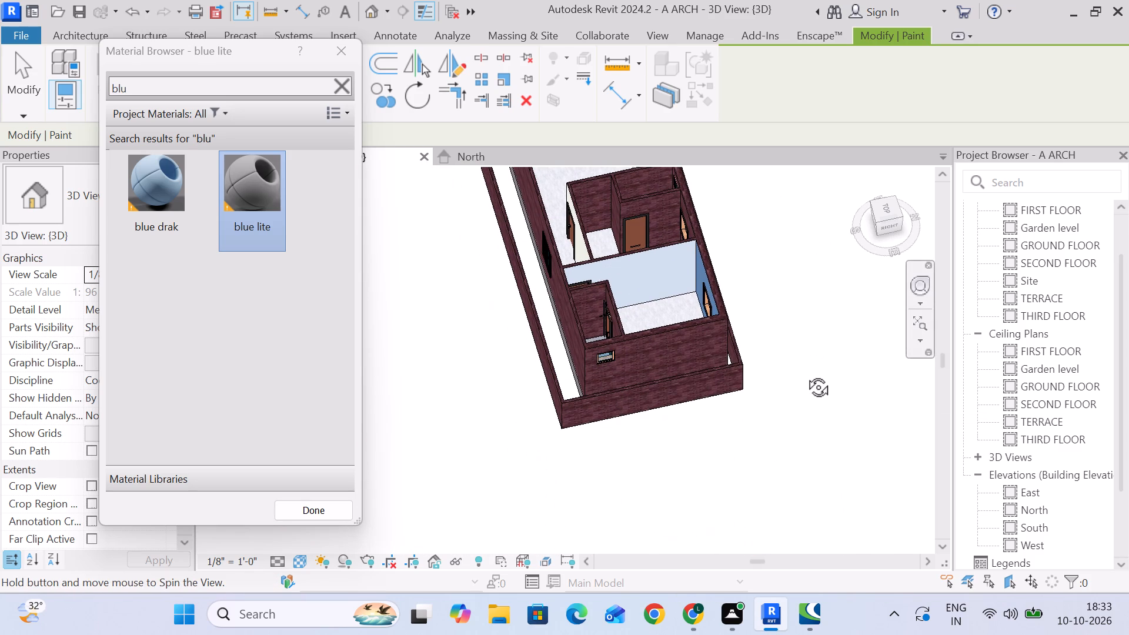
{"action": "middle_click_drag", "start_coordinate": [805, 374], "coordinate": [526, 427], "text": "shift"}
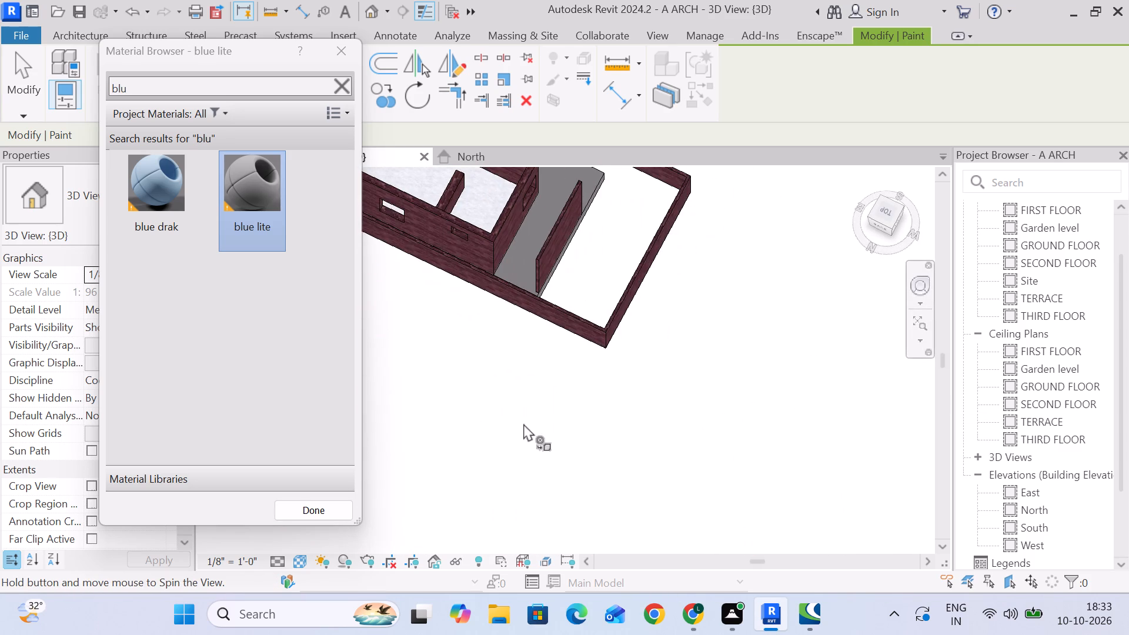
{"action": "middle_click_drag", "start_coordinate": [523, 423], "coordinate": [924, 600]}
{"action": "middle_click_drag", "start_coordinate": [696, 457], "coordinate": [747, 568]}
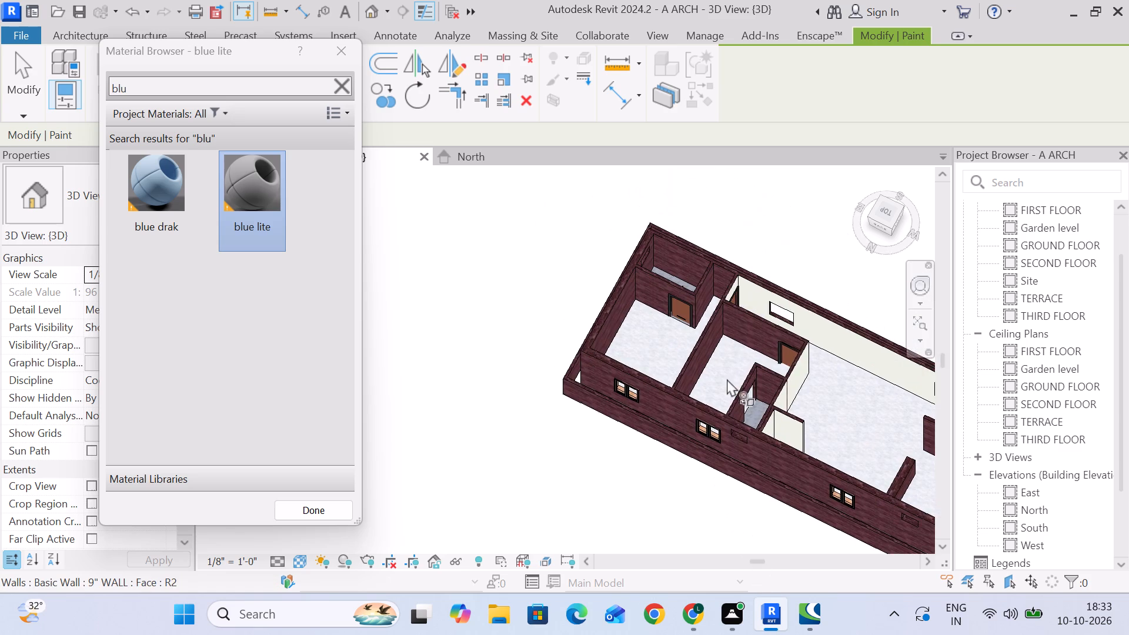
{"action": "scroll", "coordinate": [720, 345], "scroll_direction": "up", "scroll_amount": 5}
{"action": "left_click", "coordinate": [718, 219]}
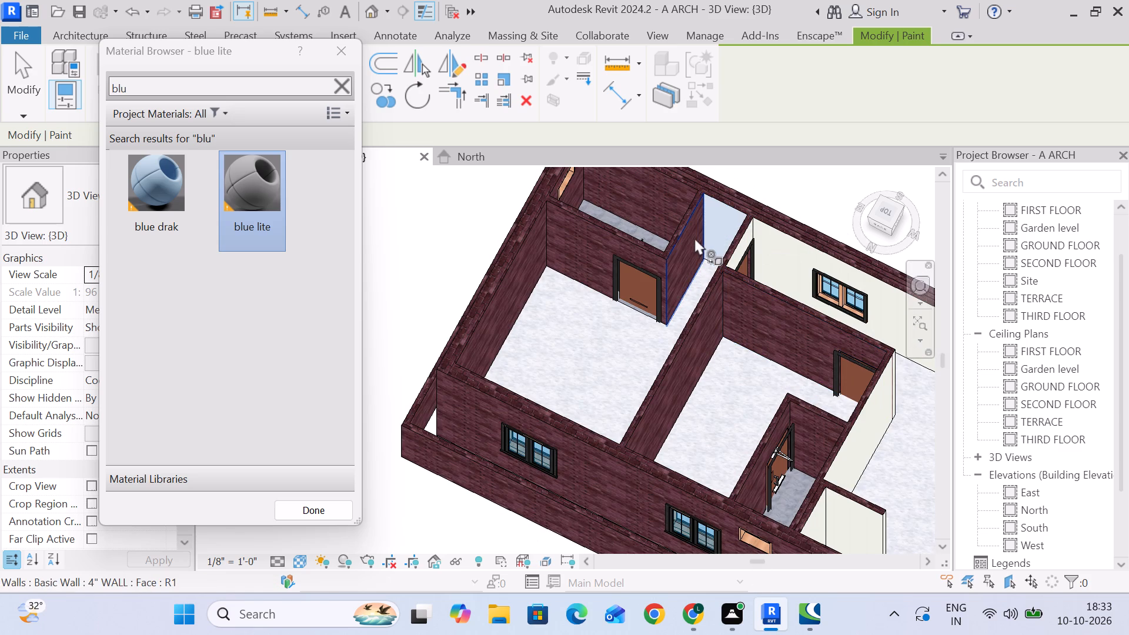
{"action": "left_click", "coordinate": [694, 238]}
{"action": "left_click", "coordinate": [602, 252]}
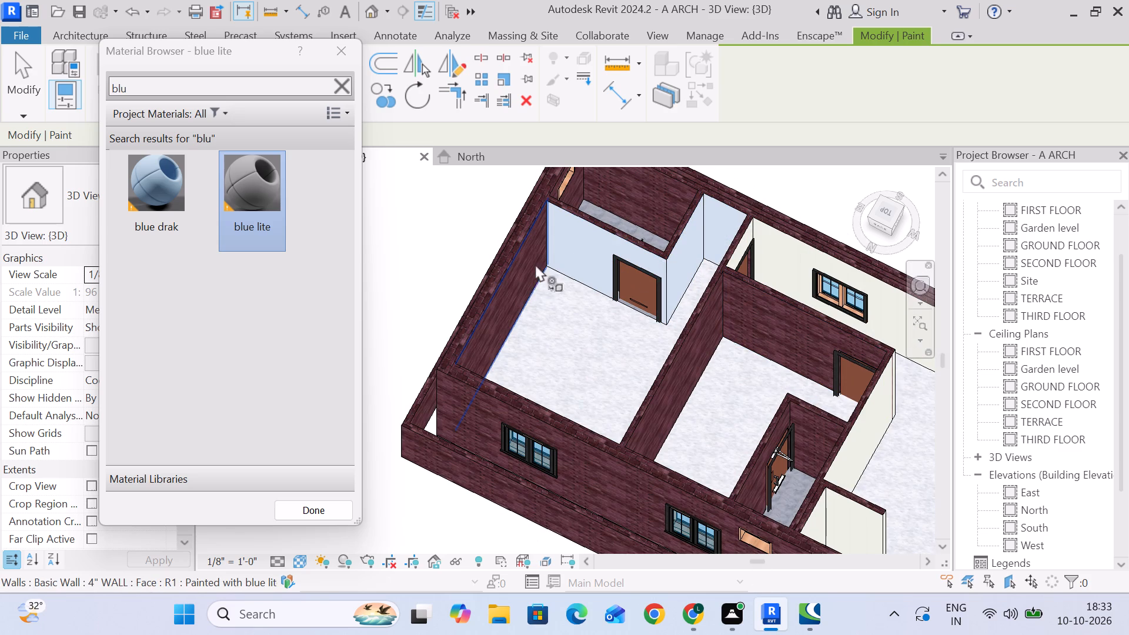
{"action": "left_click", "coordinate": [515, 269]}
Examine the painted rear bedroom and the remaining ground floor wall faces from several sides in 3D.
{"action": "scroll", "coordinate": [558, 311], "scroll_direction": "down", "scroll_amount": 5}
{"action": "middle_click_drag", "start_coordinate": [583, 337], "coordinate": [492, 335], "text": "shift"}
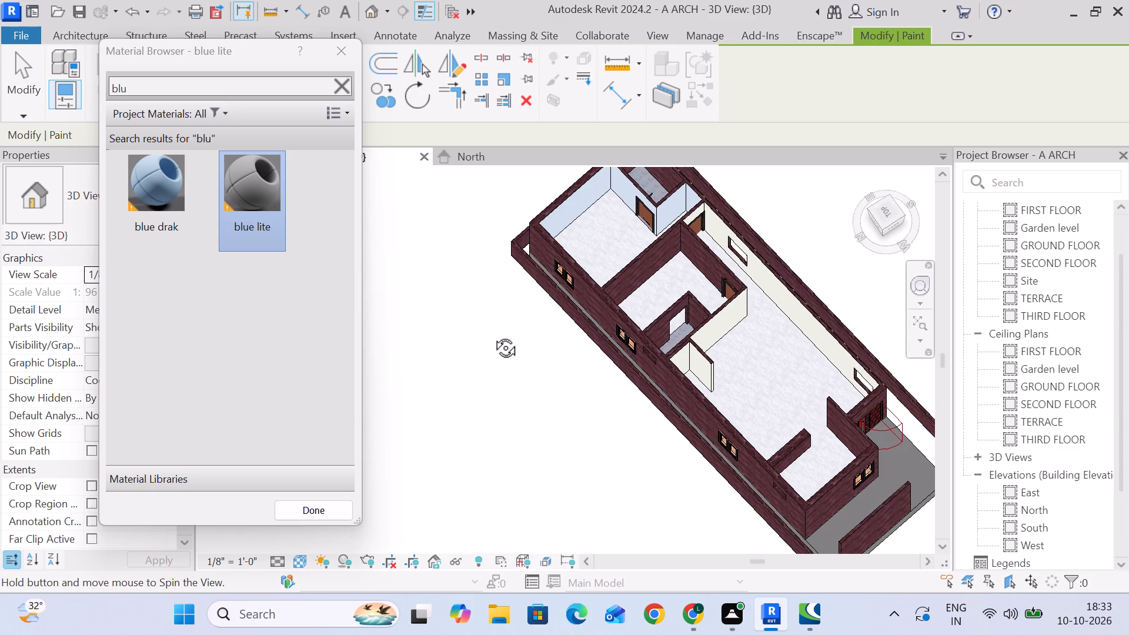
{"action": "middle_click_drag", "start_coordinate": [492, 335], "coordinate": [451, 312], "text": "shift"}
{"action": "scroll", "coordinate": [669, 370], "scroll_direction": "down", "scroll_amount": 4}
{"action": "middle_click_drag", "start_coordinate": [656, 370], "coordinate": [527, 410]}
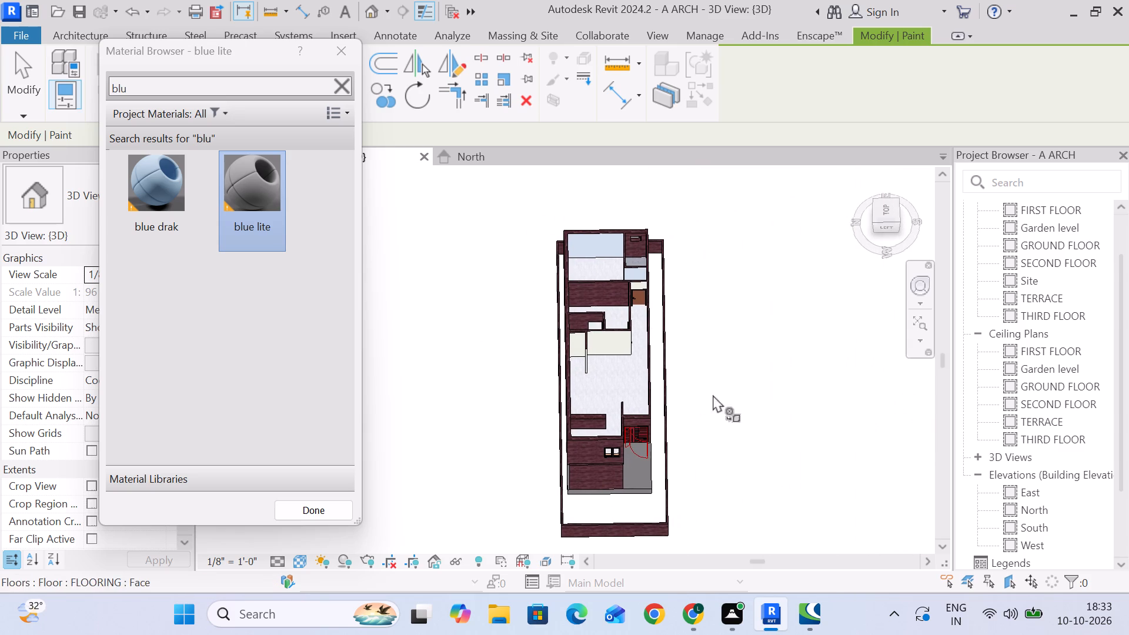
{"action": "middle_click_drag", "start_coordinate": [809, 400], "coordinate": [640, 339]}
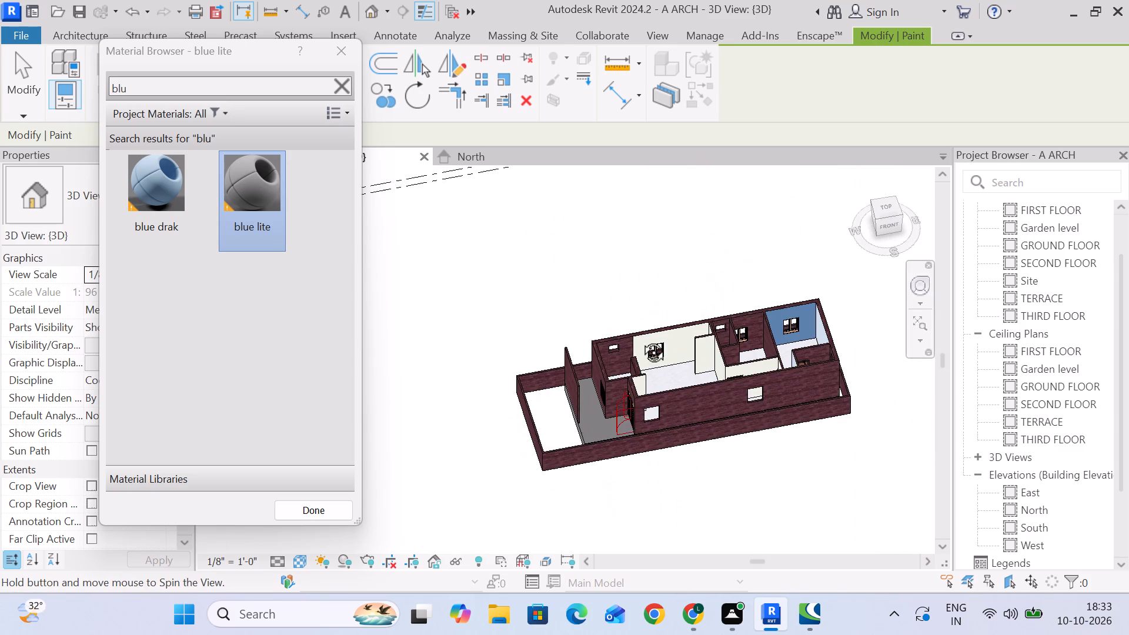
{"action": "middle_click_drag", "start_coordinate": [640, 339], "coordinate": [641, 339]}
{"action": "middle_click_drag", "start_coordinate": [755, 461], "coordinate": [723, 447]}
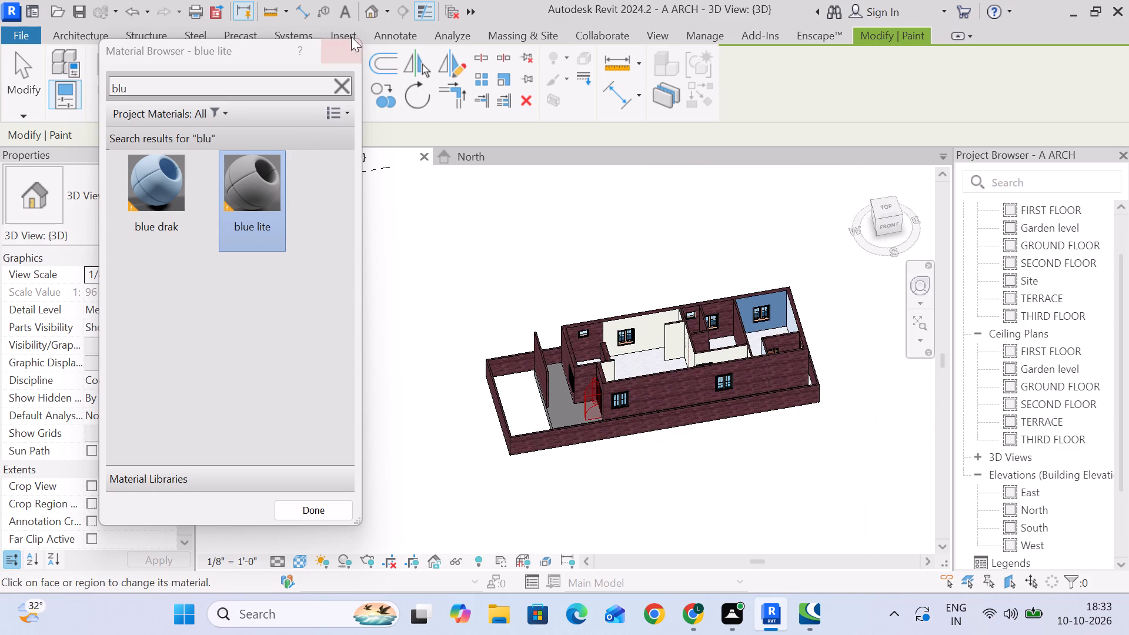
Look through the full project materials list for another wall colour and search it for grey.
{"action": "left_click", "coordinate": [278, 83]}
{"action": "key", "text": "BackSpace"}
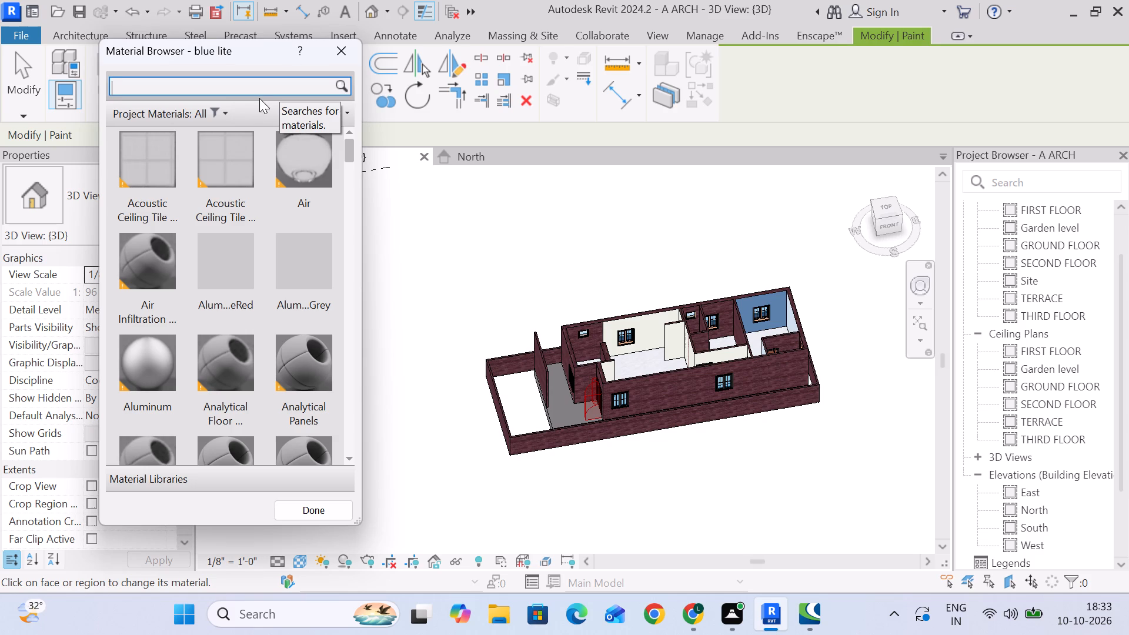
{"action": "scroll", "coordinate": [257, 270], "scroll_direction": "down", "scroll_amount": 4}
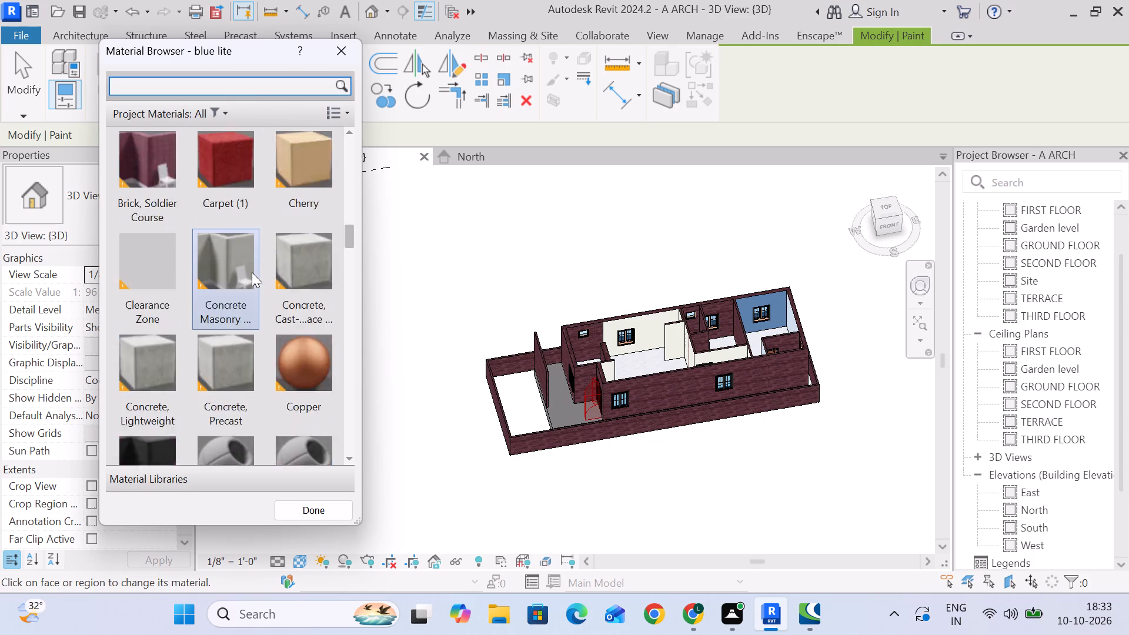
{"action": "scroll", "coordinate": [252, 272], "scroll_direction": "down", "scroll_amount": 2}
{"action": "scroll", "coordinate": [251, 272], "scroll_direction": "up", "scroll_amount": 2}
{"action": "scroll", "coordinate": [251, 272], "scroll_direction": "down", "scroll_amount": 2}
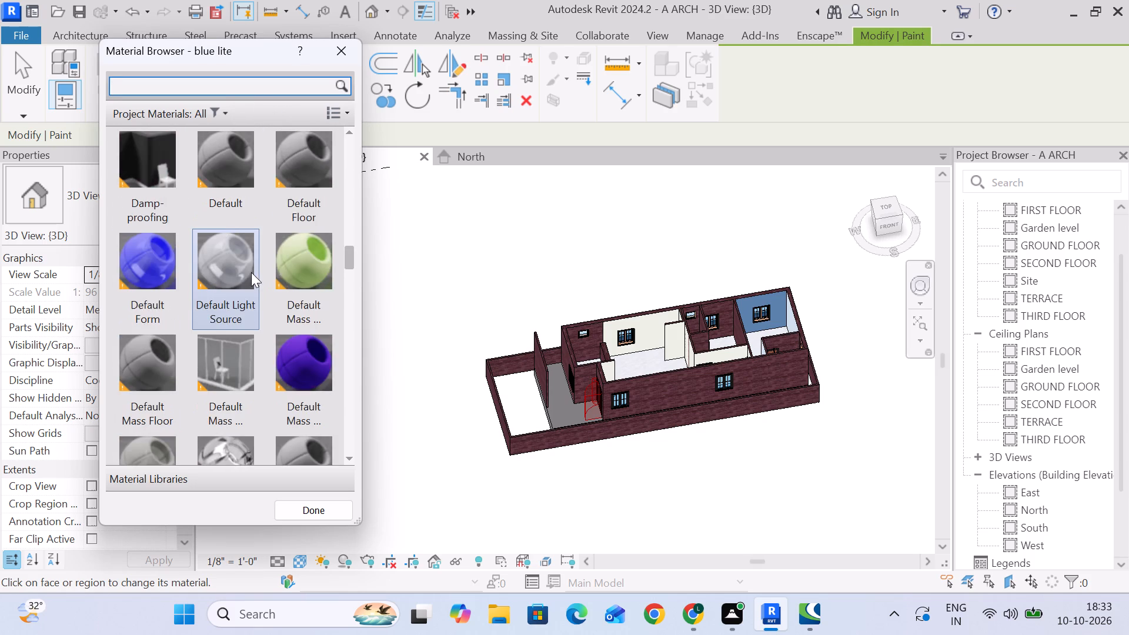
{"action": "scroll", "coordinate": [251, 272], "scroll_direction": "down", "scroll_amount": 4}
{"action": "scroll", "coordinate": [250, 272], "scroll_direction": "up", "scroll_amount": 1}
{"action": "scroll", "coordinate": [250, 272], "scroll_direction": "down", "scroll_amount": 1}
{"action": "scroll", "coordinate": [250, 272], "scroll_direction": "up", "scroll_amount": 1}
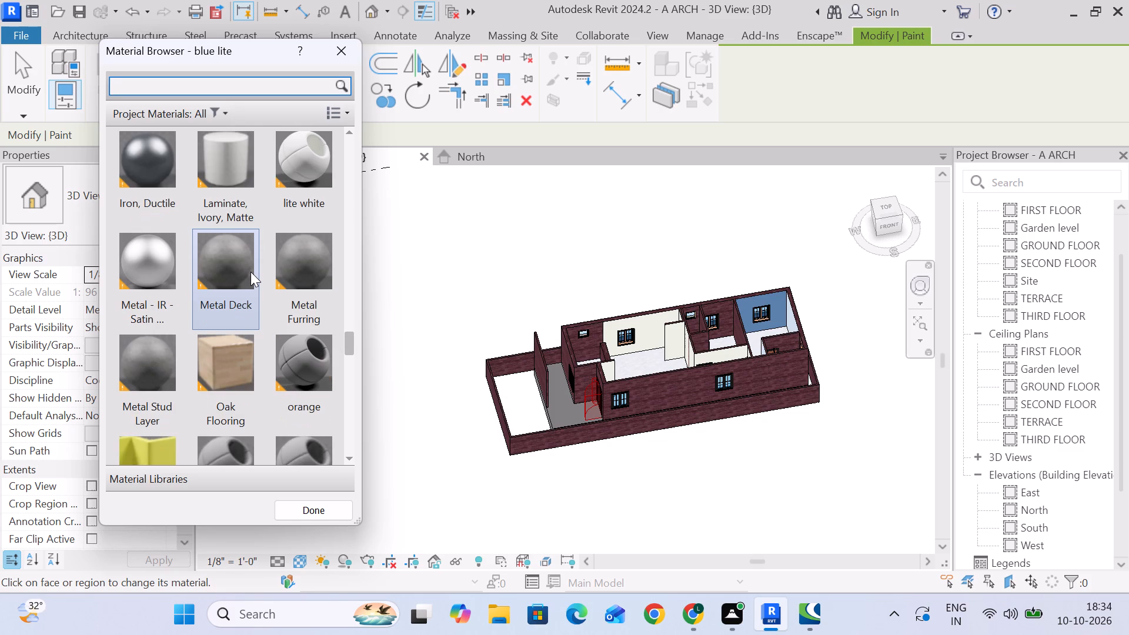
{"action": "scroll", "coordinate": [250, 272], "scroll_direction": "down", "scroll_amount": 4}
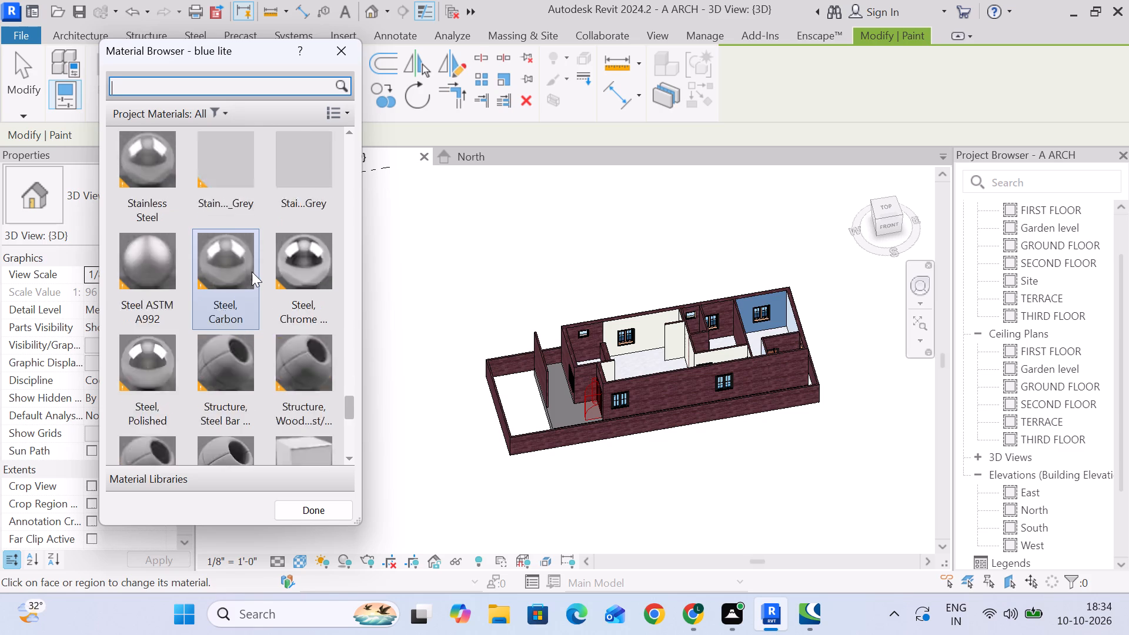
{"action": "scroll", "coordinate": [253, 270], "scroll_direction": "down", "scroll_amount": 2}
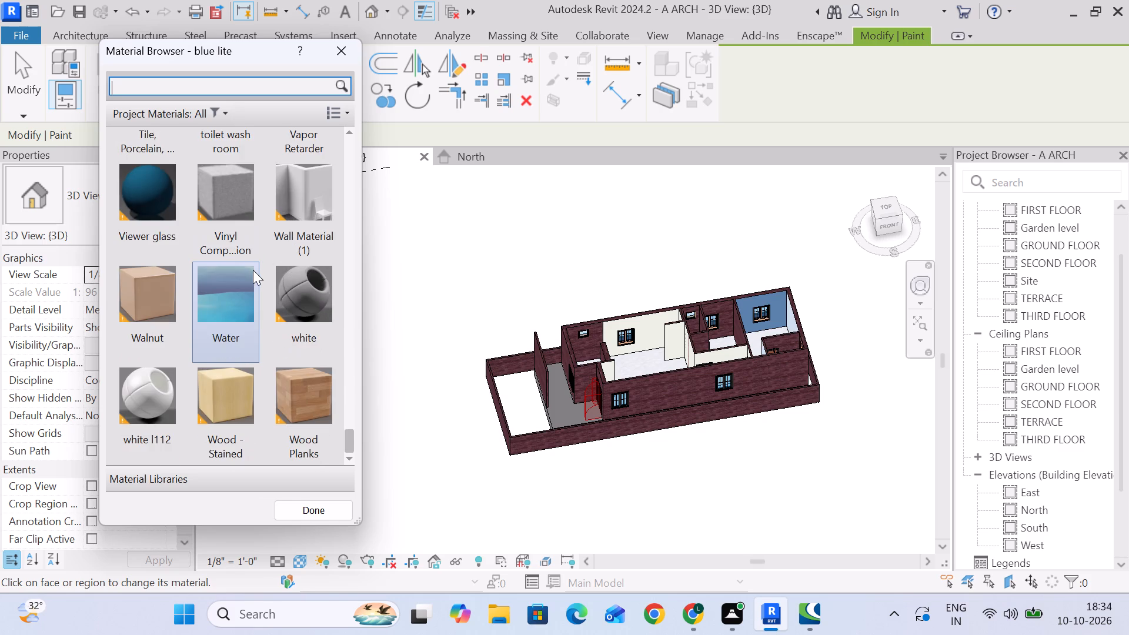
{"action": "scroll", "coordinate": [253, 270], "scroll_direction": "down", "scroll_amount": 2}
{"action": "scroll", "coordinate": [253, 269], "scroll_direction": "up", "scroll_amount": 20}
{"action": "scroll", "coordinate": [253, 269], "scroll_direction": "up", "scroll_amount": 2}
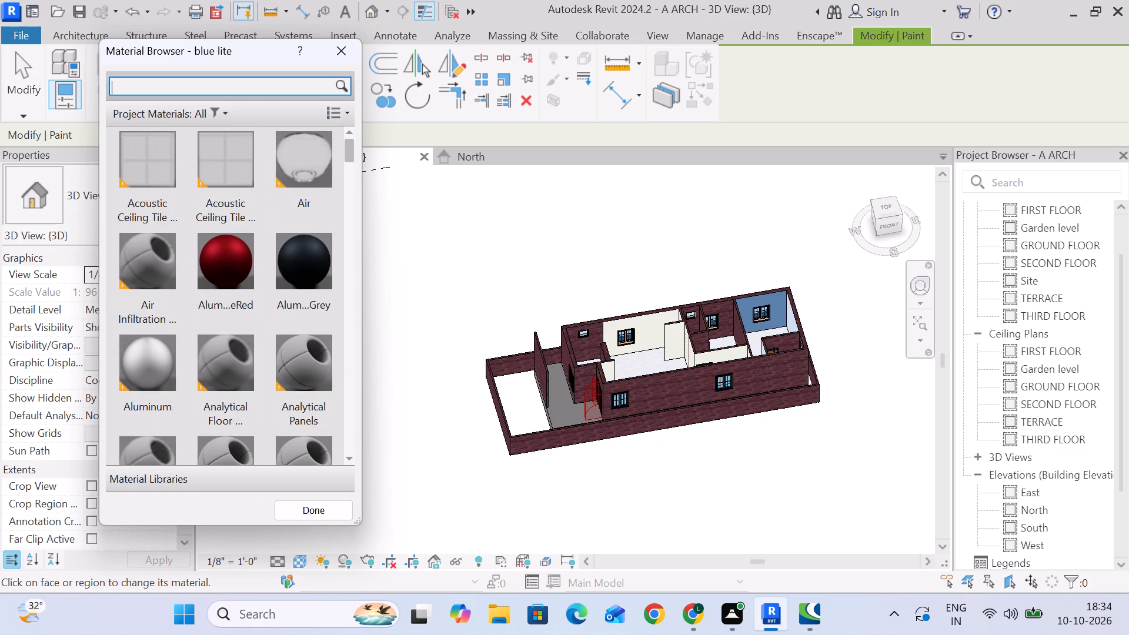
{"action": "left_click", "coordinate": [262, 87]}
{"action": "type", "text": "gr"}
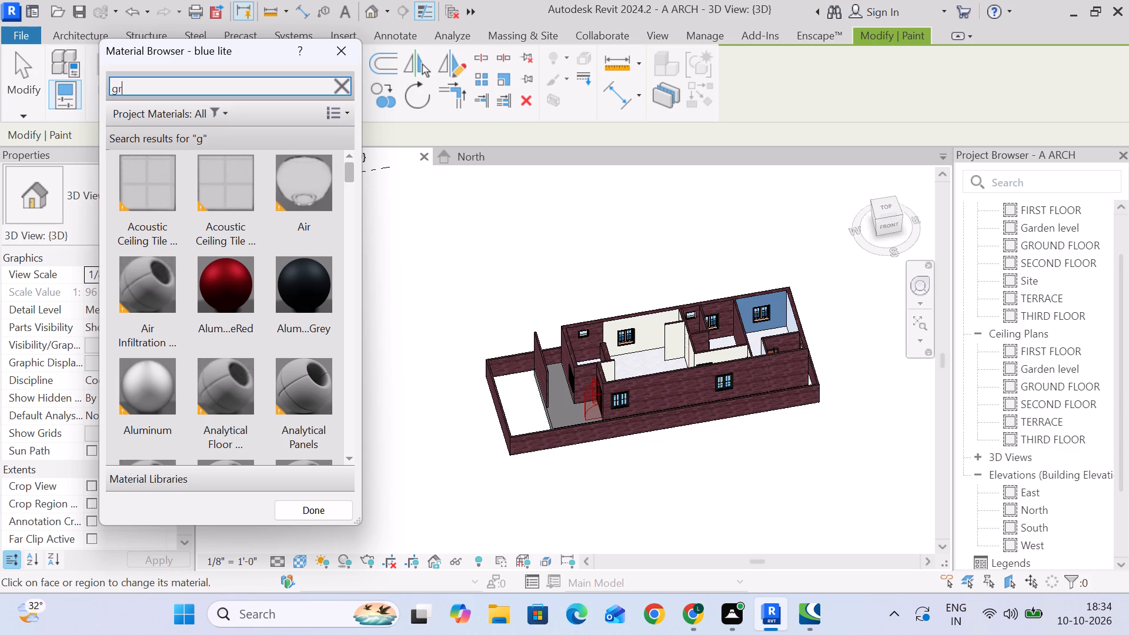
{"action": "key", "text": "e"}
{"action": "key", "text": "y"}
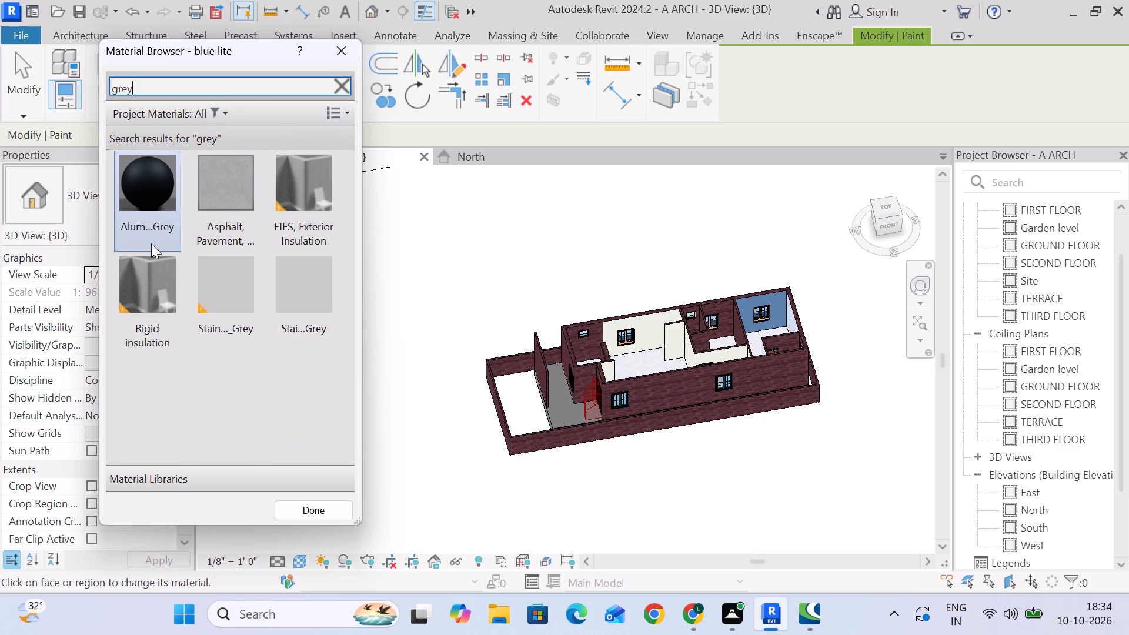
{"action": "left_click", "coordinate": [339, 84]}
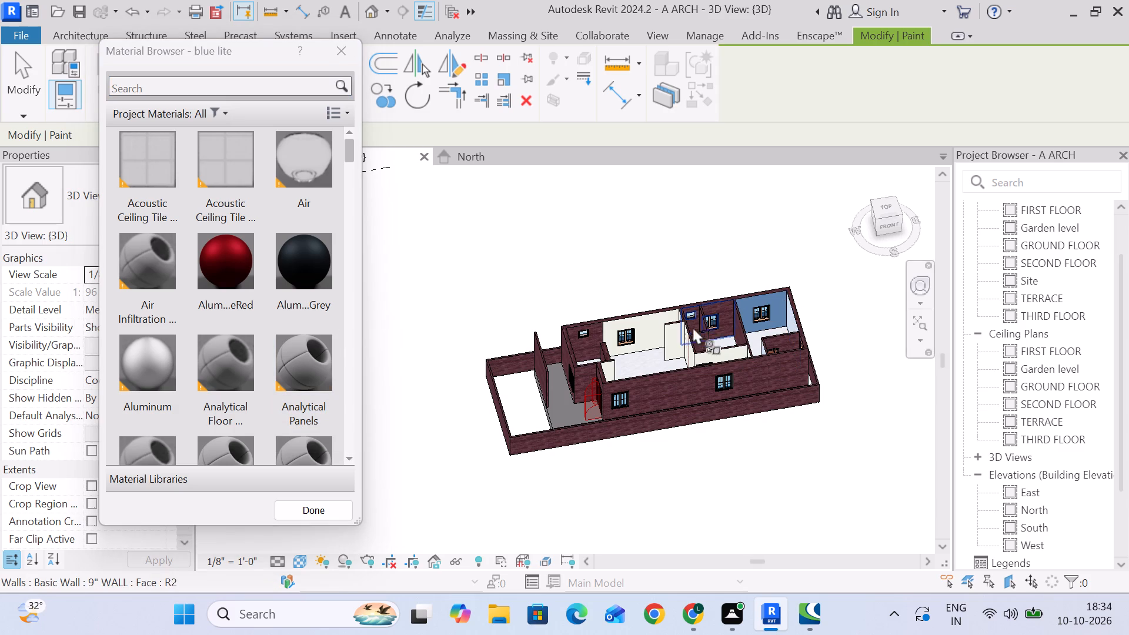
Repaint the rear bedroom's rear wall face, adjoining the window wall, with the blue drak material.
{"action": "scroll", "coordinate": [712, 335], "scroll_direction": "up", "scroll_amount": 10}
{"action": "middle_click_drag", "start_coordinate": [766, 319], "coordinate": [589, 320]}
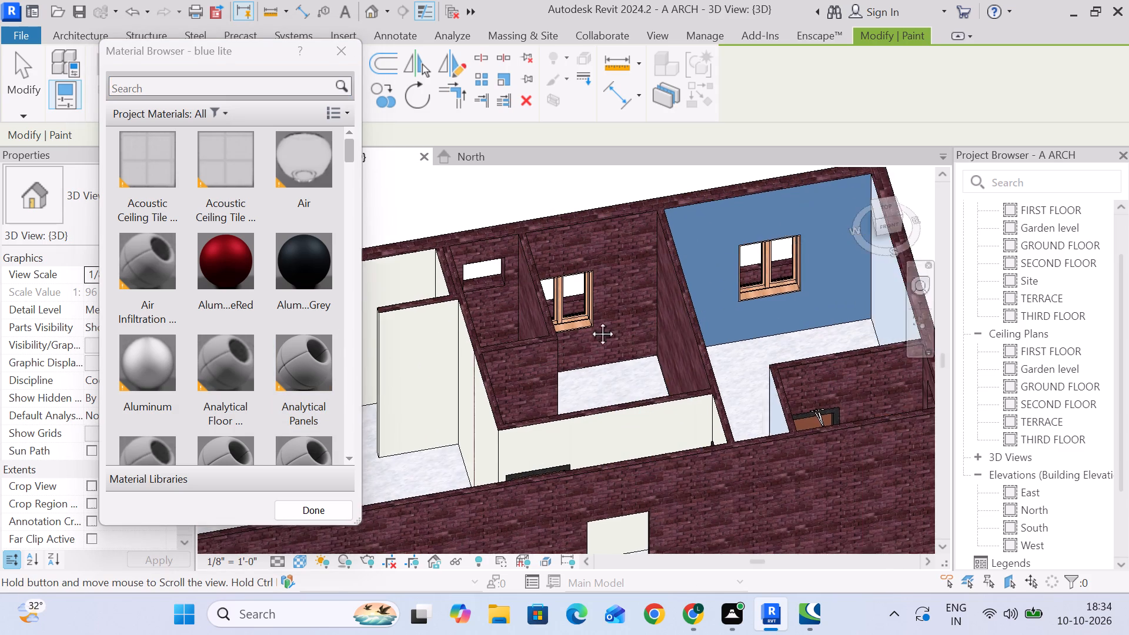
{"action": "middle_click_drag", "start_coordinate": [589, 320], "coordinate": [534, 328]}
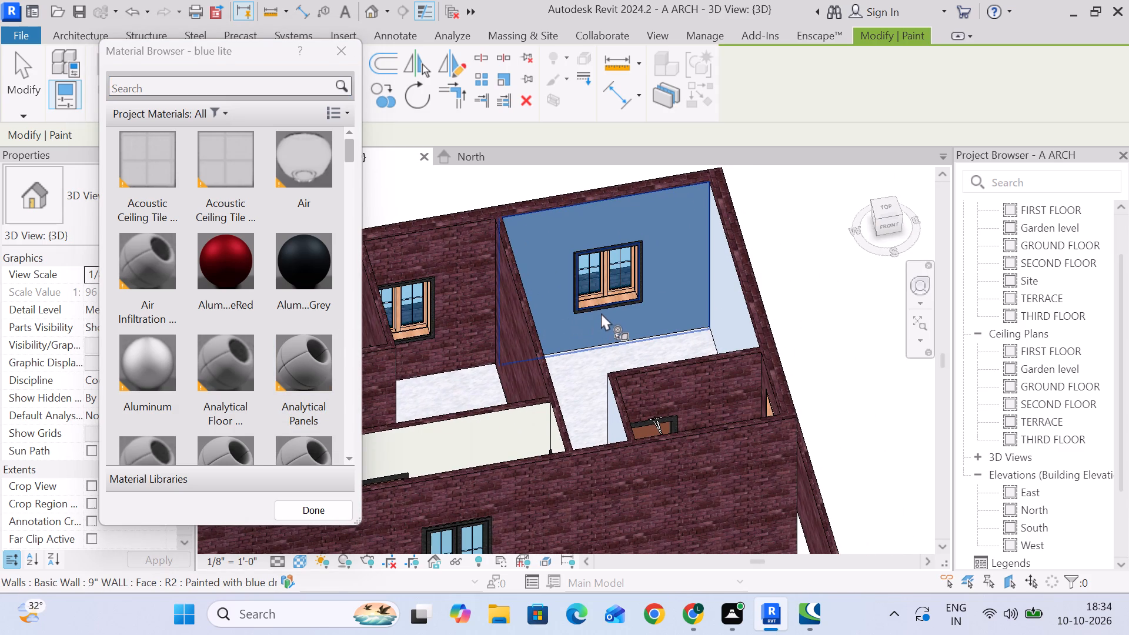
{"action": "left_click", "coordinate": [731, 310]}
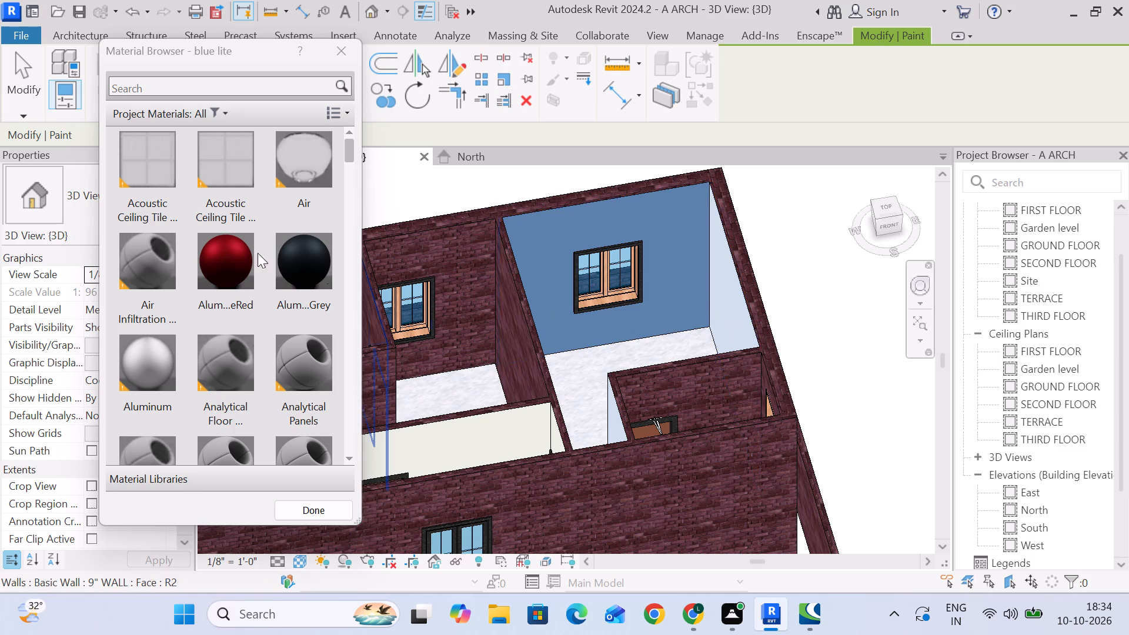
{"action": "left_click_drag", "start_coordinate": [239, 83], "coordinate": [244, 88]}
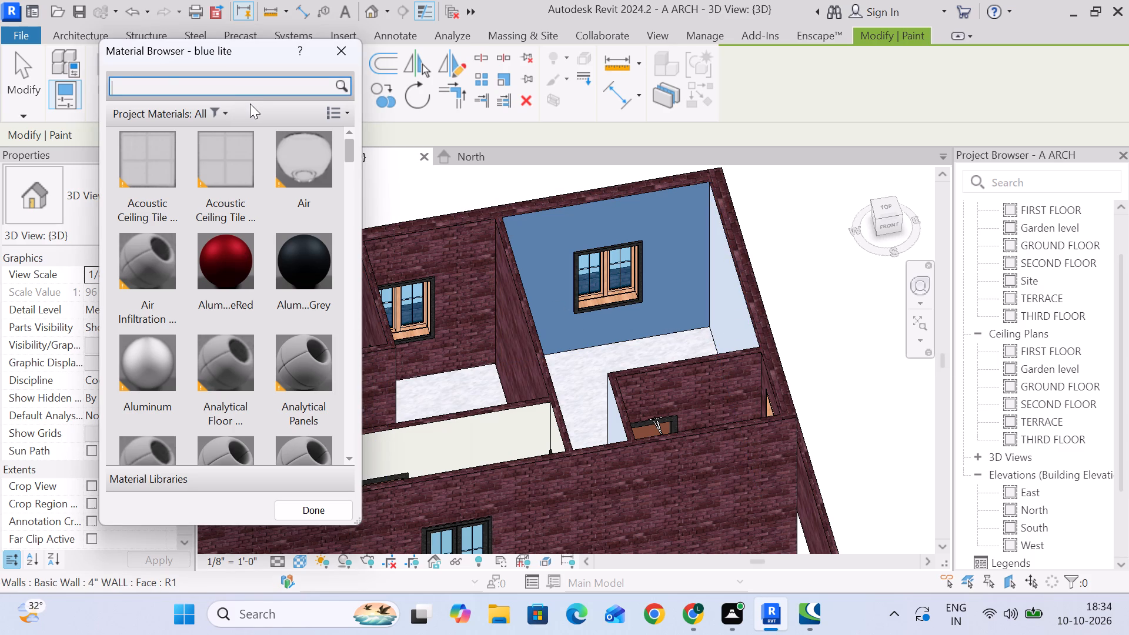
{"action": "type", "text": "blue"}
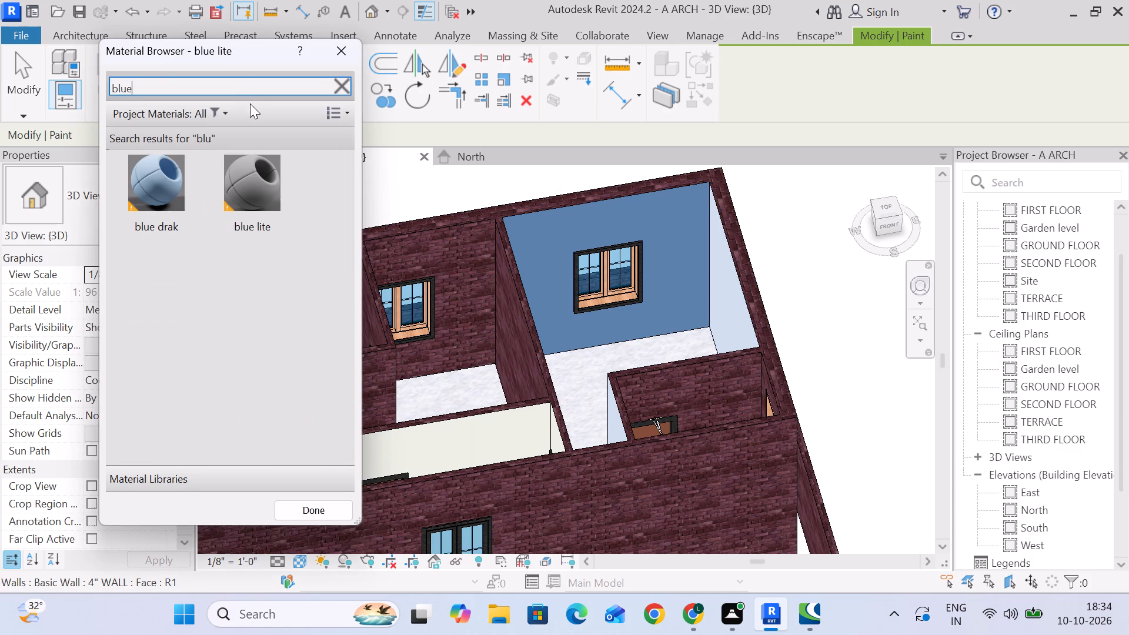
{"action": "left_click_drag", "start_coordinate": [151, 190], "coordinate": [154, 195]}
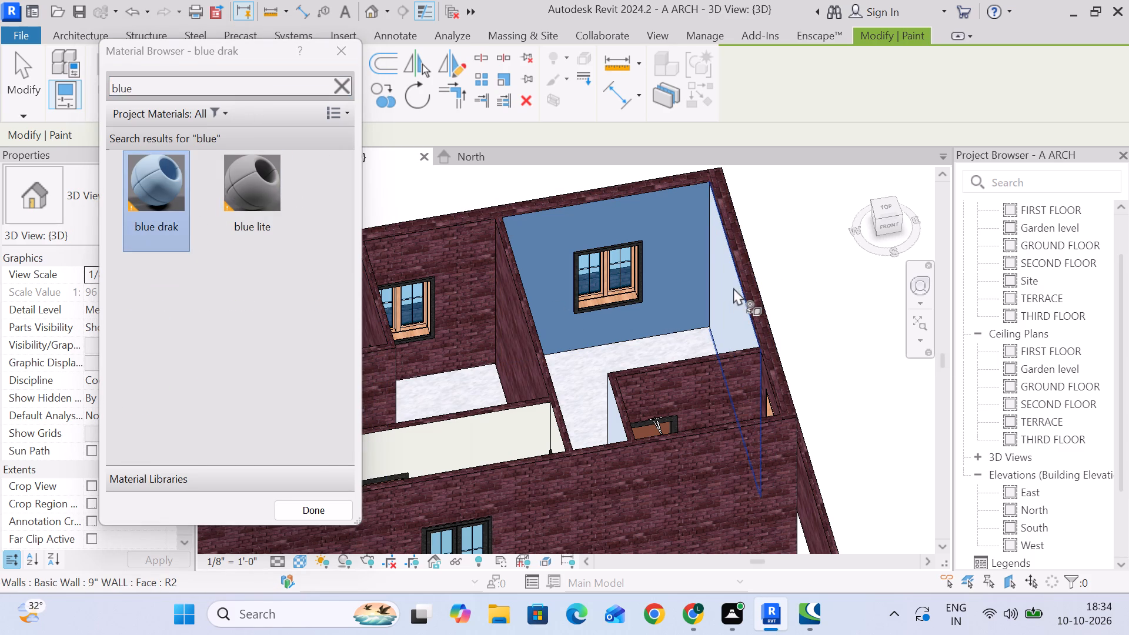
{"action": "left_click", "coordinate": [733, 288]}
Paint the middle bedroom's window wall face and its side of the bedroom partition wall with blue drak.
{"action": "left_click", "coordinate": [447, 259]}
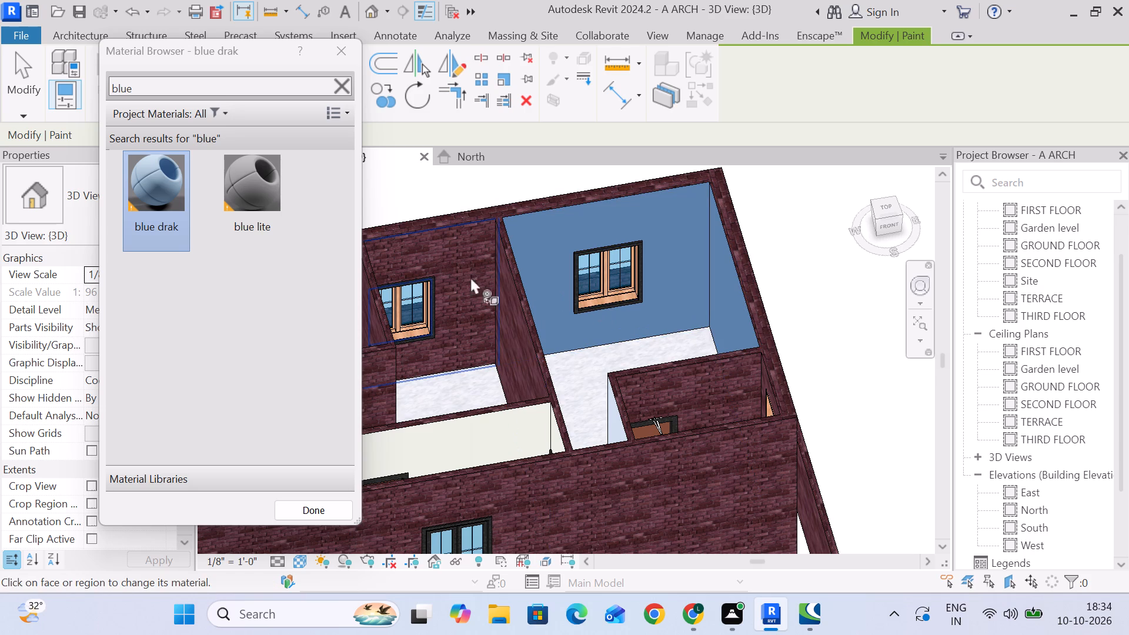
{"action": "left_click", "coordinate": [515, 326]}
Paint the middle bedroom's two faces of the attached toilet's walls and its living room side wall with the blue lite material.
{"action": "middle_click_drag", "start_coordinate": [552, 341], "coordinate": [613, 213]}
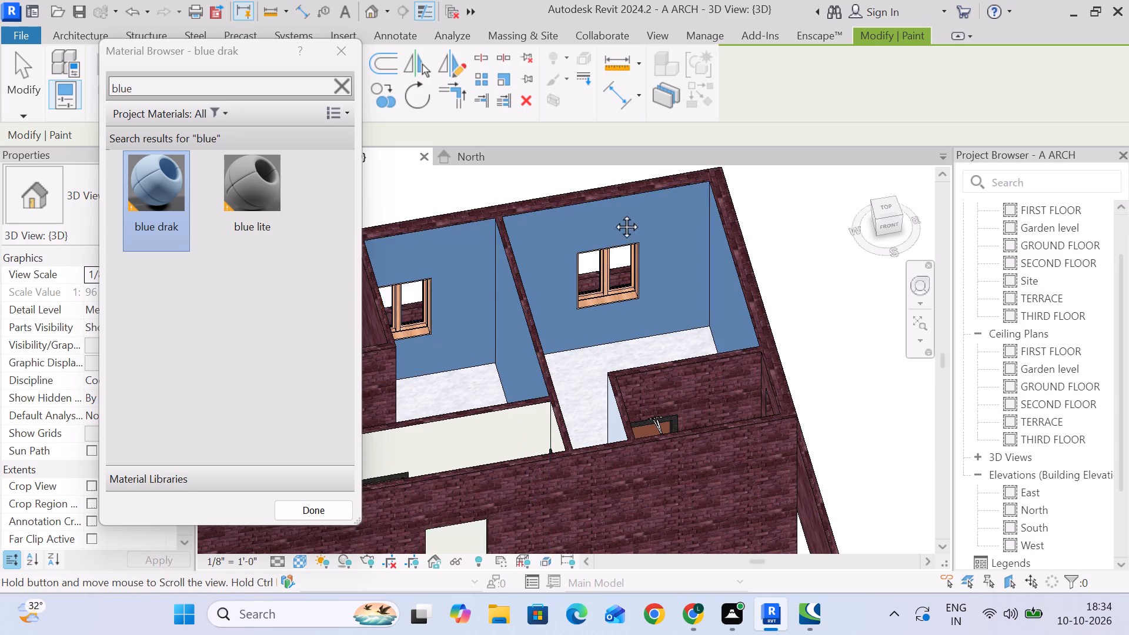
{"action": "middle_click_drag", "start_coordinate": [613, 213], "coordinate": [614, 213]}
{"action": "left_click", "coordinate": [270, 194]}
{"action": "scroll", "coordinate": [534, 198], "scroll_direction": "down", "scroll_amount": 4}
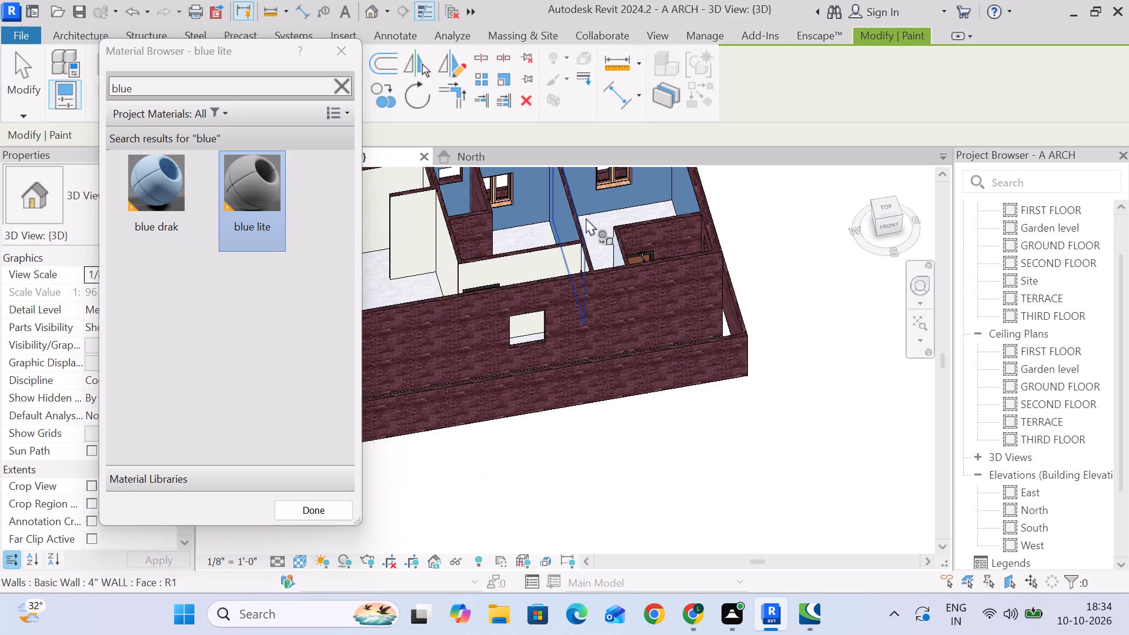
{"action": "middle_click_drag", "start_coordinate": [584, 220], "coordinate": [494, 236], "text": "shift"}
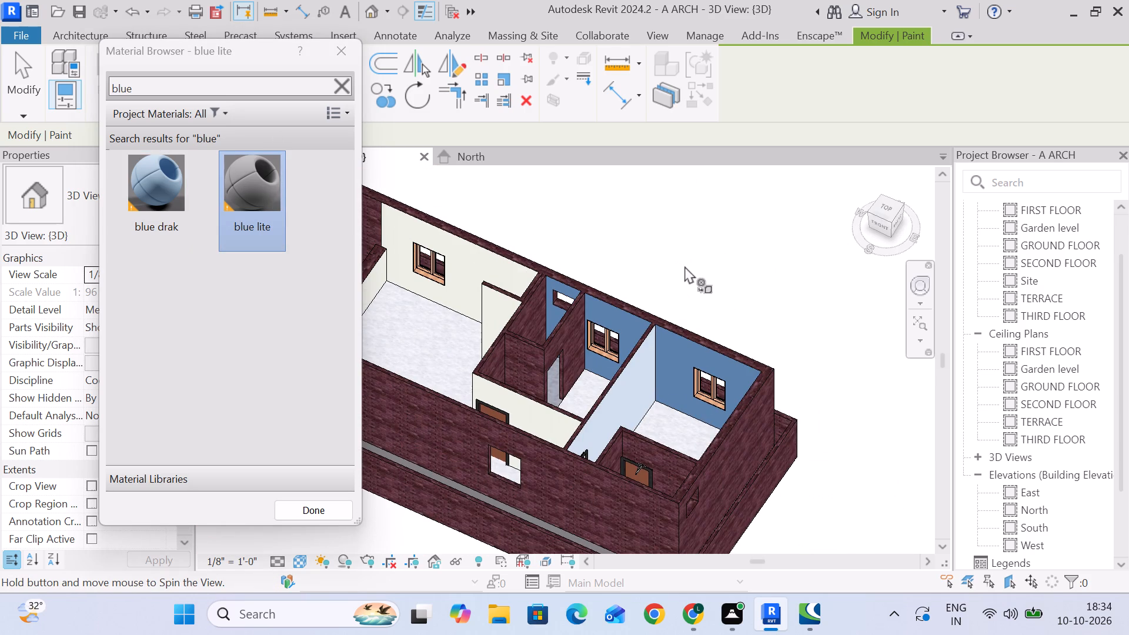
{"action": "middle_click_drag", "start_coordinate": [685, 266], "coordinate": [635, 275]}
{"action": "middle_click_drag", "start_coordinate": [645, 309], "coordinate": [645, 191]}
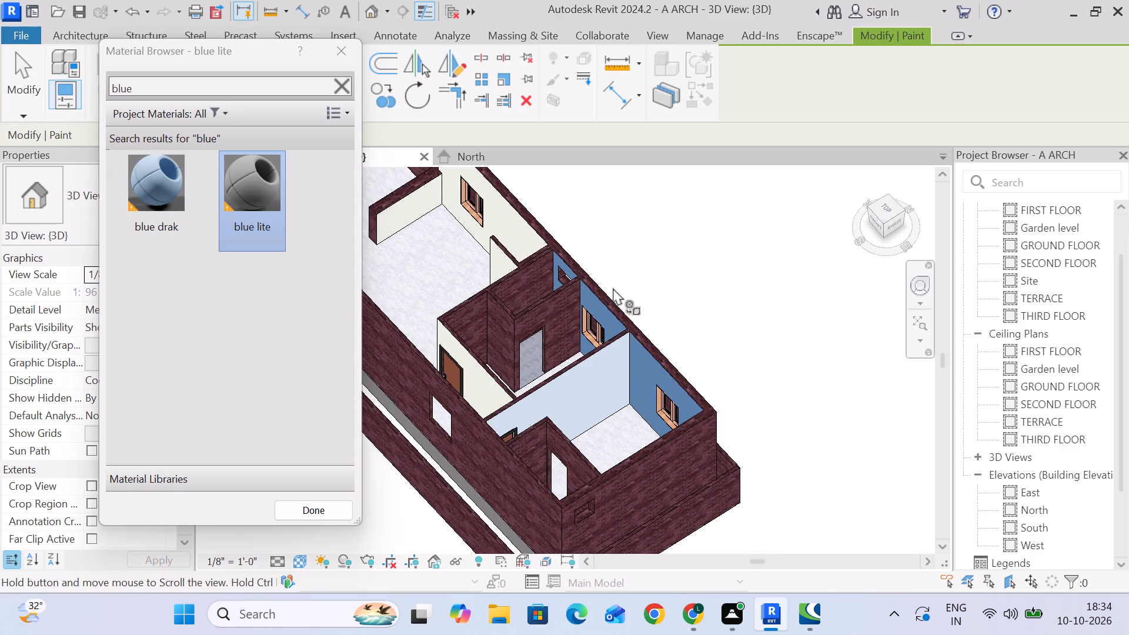
{"action": "scroll", "coordinate": [559, 301], "scroll_direction": "up", "scroll_amount": 4}
{"action": "left_click", "coordinate": [562, 309]}
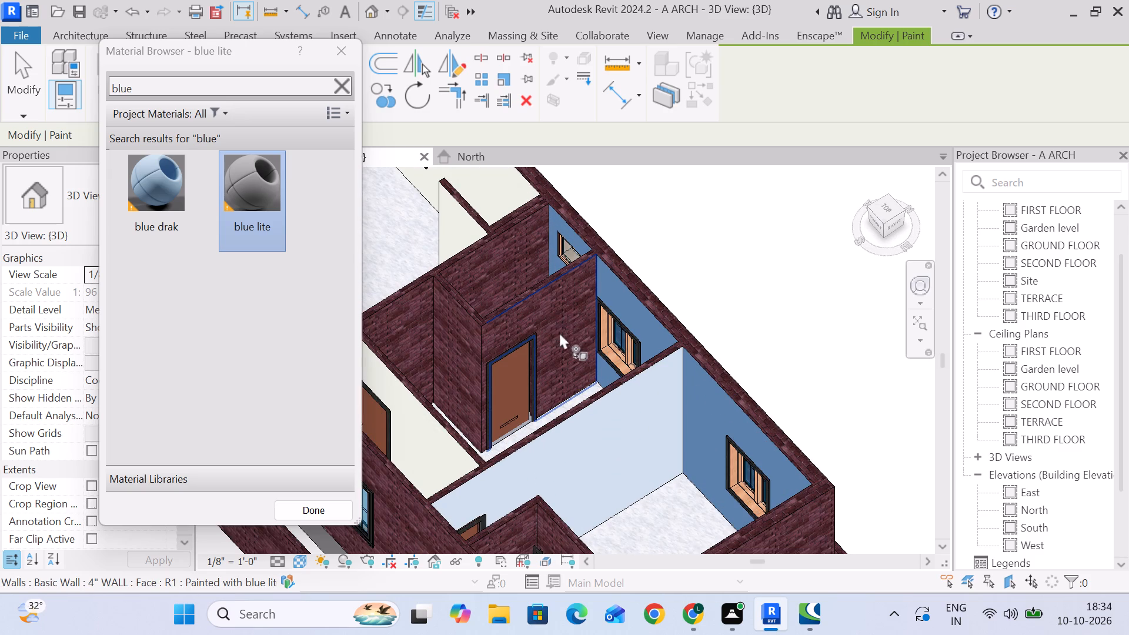
{"action": "left_click", "coordinate": [457, 342]}
{"action": "left_click", "coordinate": [412, 328]}
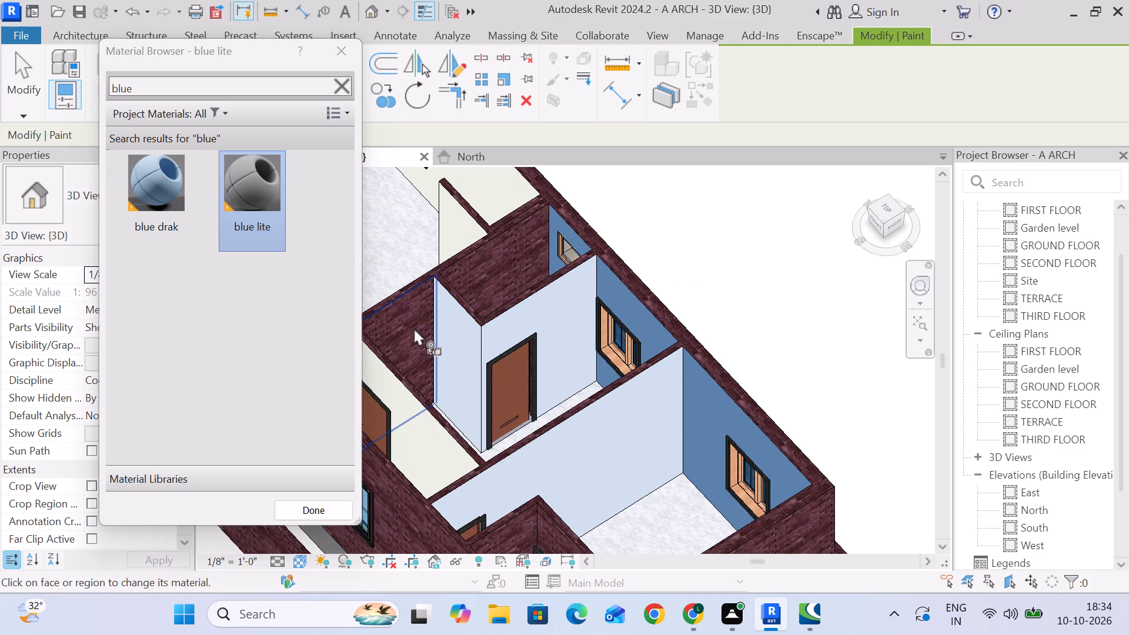
Paint the middle bedroom's face of the passage wall containing its entrance door with blue lite, and finish painting.
{"action": "scroll", "coordinate": [578, 296], "scroll_direction": "down", "scroll_amount": 3}
{"action": "middle_click_drag", "start_coordinate": [707, 260], "coordinate": [660, 266], "text": "shift"}
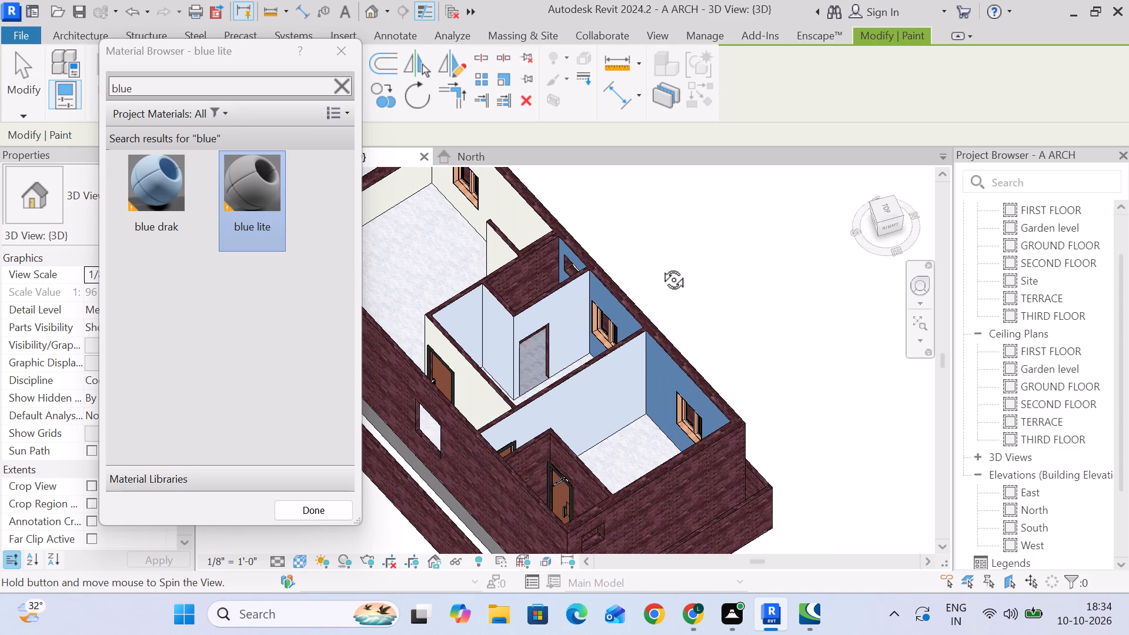
{"action": "middle_click_drag", "start_coordinate": [660, 266], "coordinate": [541, 285], "text": "shift"}
{"action": "middle_click_drag", "start_coordinate": [538, 400], "coordinate": [715, 261]}
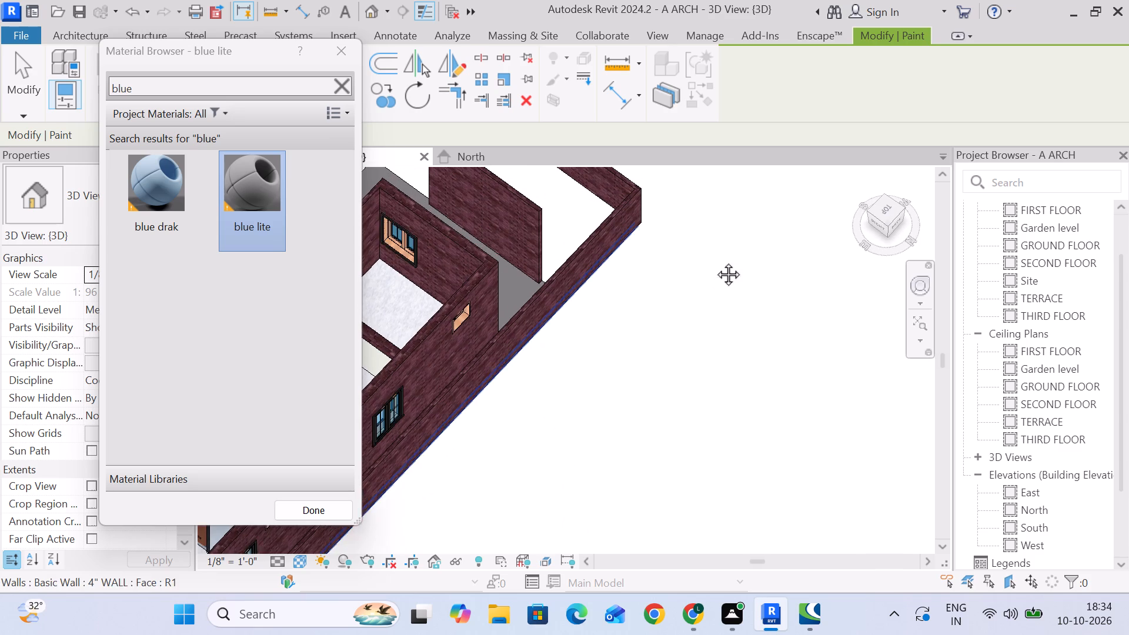
{"action": "middle_click_drag", "start_coordinate": [715, 261], "coordinate": [797, 239]}
{"action": "middle_click_drag", "start_coordinate": [632, 409], "coordinate": [780, 326]}
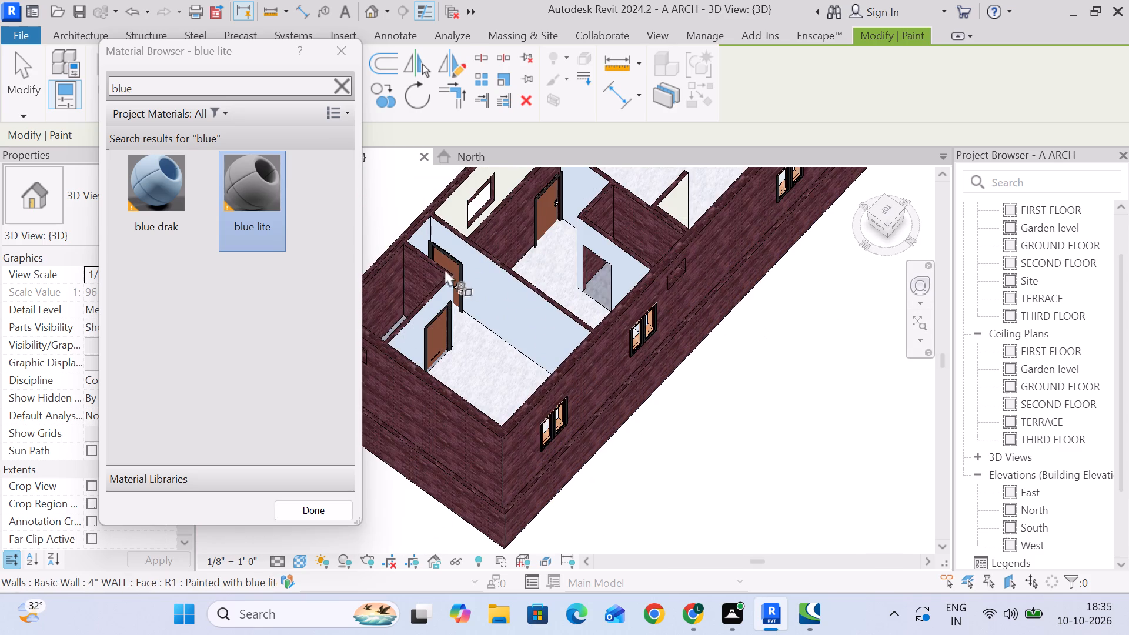
{"action": "scroll", "coordinate": [525, 225], "scroll_direction": "up", "scroll_amount": 4}
{"action": "left_click", "coordinate": [510, 220]}
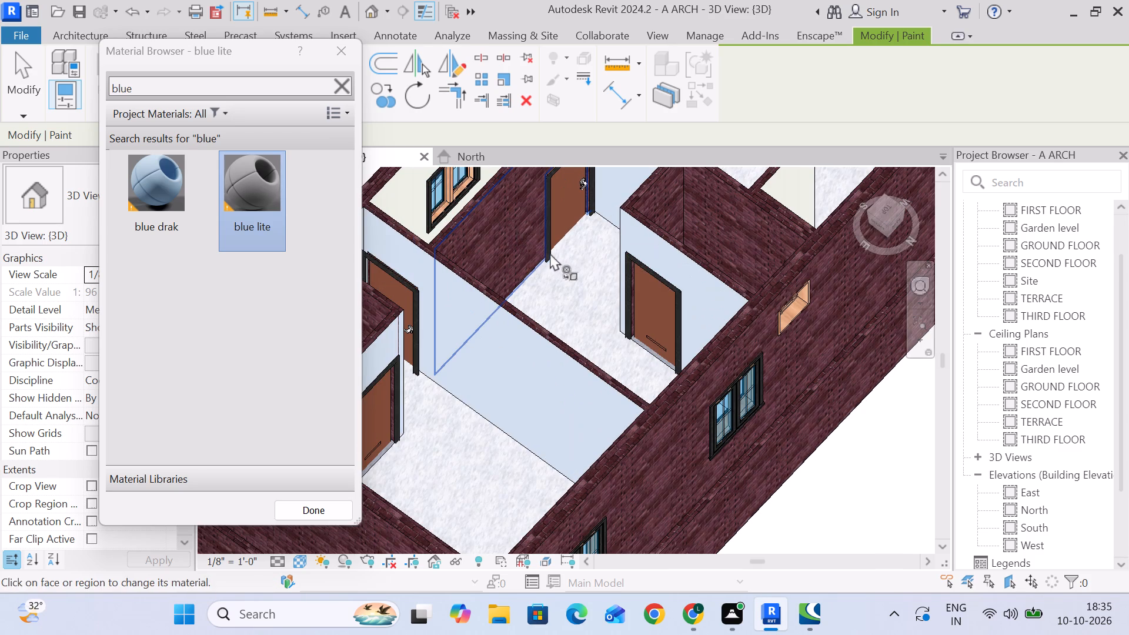
{"action": "scroll", "coordinate": [558, 254], "scroll_direction": "down", "scroll_amount": 4}
{"action": "middle_click_drag", "start_coordinate": [552, 254], "coordinate": [432, 284]}
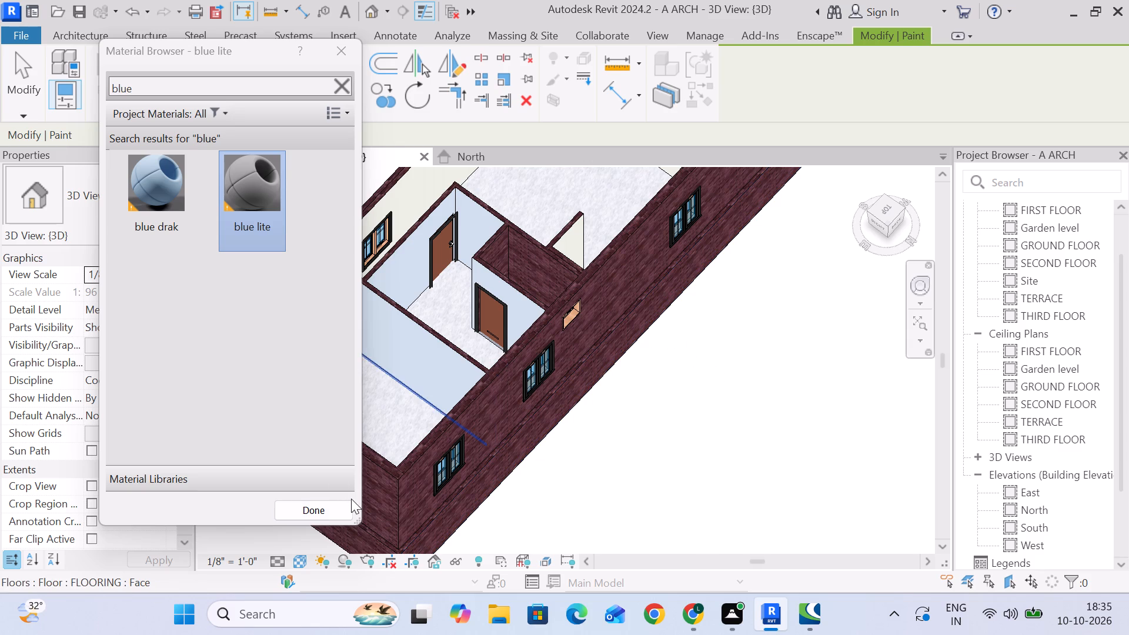
{"action": "left_click", "coordinate": [332, 512]}
{"action": "left_click", "coordinate": [21, 71]}
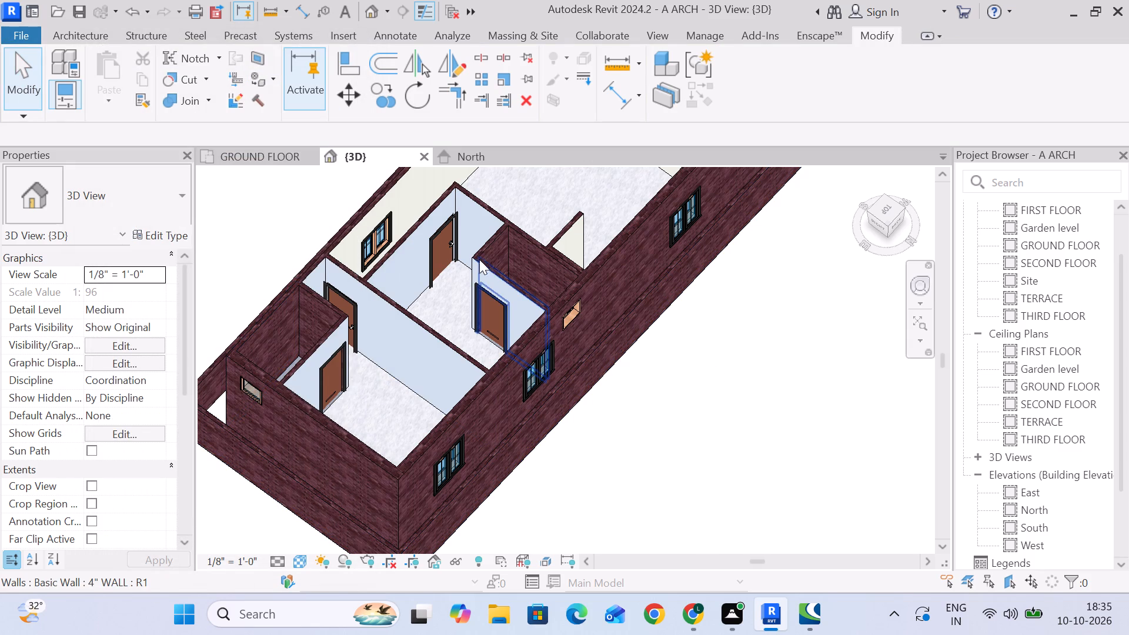
Examine the painted bedrooms, living room and attached toilet walls of the ground floor from several sides in 3D.
{"action": "scroll", "coordinate": [483, 258], "scroll_direction": "down", "scroll_amount": 4}
{"action": "middle_click_drag", "start_coordinate": [636, 292], "coordinate": [585, 291], "text": "shift"}
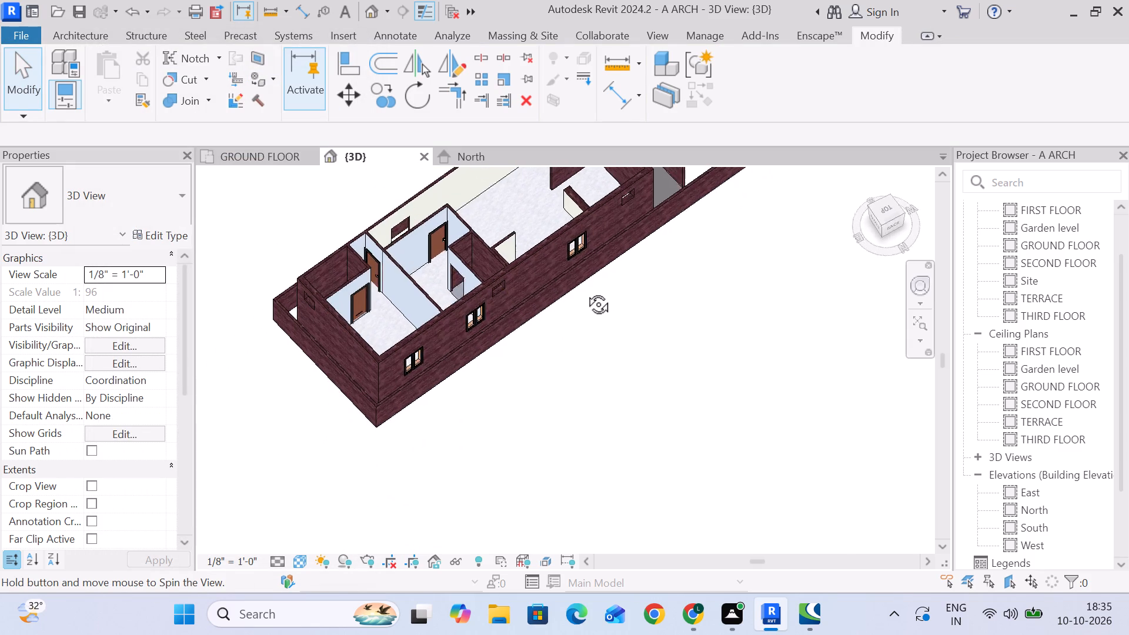
{"action": "middle_click_drag", "start_coordinate": [585, 291], "coordinate": [201, 272], "text": "shift"}
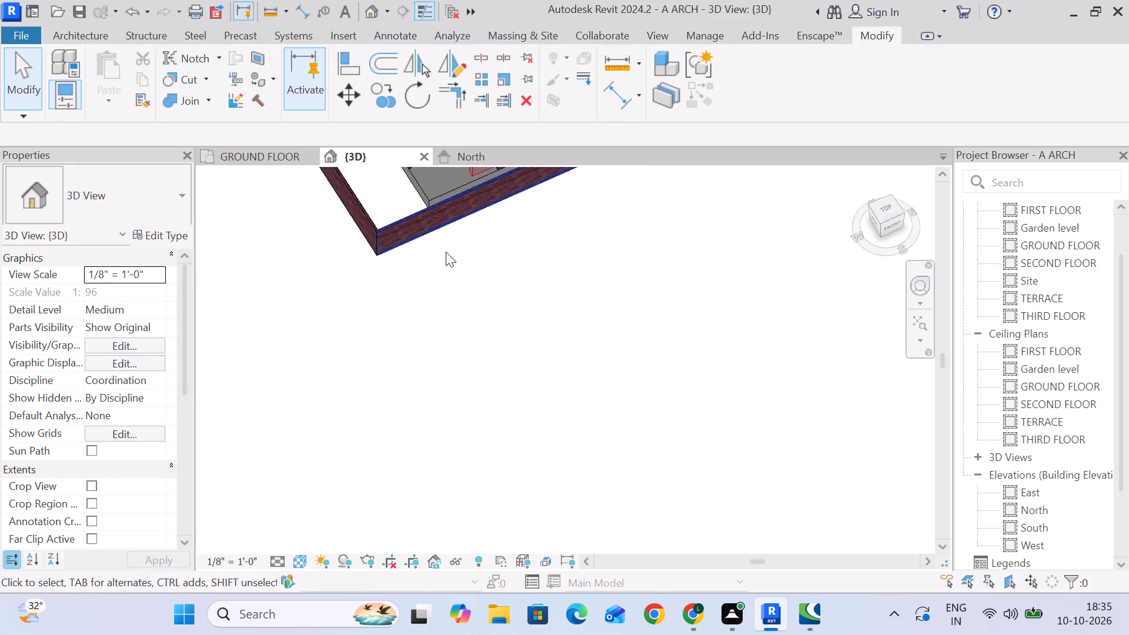
{"action": "middle_click_drag", "start_coordinate": [598, 214], "coordinate": [431, 444]}
{"action": "scroll", "coordinate": [641, 340], "scroll_direction": "up", "scroll_amount": 1}
{"action": "middle_click_drag", "start_coordinate": [652, 341], "coordinate": [652, 400]}
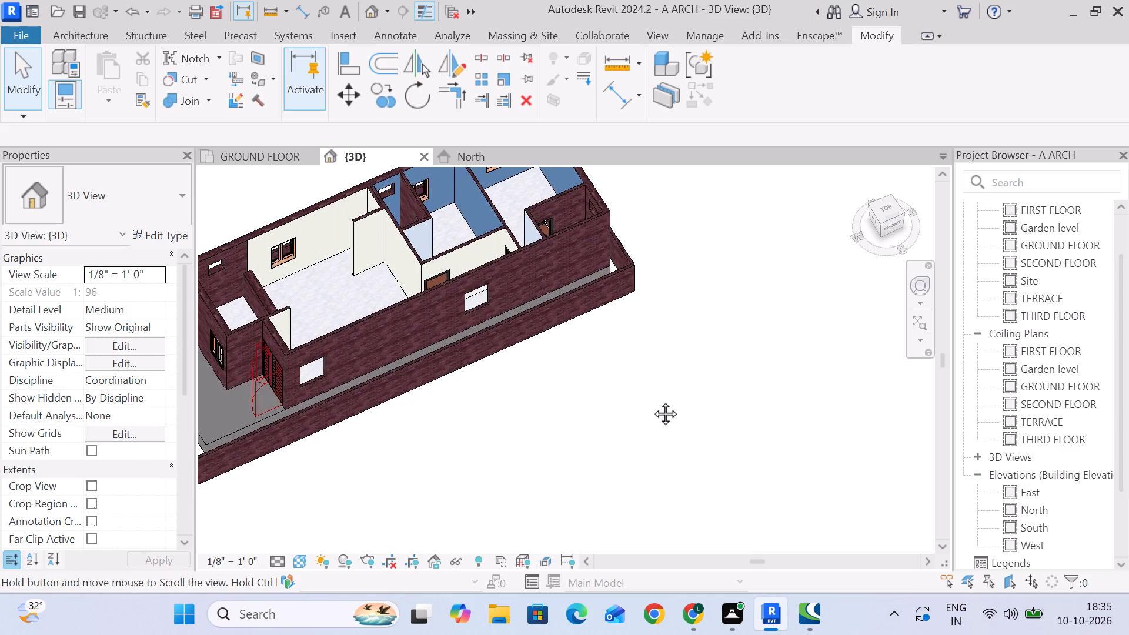
{"action": "middle_click_drag", "start_coordinate": [652, 400], "coordinate": [652, 424]}
{"action": "middle_click_drag", "start_coordinate": [726, 380], "coordinate": [697, 365]}
{"action": "middle_click_drag", "start_coordinate": [714, 363], "coordinate": [826, 320]}
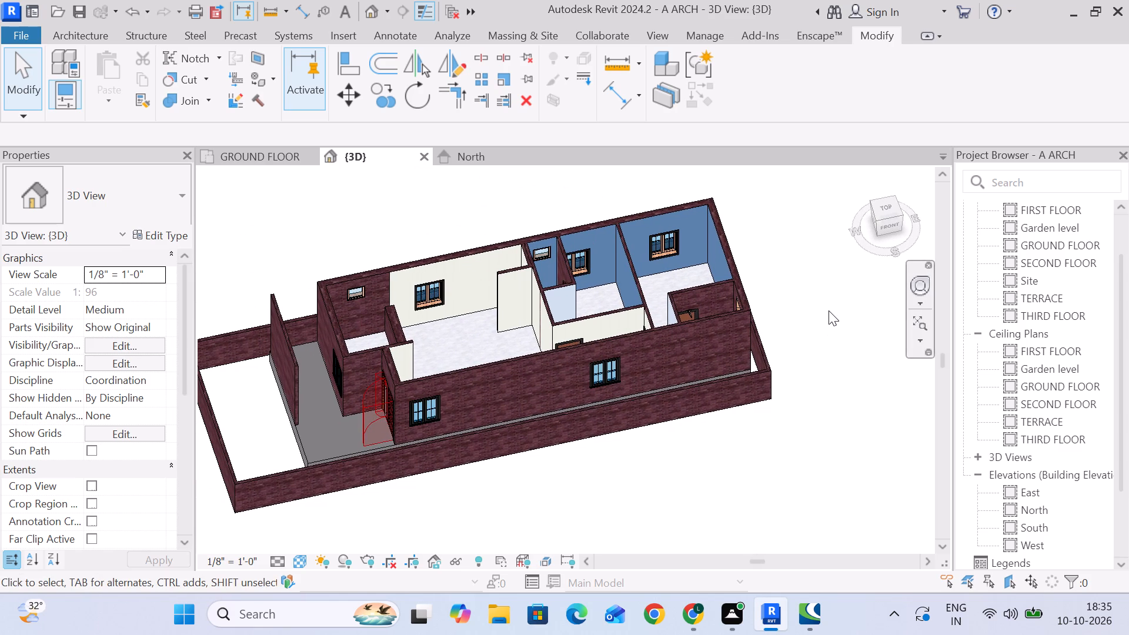
{"action": "scroll", "coordinate": [437, 300], "scroll_direction": "up", "scroll_amount": 2}
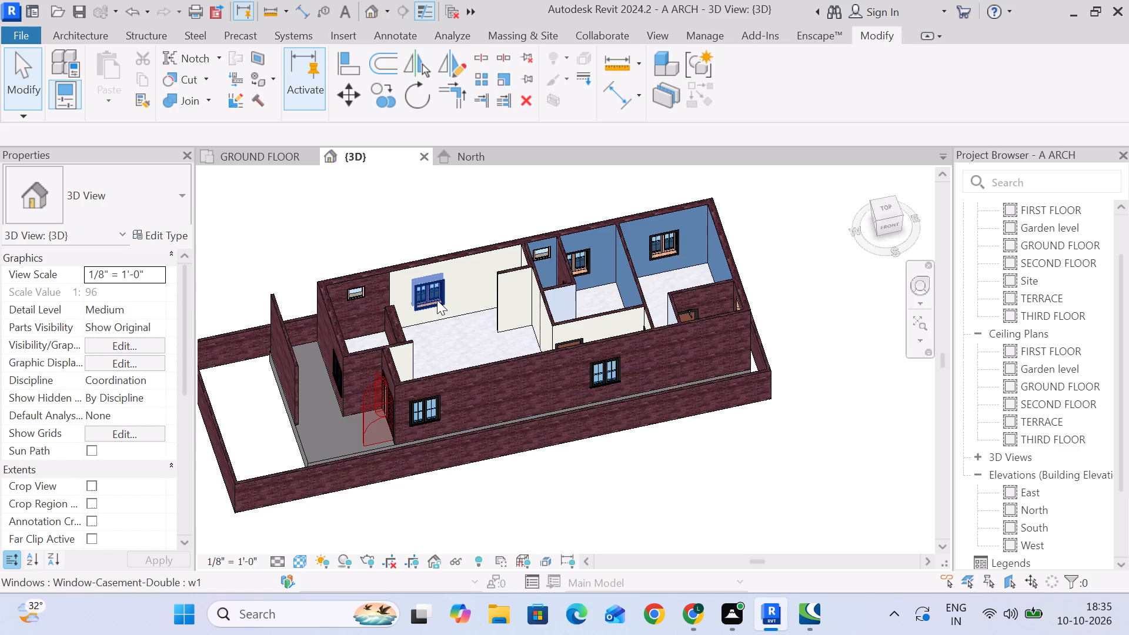
{"action": "scroll", "coordinate": [437, 300], "scroll_direction": "up", "scroll_amount": 5}
{"action": "scroll", "coordinate": [517, 270], "scroll_direction": "down", "scroll_amount": 3}
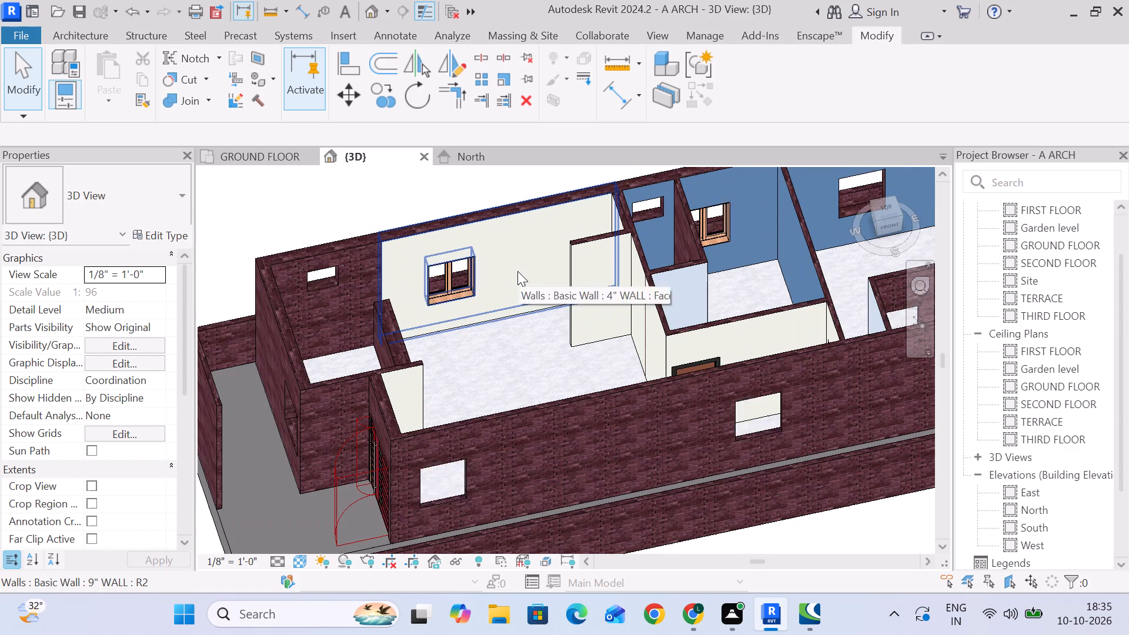
{"action": "scroll", "coordinate": [529, 263], "scroll_direction": "down", "scroll_amount": 1}
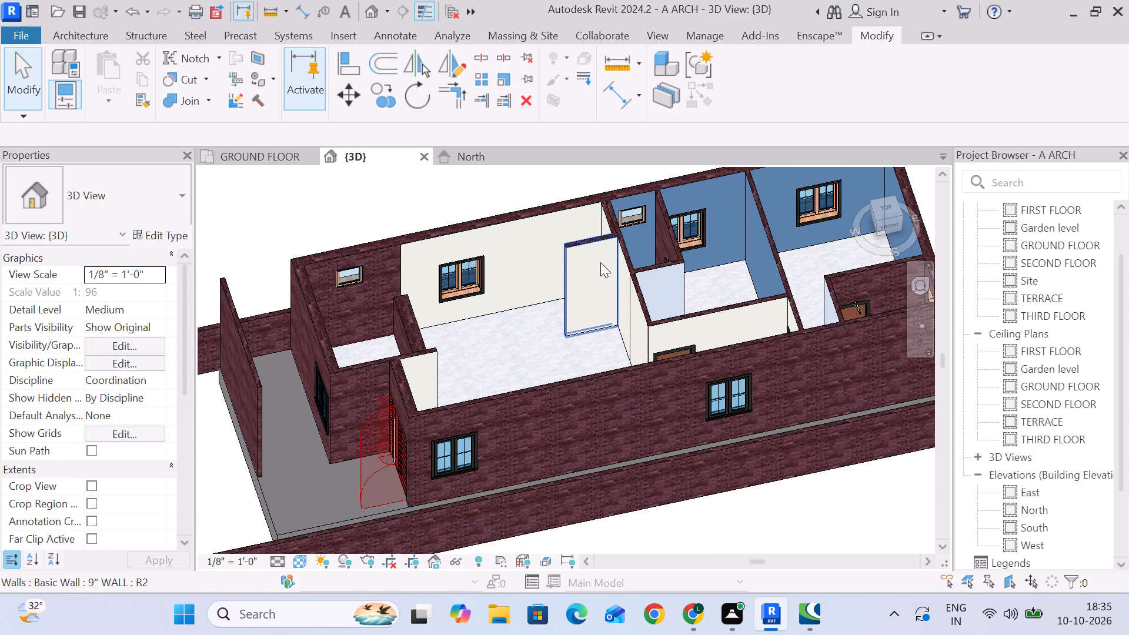
{"action": "middle_click_drag", "start_coordinate": [628, 277], "coordinate": [573, 232], "text": "shift"}
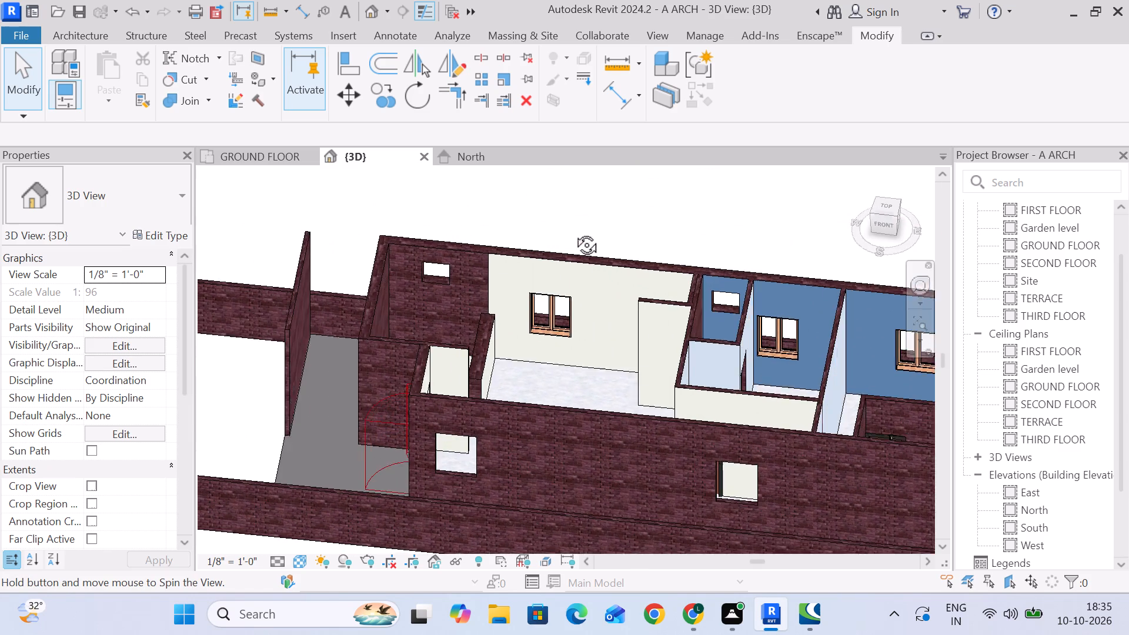
{"action": "middle_click_drag", "start_coordinate": [573, 232], "coordinate": [515, 239], "text": "shift"}
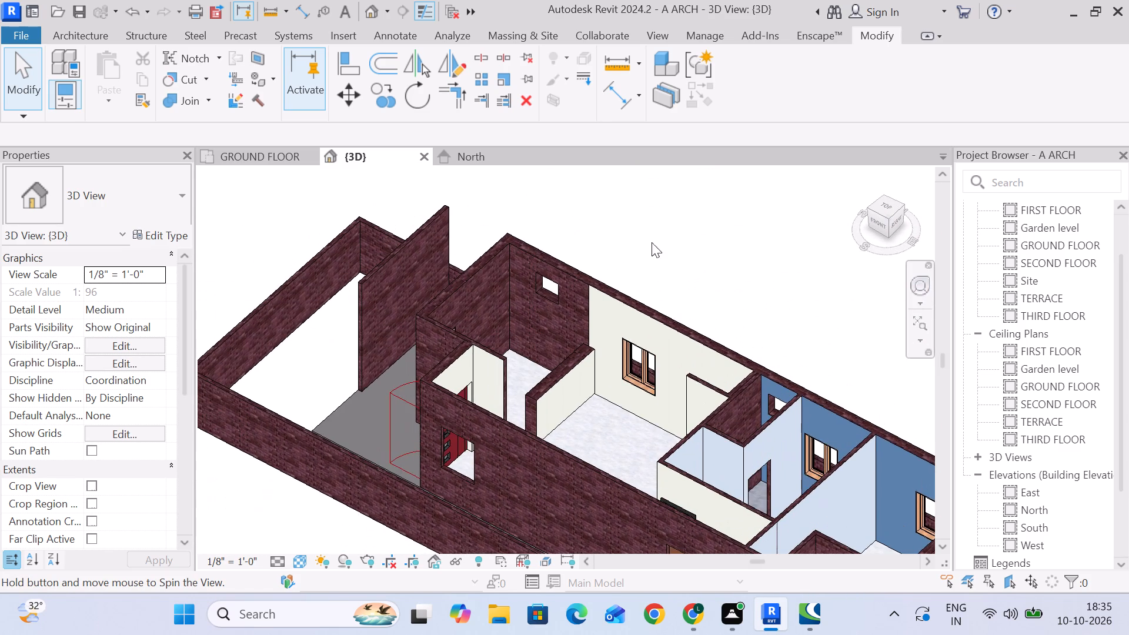
{"action": "middle_click_drag", "start_coordinate": [682, 248], "coordinate": [613, 216]}
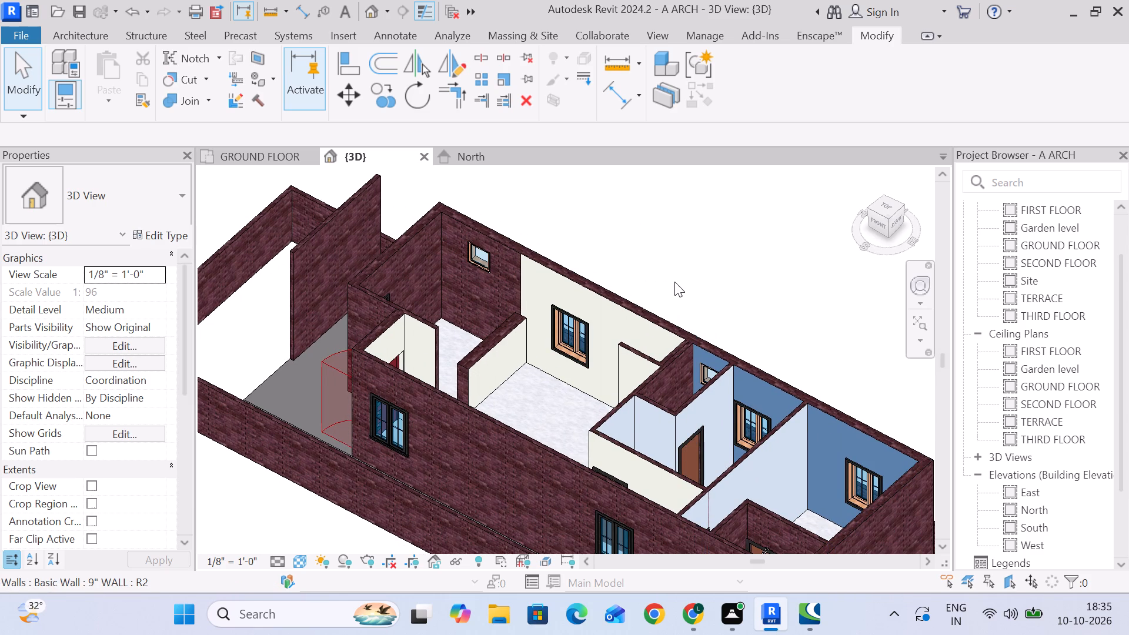
{"action": "middle_click_drag", "start_coordinate": [674, 282], "coordinate": [650, 270]}
{"action": "scroll", "coordinate": [704, 350], "scroll_direction": "up", "scroll_amount": 8}
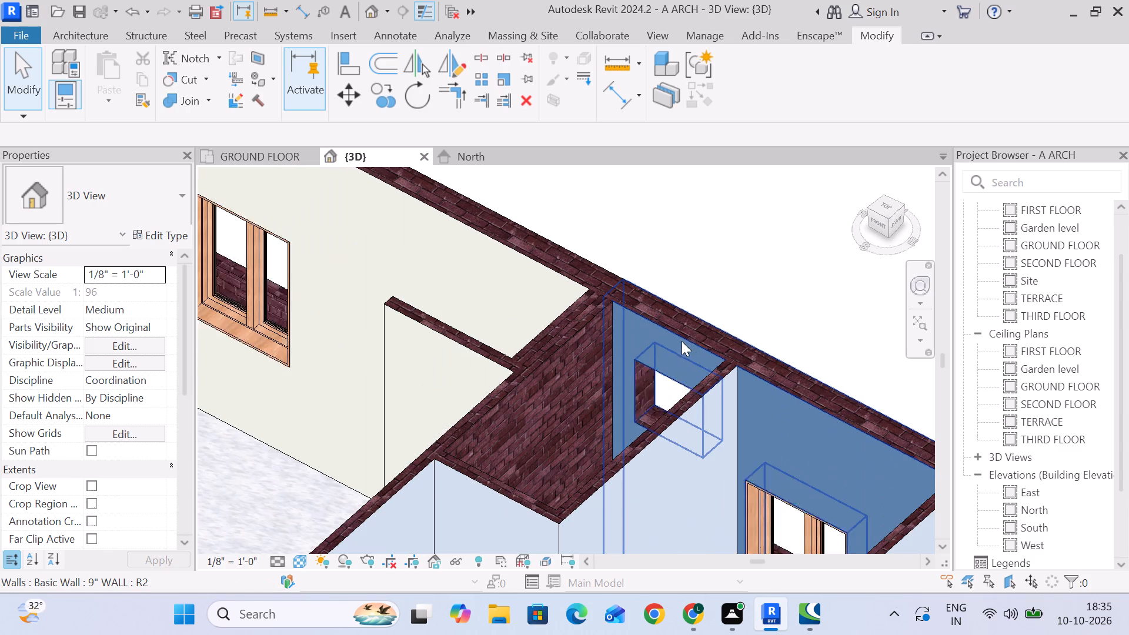
In the GROUND FLOOR plan, split the 9" outer window wall at its junction with the partition between toilet and middle bedroom.
{"action": "left_click", "coordinate": [806, 386]}
{"action": "left_click", "coordinate": [777, 256]}
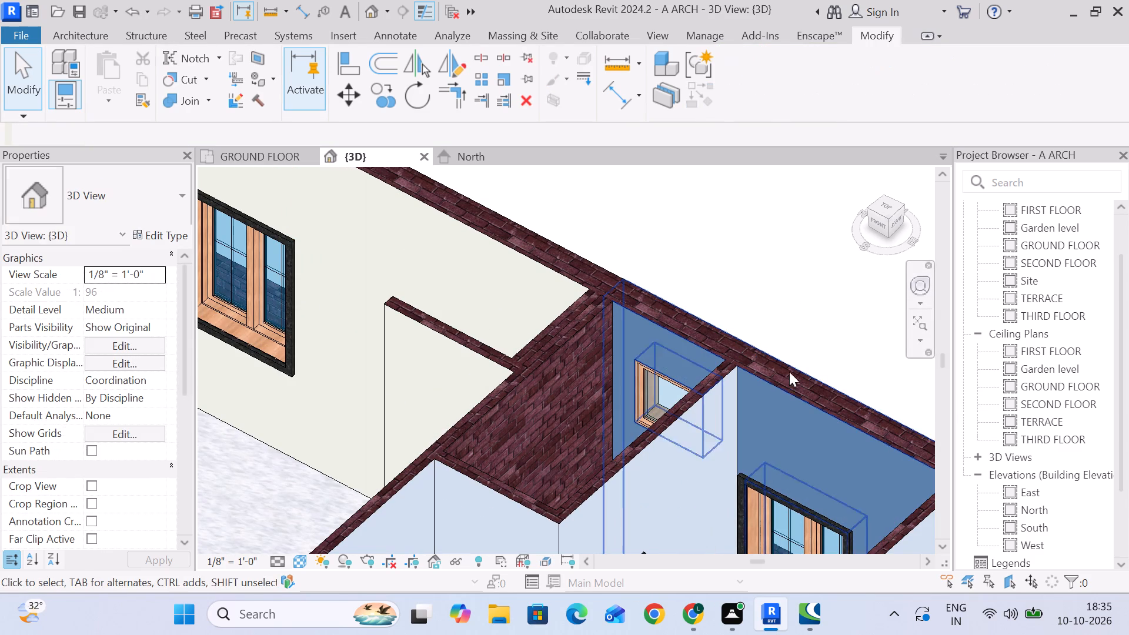
{"action": "left_click", "coordinate": [287, 156]}
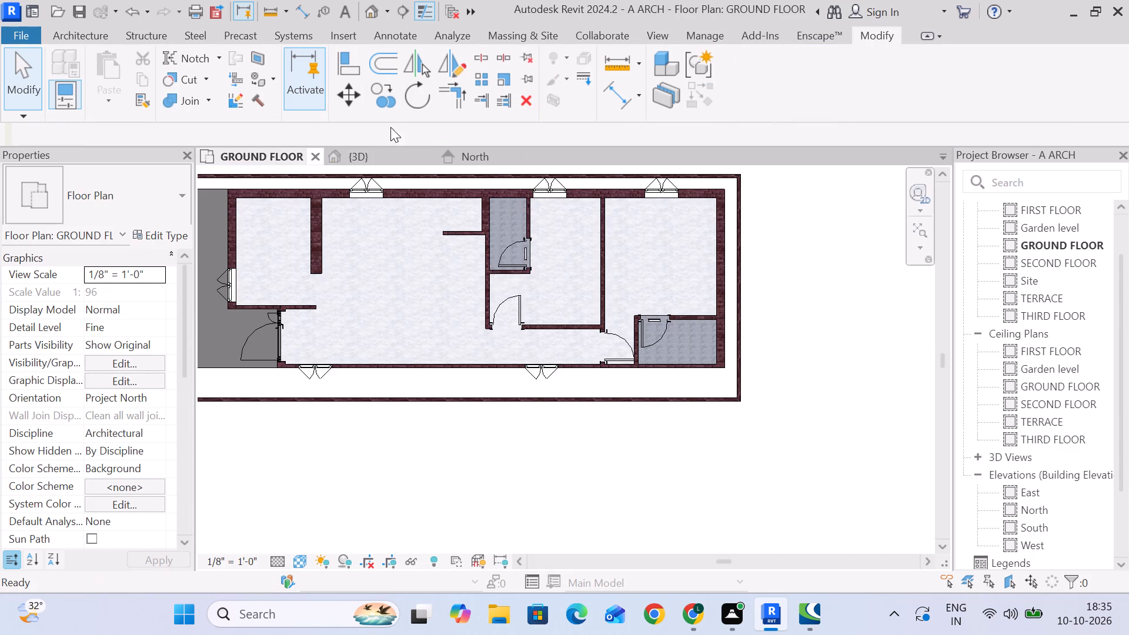
{"action": "left_click", "coordinate": [471, 58]}
{"action": "scroll", "coordinate": [599, 226], "scroll_direction": "up", "scroll_amount": 5}
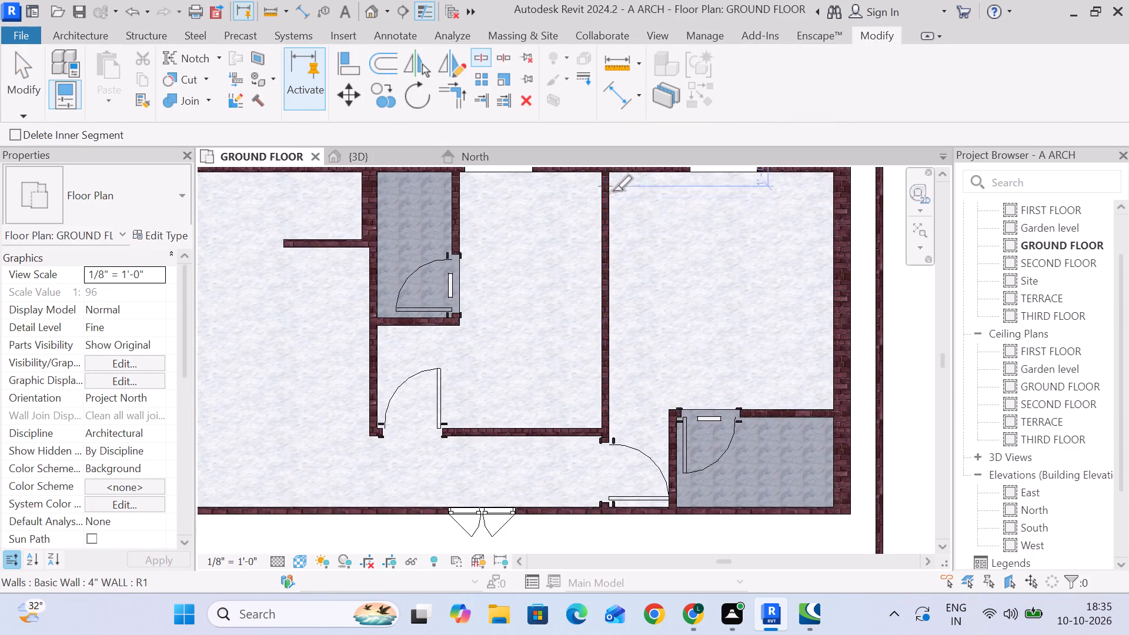
{"action": "middle_click_drag", "start_coordinate": [612, 195], "coordinate": [597, 307]}
{"action": "scroll", "coordinate": [436, 280], "scroll_direction": "up", "scroll_amount": 9}
{"action": "left_click", "coordinate": [463, 264]}
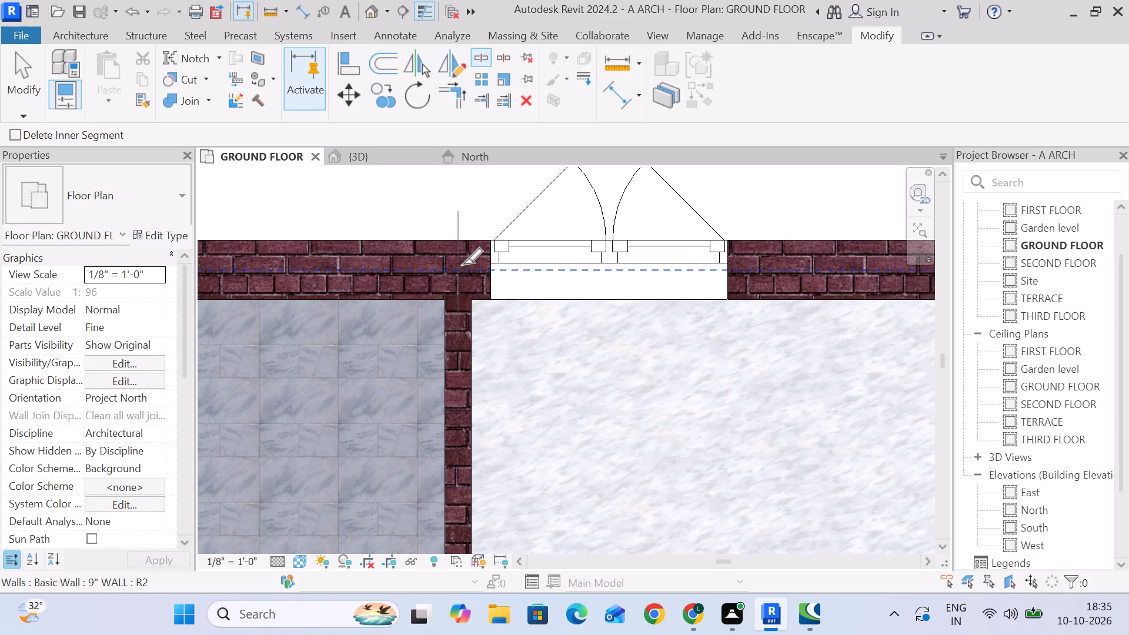
{"action": "left_click", "coordinate": [23, 78]}
{"action": "scroll", "coordinate": [190, 134], "scroll_direction": "down", "scroll_amount": 5}
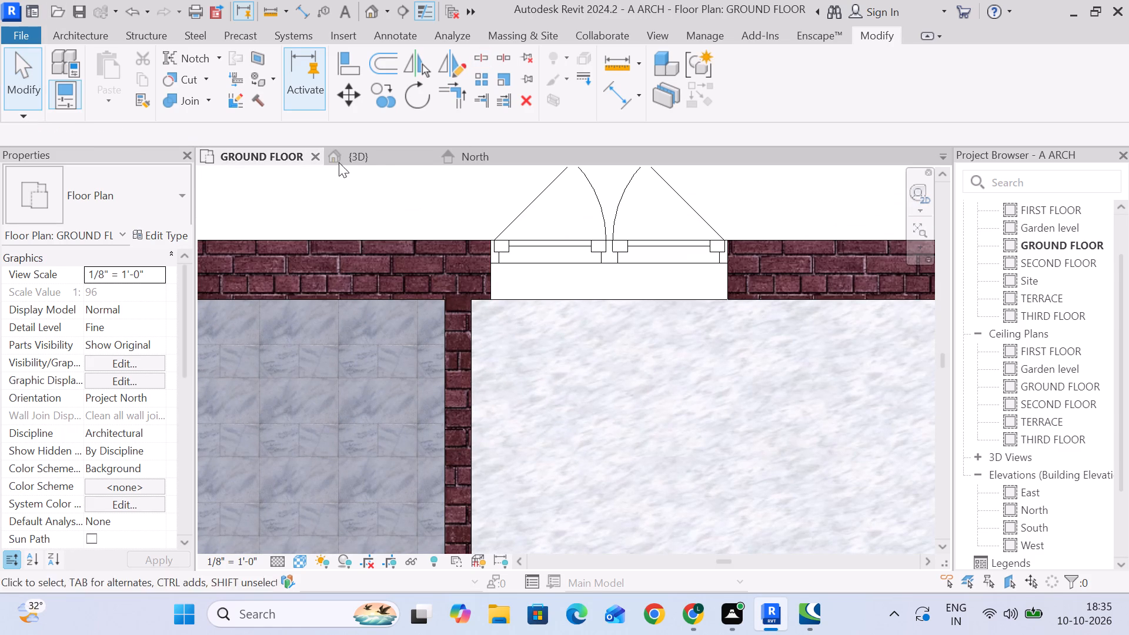
In the 3D view, remove the paint from the attached toilet's face of the outer window wall.
{"action": "left_click", "coordinate": [342, 149]}
{"action": "middle_click_drag", "start_coordinate": [665, 292], "coordinate": [626, 248]}
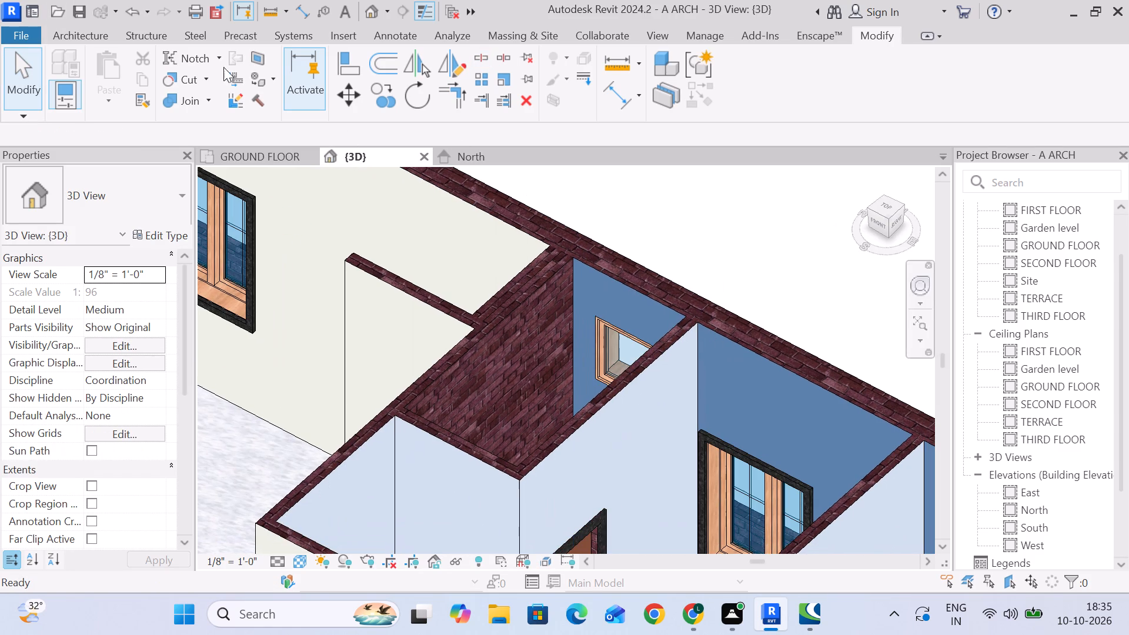
{"action": "left_click", "coordinate": [274, 79]}
{"action": "left_click", "coordinate": [280, 146]}
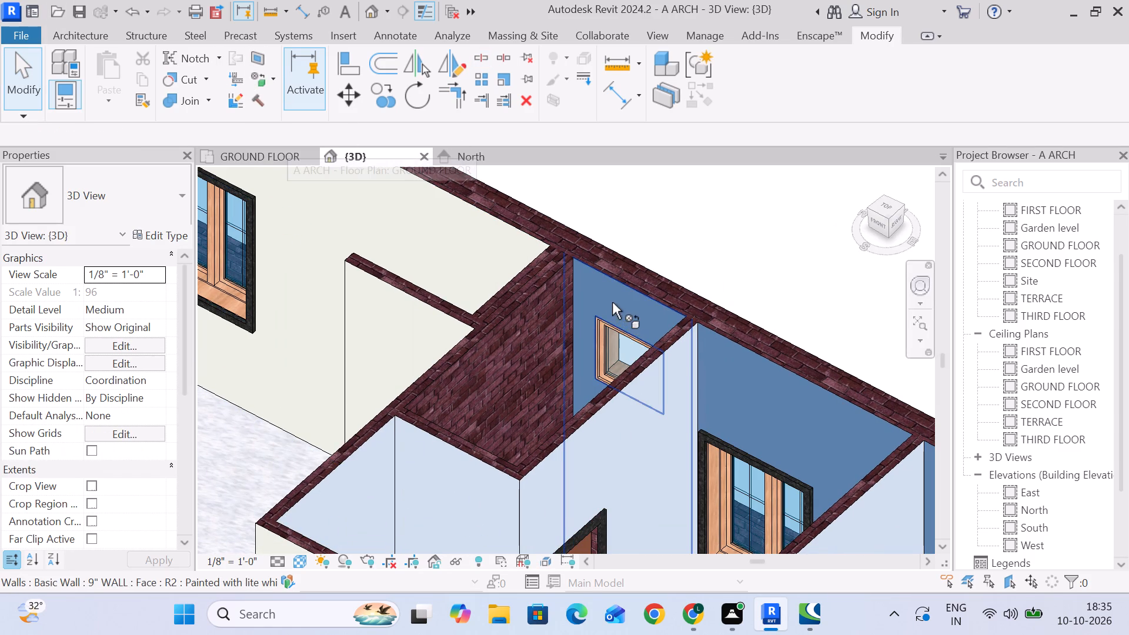
{"action": "left_click", "coordinate": [612, 302]}
{"action": "left_click", "coordinate": [36, 79]}
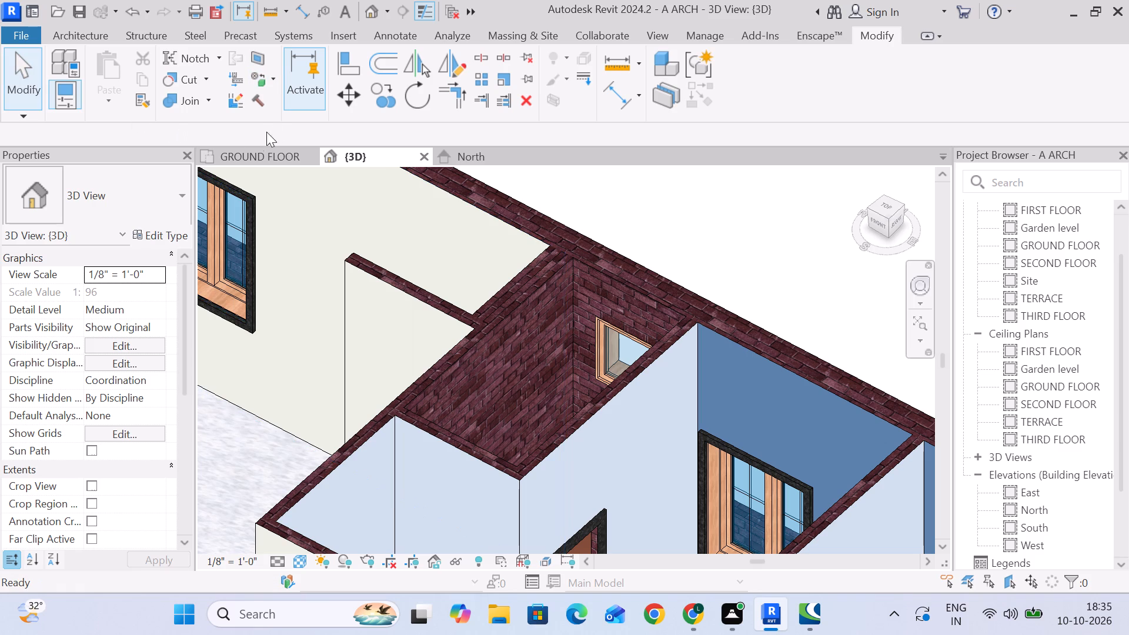
{"action": "left_click", "coordinate": [694, 200]}
Examine the attached toilet's bare walls and the adjoining painted bedrooms in 3D.
{"action": "scroll", "coordinate": [702, 220], "scroll_direction": "down", "scroll_amount": 3}
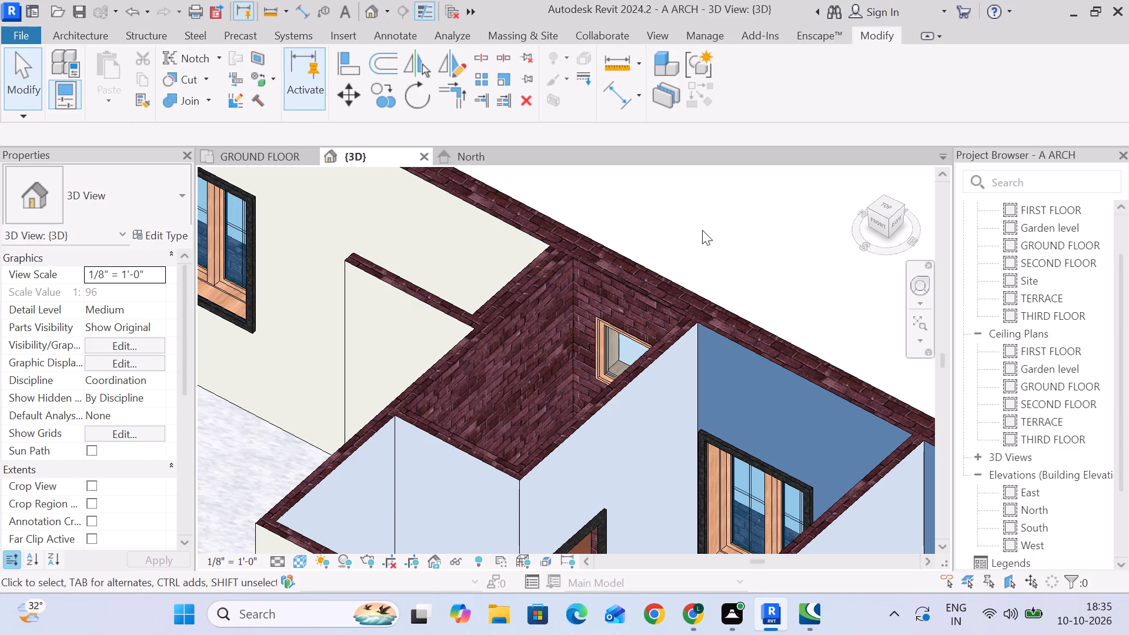
{"action": "scroll", "coordinate": [702, 230], "scroll_direction": "down", "scroll_amount": 2}
{"action": "middle_click_drag", "start_coordinate": [708, 236], "coordinate": [483, 237]}
{"action": "middle_click_drag", "start_coordinate": [573, 256], "coordinate": [649, 242]}
{"action": "scroll", "coordinate": [507, 245], "scroll_direction": "up", "scroll_amount": 3}
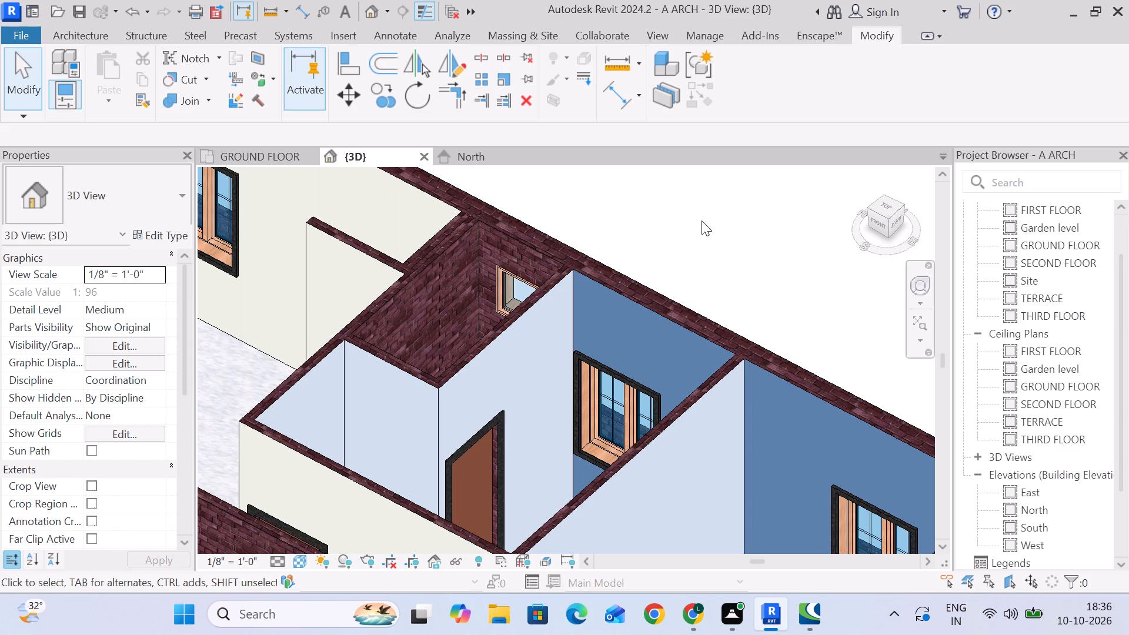
{"action": "scroll", "coordinate": [702, 220], "scroll_direction": "down", "scroll_amount": 2}
{"action": "middle_click_drag", "start_coordinate": [702, 220], "coordinate": [673, 200]}
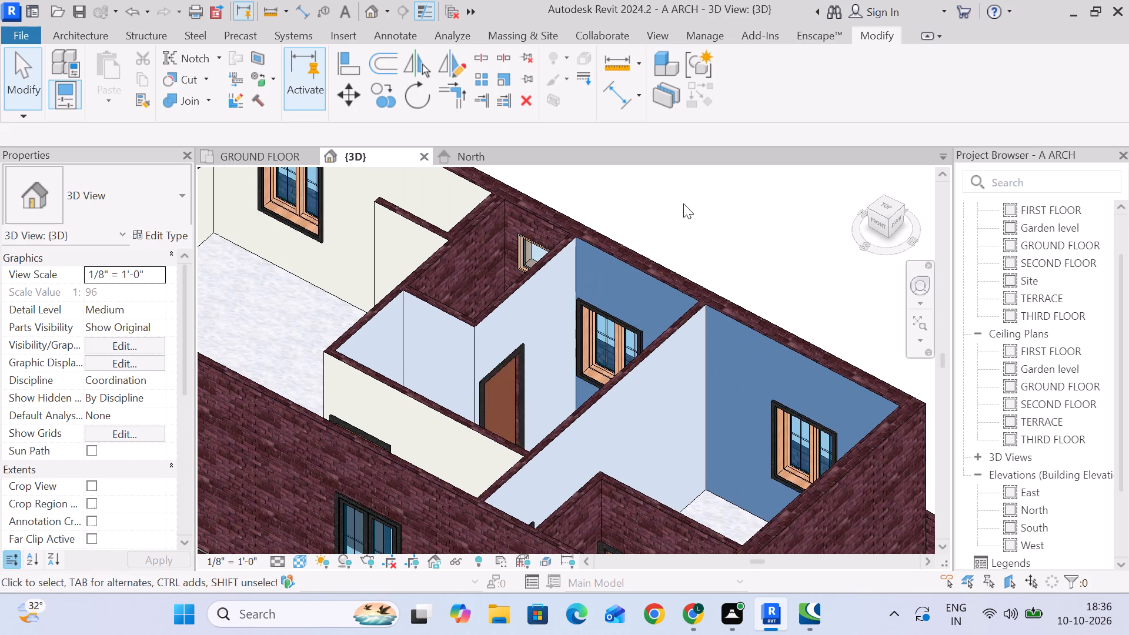
{"action": "scroll", "coordinate": [683, 203], "scroll_direction": "down", "scroll_amount": 3}
{"action": "middle_click_drag", "start_coordinate": [687, 205], "coordinate": [708, 248]}
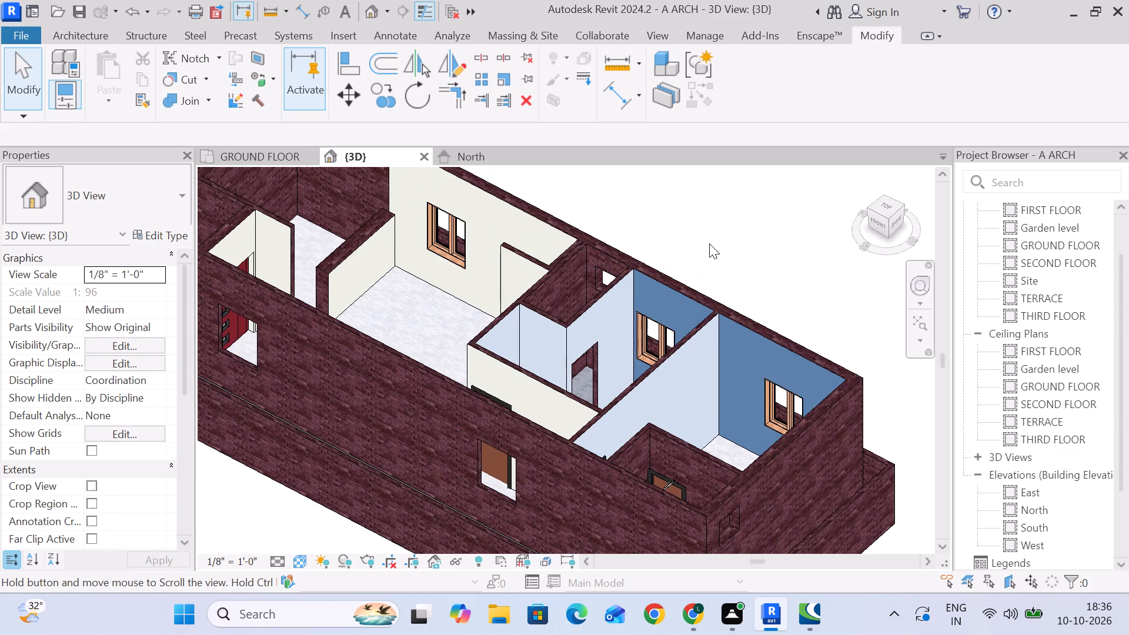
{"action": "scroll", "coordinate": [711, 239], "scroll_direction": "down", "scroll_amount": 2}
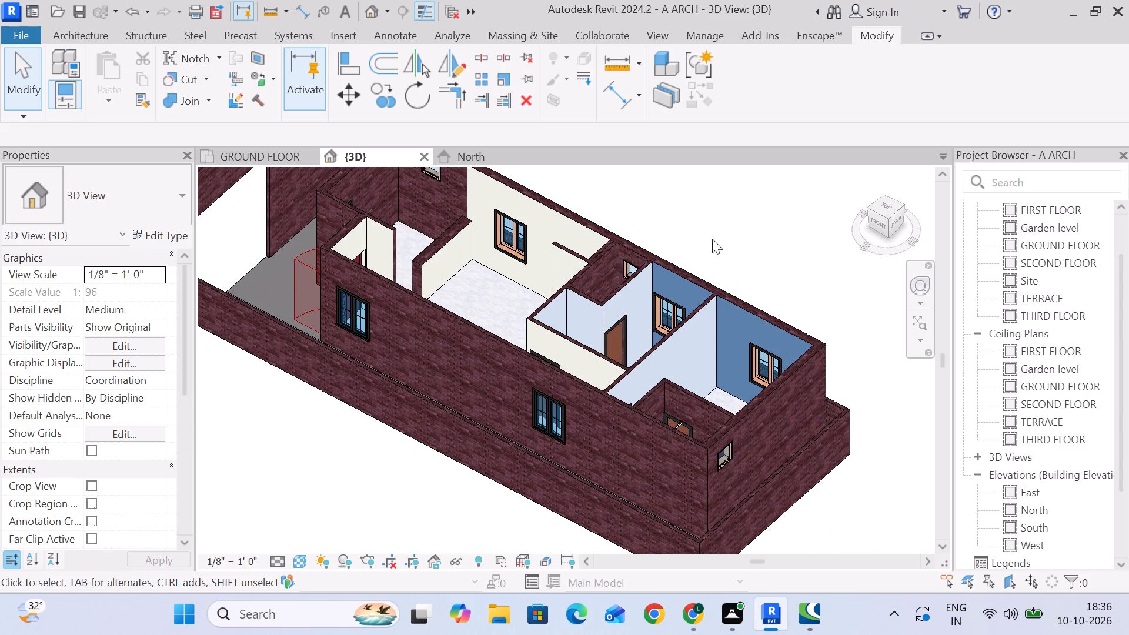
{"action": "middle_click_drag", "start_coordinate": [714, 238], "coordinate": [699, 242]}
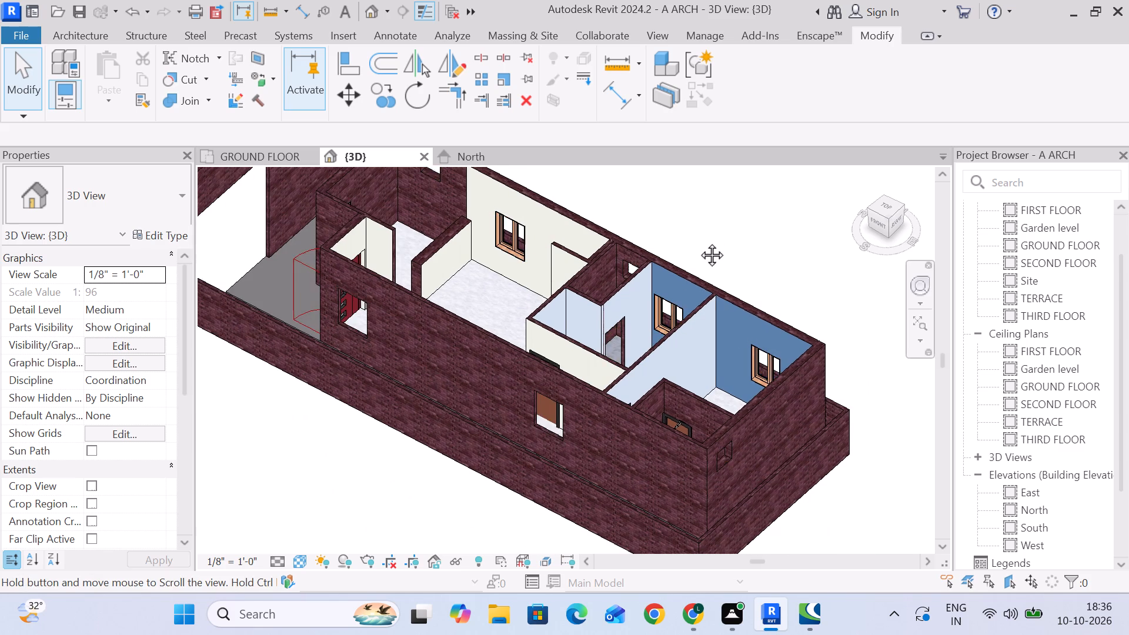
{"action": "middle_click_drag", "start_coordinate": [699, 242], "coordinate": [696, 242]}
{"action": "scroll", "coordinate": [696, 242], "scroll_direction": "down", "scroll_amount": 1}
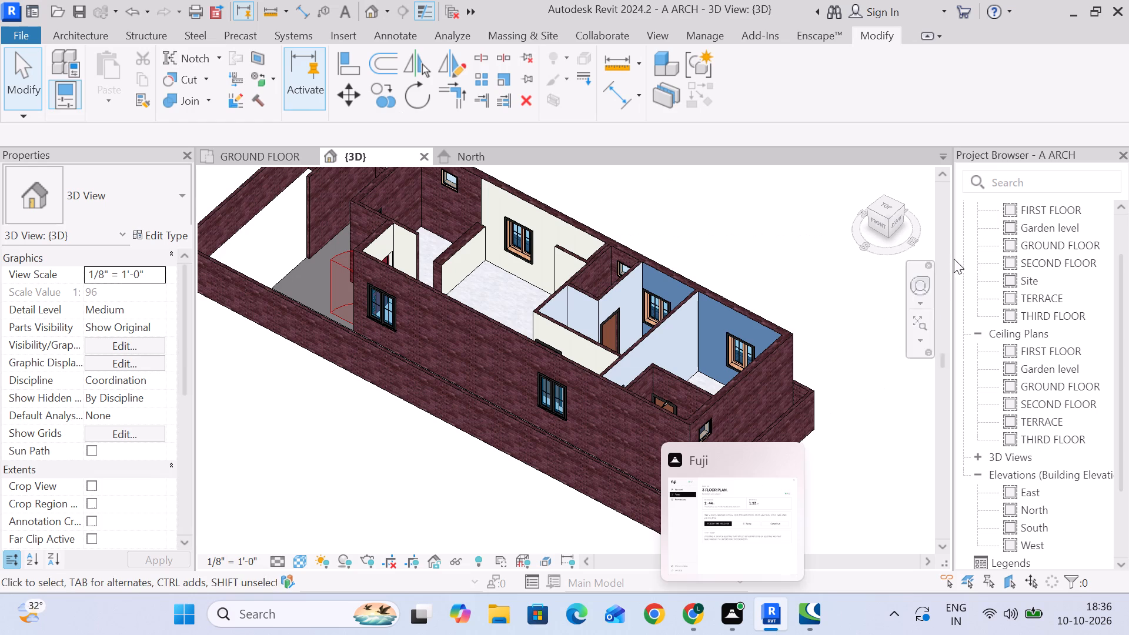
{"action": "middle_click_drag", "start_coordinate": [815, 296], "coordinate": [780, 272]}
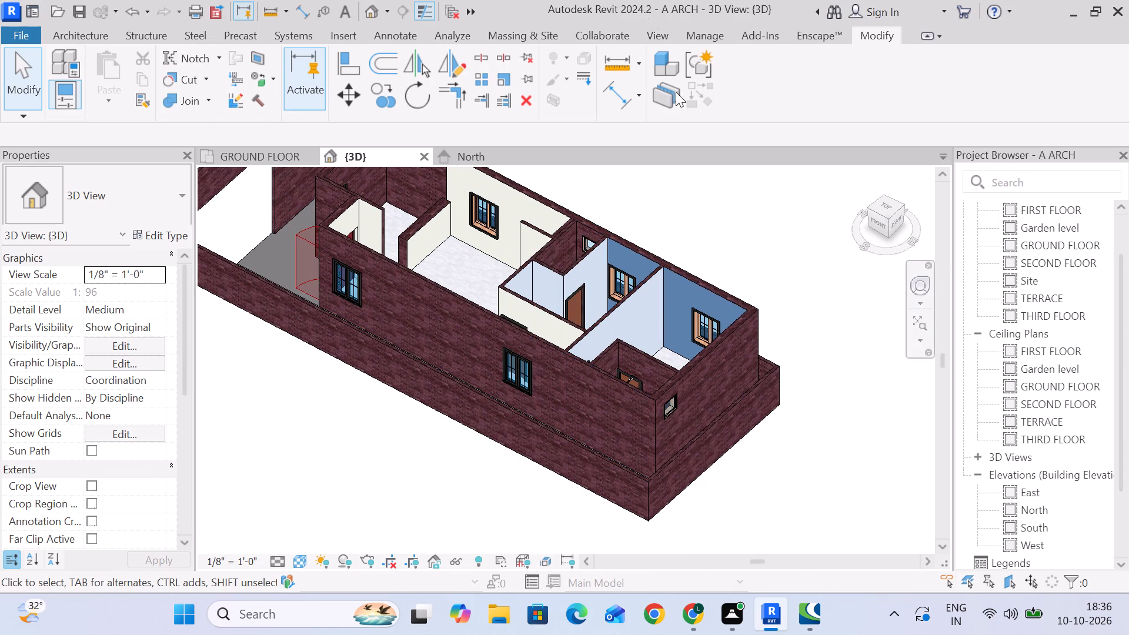
Look through the project materials in the Material Browser.
{"action": "left_click", "coordinate": [694, 31]}
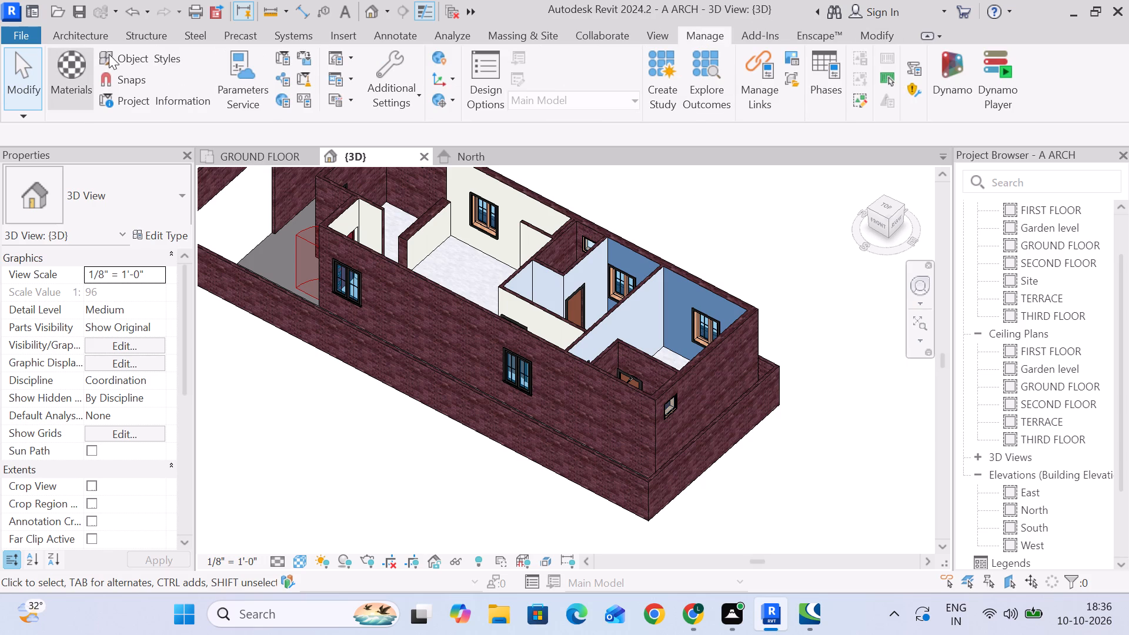
{"action": "left_click", "coordinate": [62, 69]}
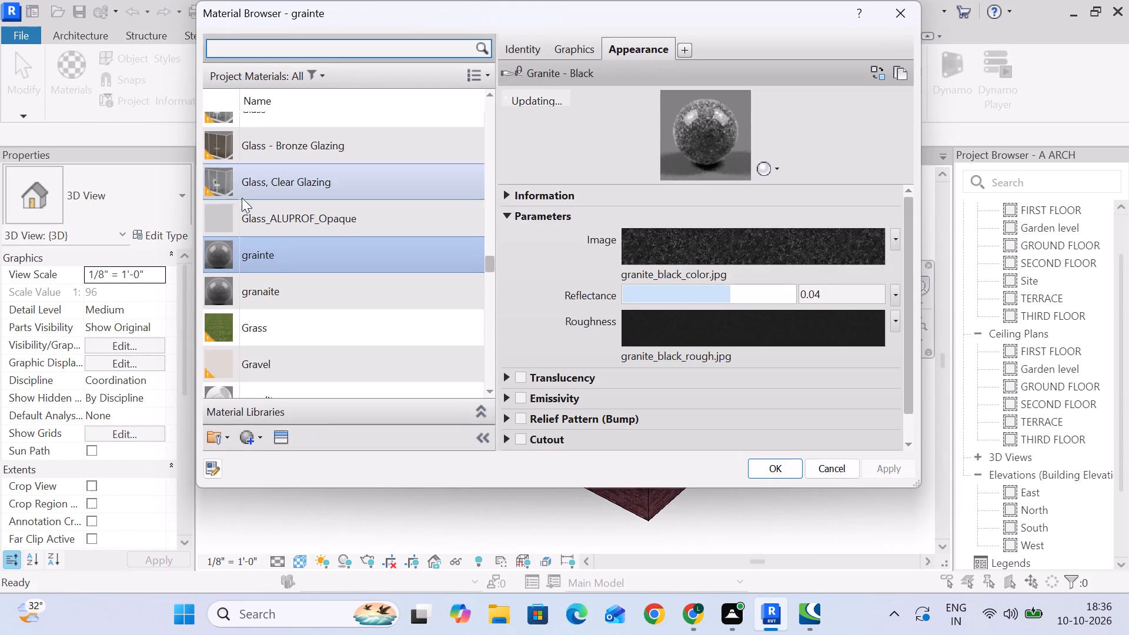
{"action": "scroll", "coordinate": [303, 218], "scroll_direction": "down", "scroll_amount": 4}
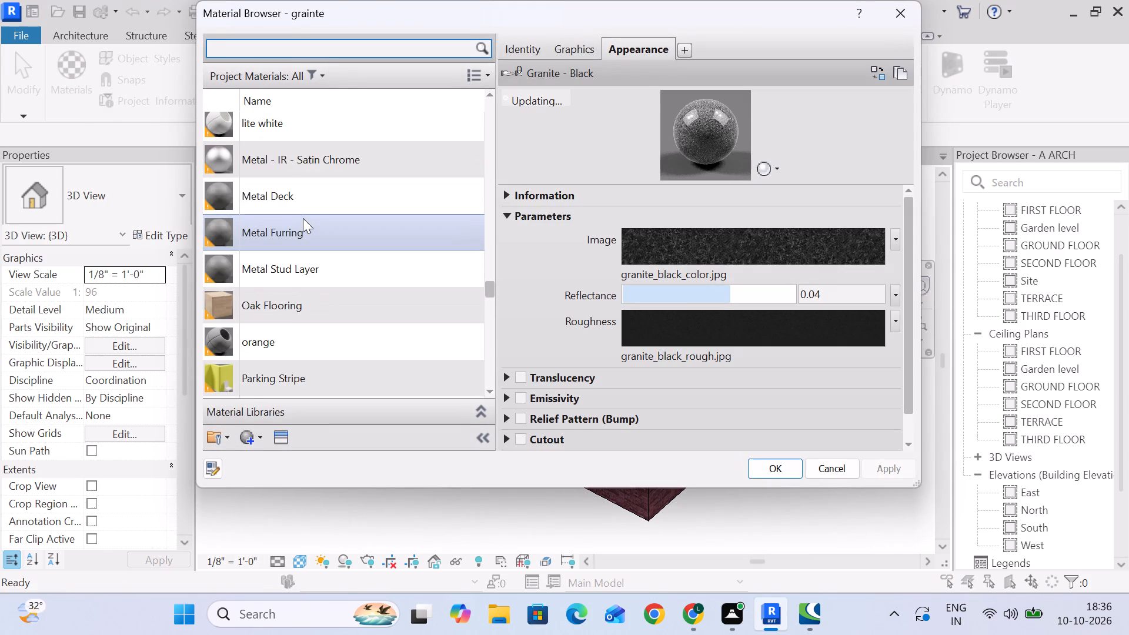
{"action": "scroll", "coordinate": [303, 218], "scroll_direction": "down", "scroll_amount": 3}
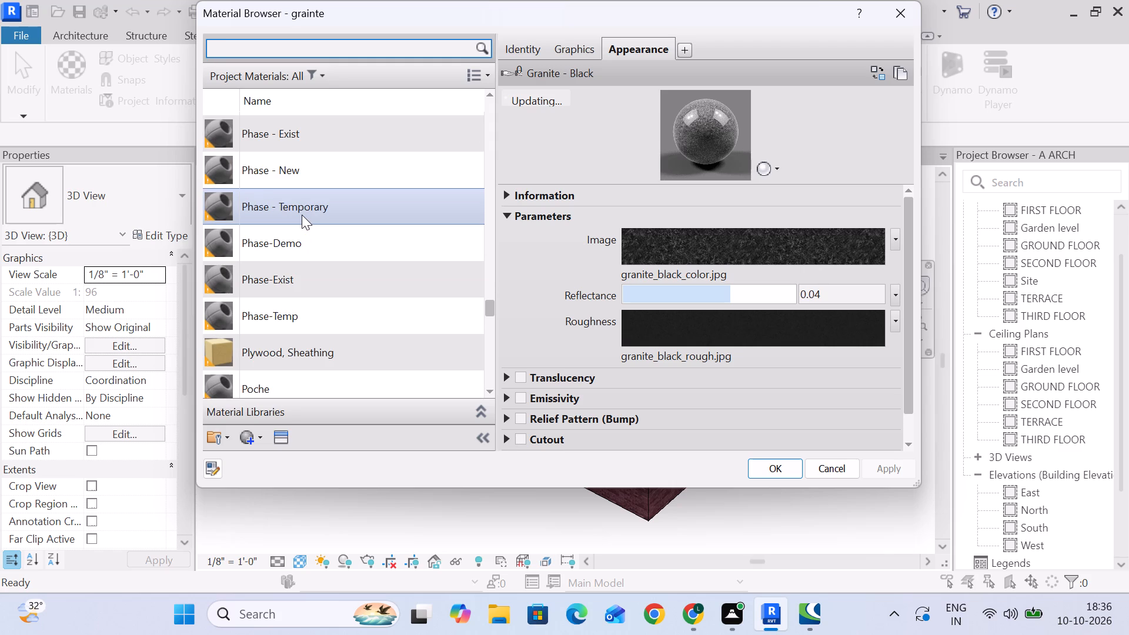
{"action": "scroll", "coordinate": [302, 215], "scroll_direction": "down", "scroll_amount": 4}
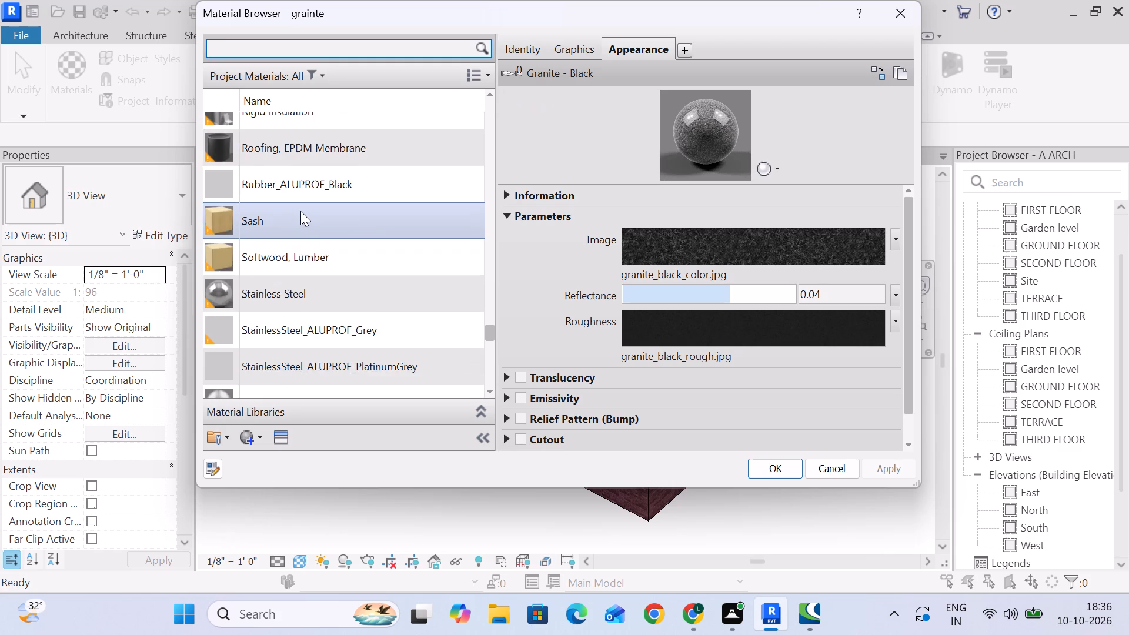
{"action": "scroll", "coordinate": [300, 211], "scroll_direction": "down", "scroll_amount": 1}
{"action": "scroll", "coordinate": [300, 210], "scroll_direction": "up", "scroll_amount": 3}
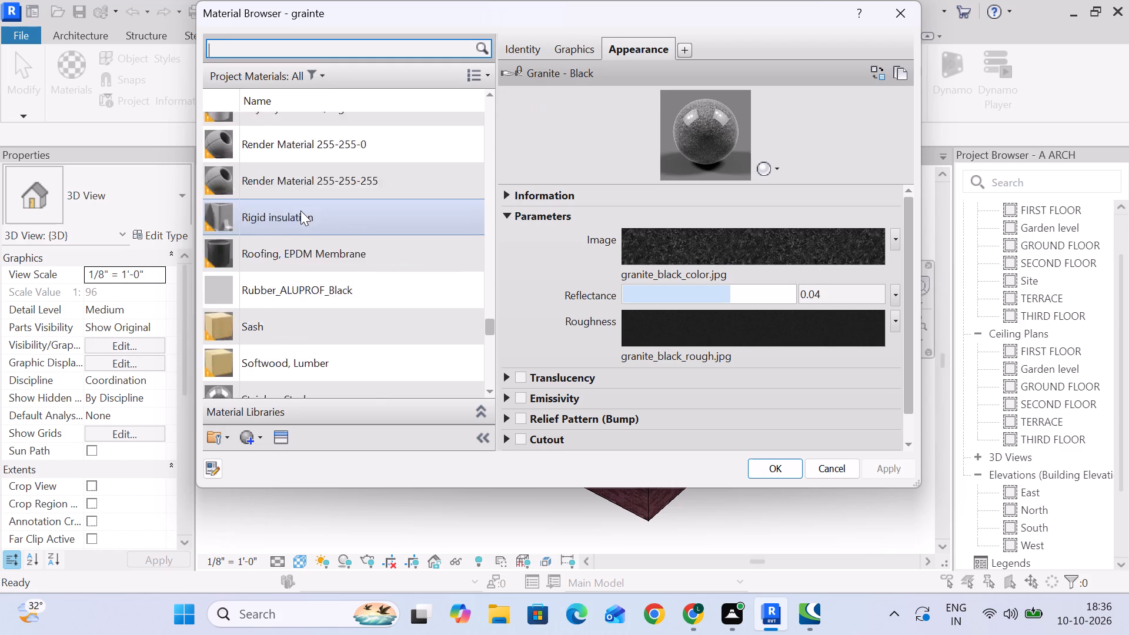
{"action": "scroll", "coordinate": [300, 210], "scroll_direction": "up", "scroll_amount": 10}
{"action": "scroll", "coordinate": [300, 210], "scroll_direction": "up", "scroll_amount": 20}
{"action": "scroll", "coordinate": [300, 210], "scroll_direction": "up", "scroll_amount": 7}
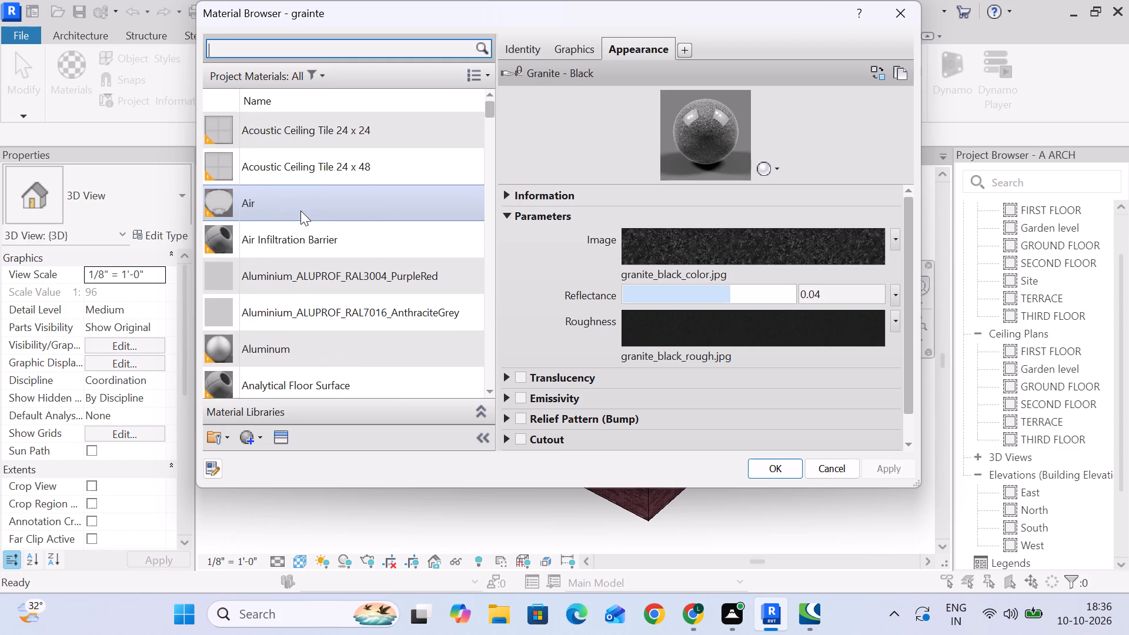
{"action": "scroll", "coordinate": [300, 210], "scroll_direction": "up", "scroll_amount": 6}
Create a new project material and set its generic appearance colour to green, RGB 0 225 0.
{"action": "left_click", "coordinate": [258, 444]}
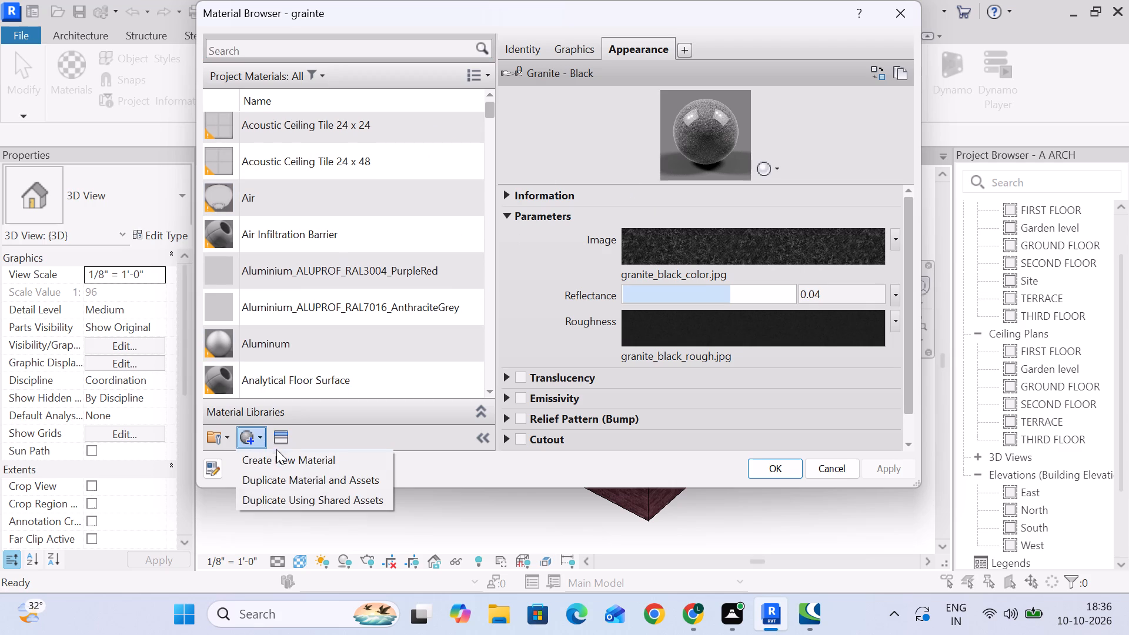
{"action": "left_click", "coordinate": [286, 459]}
{"action": "left_click", "coordinate": [717, 271]}
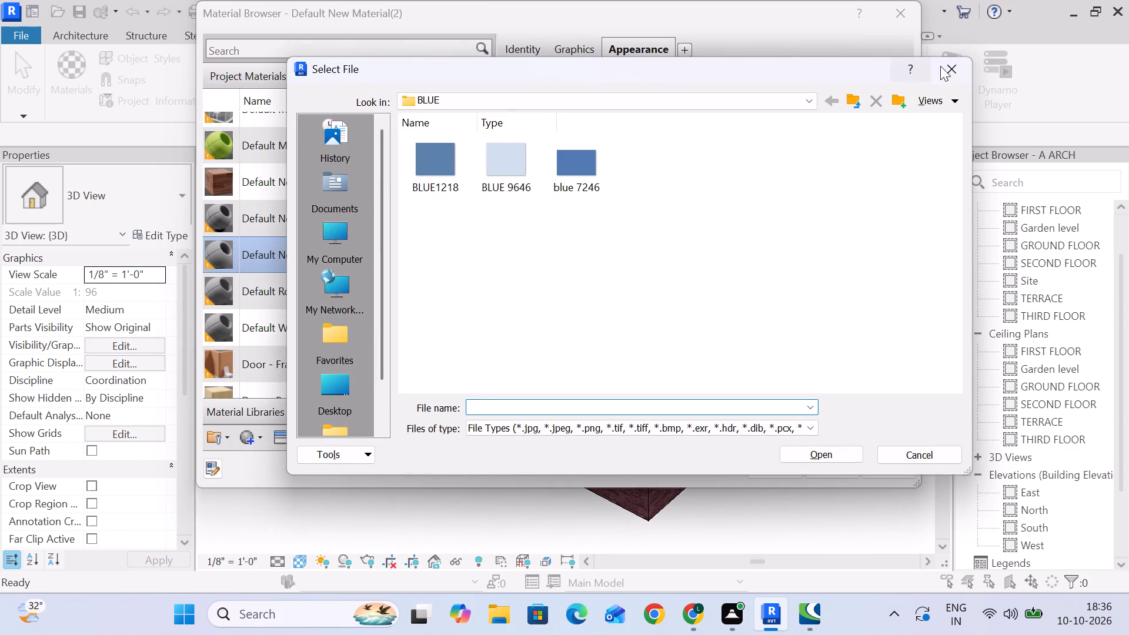
{"action": "left_click", "coordinate": [952, 66]}
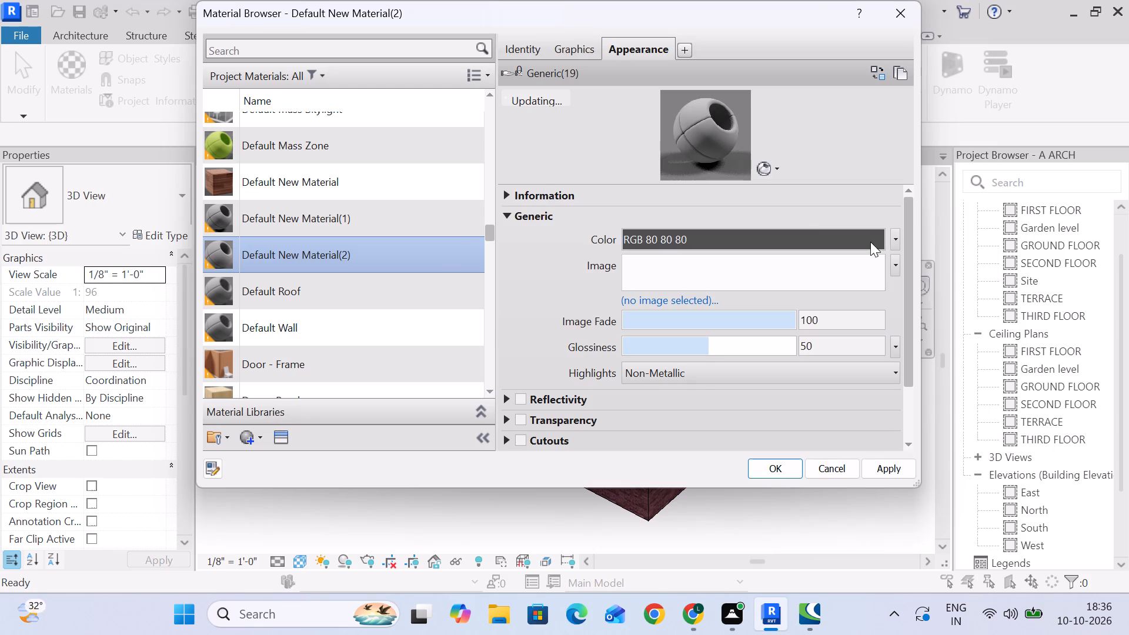
{"action": "left_click", "coordinate": [870, 242]}
{"action": "left_click", "coordinate": [442, 264]}
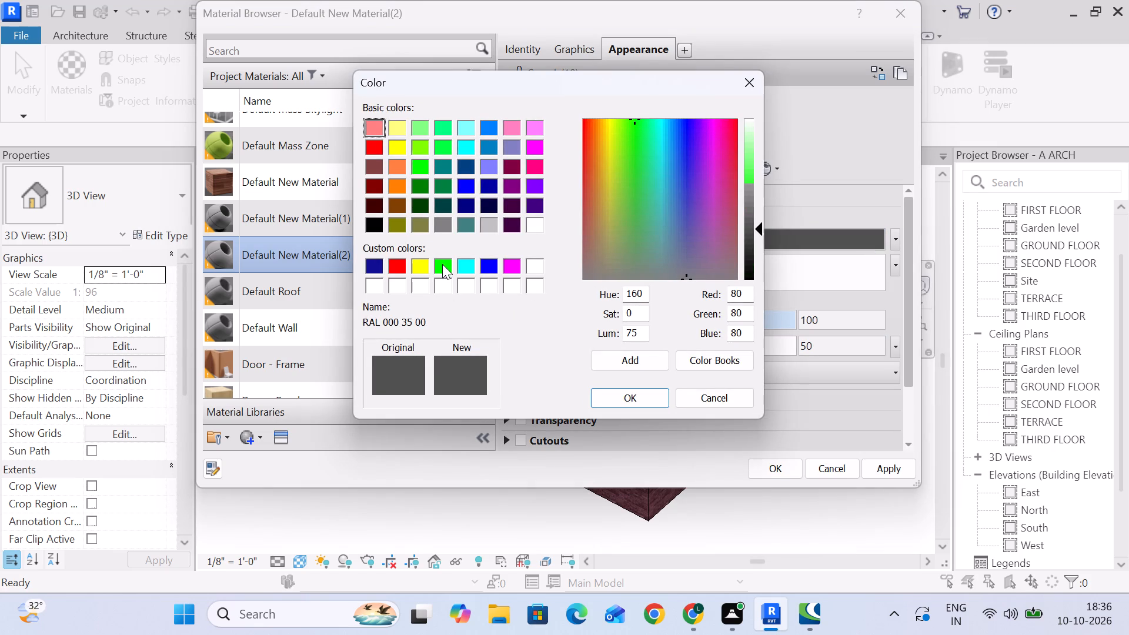
{"action": "left_click_drag", "start_coordinate": [760, 198], "coordinate": [760, 212]}
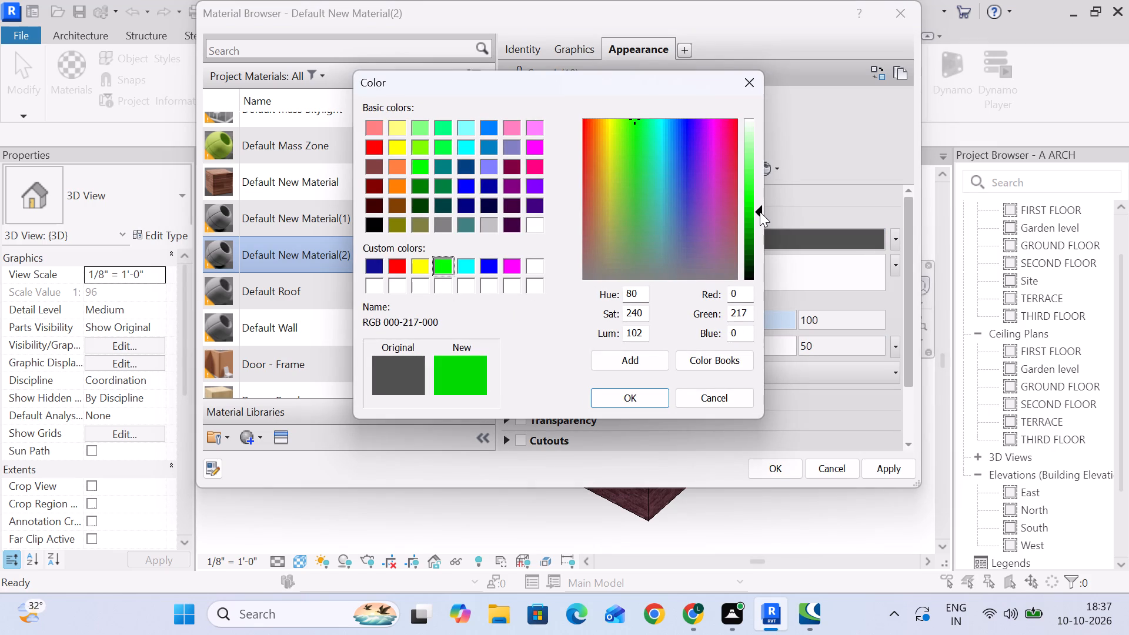
{"action": "left_click_drag", "start_coordinate": [760, 212], "coordinate": [760, 209]}
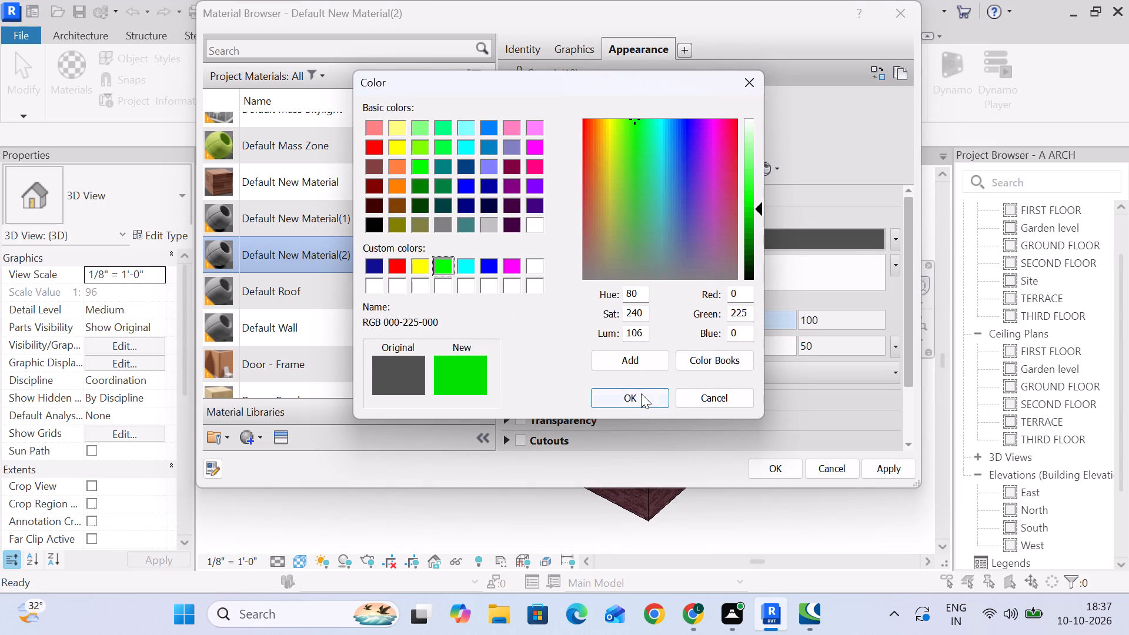
{"action": "left_click", "coordinate": [641, 393]}
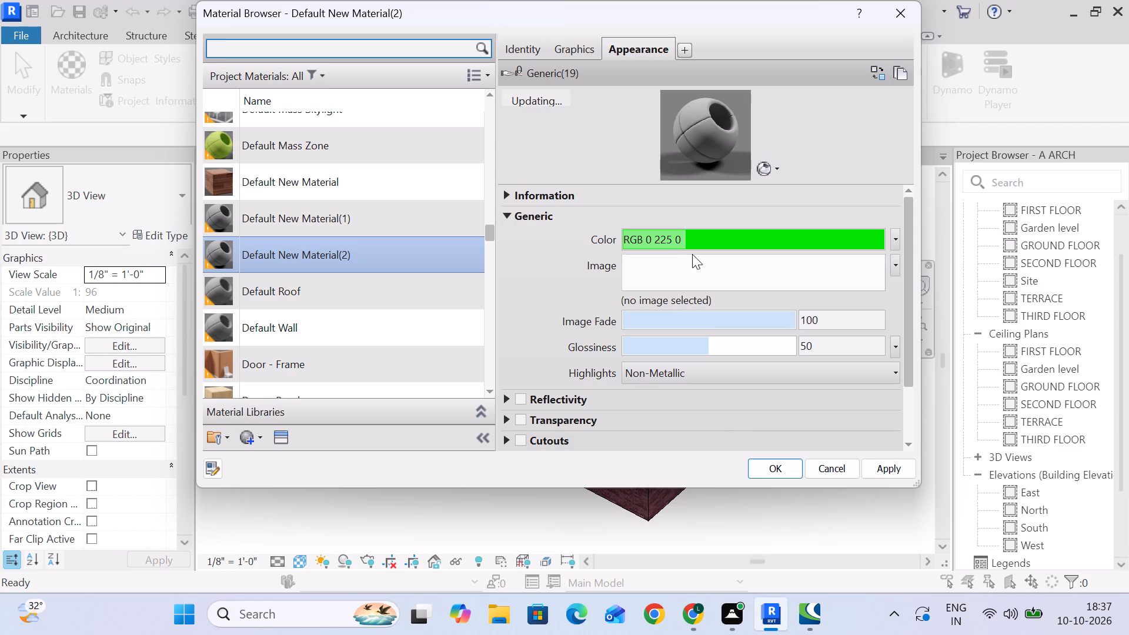
{"action": "left_click", "coordinate": [883, 472]}
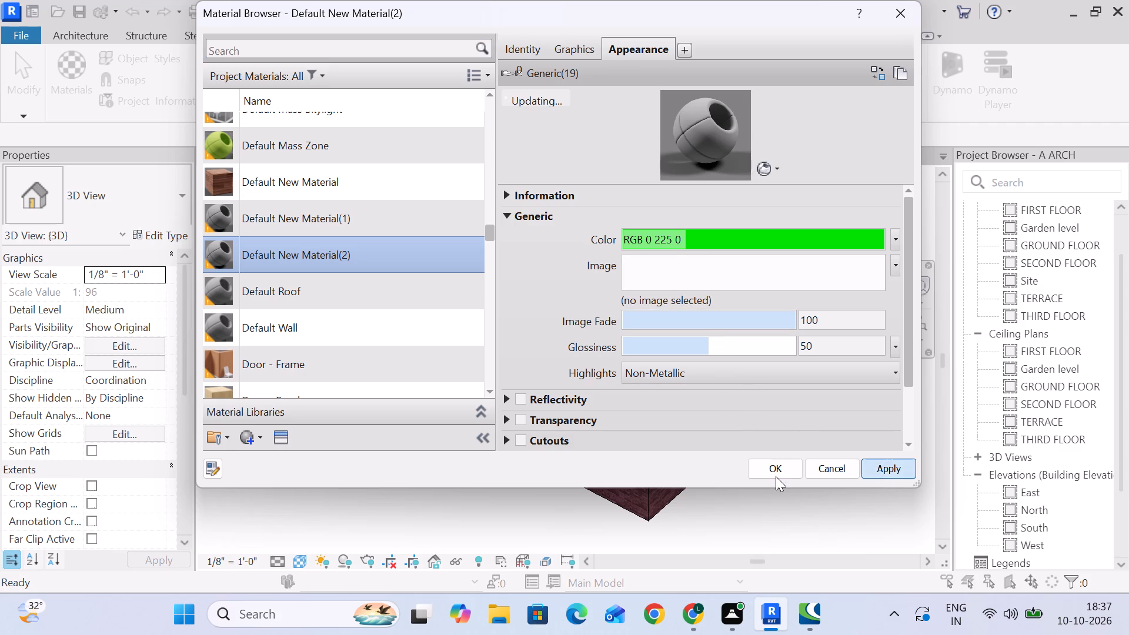
{"action": "left_click", "coordinate": [769, 469]}
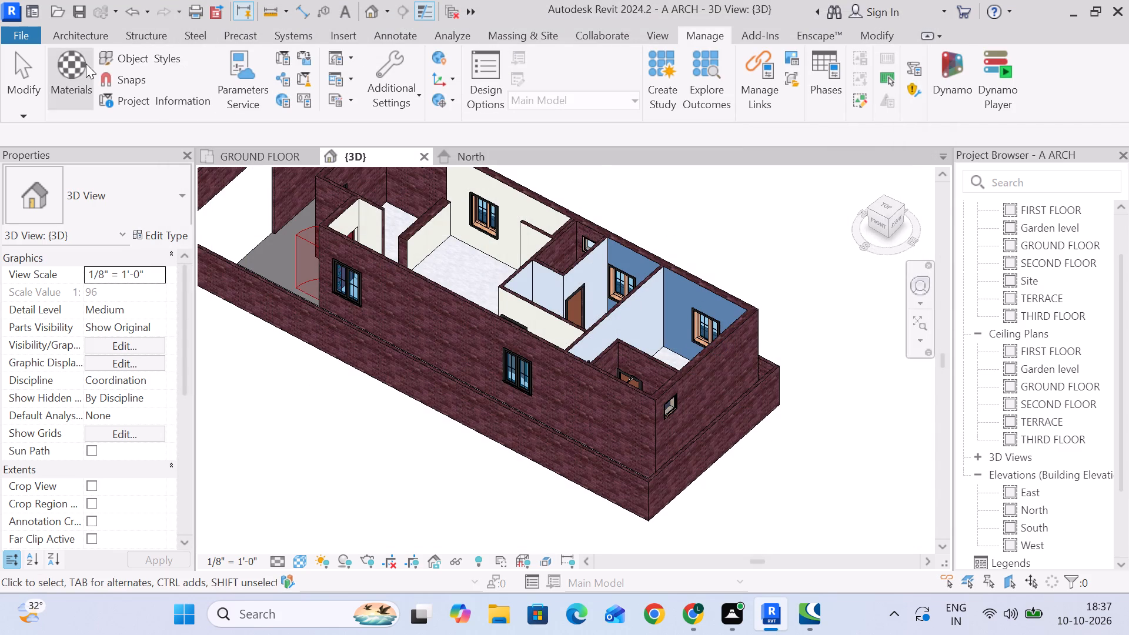
Rename the Default Mass Zone material as green kitchen.
{"action": "left_click", "coordinate": [86, 63]}
{"action": "left_click_drag", "start_coordinate": [254, 149], "coordinate": [255, 149]}
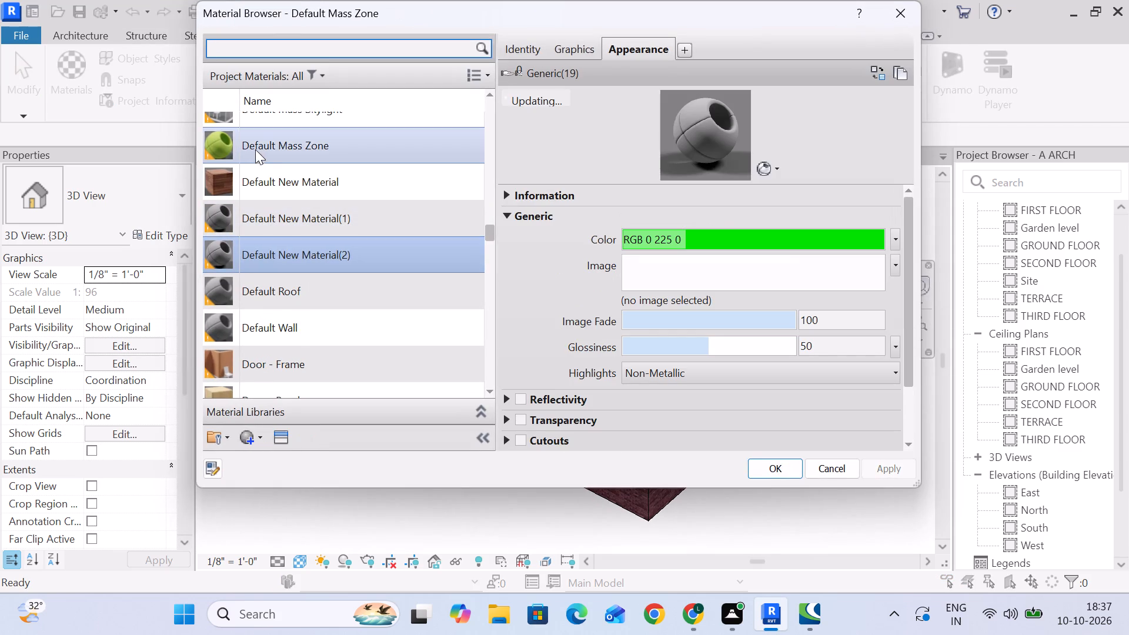
{"action": "left_click_drag", "start_coordinate": [255, 149], "coordinate": [260, 155]}
{"action": "right_click", "coordinate": [316, 146]}
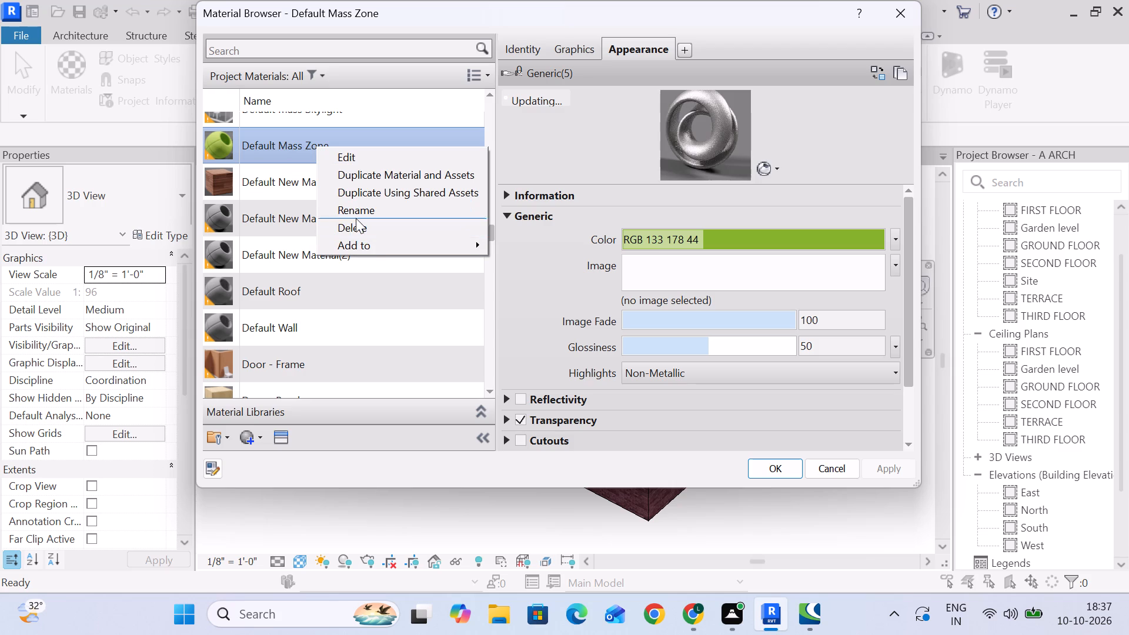
{"action": "left_click", "coordinate": [356, 217]}
{"action": "type", "text": "gr"}
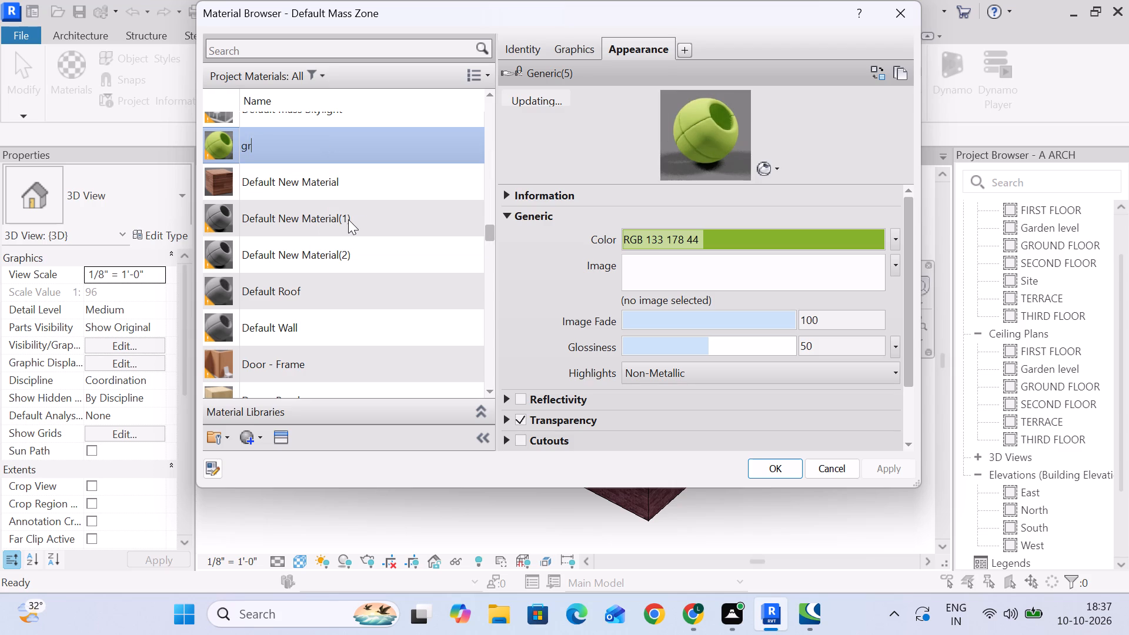
{"action": "key", "text": "e"}
{"action": "key", "text": "e"}
{"action": "key", "text": "n"}
{"action": "key", "text": "space"}
{"action": "type", "text": "kit"}
{"action": "key", "text": "c"}
{"action": "key", "text": "h"}
{"action": "type", "text": "en"}
{"action": "key", "text": "Return"}
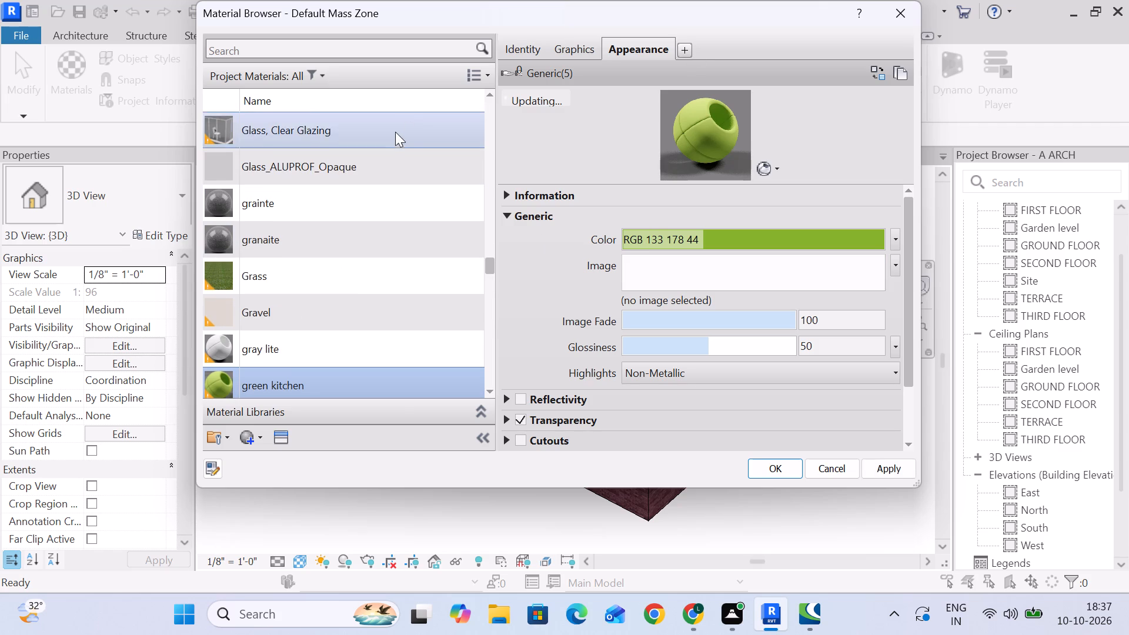
Make the green kitchen material's shading use its render appearance and apply the material changes.
{"action": "left_click", "coordinate": [575, 50]}
{"action": "left_click", "coordinate": [624, 96]}
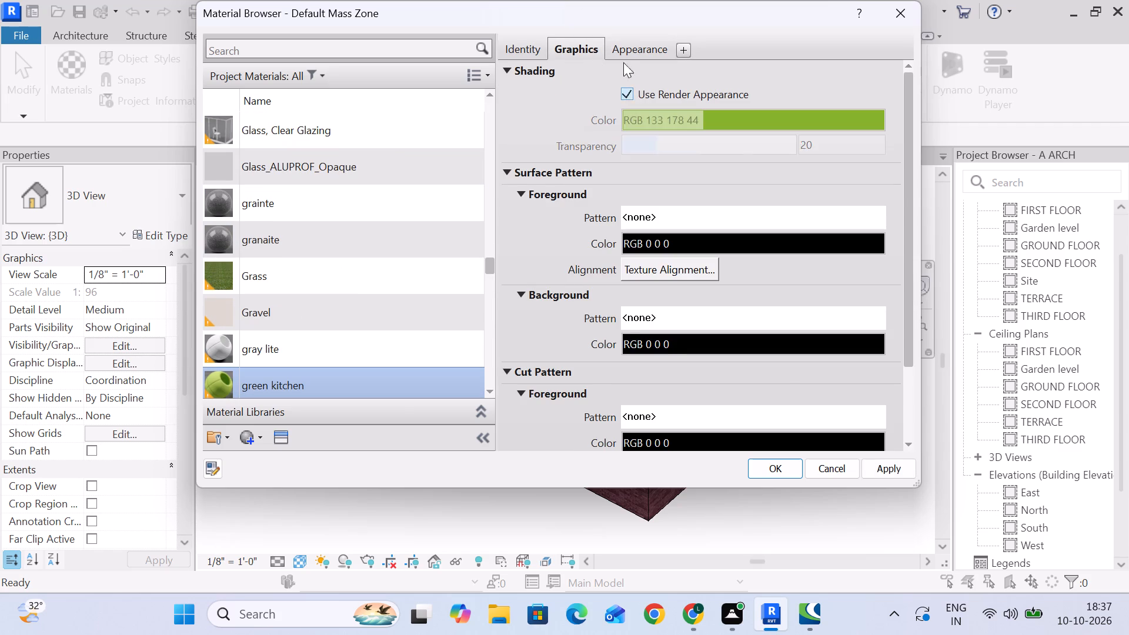
{"action": "left_click", "coordinate": [623, 49]}
{"action": "left_click", "coordinate": [904, 469]}
{"action": "left_click", "coordinate": [777, 466]}
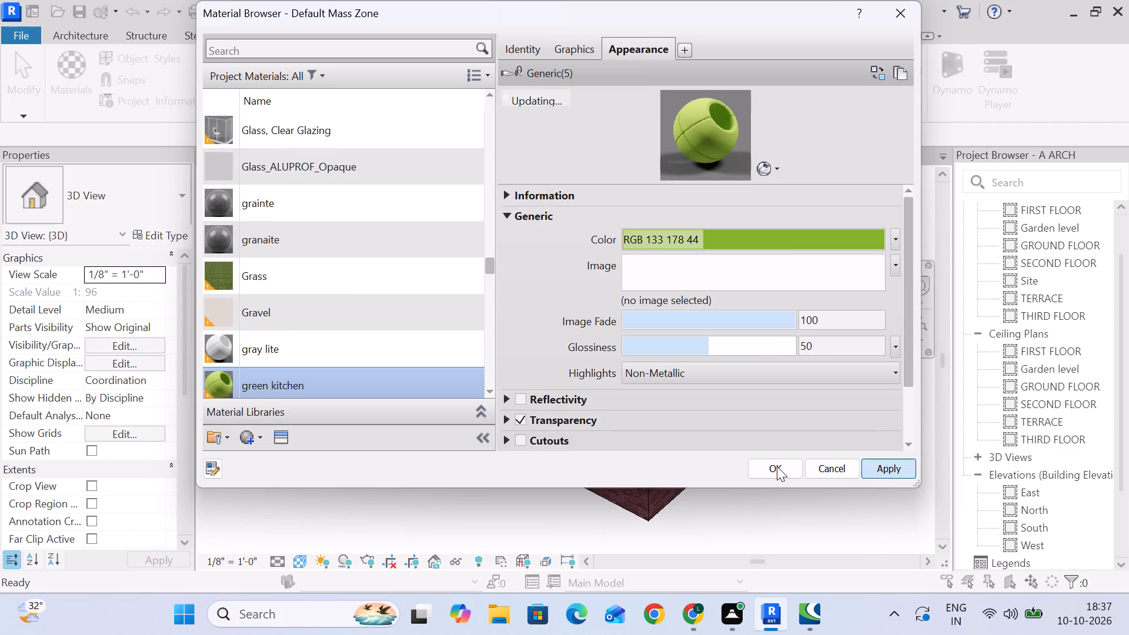
Paint the kitchen's small-window wall face and the adjoining end wall face with the green kitchen material.
{"action": "middle_click_drag", "start_coordinate": [472, 263], "coordinate": [568, 385]}
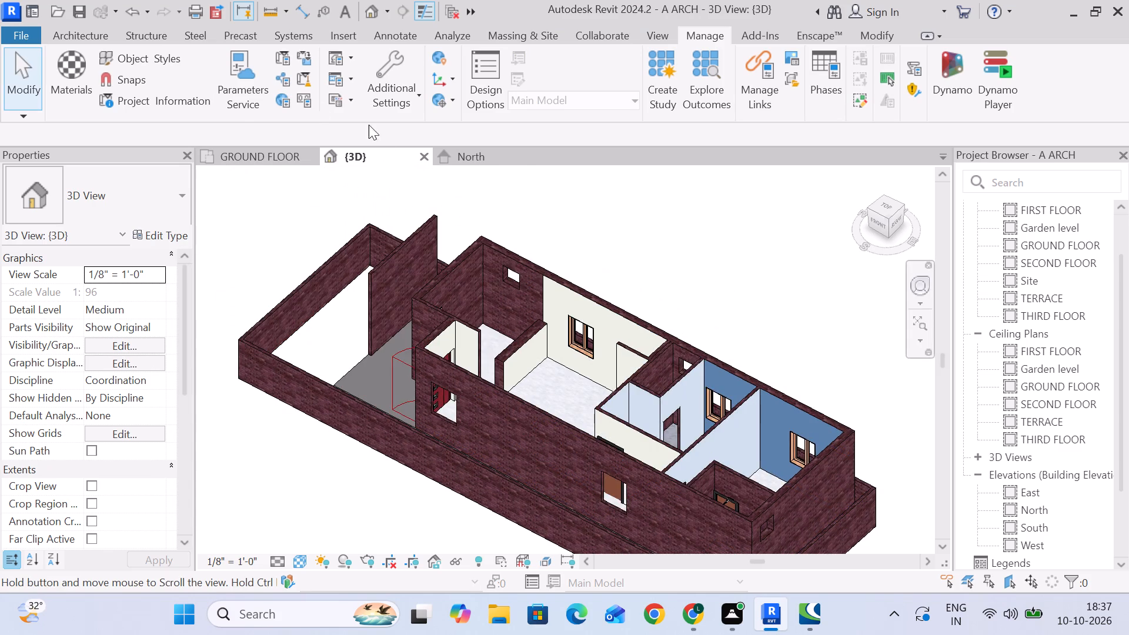
{"action": "left_click", "coordinate": [893, 32]}
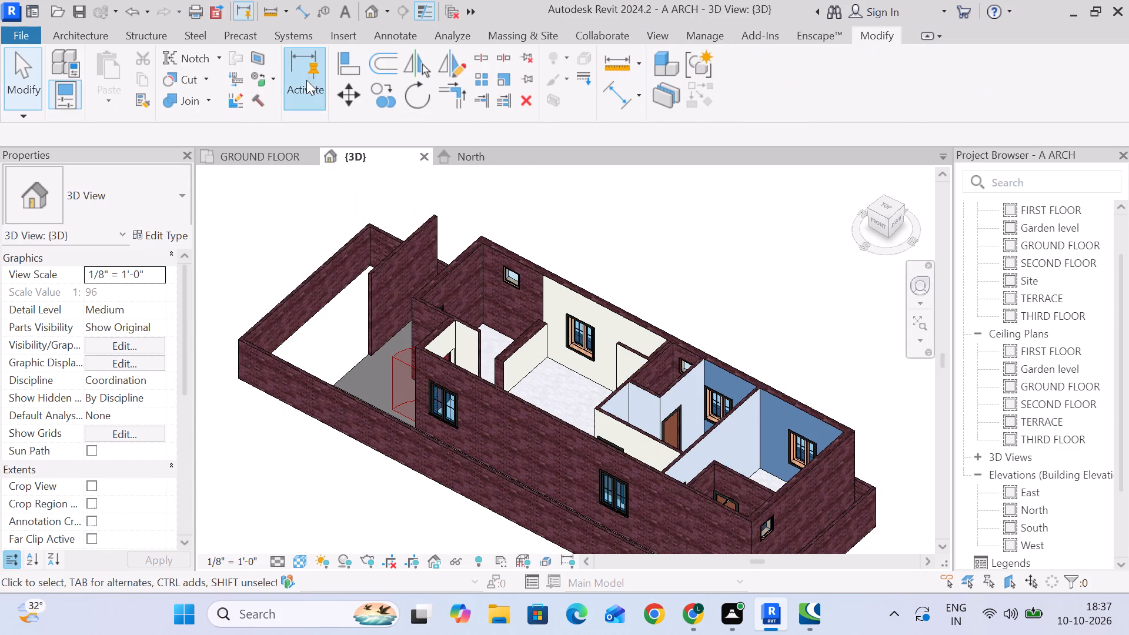
{"action": "left_click", "coordinate": [275, 75]}
{"action": "left_click", "coordinate": [276, 111]}
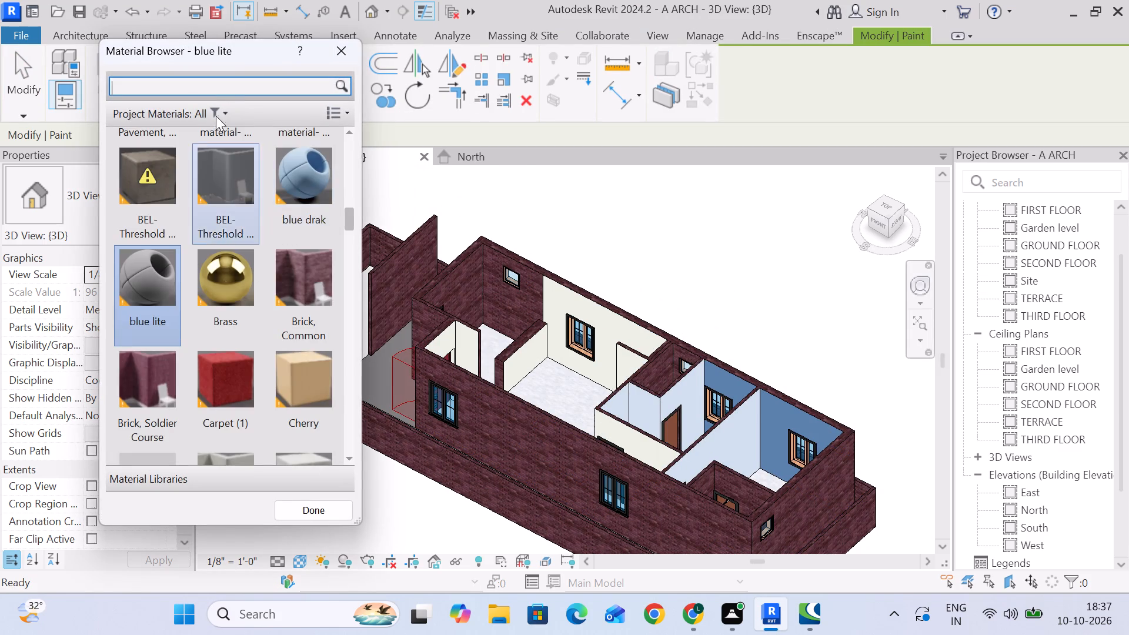
{"action": "left_click", "coordinate": [228, 85]}
{"action": "key", "text": "g"}
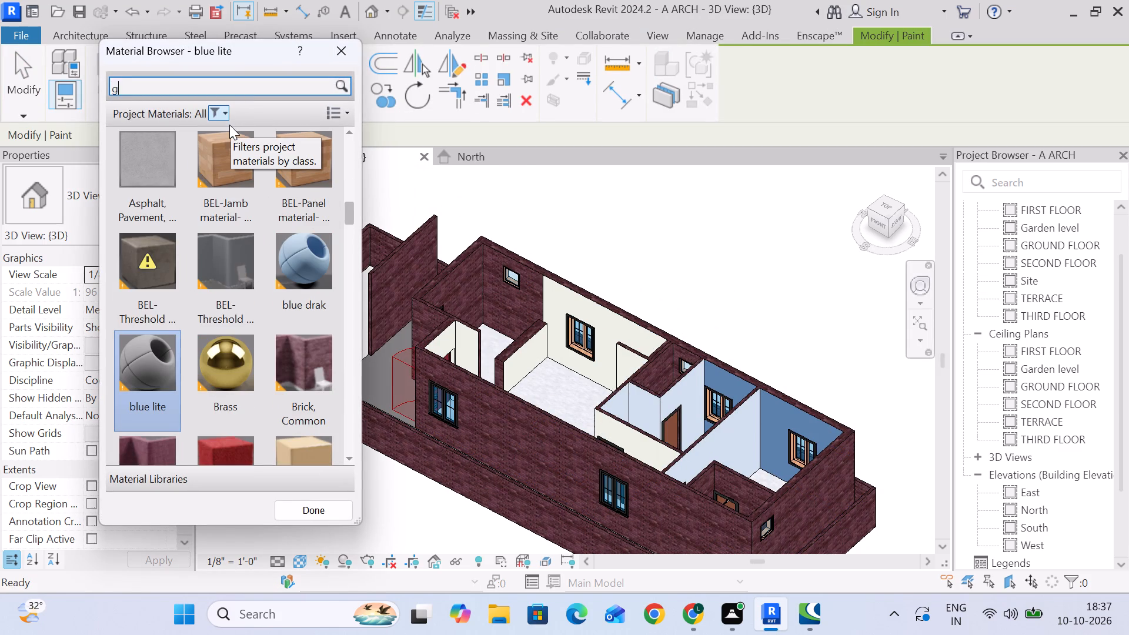
{"action": "key", "text": "r"}
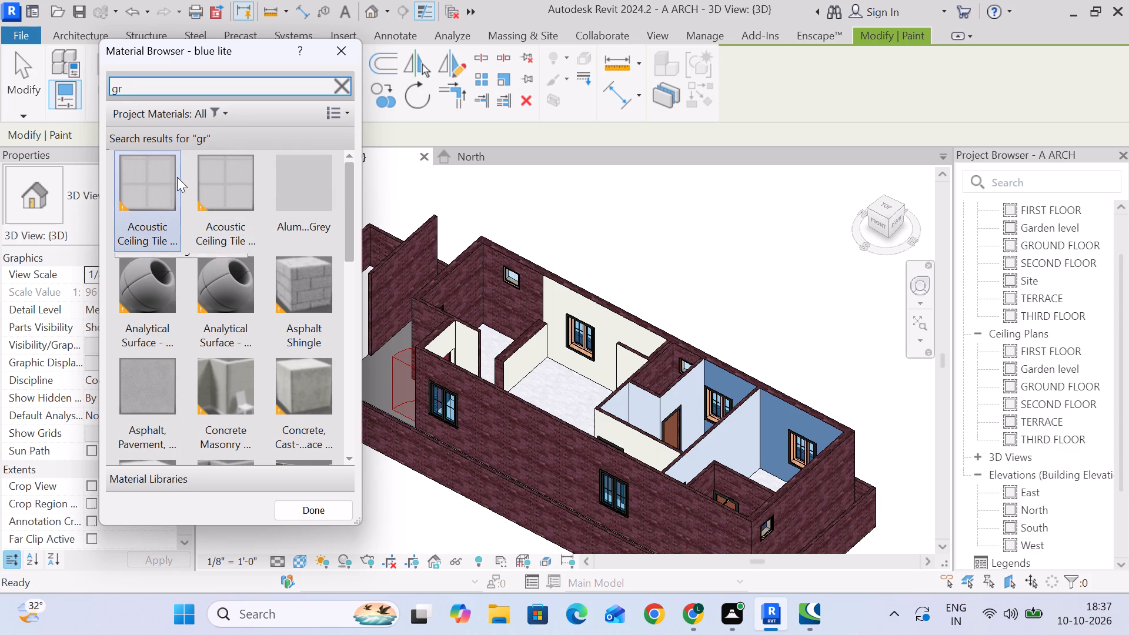
{"action": "type", "text": "ee"}
{"action": "left_click", "coordinate": [161, 176]}
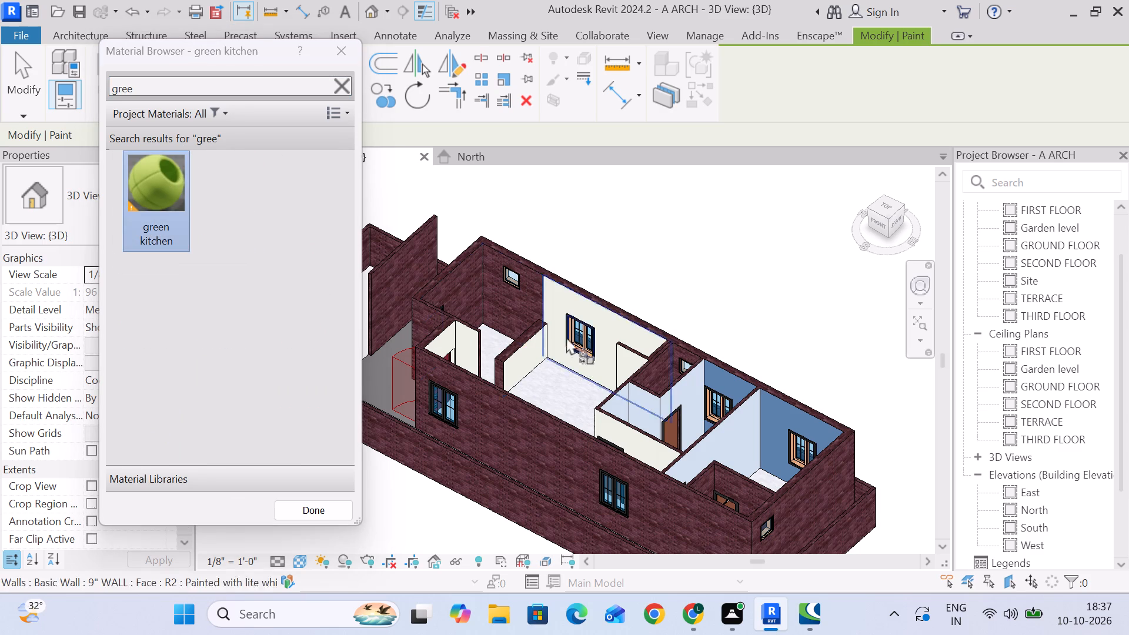
{"action": "left_click", "coordinate": [467, 275]}
{"action": "left_click", "coordinate": [511, 293]}
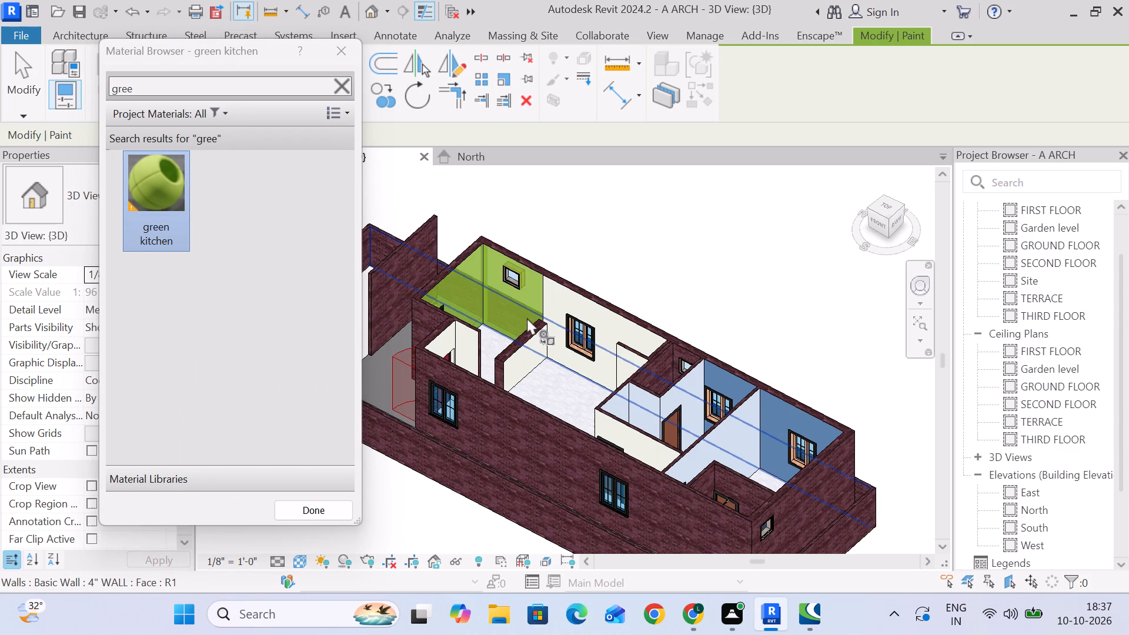
Paint the kitchen side of the partition wall beside the entrance door with green kitchen and finish painting.
{"action": "middle_click_drag", "start_coordinate": [689, 208], "coordinate": [635, 203], "text": "shift"}
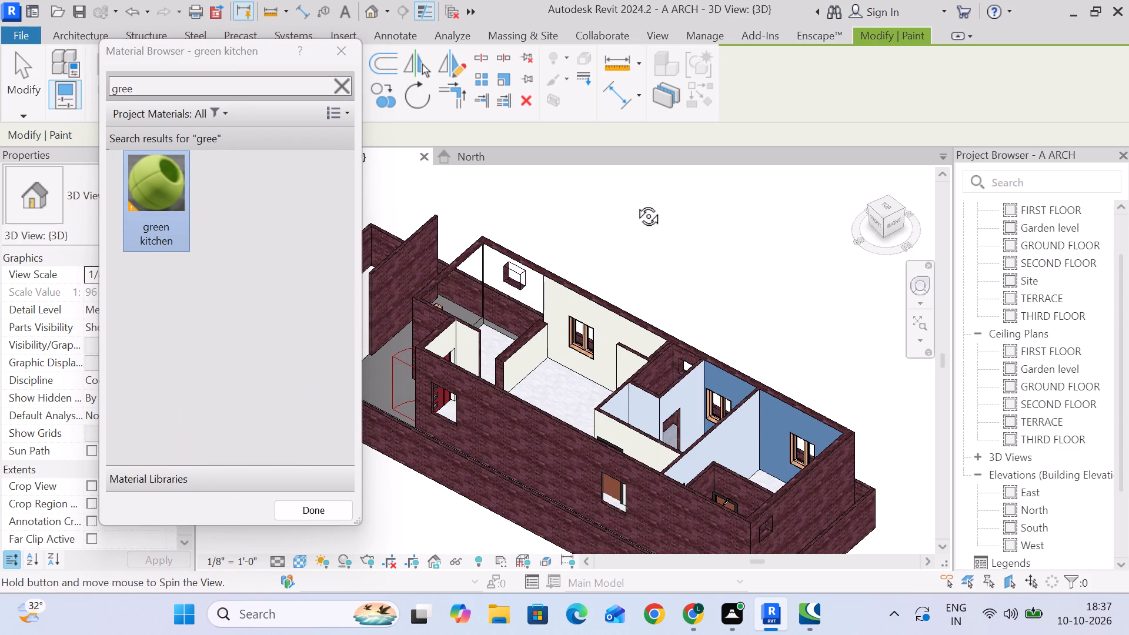
{"action": "middle_click_drag", "start_coordinate": [635, 203], "coordinate": [604, 203], "text": "shift"}
{"action": "middle_click_drag", "start_coordinate": [599, 356], "coordinate": [593, 291]}
{"action": "scroll", "coordinate": [552, 312], "scroll_direction": "up", "scroll_amount": 9}
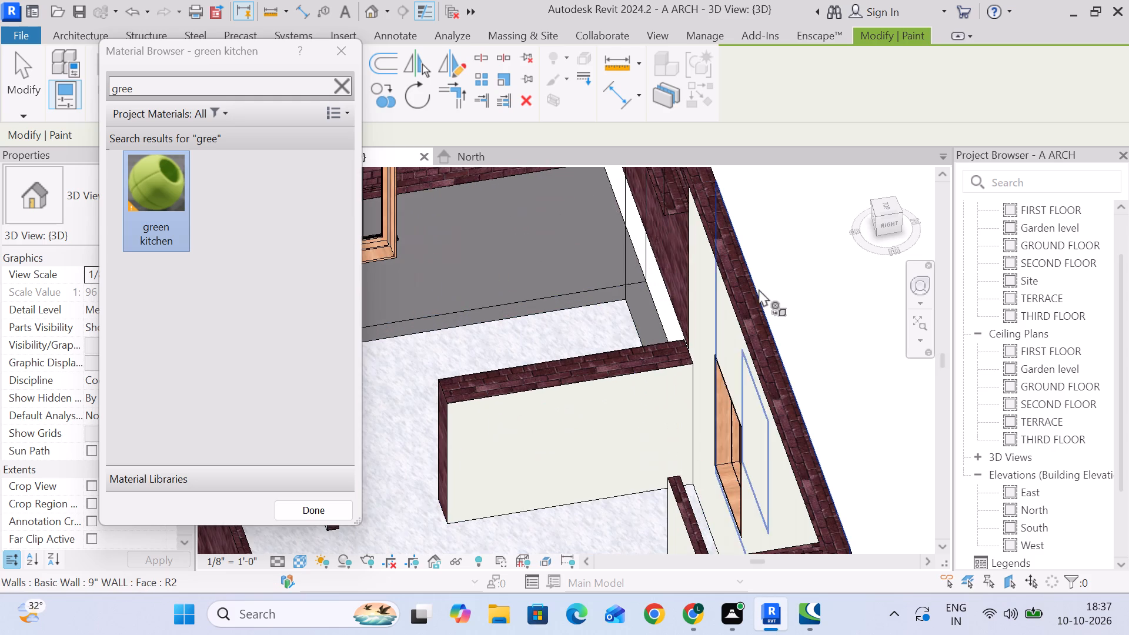
{"action": "scroll", "coordinate": [760, 276], "scroll_direction": "down", "scroll_amount": 4}
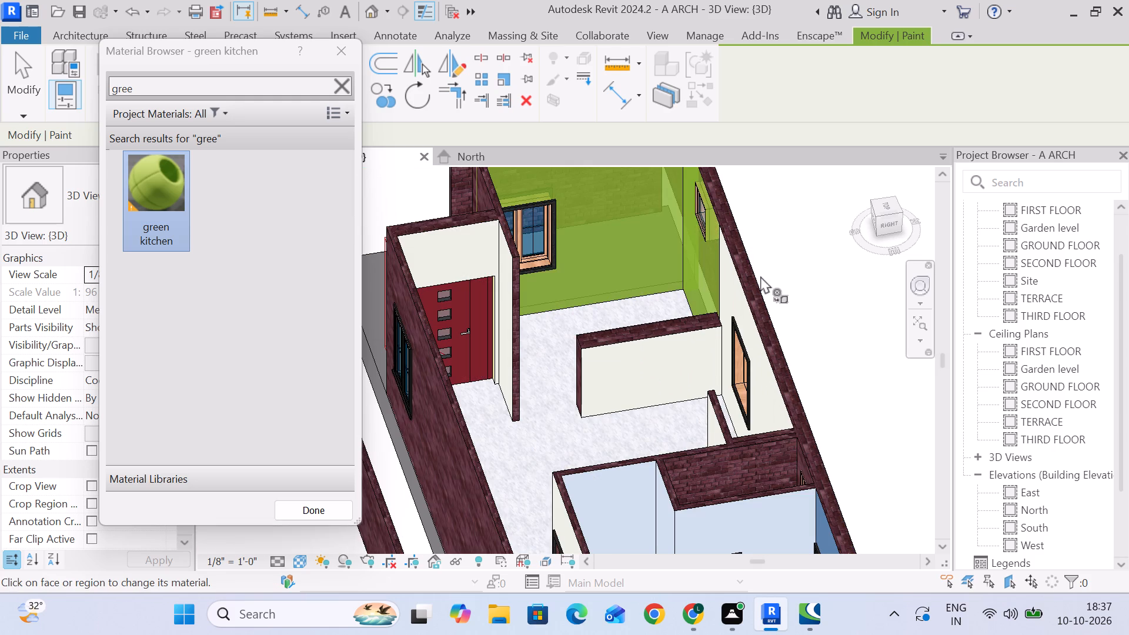
{"action": "middle_click_drag", "start_coordinate": [760, 276], "coordinate": [653, 255]}
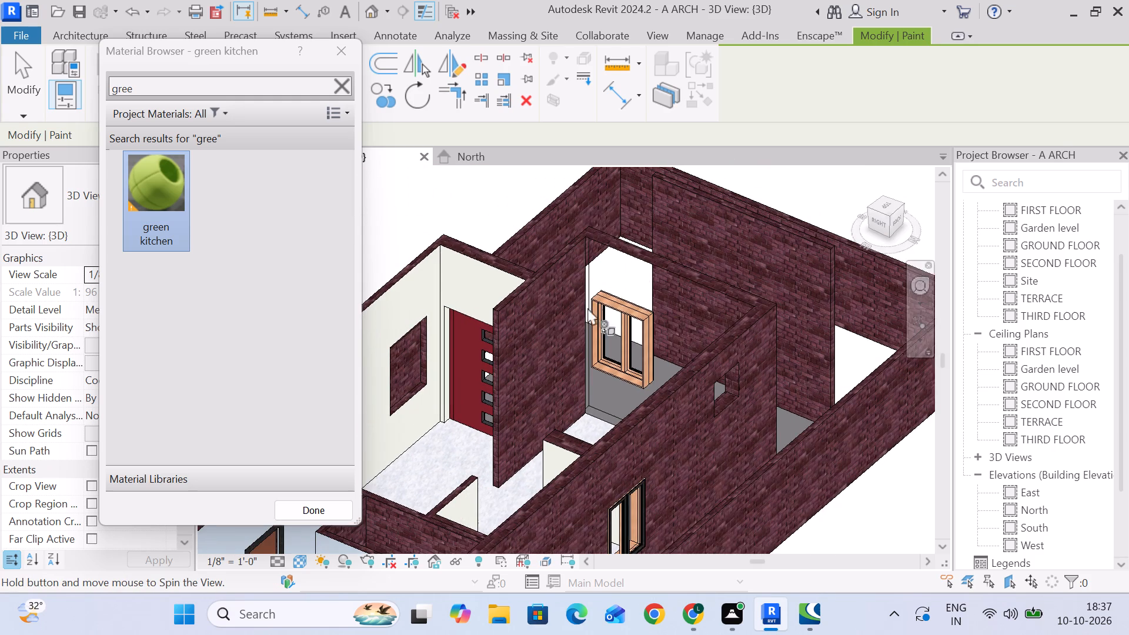
{"action": "left_click", "coordinate": [545, 322]}
{"action": "left_click", "coordinate": [519, 335]}
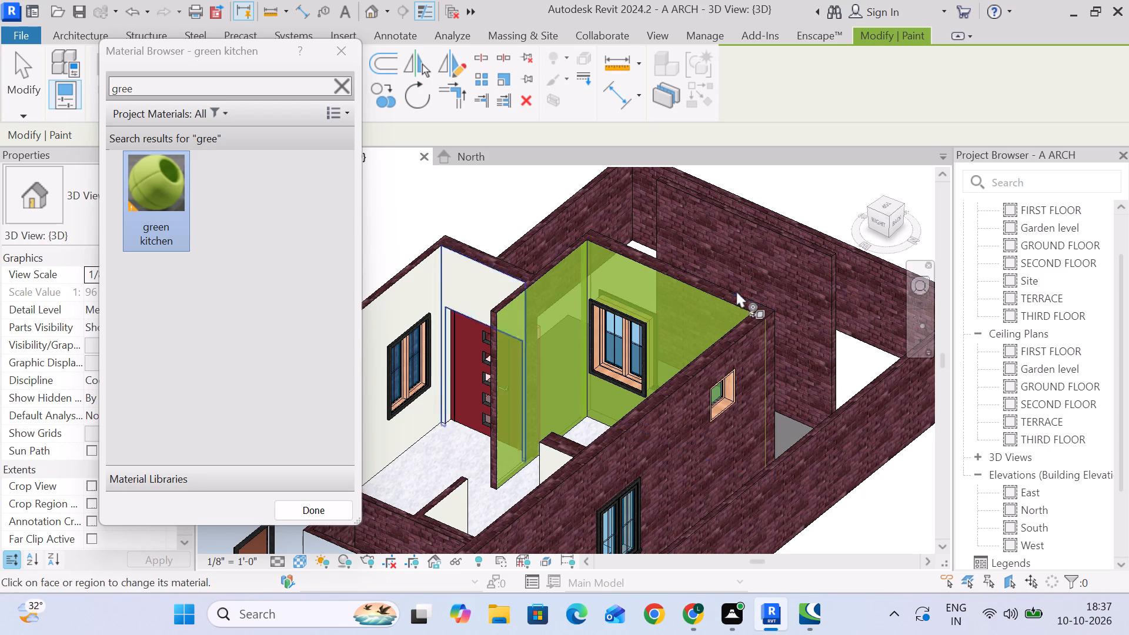
{"action": "middle_click_drag", "start_coordinate": [609, 333], "coordinate": [759, 366], "text": "shift"}
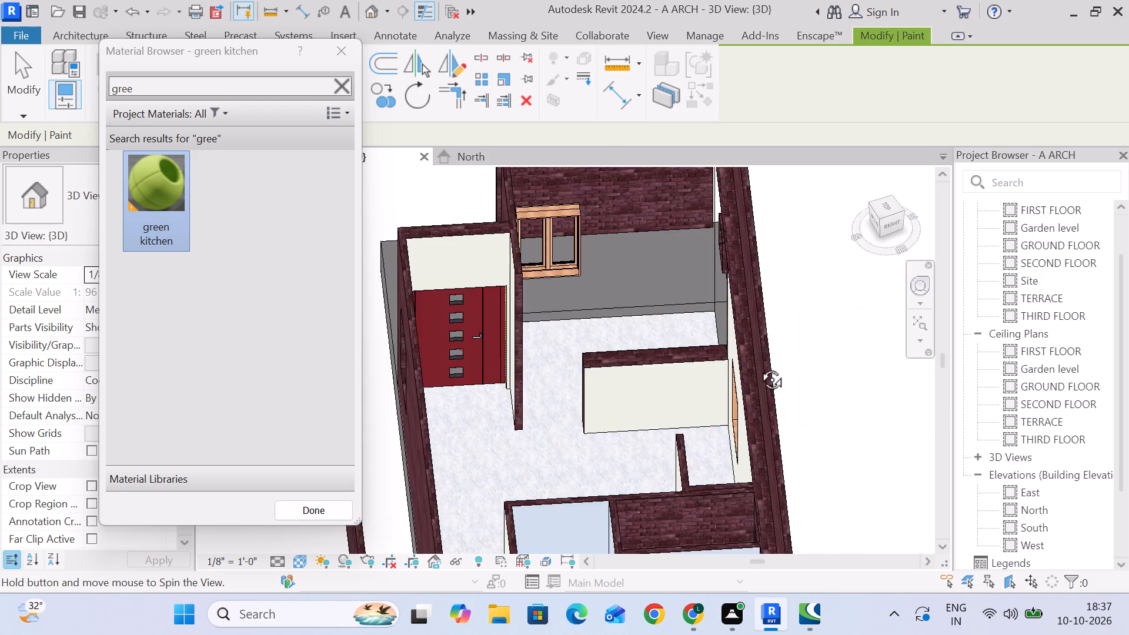
{"action": "middle_click_drag", "start_coordinate": [759, 366], "coordinate": [799, 340], "text": "shift"}
{"action": "middle_click_drag", "start_coordinate": [593, 235], "coordinate": [617, 362]}
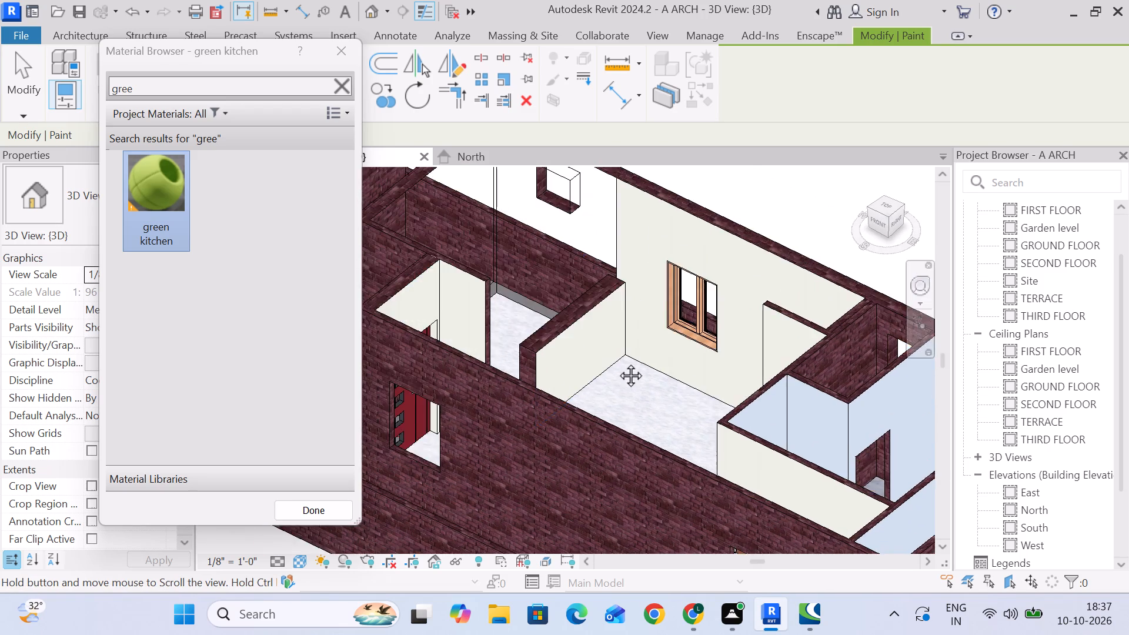
{"action": "middle_click_drag", "start_coordinate": [617, 362], "coordinate": [617, 370]}
{"action": "left_click", "coordinate": [724, 204]}
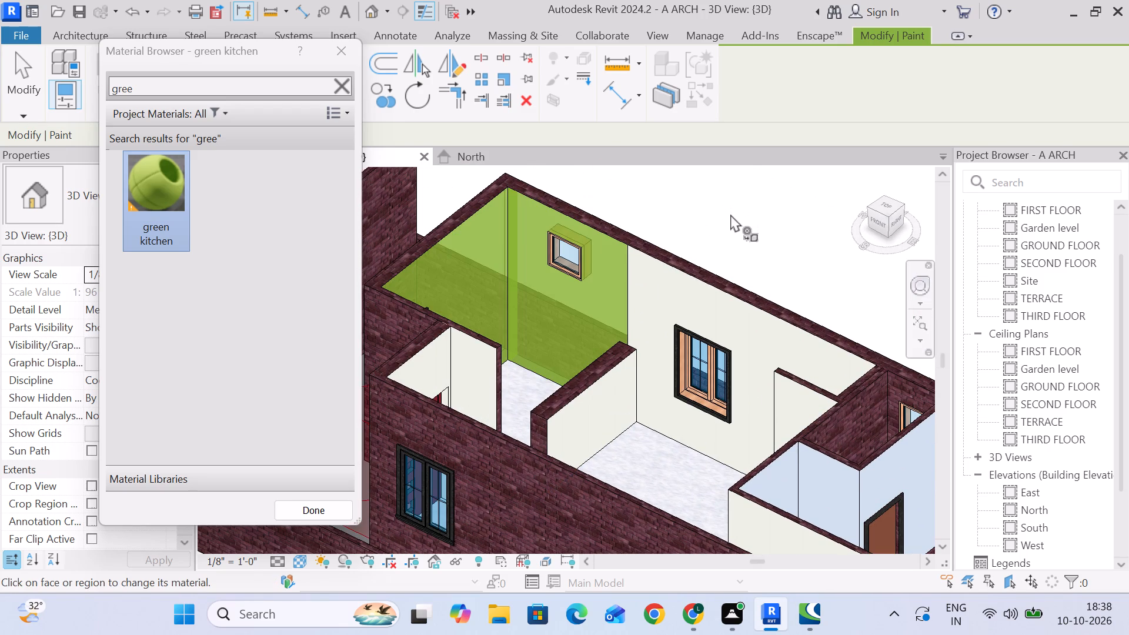
{"action": "key", "text": "Escape"}
Set the green kitchen appearance to image fade 11 and glossiness 8, turn off its transparency, and apply the changes.
{"action": "scroll", "coordinate": [590, 284], "scroll_direction": "up", "scroll_amount": 4}
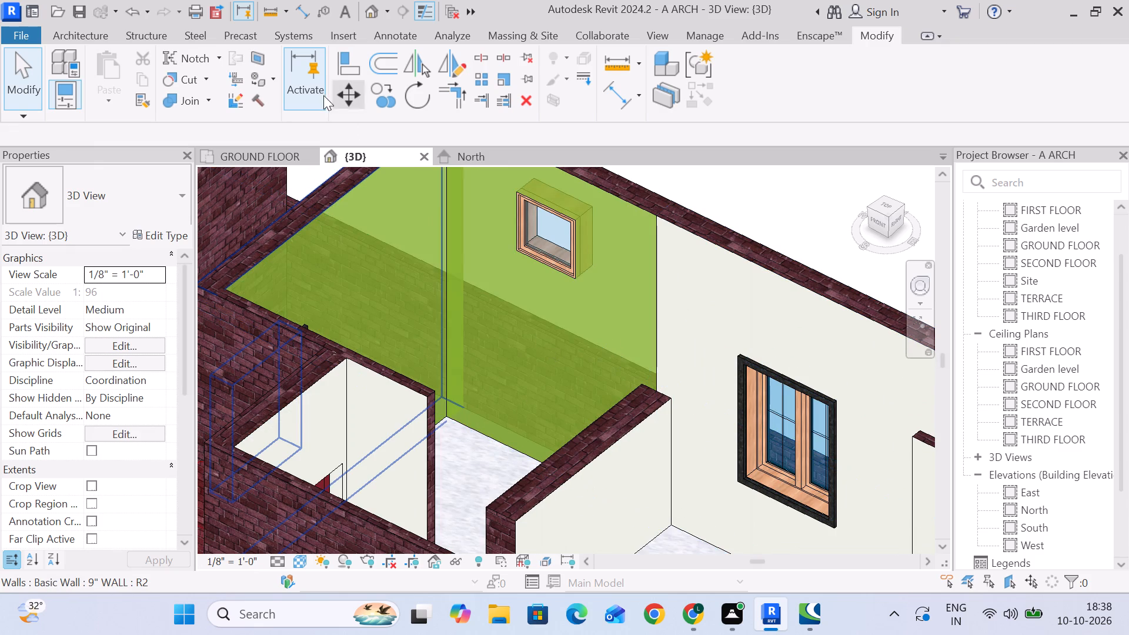
{"action": "left_click", "coordinate": [694, 44]}
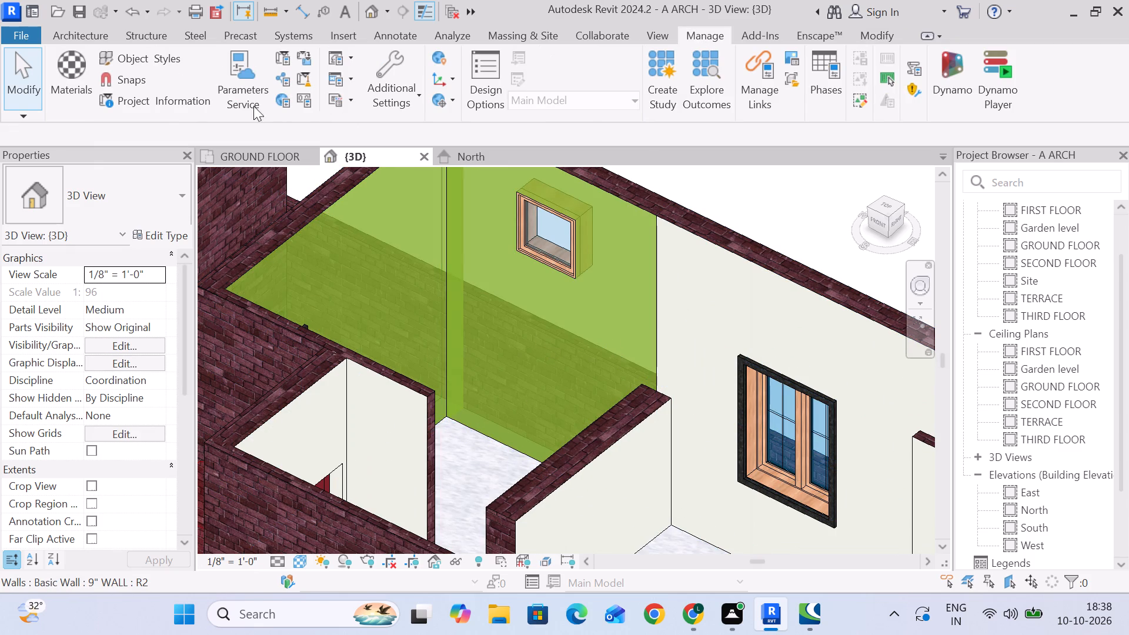
{"action": "left_click", "coordinate": [58, 83]}
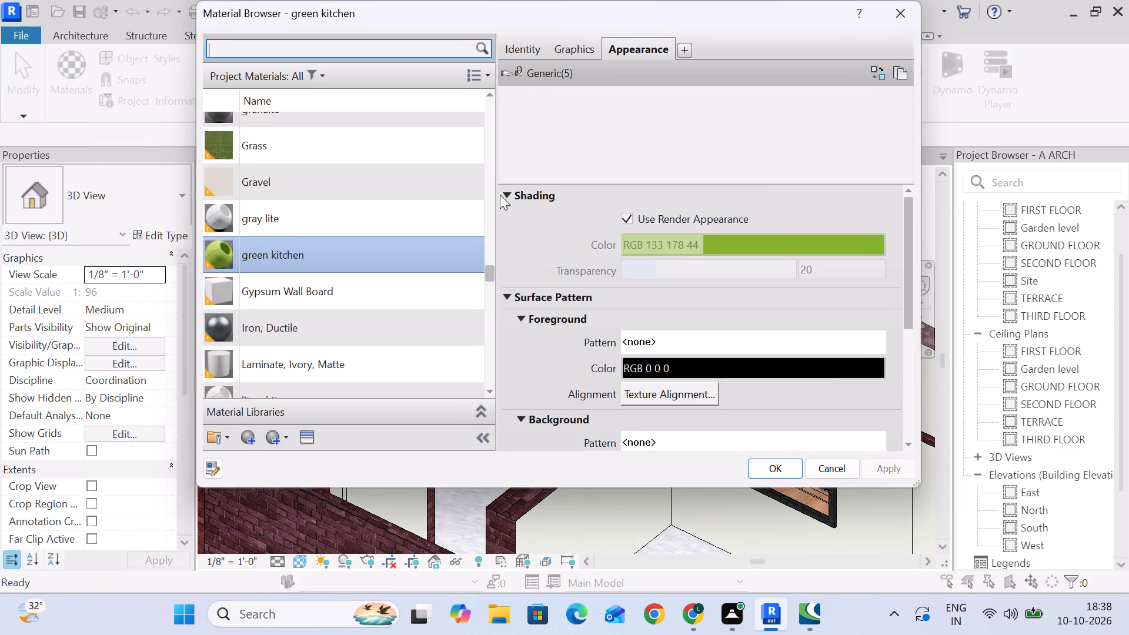
{"action": "scroll", "coordinate": [548, 285], "scroll_direction": "down", "scroll_amount": 2}
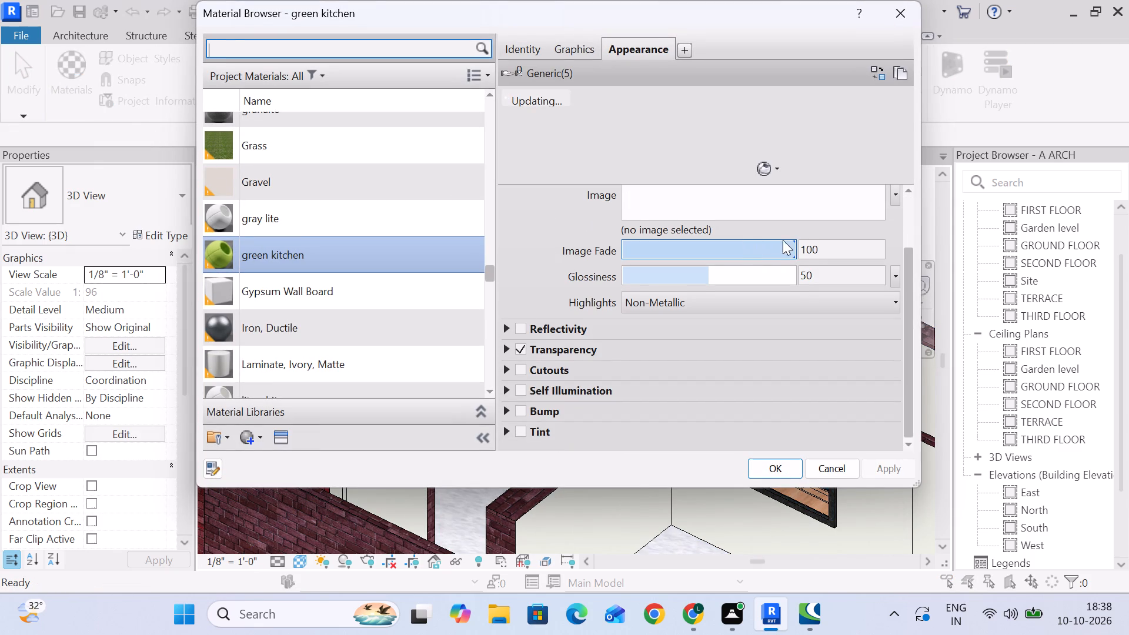
{"action": "left_click_drag", "start_coordinate": [779, 241], "coordinate": [626, 263]}
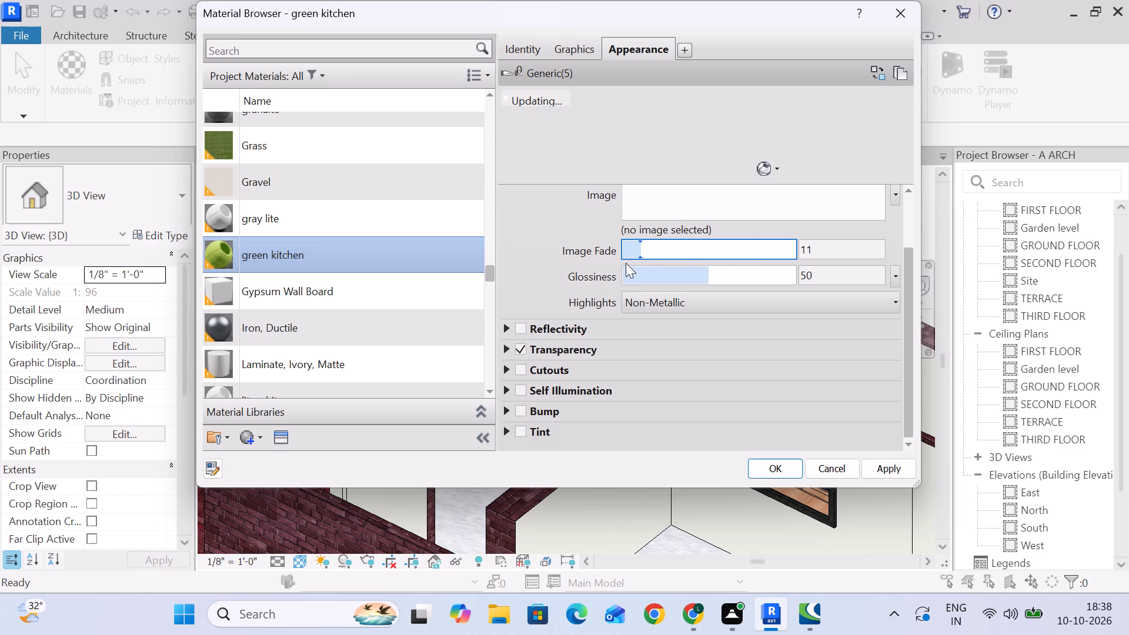
{"action": "left_click_drag", "start_coordinate": [626, 263], "coordinate": [625, 263]}
{"action": "left_click_drag", "start_coordinate": [684, 269], "coordinate": [611, 283]}
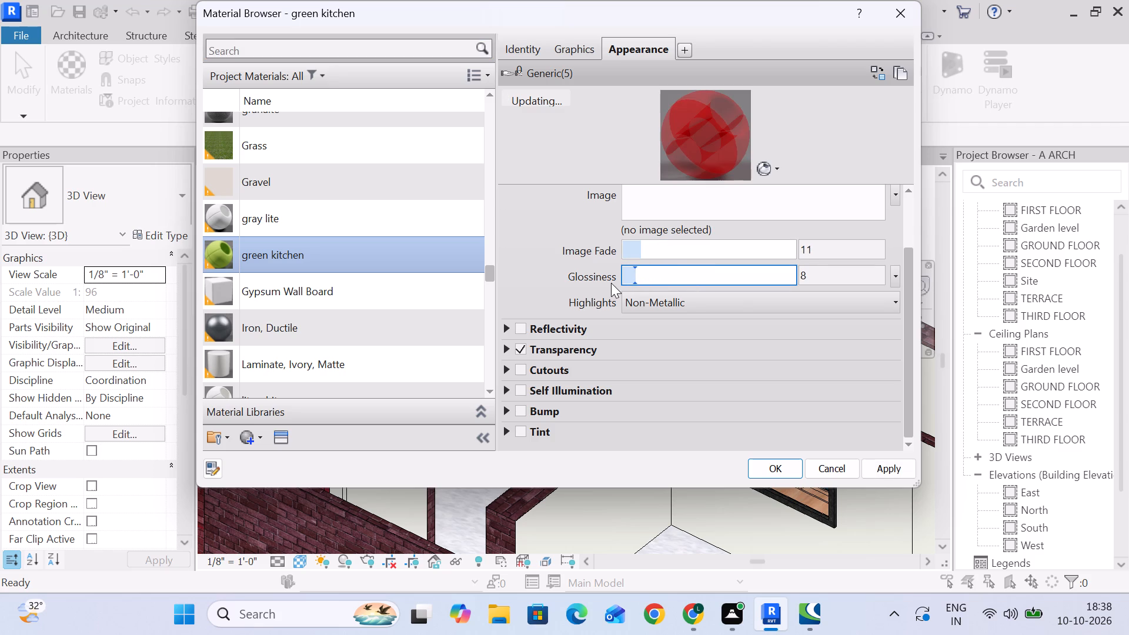
{"action": "left_click_drag", "start_coordinate": [611, 283], "coordinate": [612, 283]}
{"action": "scroll", "coordinate": [573, 259], "scroll_direction": "down", "scroll_amount": 3}
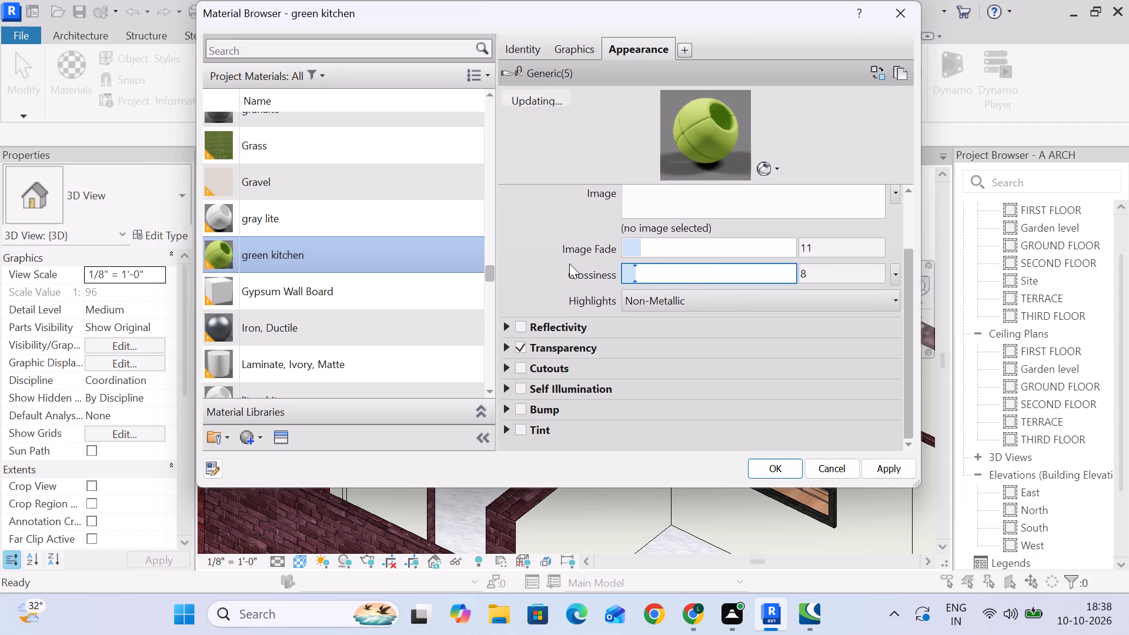
{"action": "left_click", "coordinate": [519, 350]}
{"action": "left_click", "coordinate": [879, 457]}
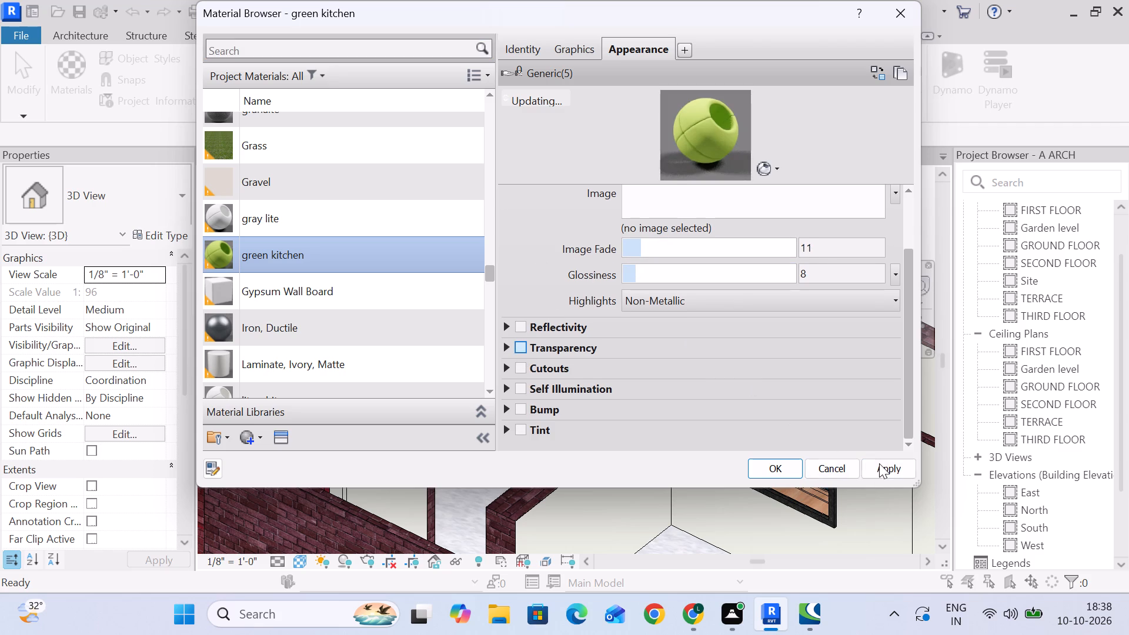
{"action": "left_click", "coordinate": [879, 469]}
{"action": "left_click", "coordinate": [766, 472]}
{"action": "left_click", "coordinate": [756, 208]}
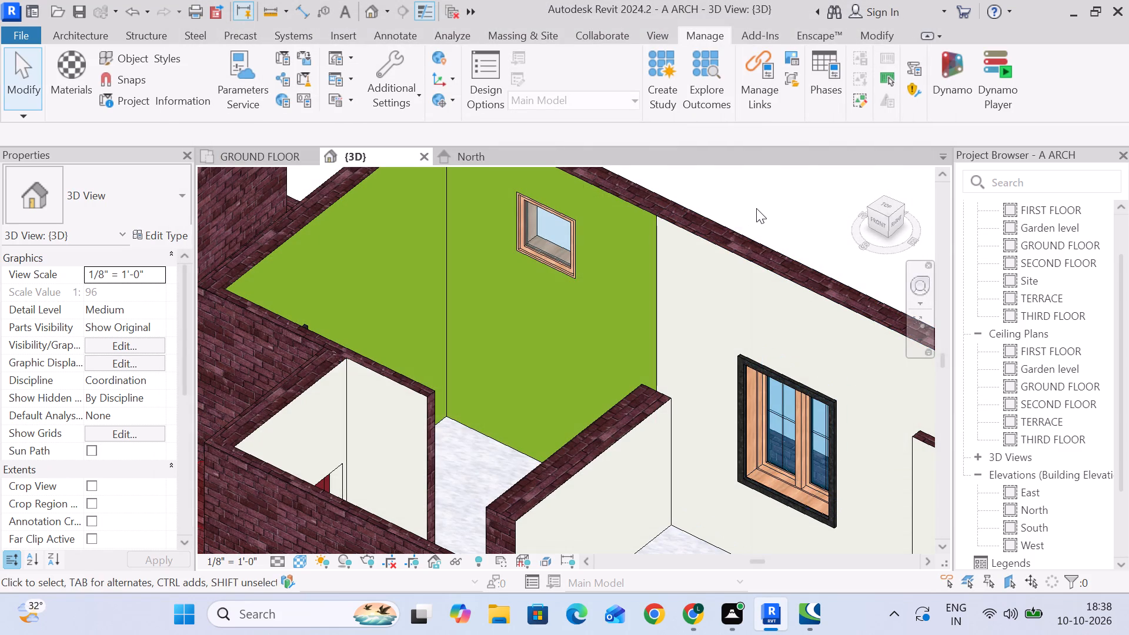
Examine the green kitchen walls and the adjoining partition and entrance walls from several angles in the 3D view.
{"action": "scroll", "coordinate": [760, 212], "scroll_direction": "down", "scroll_amount": 3}
{"action": "middle_click_drag", "start_coordinate": [766, 187], "coordinate": [756, 223]}
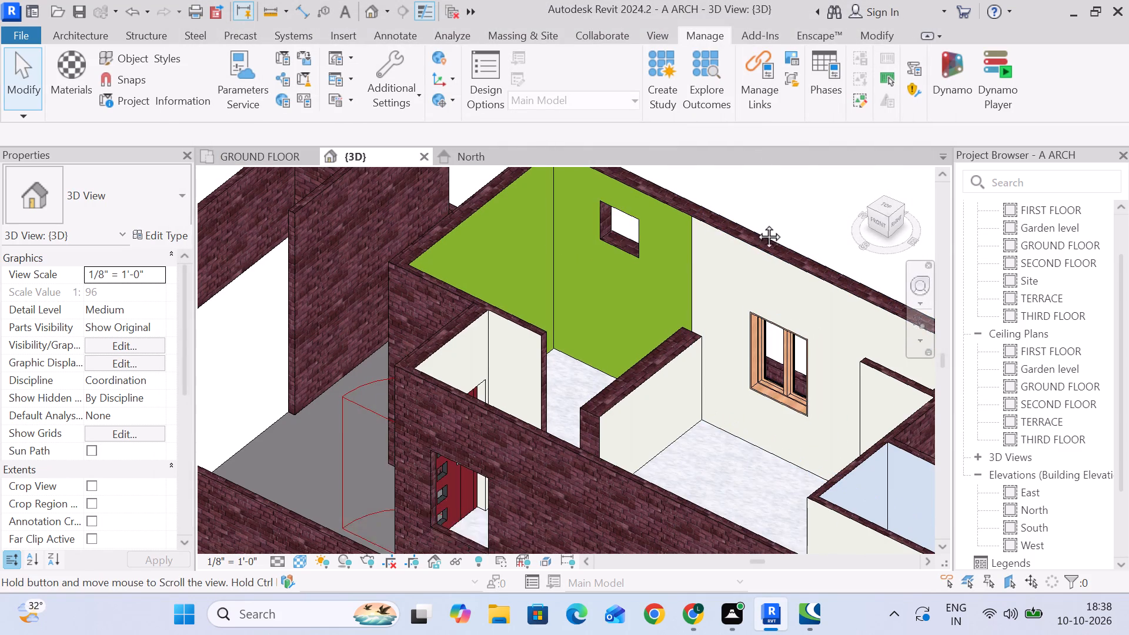
{"action": "middle_click_drag", "start_coordinate": [756, 223], "coordinate": [701, 255]}
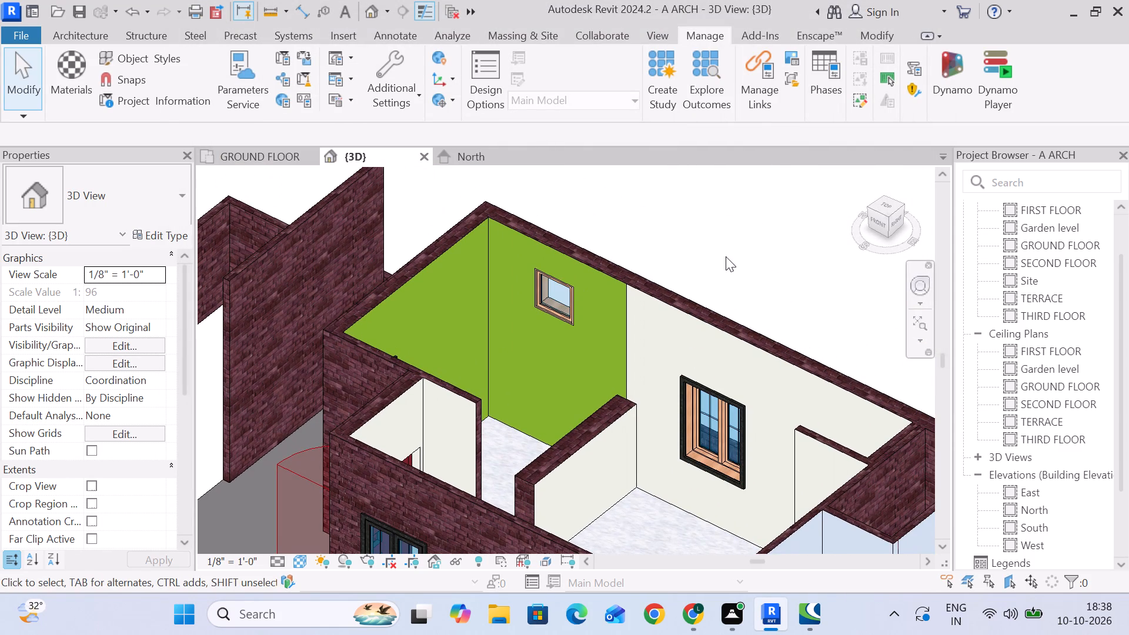
{"action": "scroll", "coordinate": [726, 256], "scroll_direction": "down", "scroll_amount": 2}
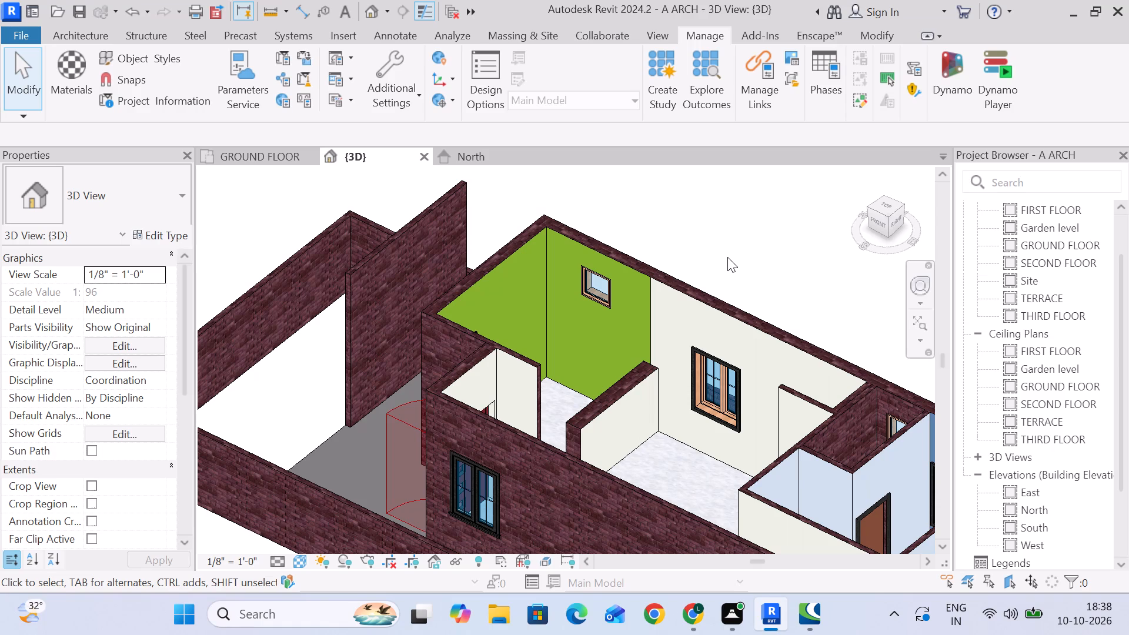
{"action": "scroll", "coordinate": [735, 249], "scroll_direction": "down", "scroll_amount": 1}
{"action": "middle_click_drag", "start_coordinate": [763, 258], "coordinate": [747, 242]}
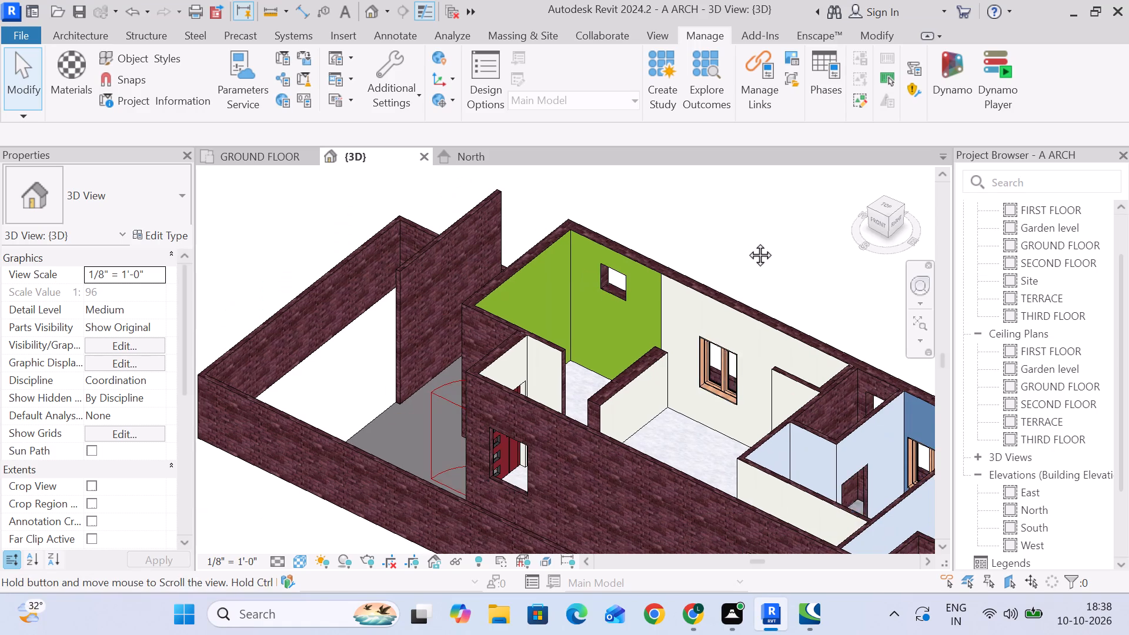
{"action": "middle_click_drag", "start_coordinate": [747, 242], "coordinate": [740, 234]}
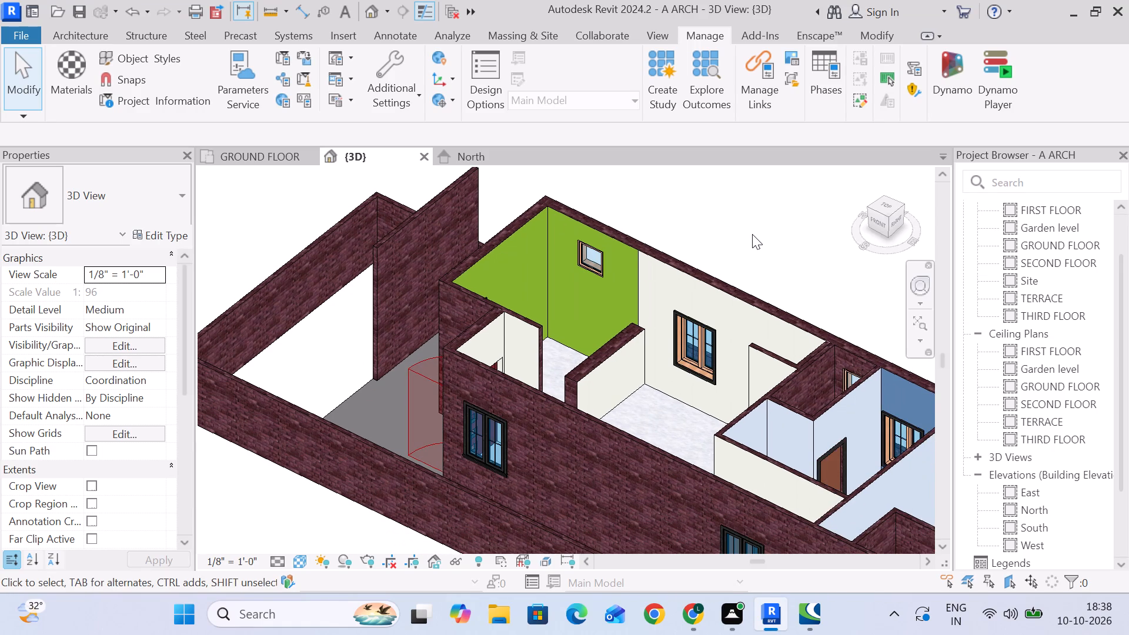
{"action": "middle_click_drag", "start_coordinate": [753, 234], "coordinate": [725, 217]}
{"action": "scroll", "coordinate": [770, 229], "scroll_direction": "down", "scroll_amount": 2}
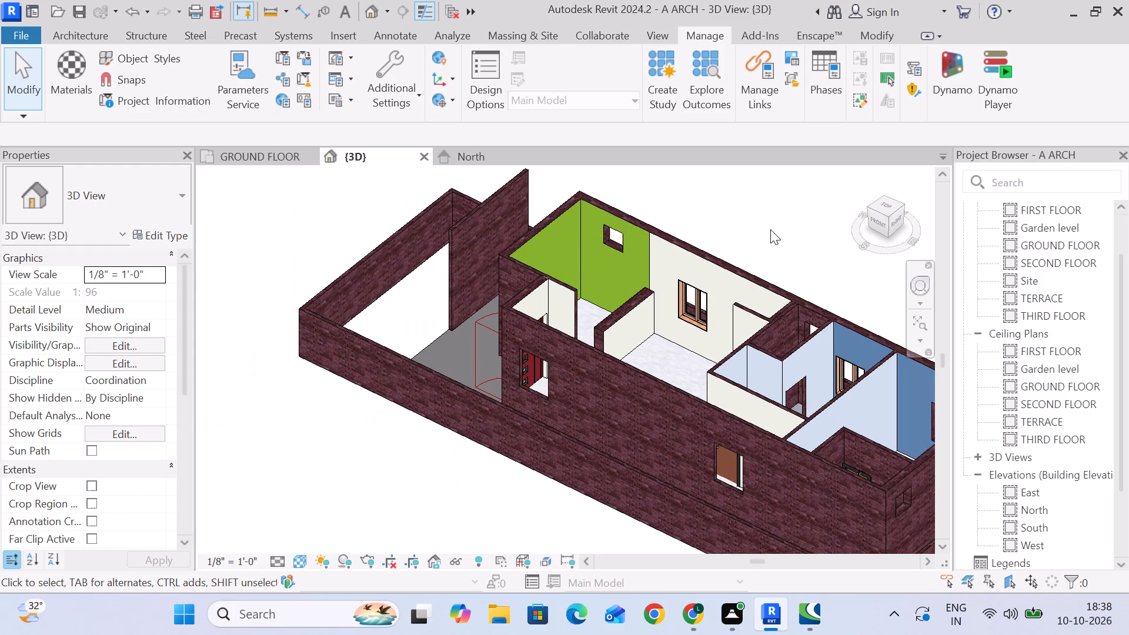
{"action": "middle_click_drag", "start_coordinate": [770, 230], "coordinate": [664, 238], "text": "shift"}
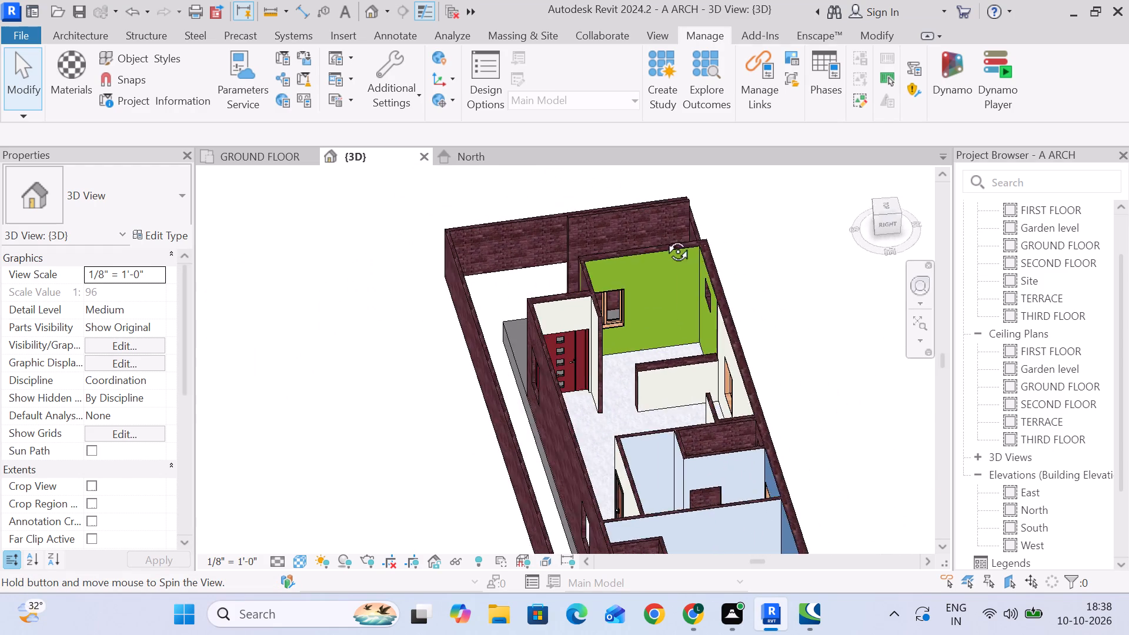
{"action": "middle_click_drag", "start_coordinate": [664, 238], "coordinate": [573, 250], "text": "shift"}
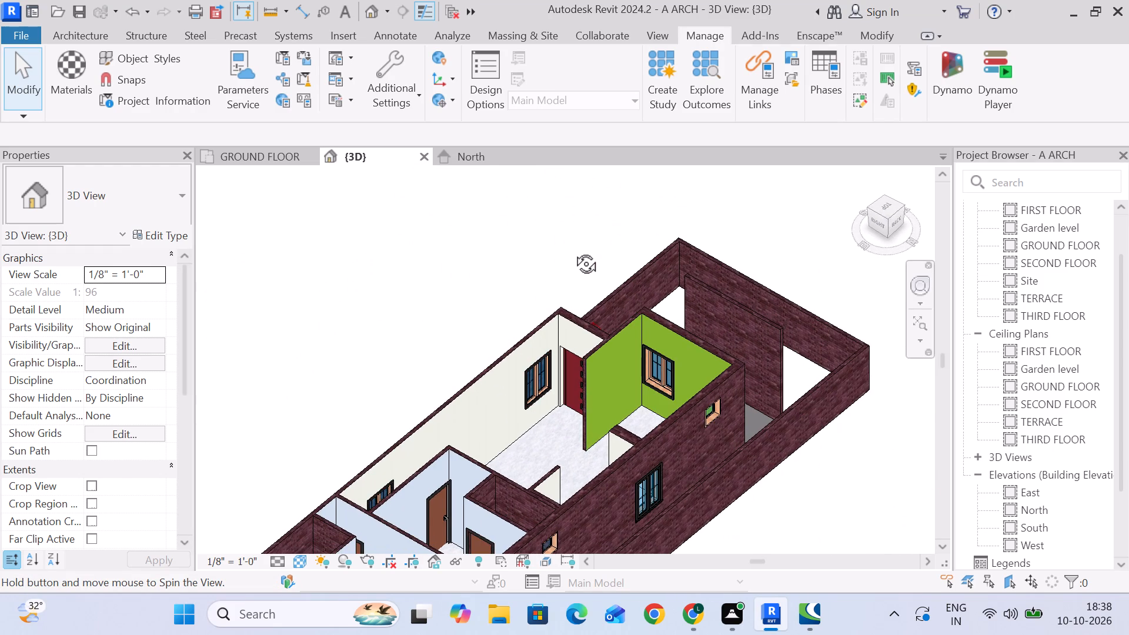
{"action": "middle_click_drag", "start_coordinate": [573, 250], "coordinate": [694, 252], "text": "shift"}
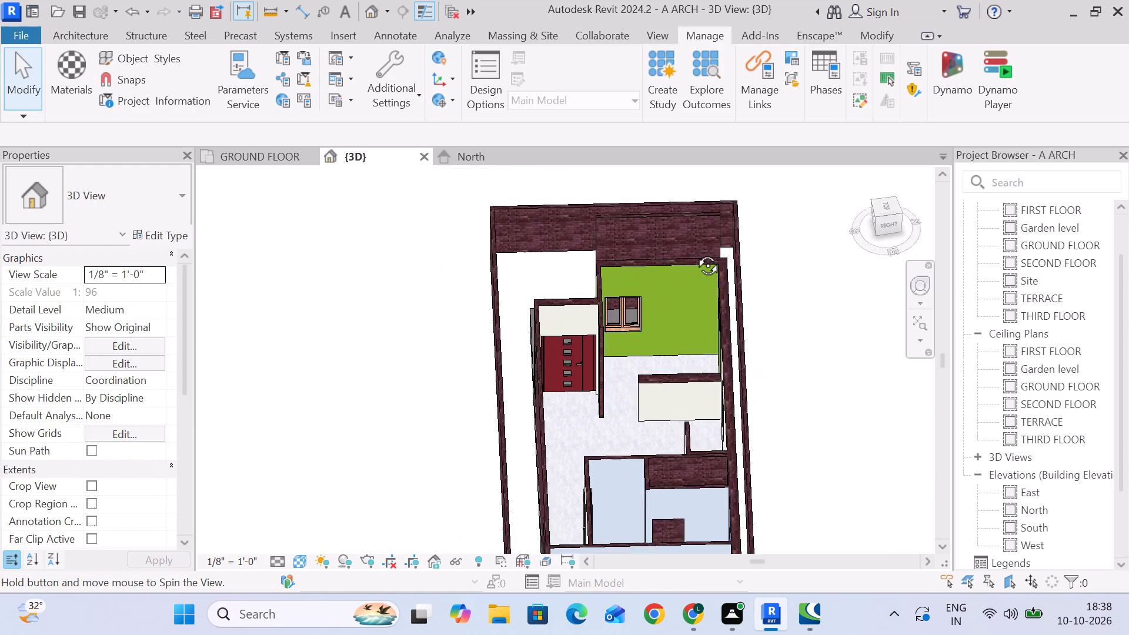
{"action": "middle_click_drag", "start_coordinate": [694, 252], "coordinate": [707, 252], "text": "shift"}
{"action": "scroll", "coordinate": [625, 326], "scroll_direction": "up", "scroll_amount": 6}
{"action": "scroll", "coordinate": [569, 351], "scroll_direction": "up", "scroll_amount": 5}
{"action": "middle_click_drag", "start_coordinate": [687, 400], "coordinate": [681, 380]}
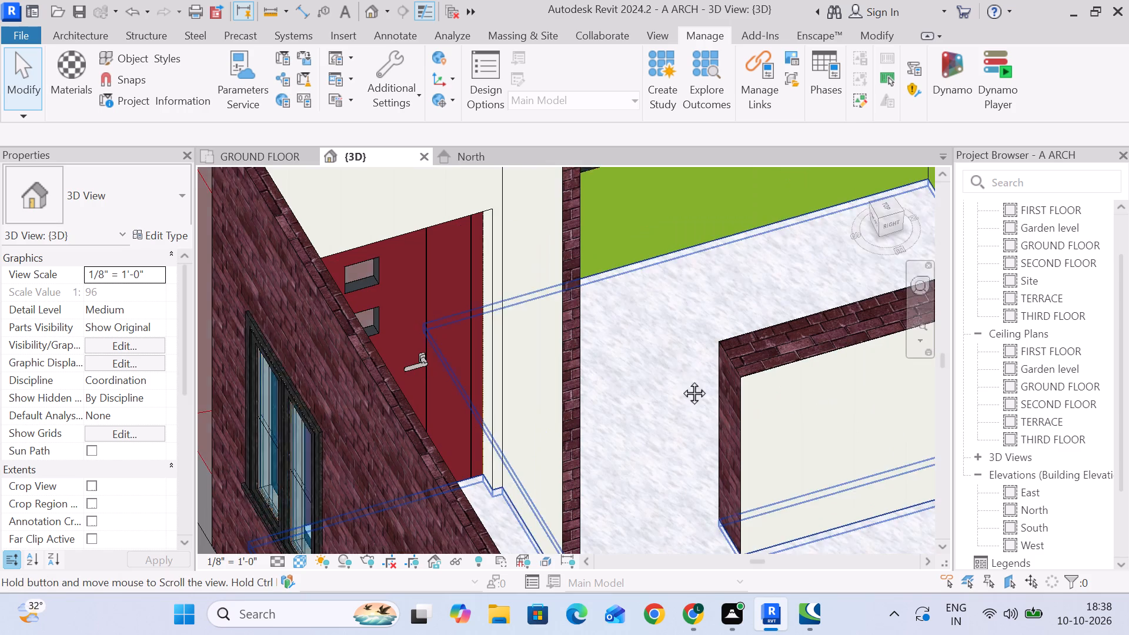
{"action": "middle_click_drag", "start_coordinate": [681, 380], "coordinate": [673, 346]}
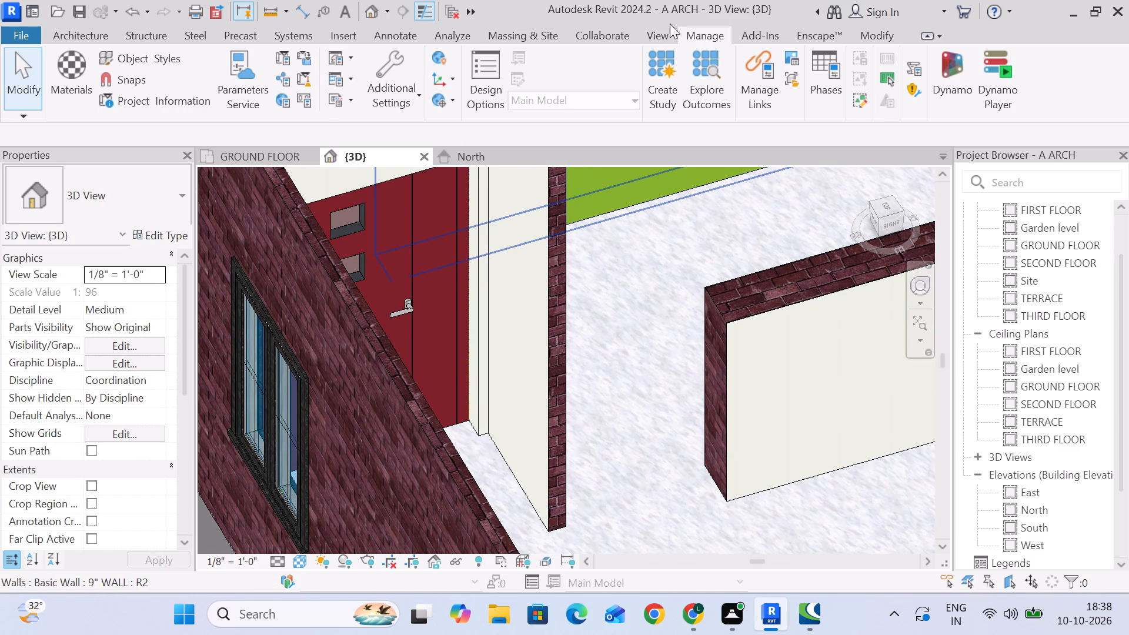
Paint the exposed brick end face of the 4" partition wall beside the entrance door with the lite white material.
{"action": "left_click", "coordinate": [880, 37]}
{"action": "left_click", "coordinate": [277, 75]}
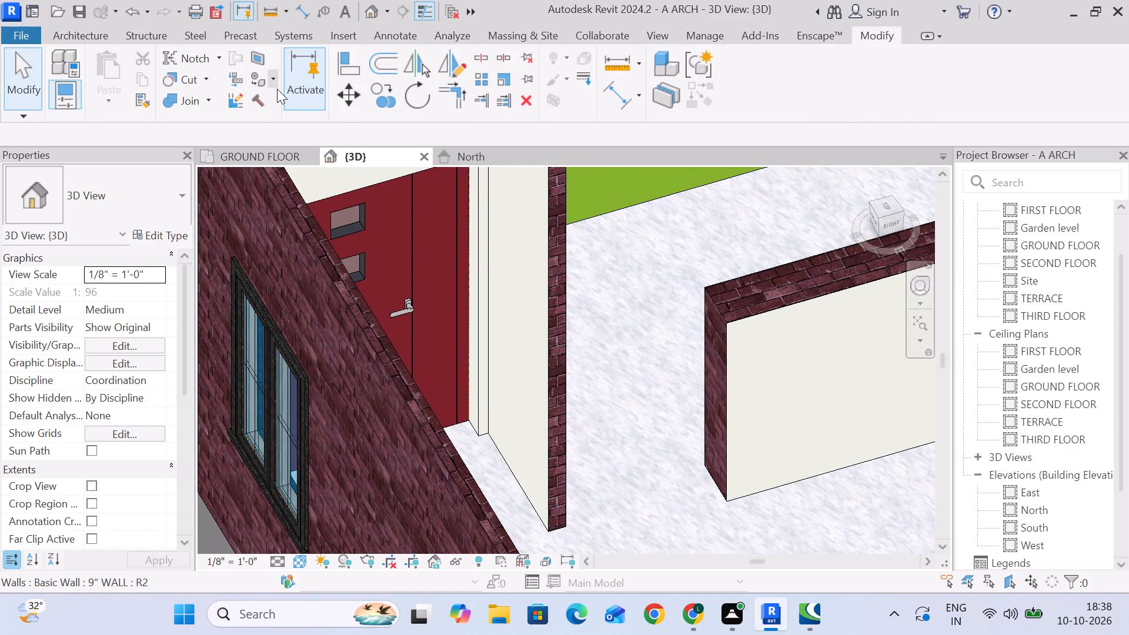
{"action": "left_click", "coordinate": [283, 121]}
{"action": "left_click_drag", "start_coordinate": [208, 83], "coordinate": [209, 88]}
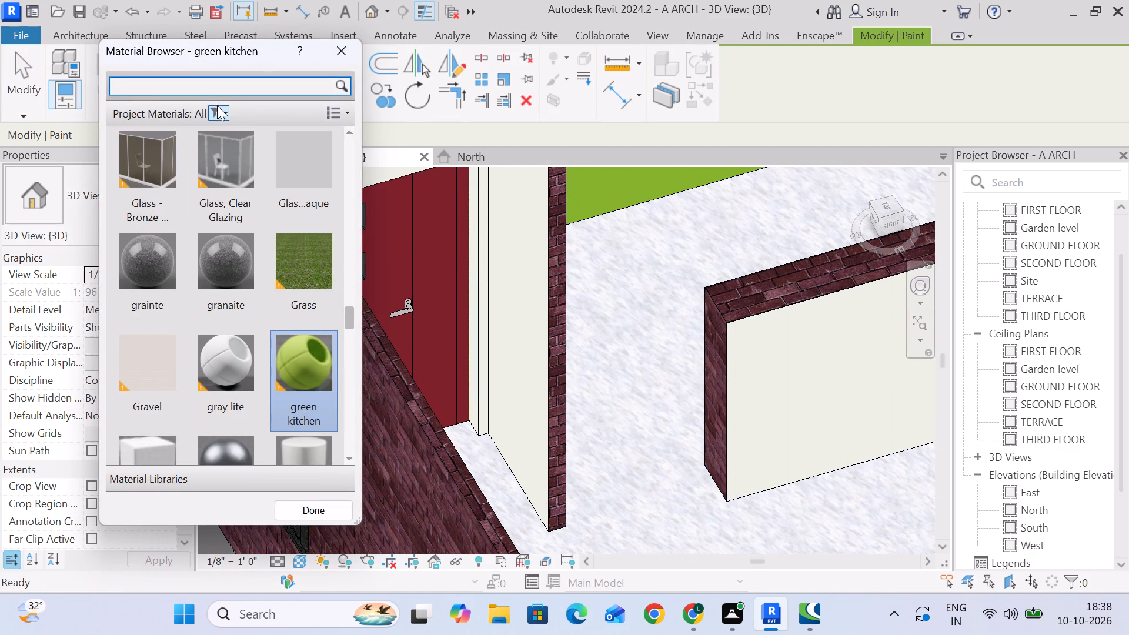
{"action": "key", "text": "w"}
{"action": "type", "text": "hik"}
{"action": "key", "text": "BackSpace"}
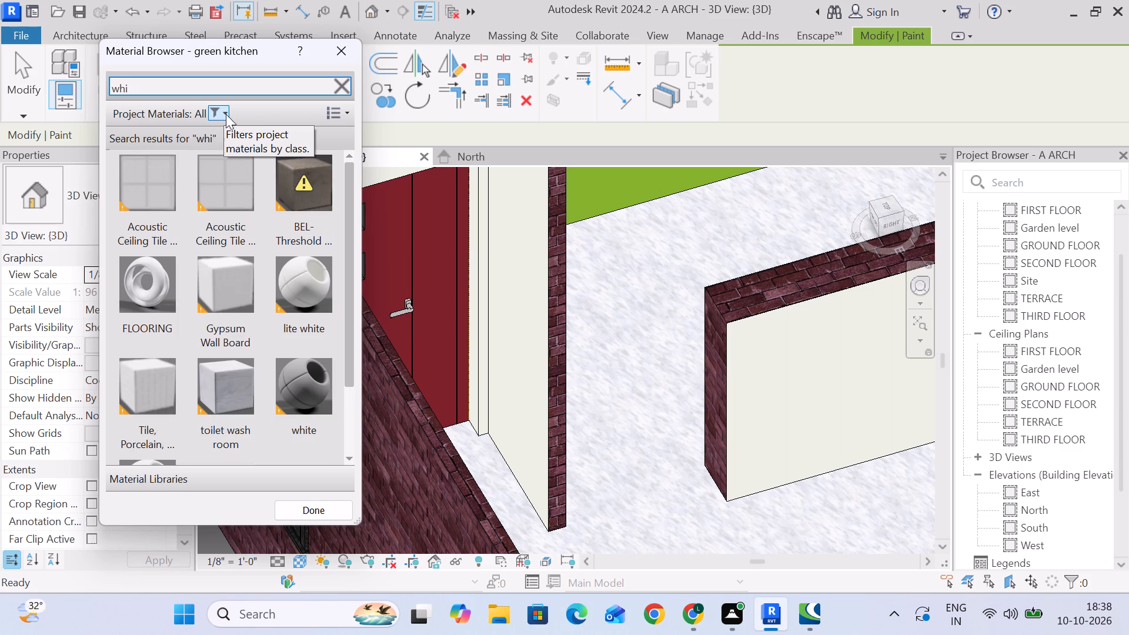
{"action": "left_click", "coordinate": [296, 275]}
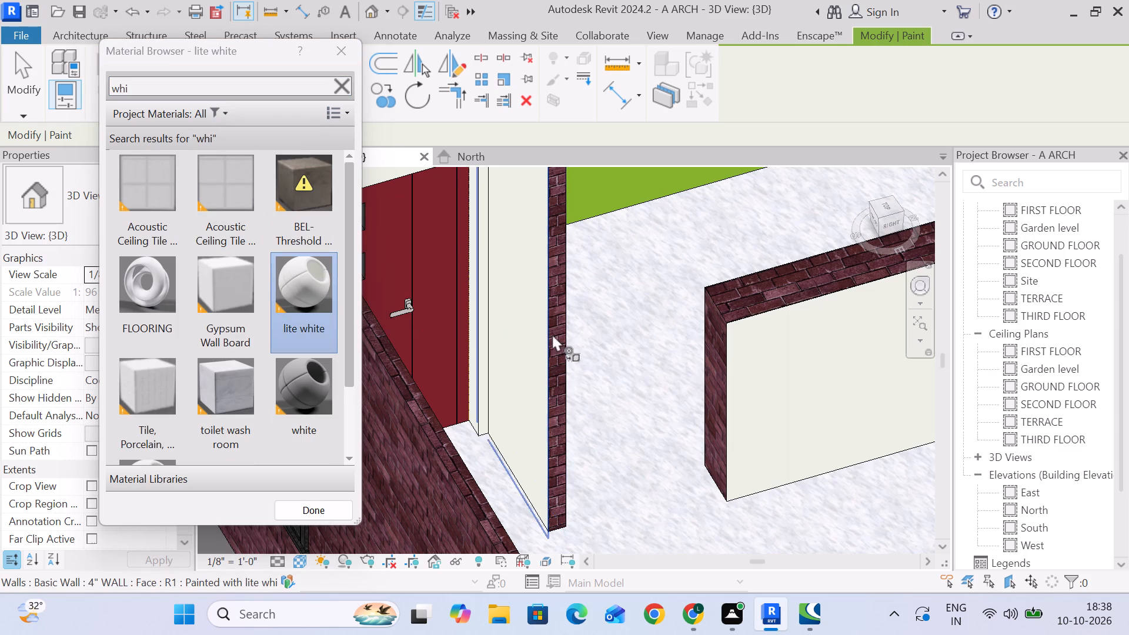
{"action": "scroll", "coordinate": [552, 332], "scroll_direction": "up", "scroll_amount": 7}
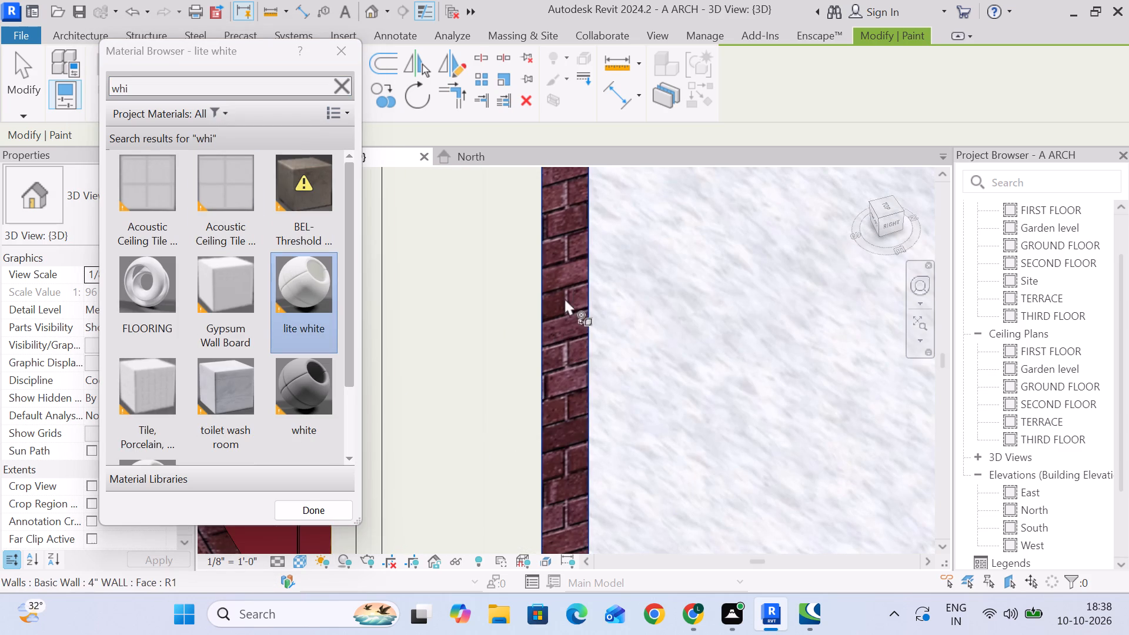
{"action": "left_click", "coordinate": [576, 295]}
Paint the brick end face of the low wall facing the kitchen with lite white and finish painting.
{"action": "scroll", "coordinate": [581, 310], "scroll_direction": "down", "scroll_amount": 12}
{"action": "scroll", "coordinate": [705, 332], "scroll_direction": "up", "scroll_amount": 2}
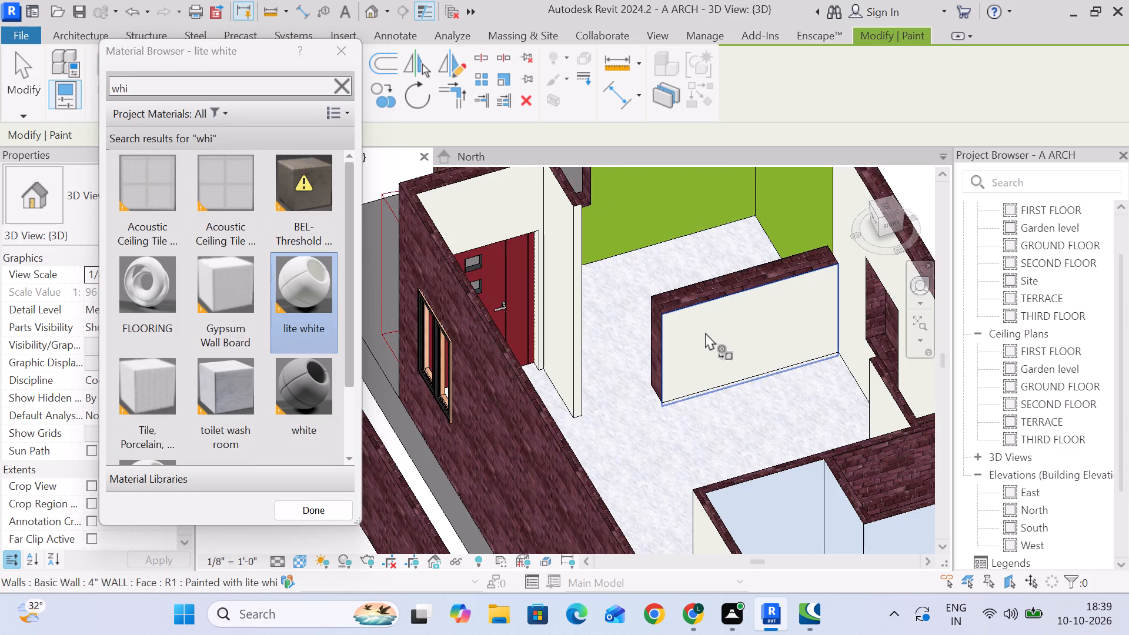
{"action": "scroll", "coordinate": [705, 332], "scroll_direction": "up", "scroll_amount": 2}
{"action": "scroll", "coordinate": [617, 338], "scroll_direction": "up", "scroll_amount": 7}
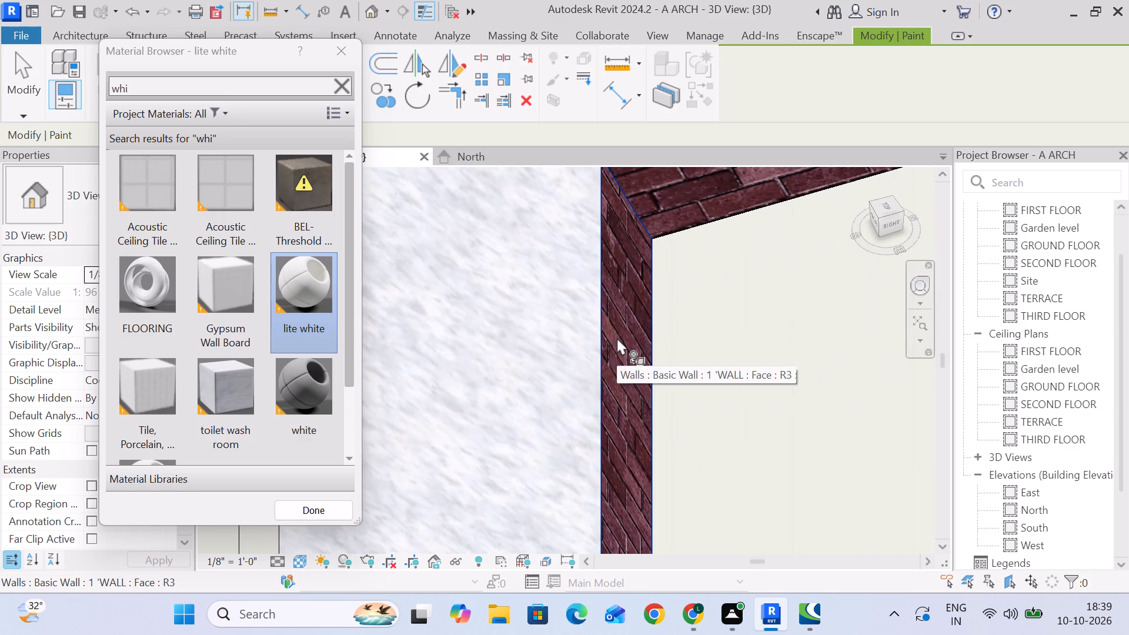
{"action": "left_click", "coordinate": [630, 337]}
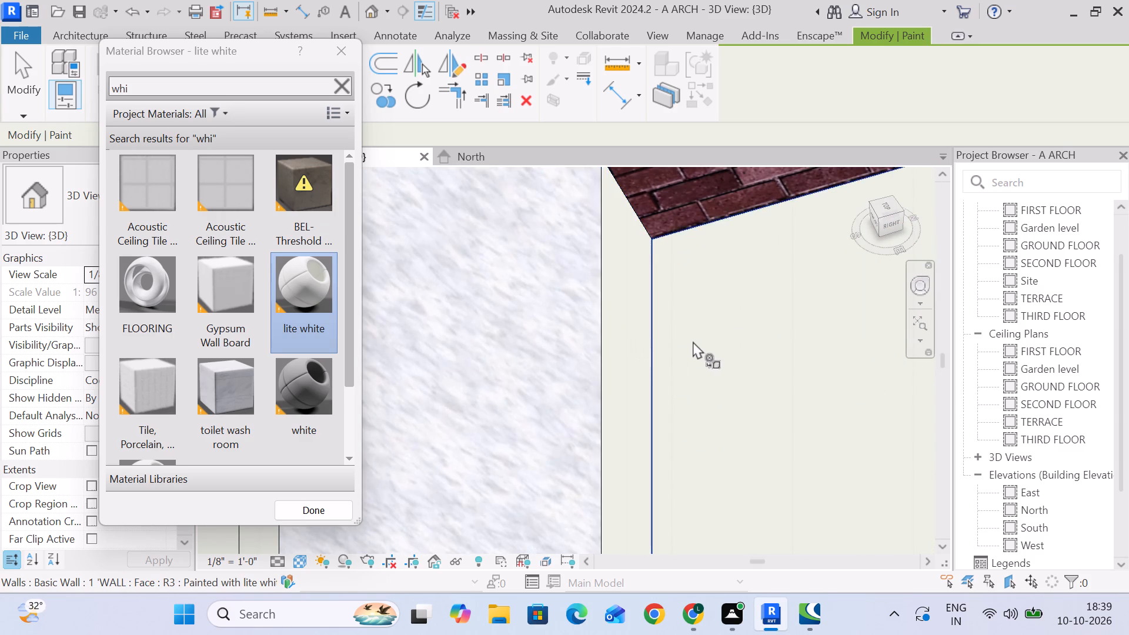
{"action": "scroll", "coordinate": [697, 343], "scroll_direction": "down", "scroll_amount": 9}
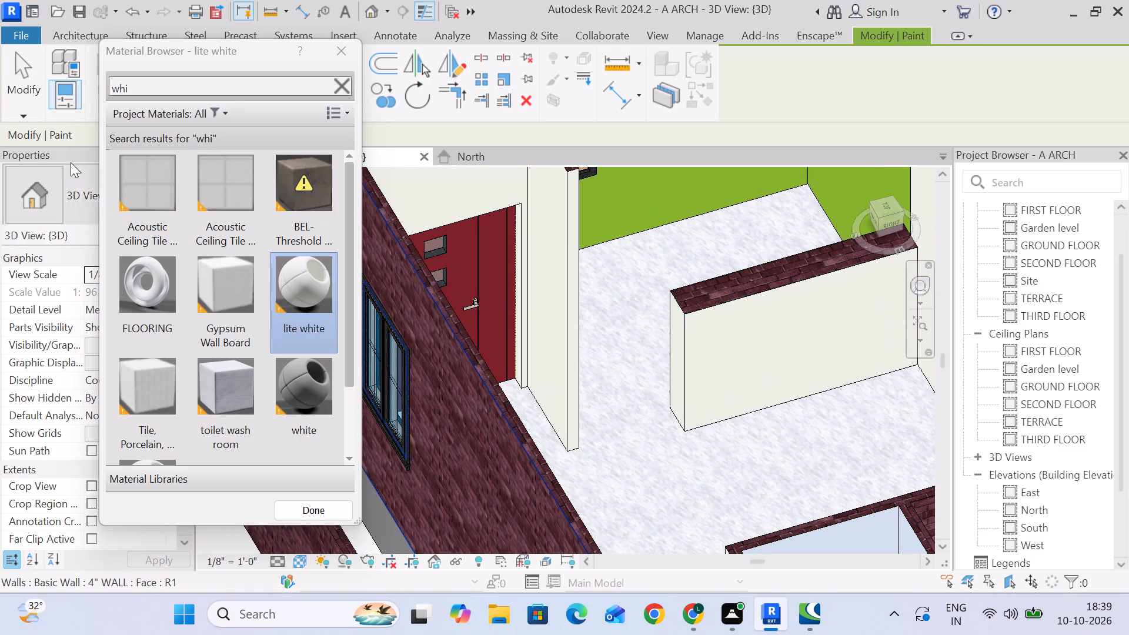
{"action": "left_click", "coordinate": [339, 51]}
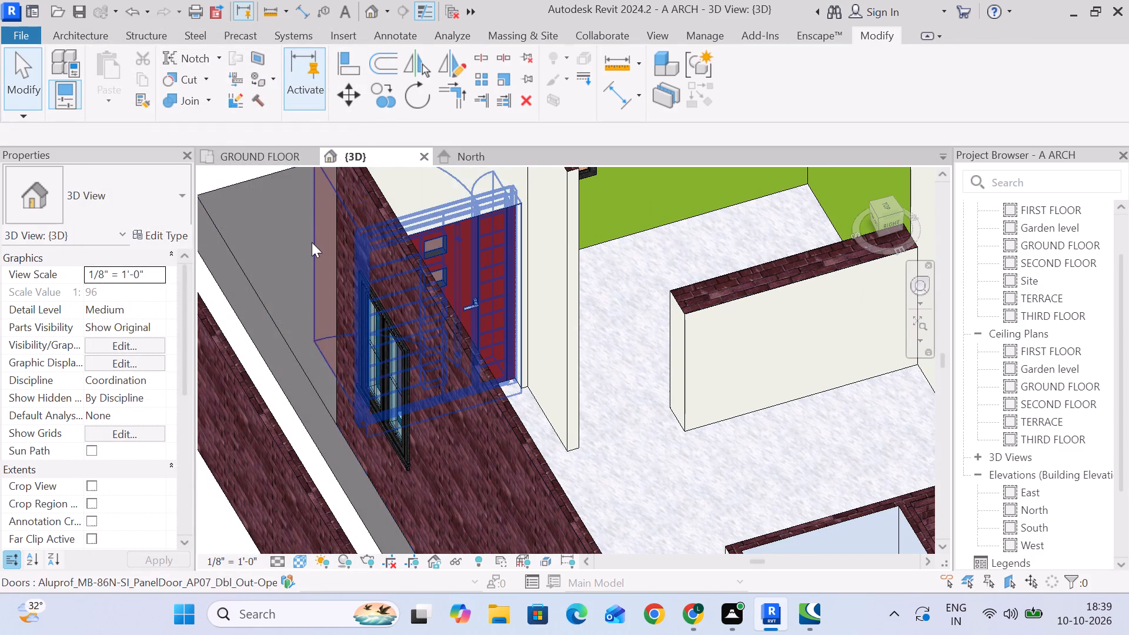
{"action": "left_click", "coordinate": [22, 71]}
Examine the painted ground-floor rooms, entrance side and outer walls from several angles in the 3D view.
{"action": "scroll", "coordinate": [561, 272], "scroll_direction": "down", "scroll_amount": 5}
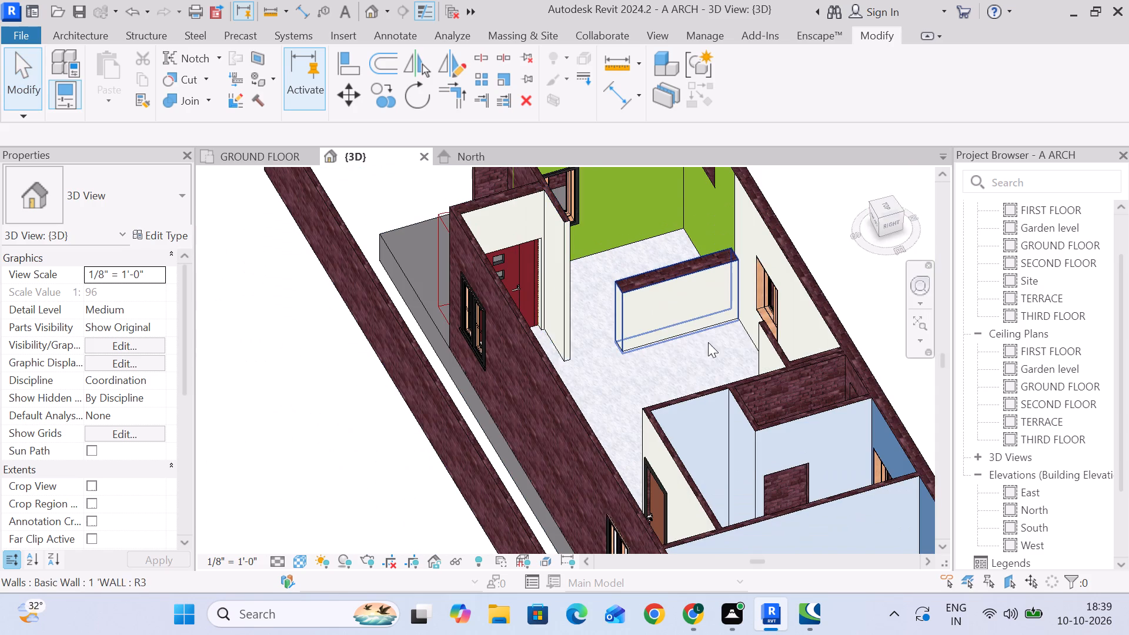
{"action": "middle_click_drag", "start_coordinate": [711, 333], "coordinate": [574, 340]}
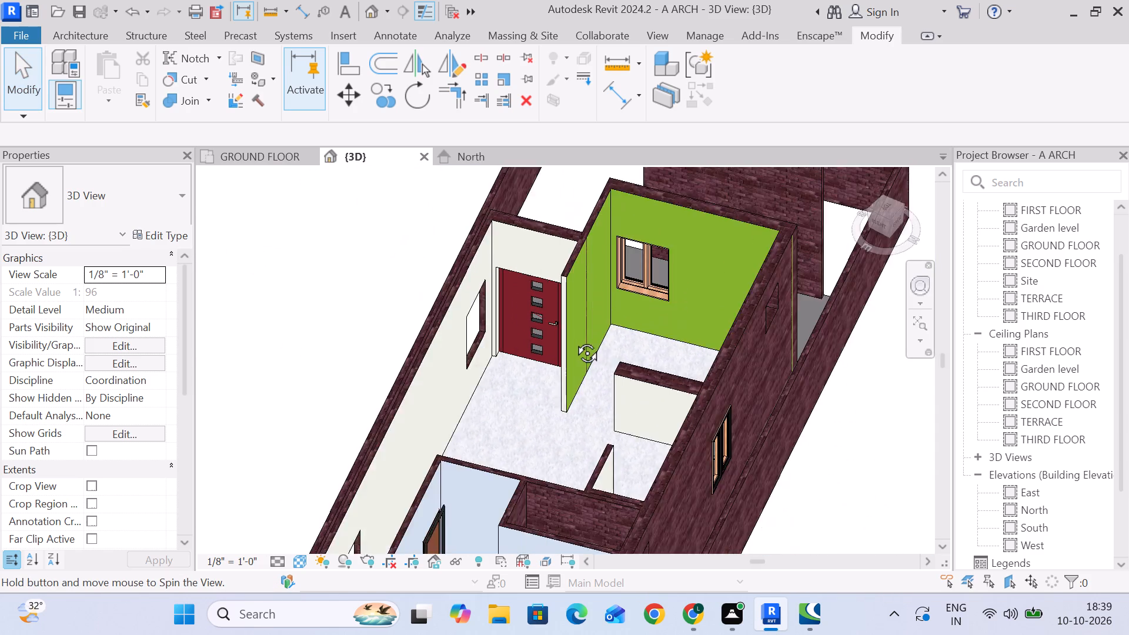
{"action": "middle_click_drag", "start_coordinate": [574, 340], "coordinate": [336, 339]}
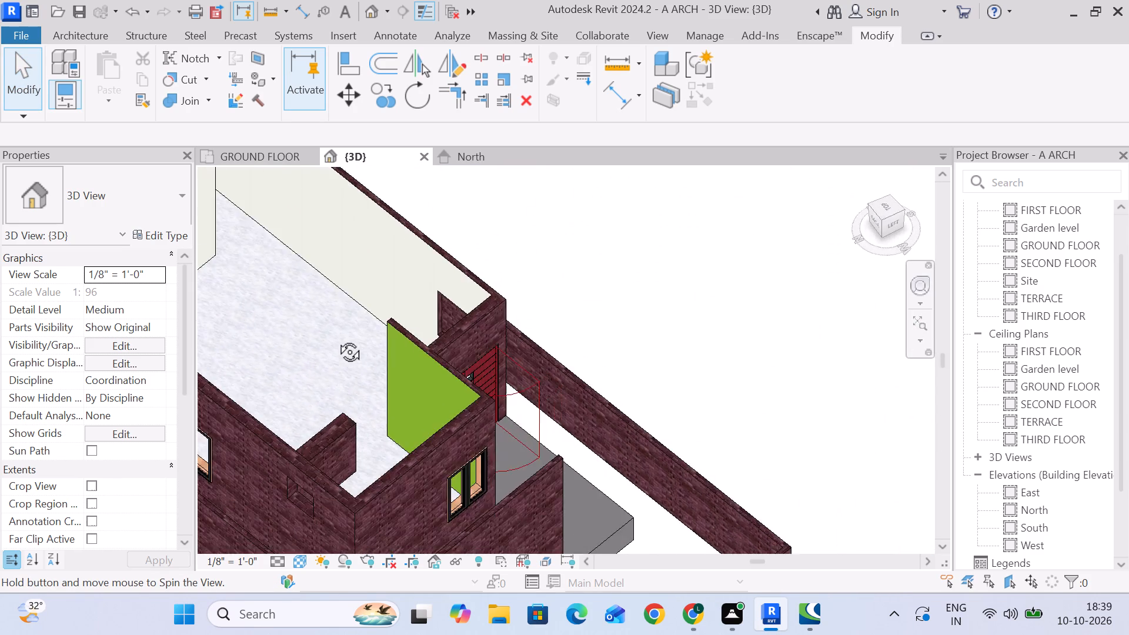
{"action": "middle_click_drag", "start_coordinate": [336, 339], "coordinate": [234, 277]}
{"action": "middle_click_drag", "start_coordinate": [603, 234], "coordinate": [551, 390]}
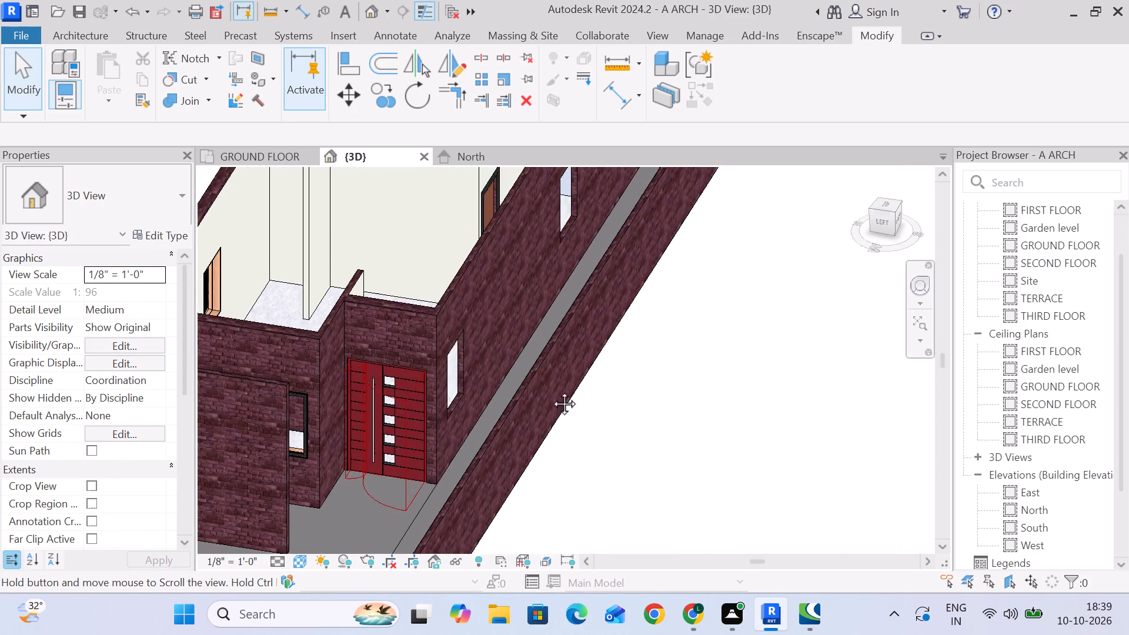
{"action": "middle_click_drag", "start_coordinate": [551, 390], "coordinate": [451, 546]}
{"action": "scroll", "coordinate": [535, 361], "scroll_direction": "down", "scroll_amount": 3}
{"action": "middle_click_drag", "start_coordinate": [693, 321], "coordinate": [669, 343], "text": "shift"}
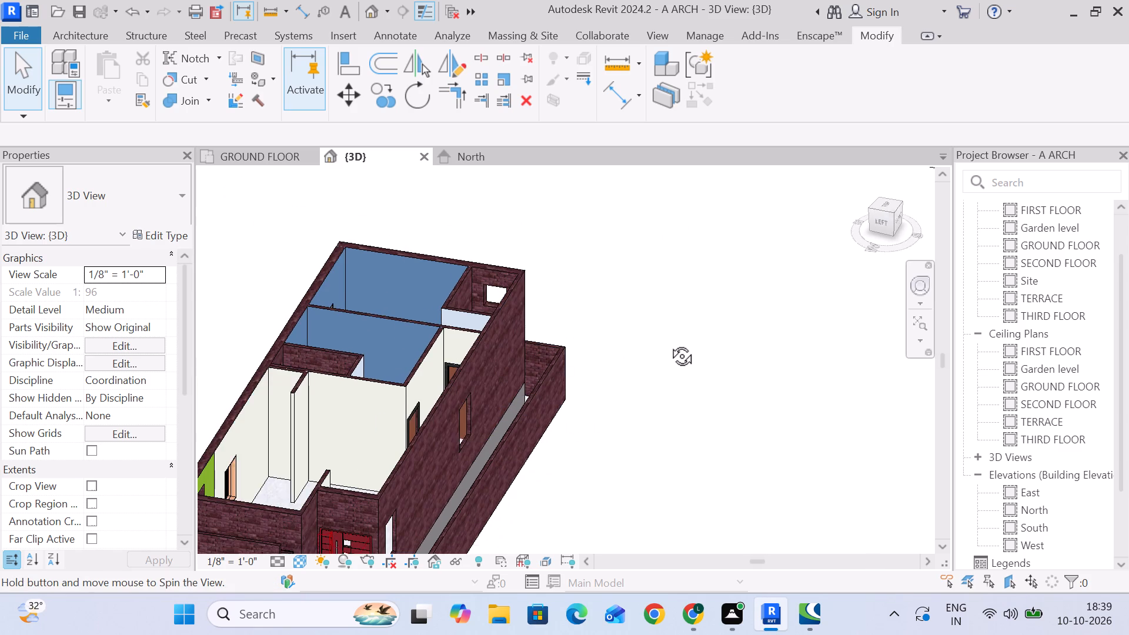
{"action": "middle_click_drag", "start_coordinate": [669, 343], "coordinate": [653, 372], "text": "shift"}
{"action": "middle_click_drag", "start_coordinate": [767, 346], "coordinate": [703, 295]}
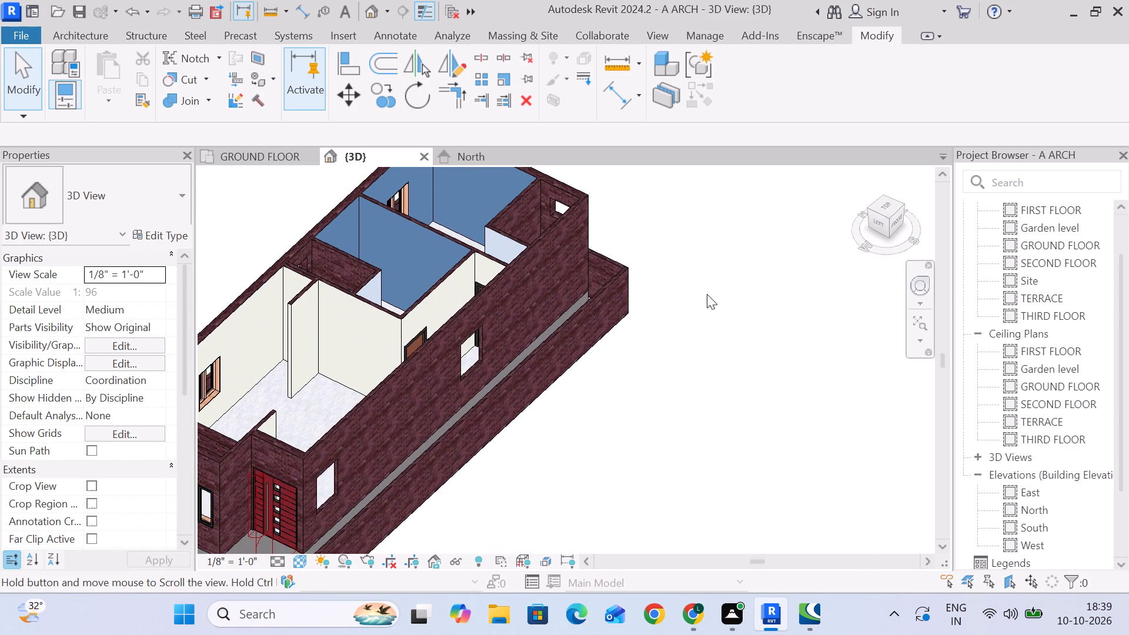
{"action": "scroll", "coordinate": [706, 296], "scroll_direction": "down", "scroll_amount": 5}
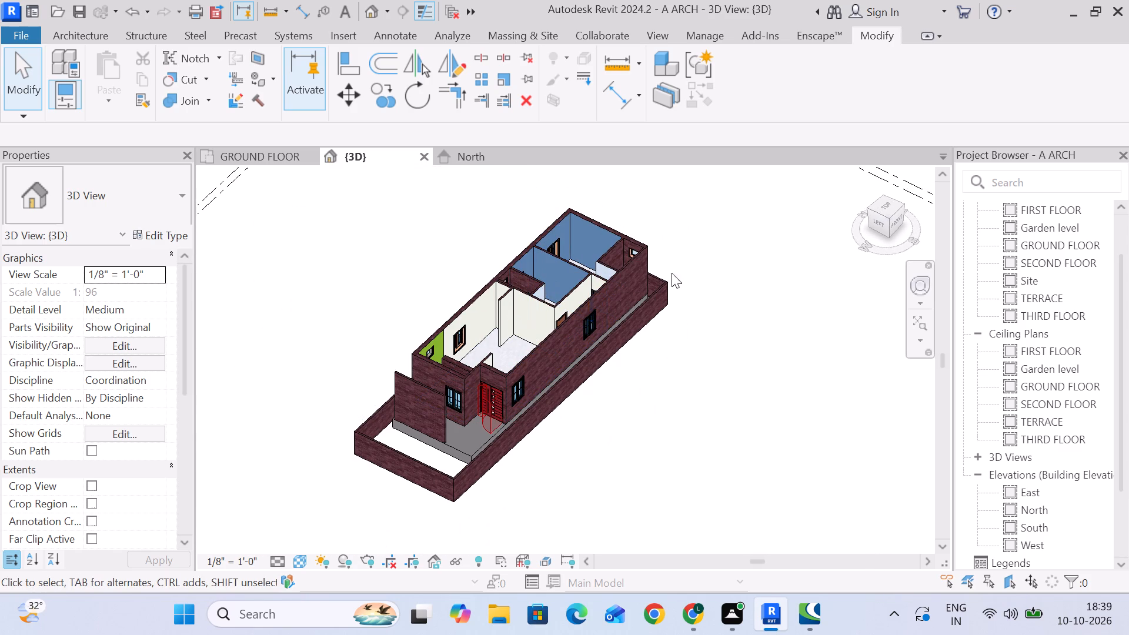
Save the project.
{"action": "key", "text": "ctrl+s"}
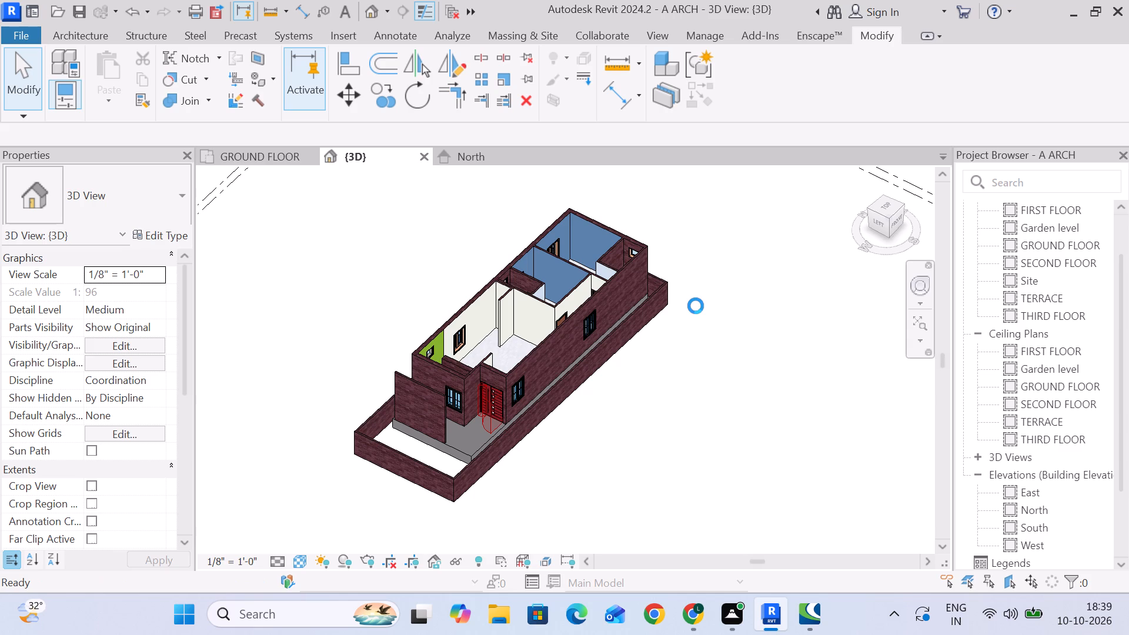
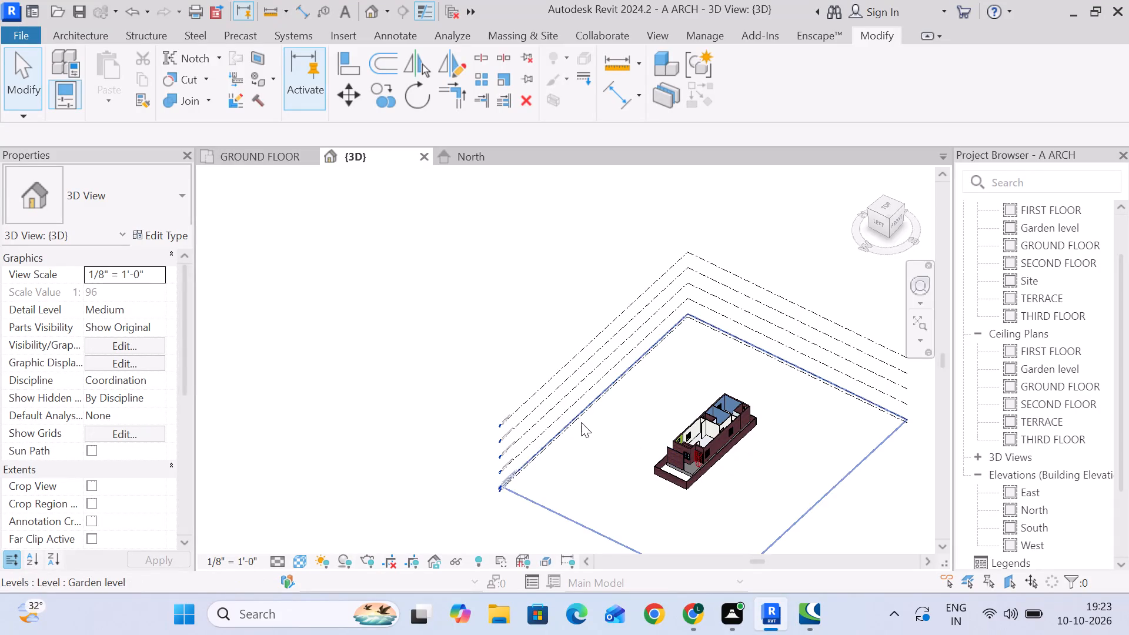
Inspect the house model in 3D from several sides, checking the rooms, windows and boundary wall.
{"action": "middle_click_drag", "start_coordinate": [773, 435], "coordinate": [641, 359]}
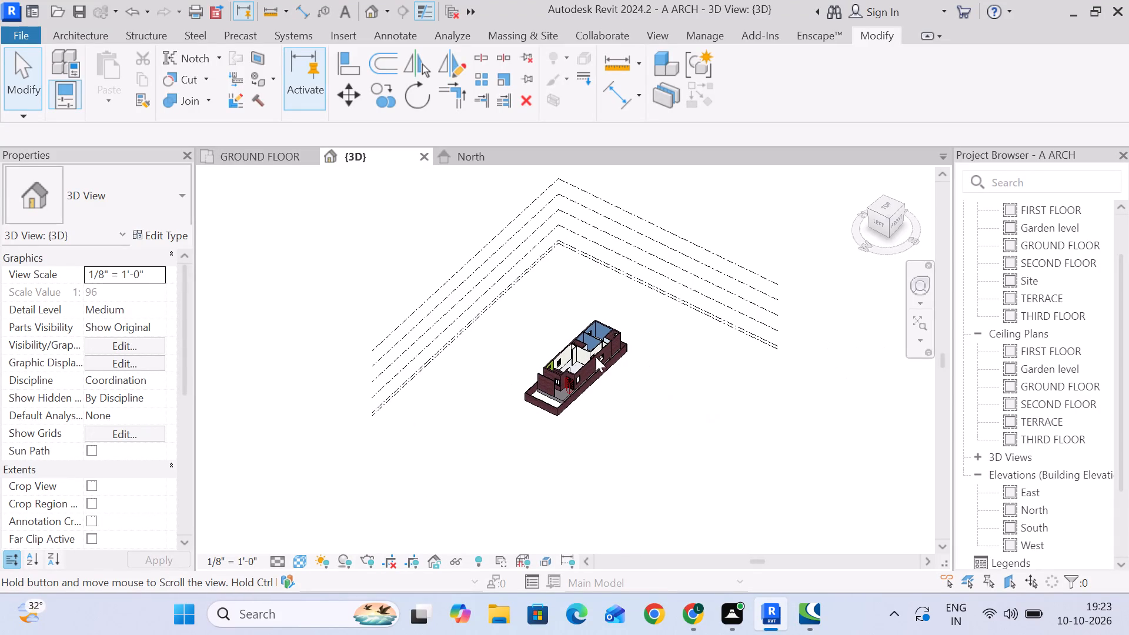
{"action": "scroll", "coordinate": [559, 347], "scroll_direction": "up", "scroll_amount": 9}
{"action": "scroll", "coordinate": [679, 350], "scroll_direction": "up", "scroll_amount": 1}
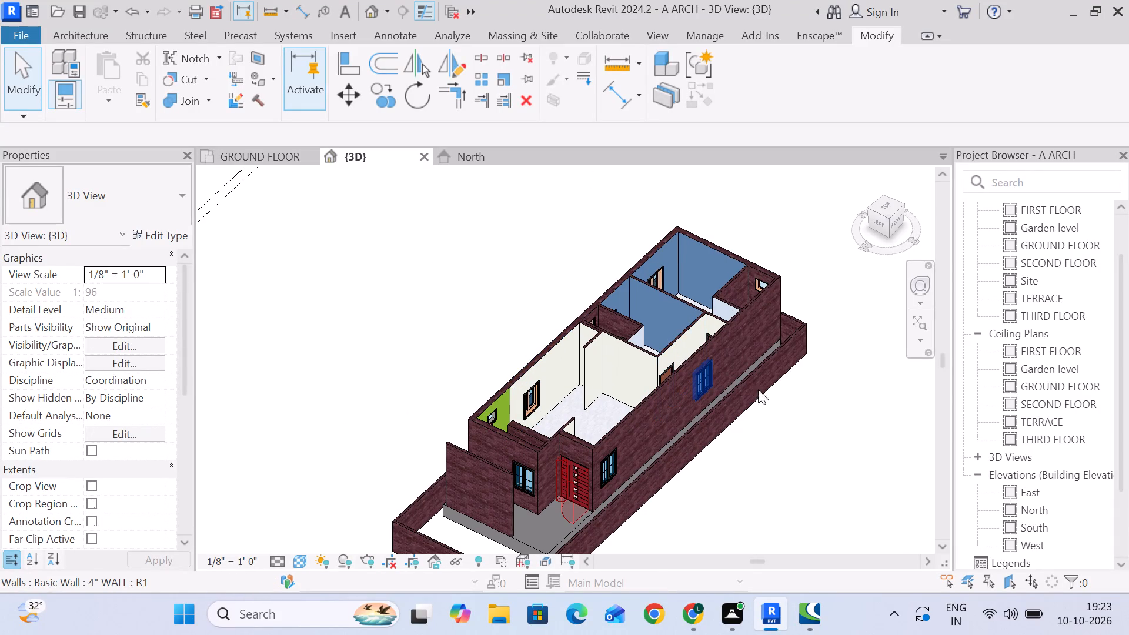
{"action": "middle_click_drag", "start_coordinate": [790, 407], "coordinate": [663, 345]}
{"action": "scroll", "coordinate": [759, 387], "scroll_direction": "up", "scroll_amount": 1}
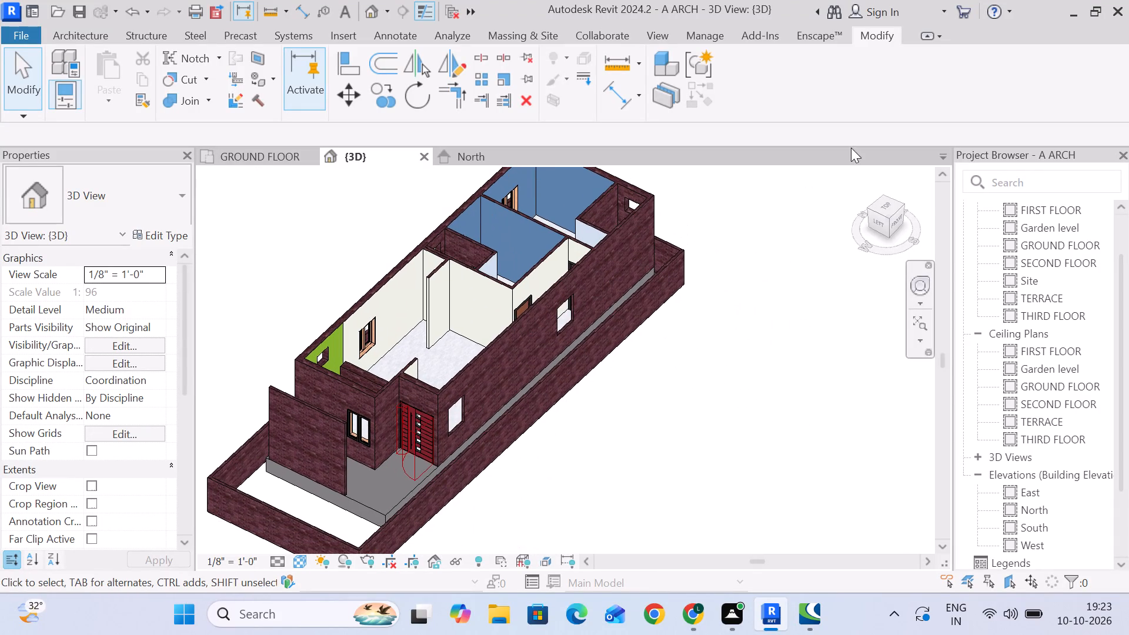
{"action": "left_click", "coordinate": [860, 175]}
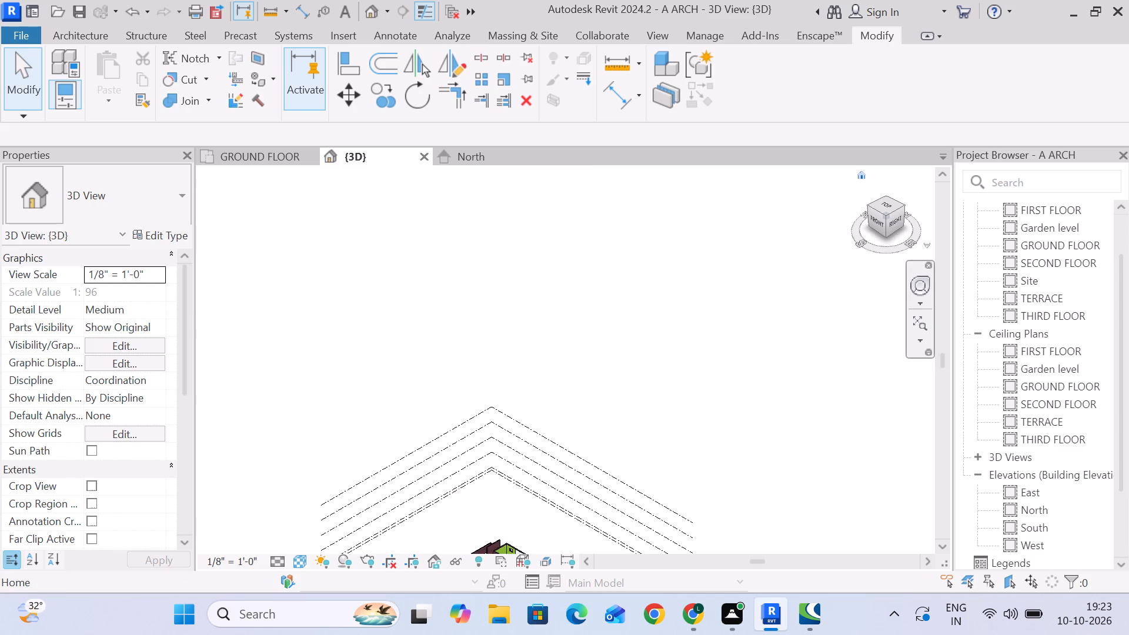
{"action": "scroll", "coordinate": [585, 407], "scroll_direction": "up", "scroll_amount": 3}
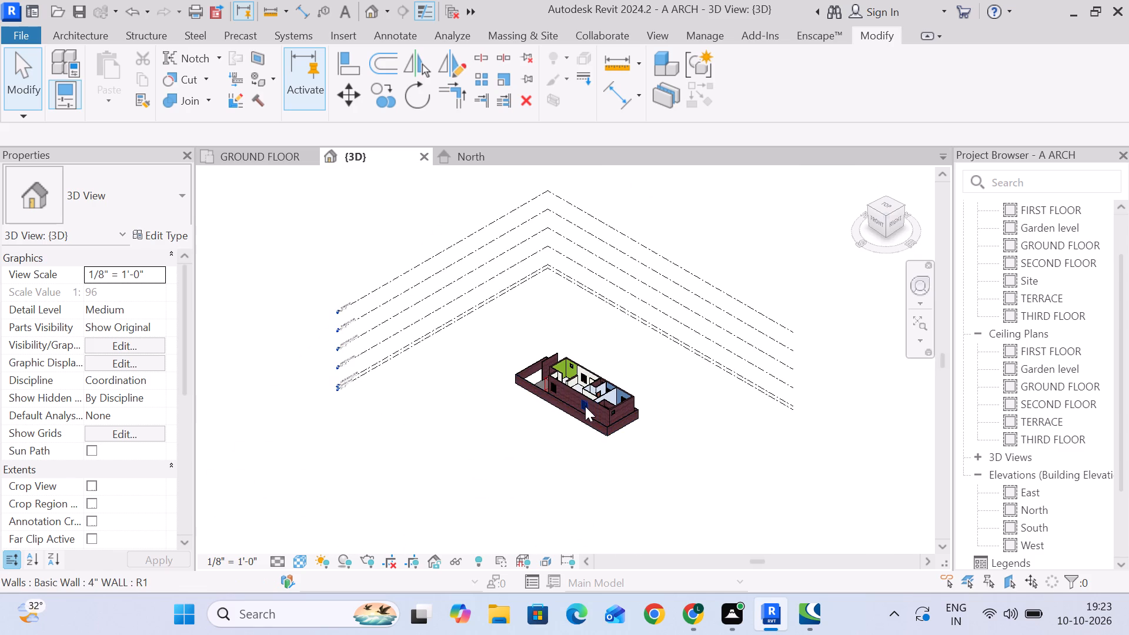
{"action": "scroll", "coordinate": [585, 406], "scroll_direction": "up", "scroll_amount": 3}
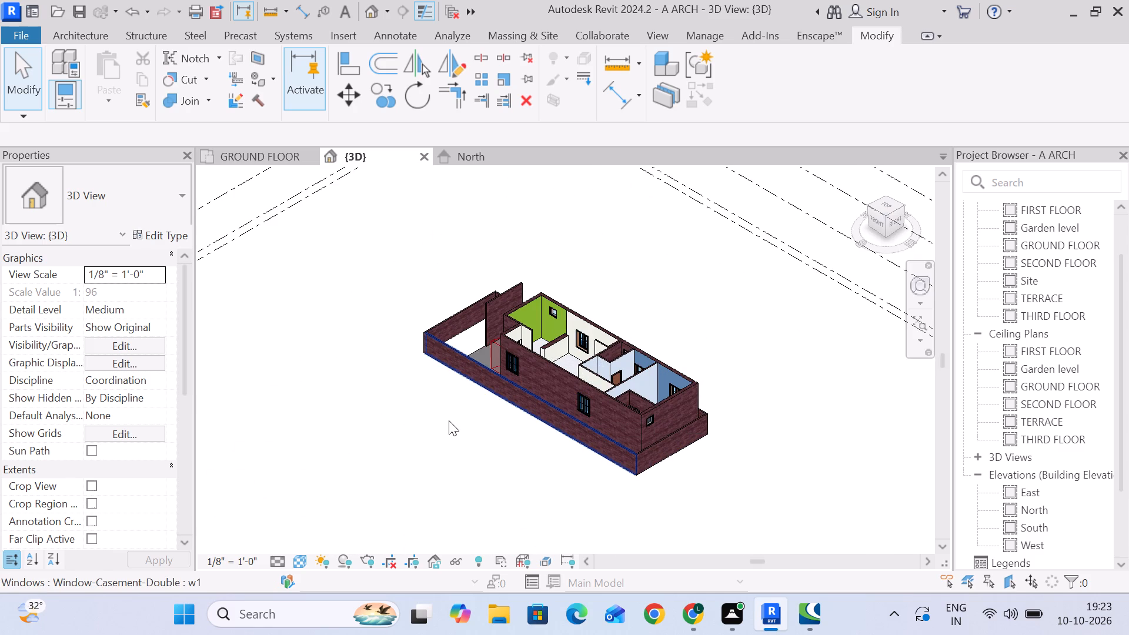
{"action": "scroll", "coordinate": [447, 420], "scroll_direction": "down", "scroll_amount": 2}
{"action": "middle_click_drag", "start_coordinate": [447, 420], "coordinate": [642, 382], "text": "shift"}
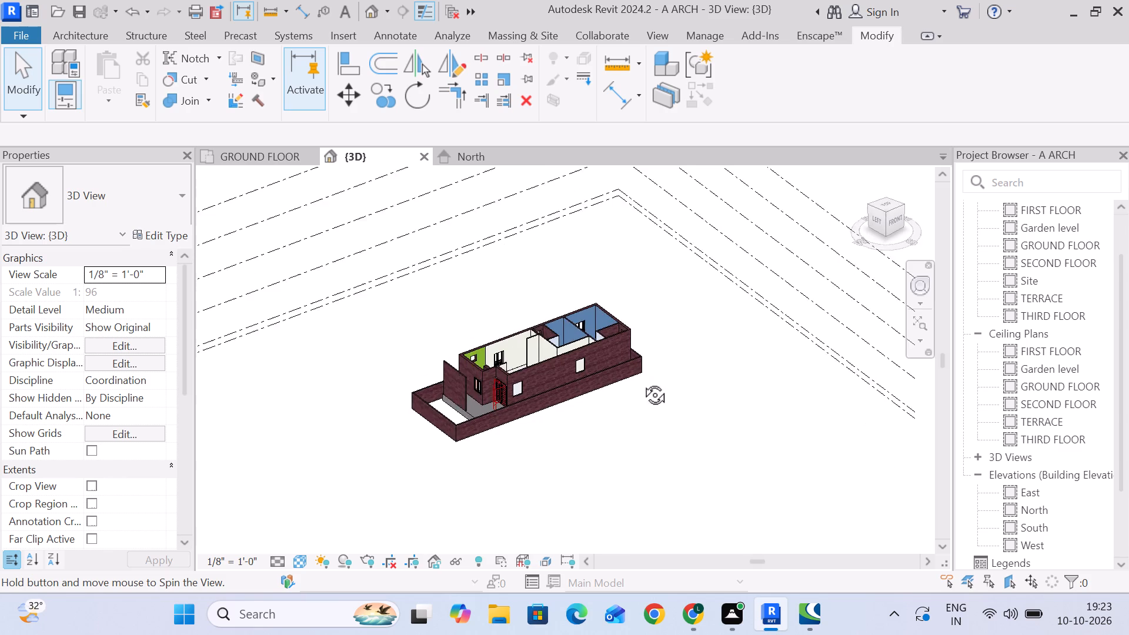
{"action": "middle_click_drag", "start_coordinate": [642, 382], "coordinate": [657, 333], "text": "shift"}
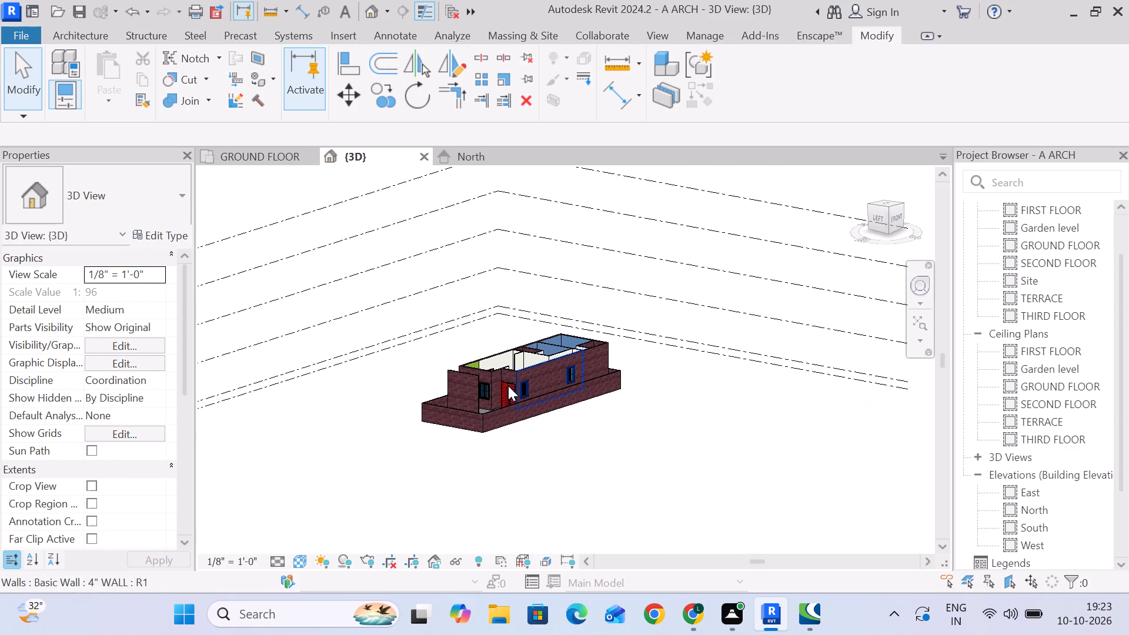
{"action": "scroll", "coordinate": [508, 386], "scroll_direction": "up", "scroll_amount": 5}
{"action": "middle_click_drag", "start_coordinate": [767, 391], "coordinate": [763, 394]}
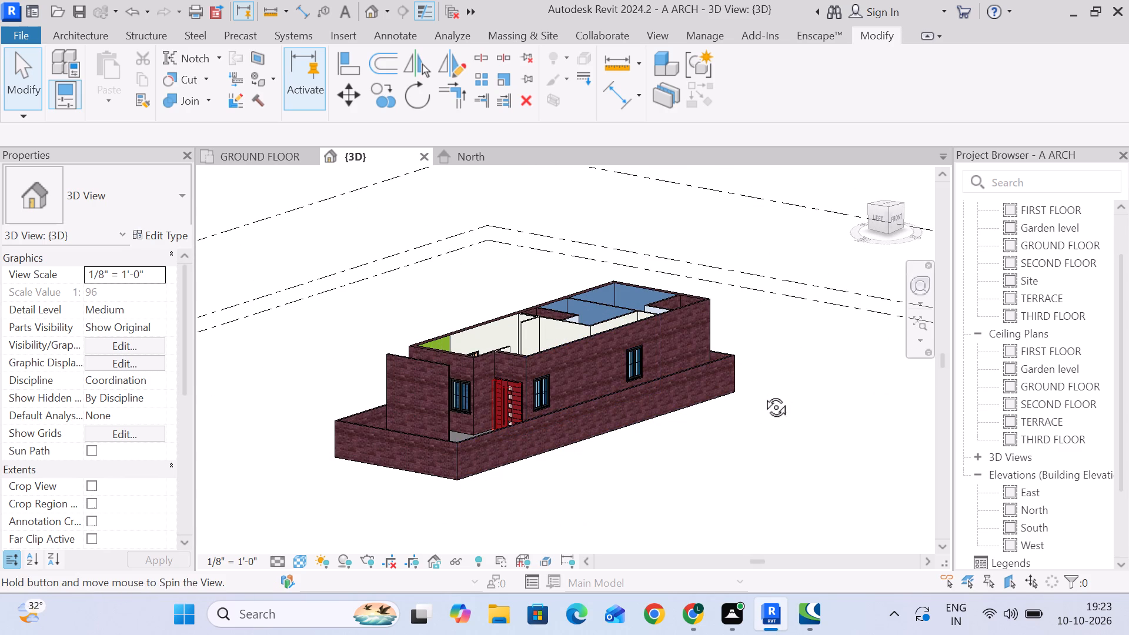
{"action": "middle_click_drag", "start_coordinate": [763, 394], "coordinate": [678, 531]}
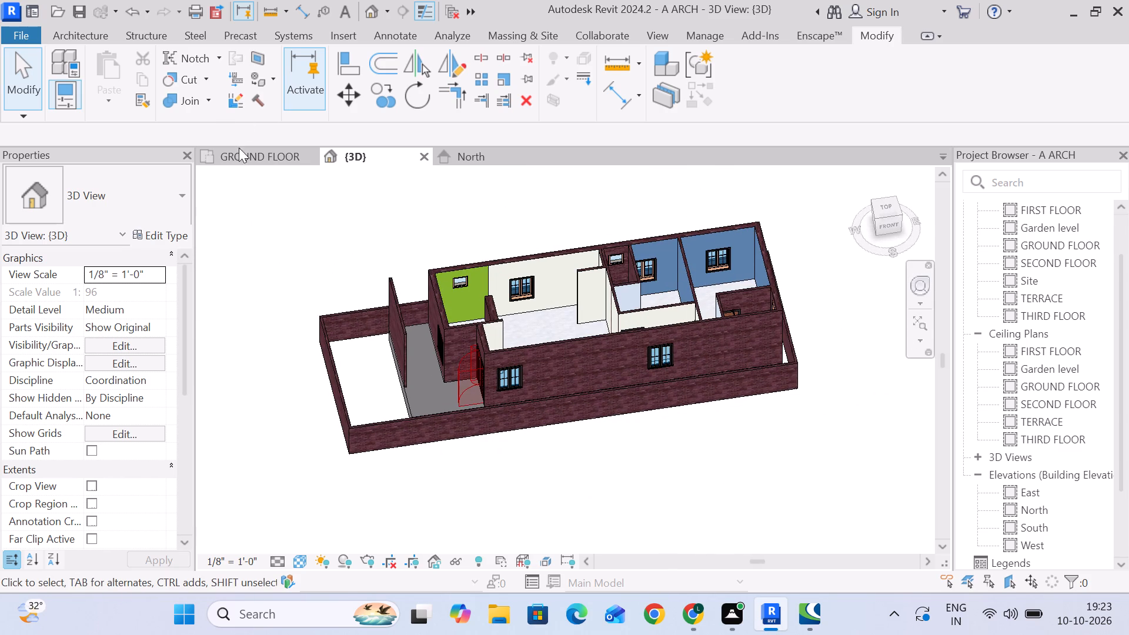
In the GROUND FLOOR plan, draw a building section crosswise through the front room, starting outside the boundary wall and ending near the entrance door.
{"action": "left_click", "coordinate": [242, 155]}
{"action": "scroll", "coordinate": [256, 193], "scroll_direction": "down", "scroll_amount": 7}
{"action": "scroll", "coordinate": [310, 231], "scroll_direction": "down", "scroll_amount": 7}
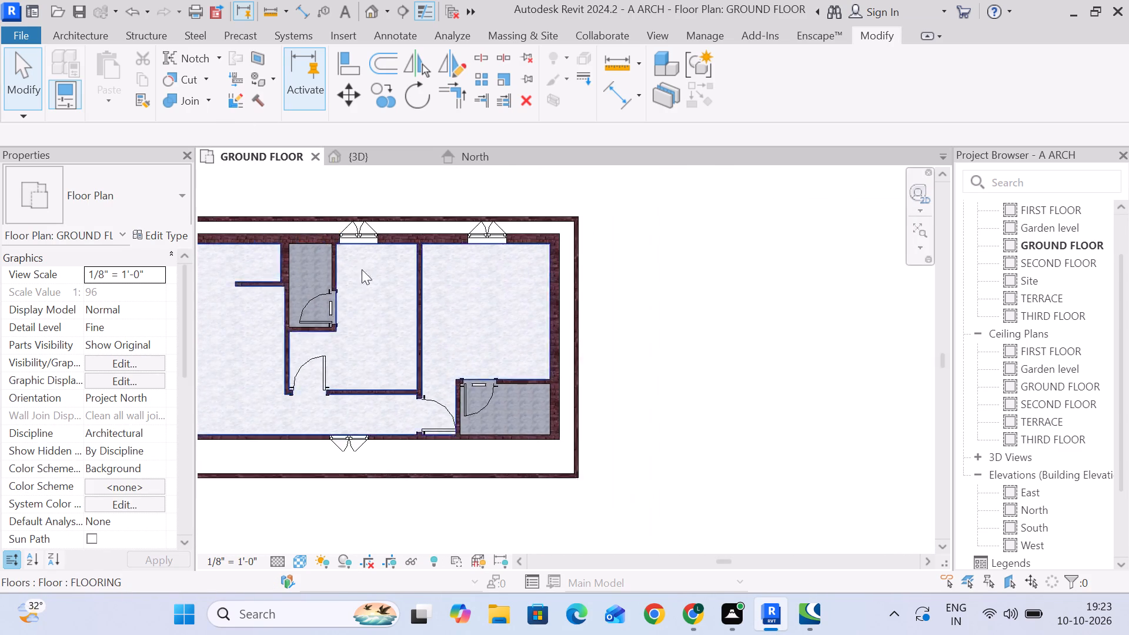
{"action": "scroll", "coordinate": [362, 269], "scroll_direction": "down", "scroll_amount": 1}
{"action": "middle_click_drag", "start_coordinate": [485, 240], "coordinate": [583, 209]}
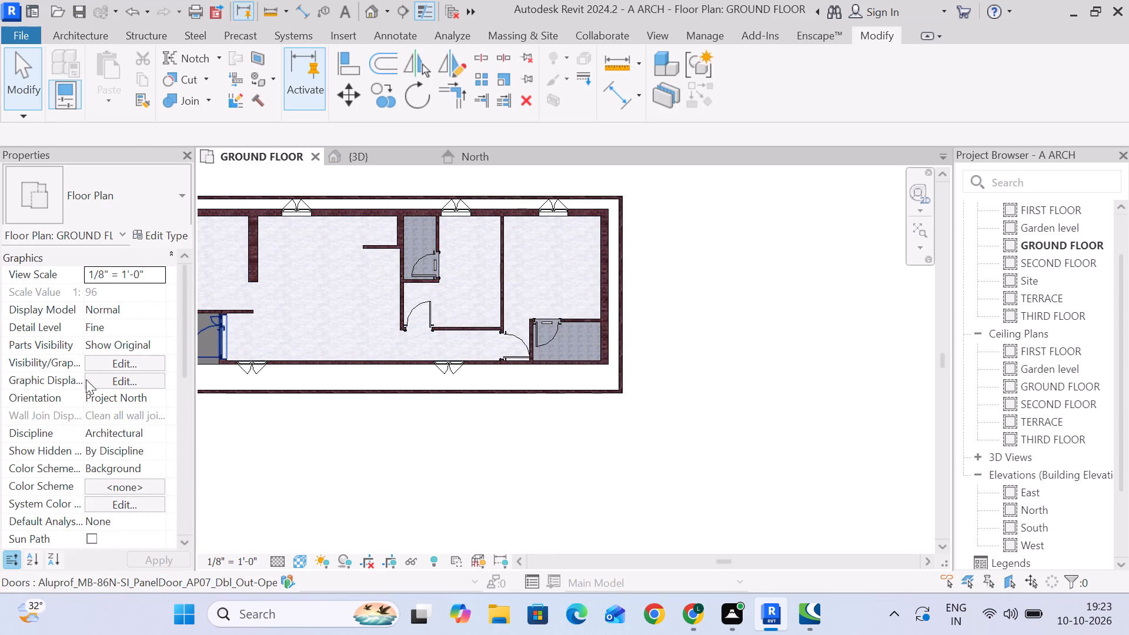
{"action": "middle_click_drag", "start_coordinate": [340, 439], "coordinate": [434, 417]}
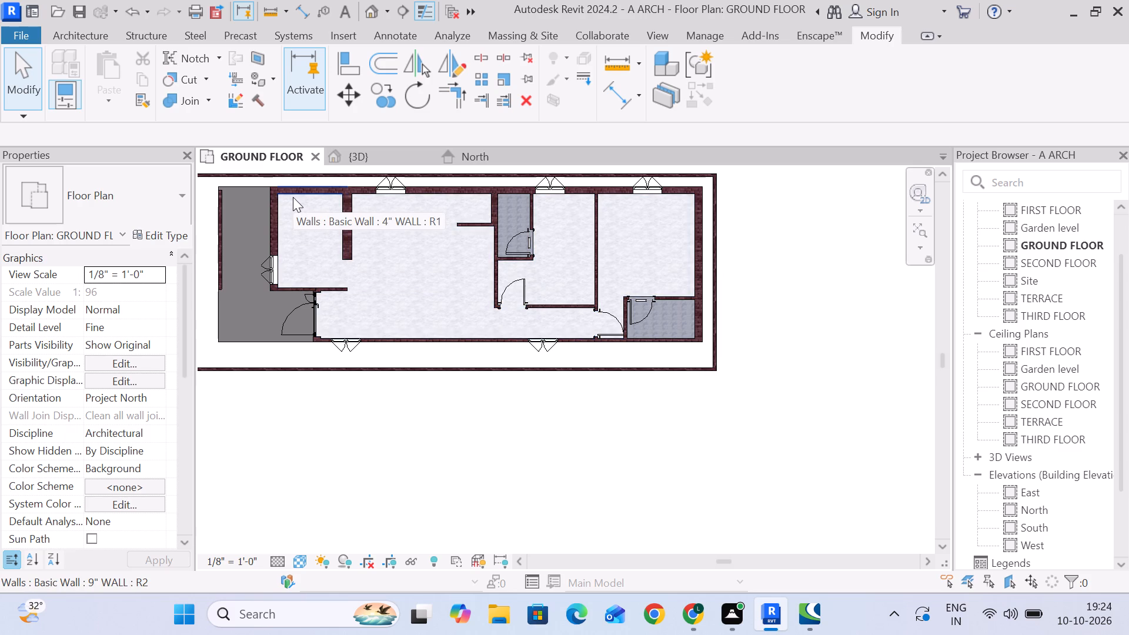
{"action": "scroll", "coordinate": [298, 195], "scroll_direction": "up", "scroll_amount": 4}
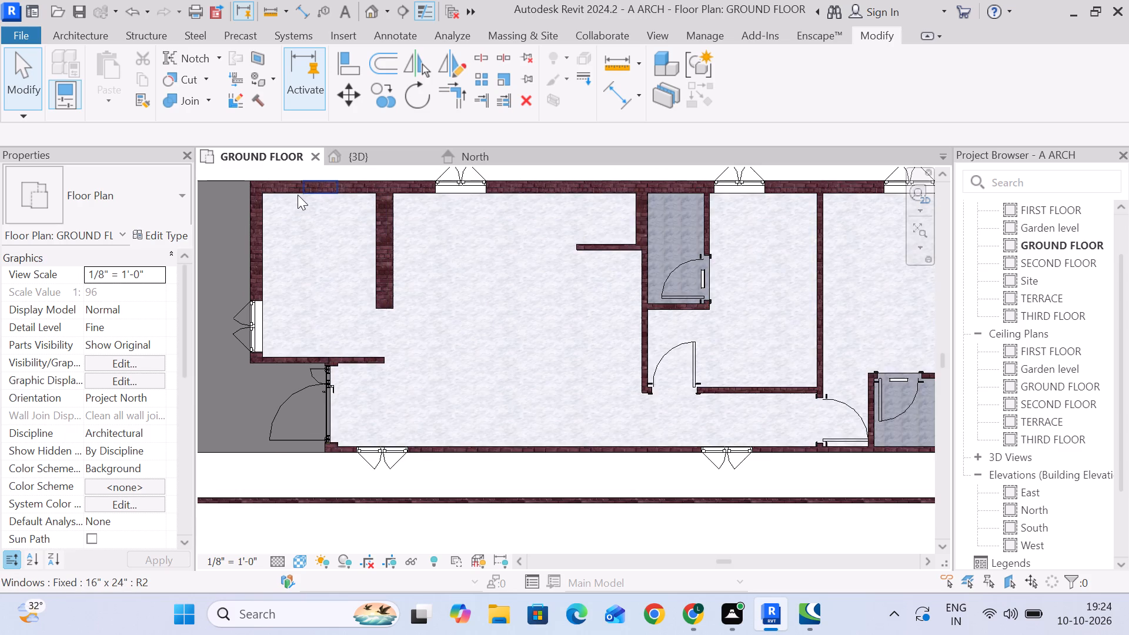
{"action": "scroll", "coordinate": [310, 203], "scroll_direction": "up", "scroll_amount": 2}
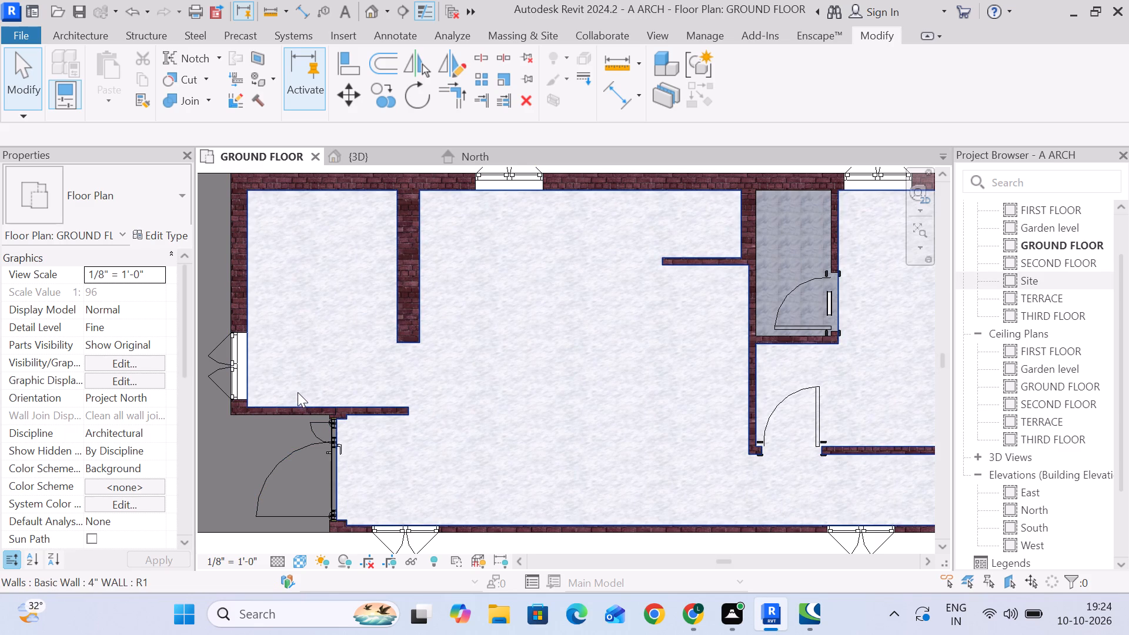
{"action": "scroll", "coordinate": [296, 390], "scroll_direction": "down", "scroll_amount": 4}
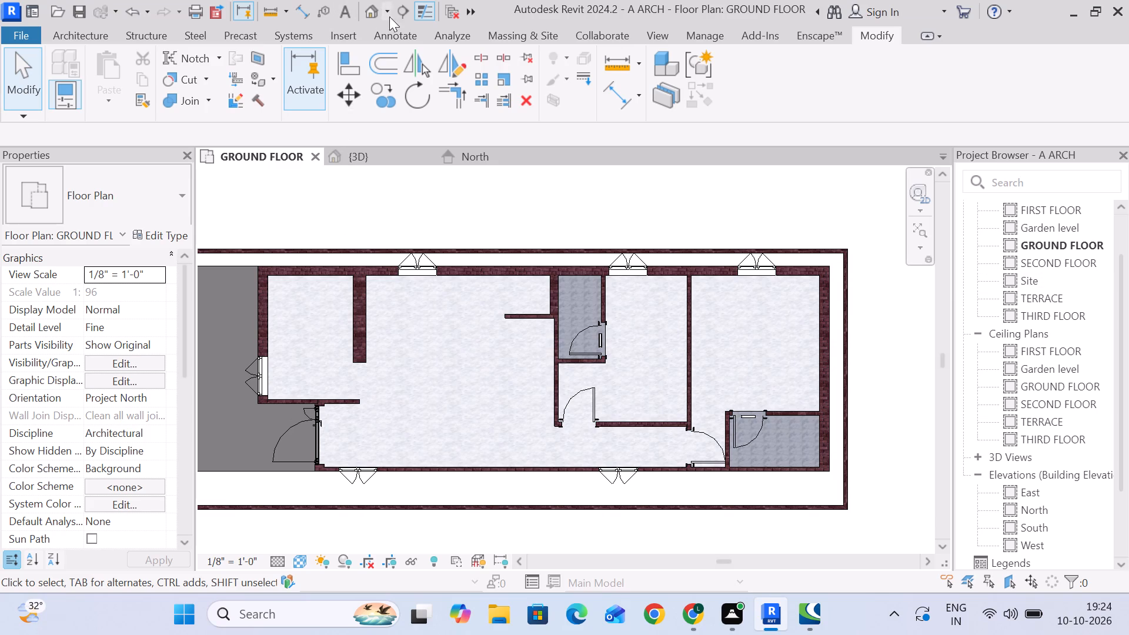
{"action": "left_click", "coordinate": [406, 12]}
{"action": "left_click", "coordinate": [313, 215]}
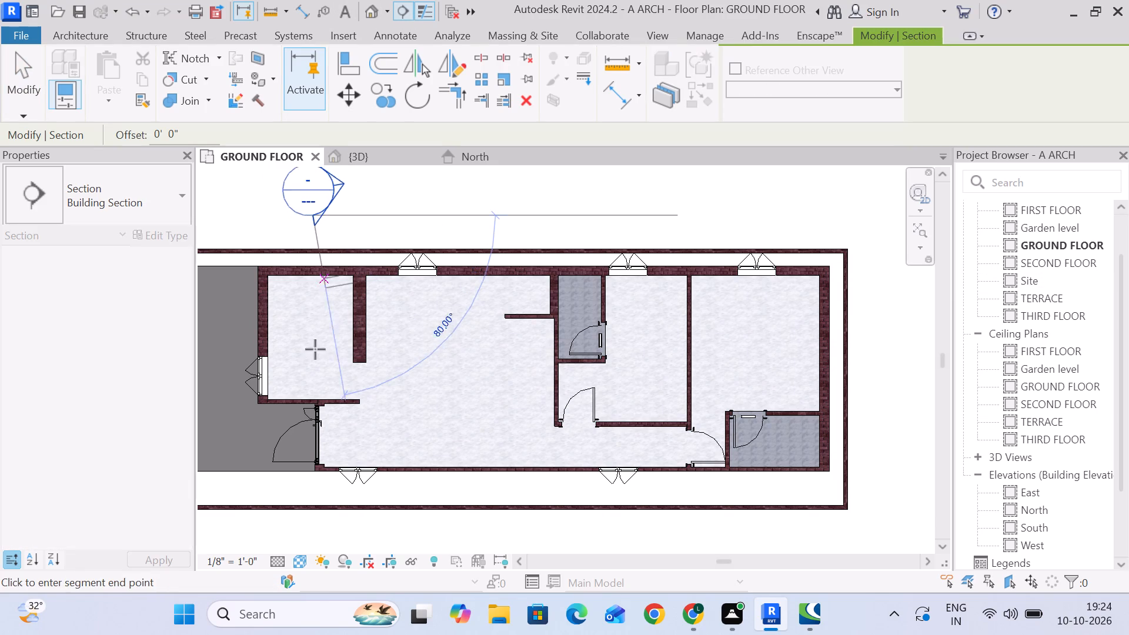
{"action": "left_click", "coordinate": [310, 437]}
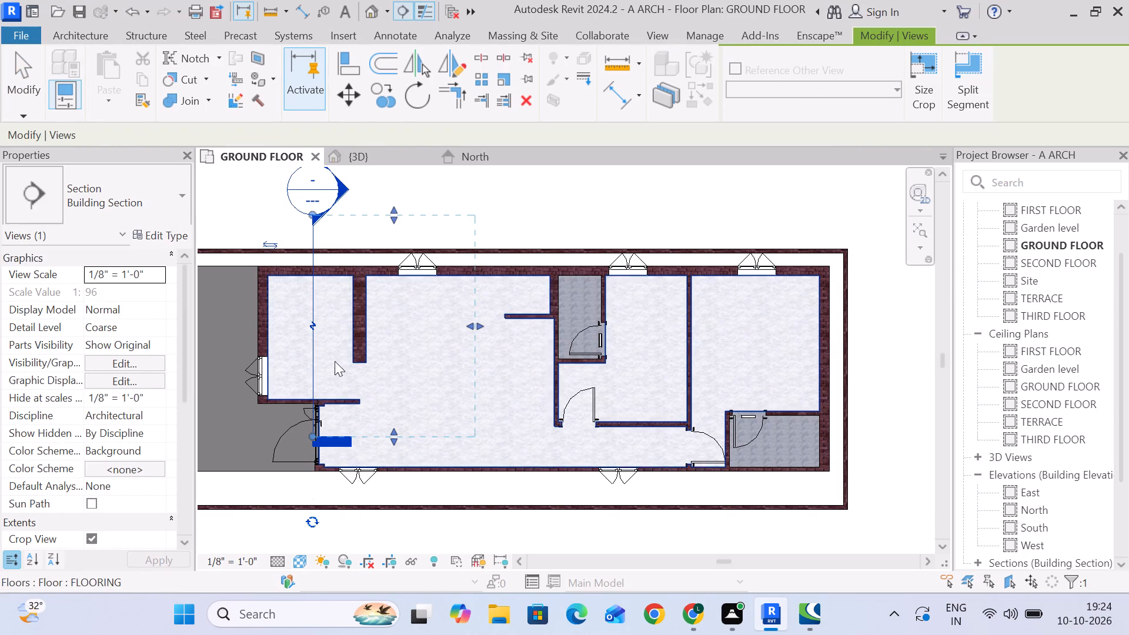
Shorten the section's view depth to just beyond the room's thick partition and flip its direction toward the front wall.
{"action": "left_click_drag", "start_coordinate": [474, 325], "coordinate": [373, 333]}
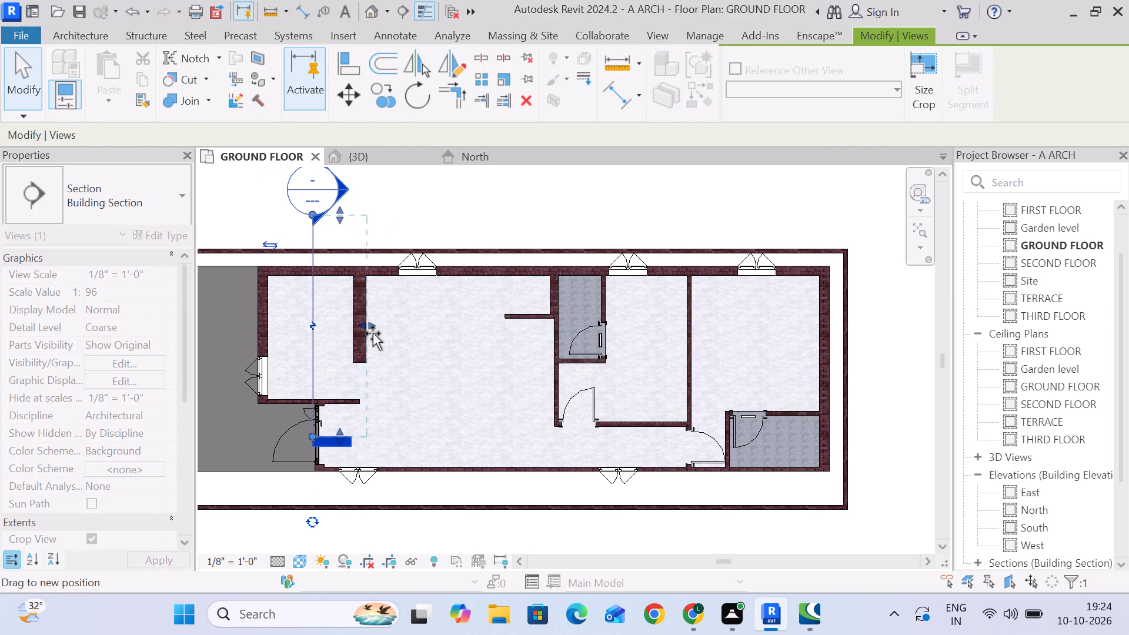
{"action": "left_click_drag", "start_coordinate": [373, 333], "coordinate": [375, 334]}
{"action": "left_click", "coordinate": [264, 240]}
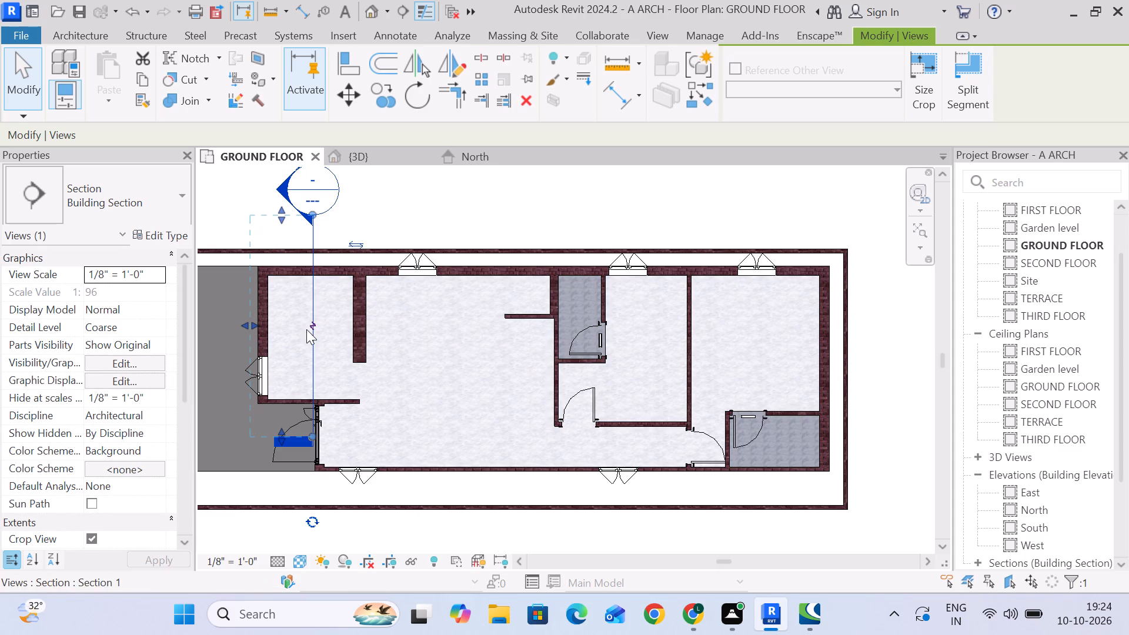
Open the new section's view and set it to Fine detail level with a coloured visual style.
{"action": "right_click", "coordinate": [370, 215]}
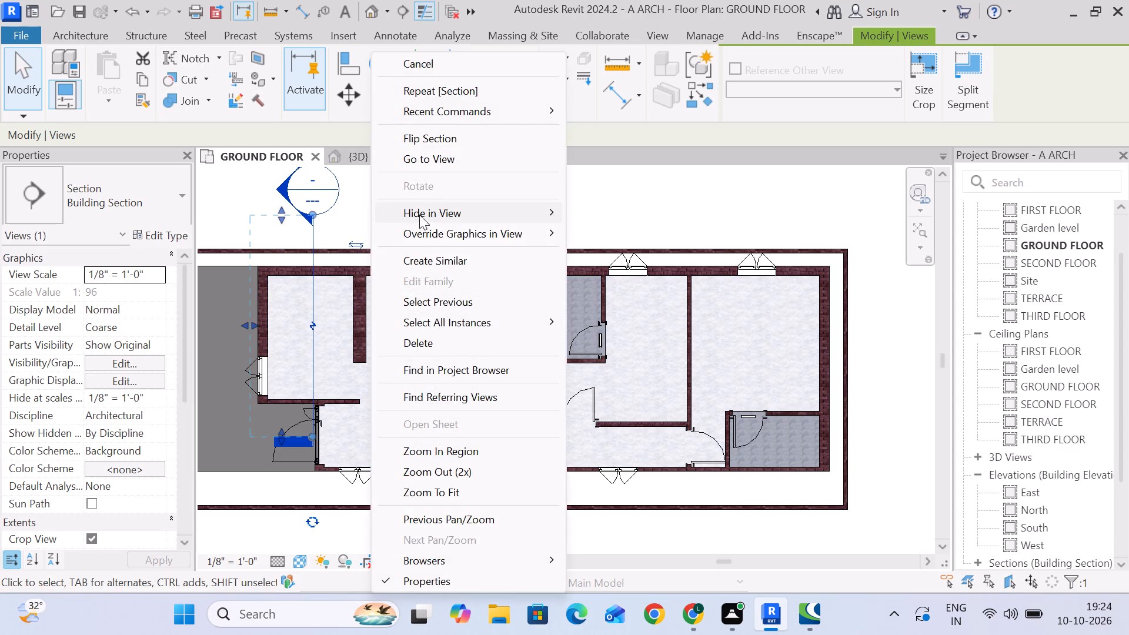
{"action": "left_click", "coordinate": [436, 161]}
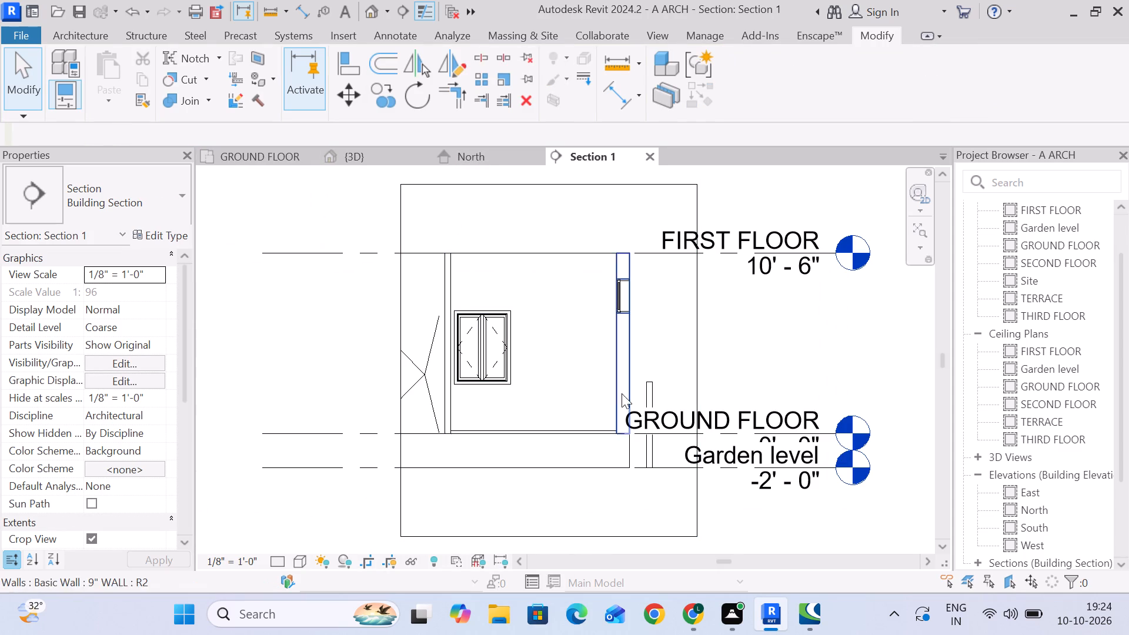
{"action": "left_click", "coordinate": [278, 561]}
{"action": "left_click", "coordinate": [291, 541]}
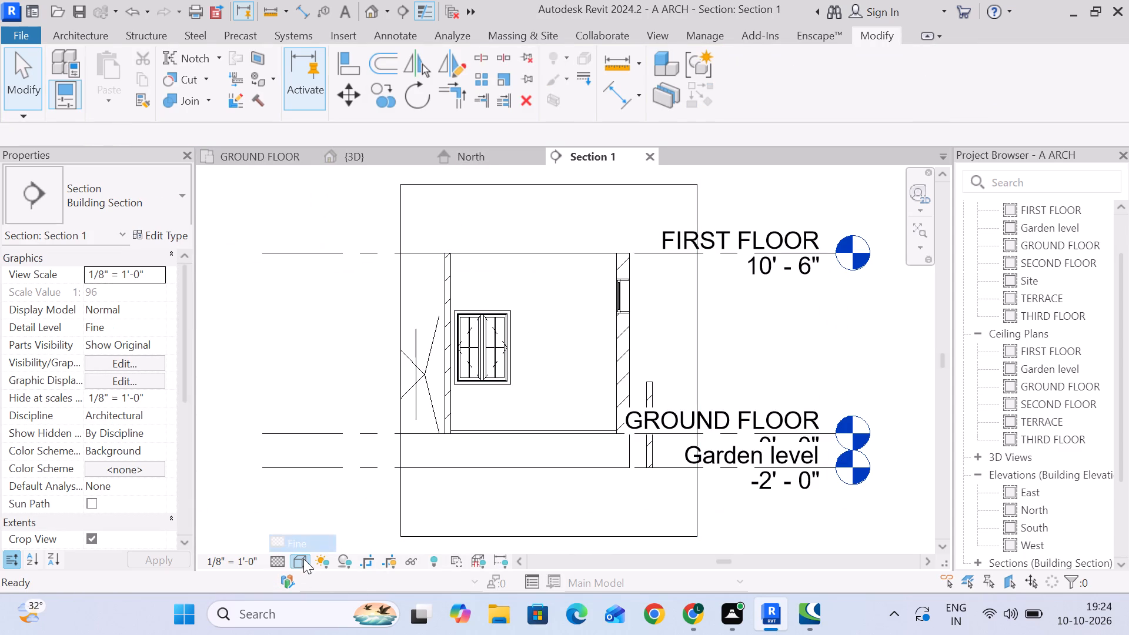
{"action": "left_click", "coordinate": [303, 559]}
{"action": "left_click", "coordinate": [333, 492]}
{"action": "scroll", "coordinate": [524, 409], "scroll_direction": "up", "scroll_amount": 4}
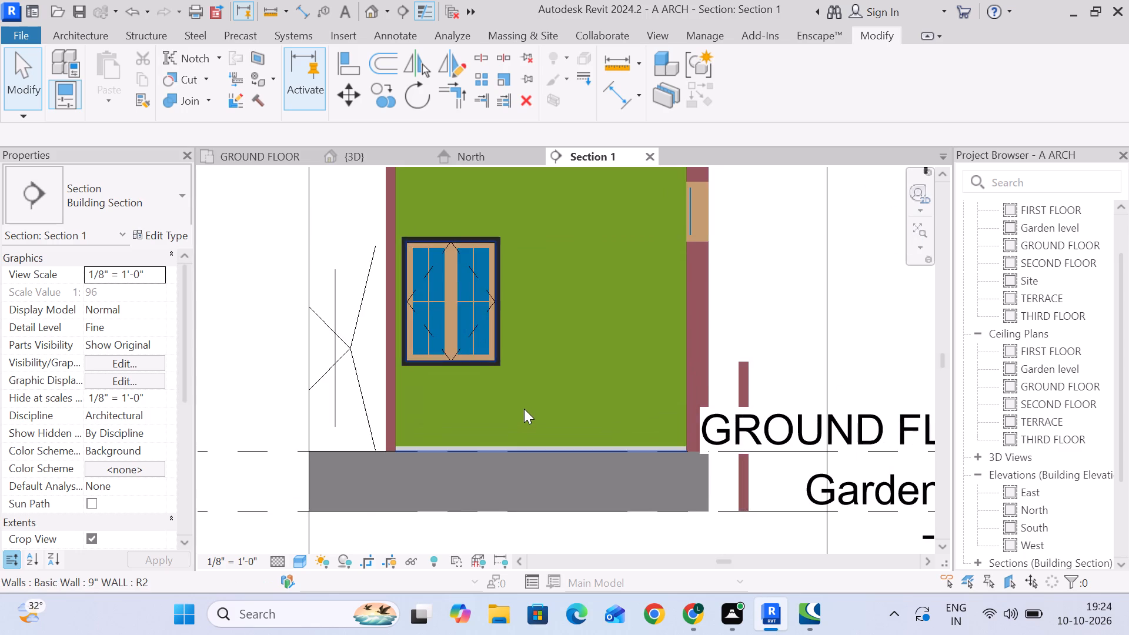
Duplicate type w1 of the front room's double casement window under the suggested name and apply it to this window.
{"action": "middle_click_drag", "start_coordinate": [520, 415], "coordinate": [439, 473]}
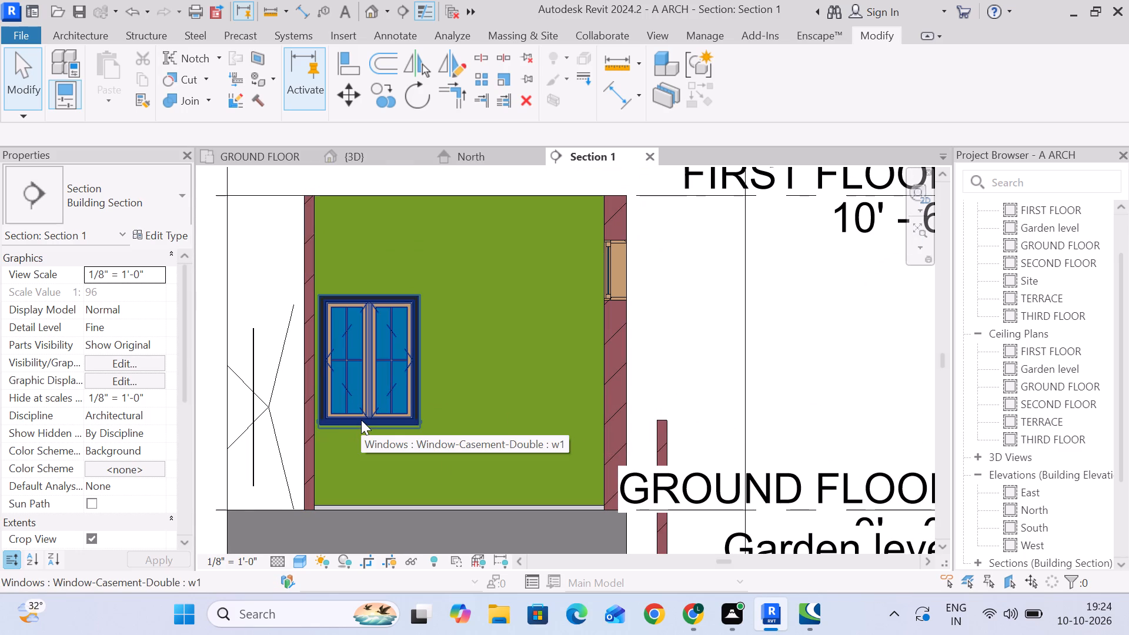
{"action": "scroll", "coordinate": [375, 430], "scroll_direction": "up", "scroll_amount": 3}
{"action": "middle_click_drag", "start_coordinate": [468, 477], "coordinate": [430, 398]}
{"action": "left_click", "coordinate": [400, 326]}
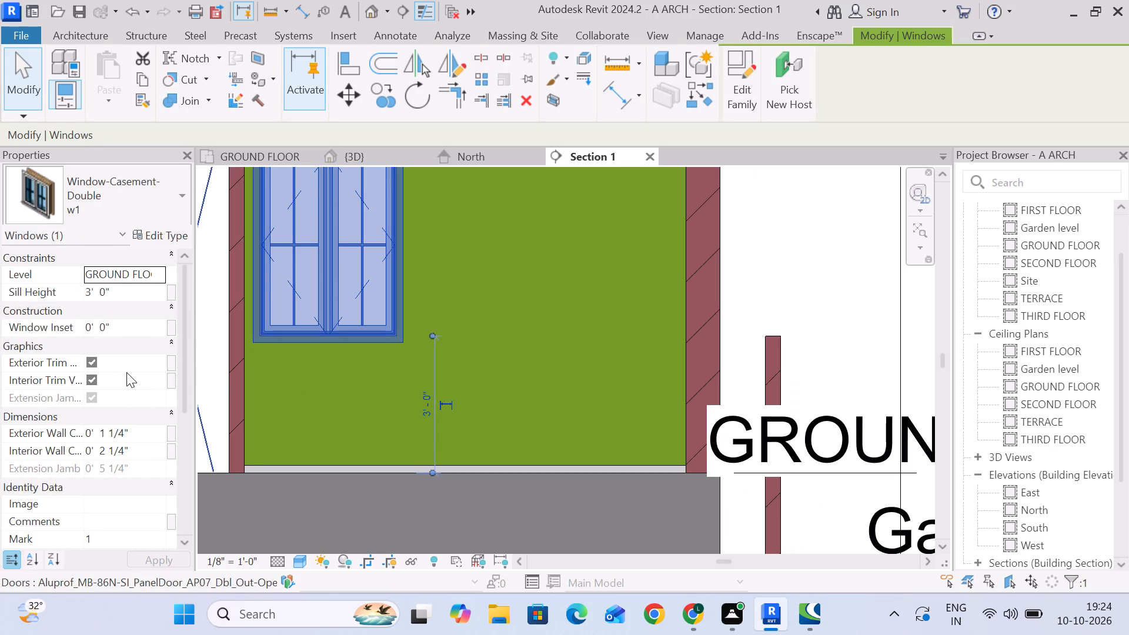
{"action": "scroll", "coordinate": [126, 372], "scroll_direction": "down", "scroll_amount": 2}
{"action": "scroll", "coordinate": [332, 383], "scroll_direction": "up", "scroll_amount": 3}
{"action": "scroll", "coordinate": [153, 379], "scroll_direction": "down", "scroll_amount": 4}
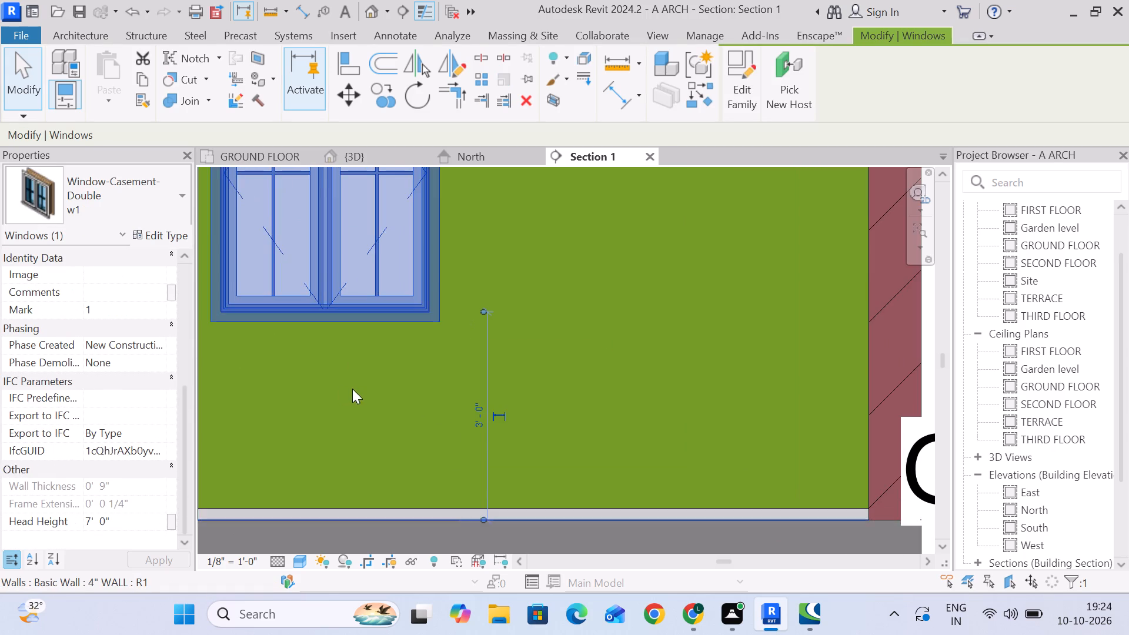
{"action": "scroll", "coordinate": [356, 386], "scroll_direction": "up", "scroll_amount": 7}
{"action": "scroll", "coordinate": [359, 389], "scroll_direction": "down", "scroll_amount": 13}
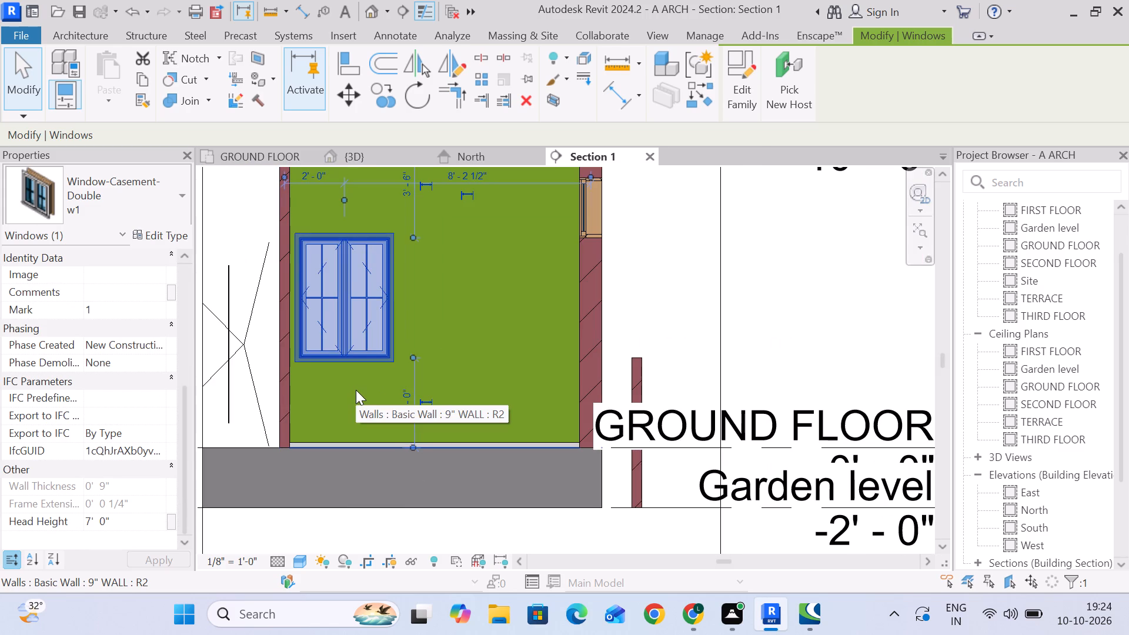
{"action": "left_click", "coordinate": [167, 239]}
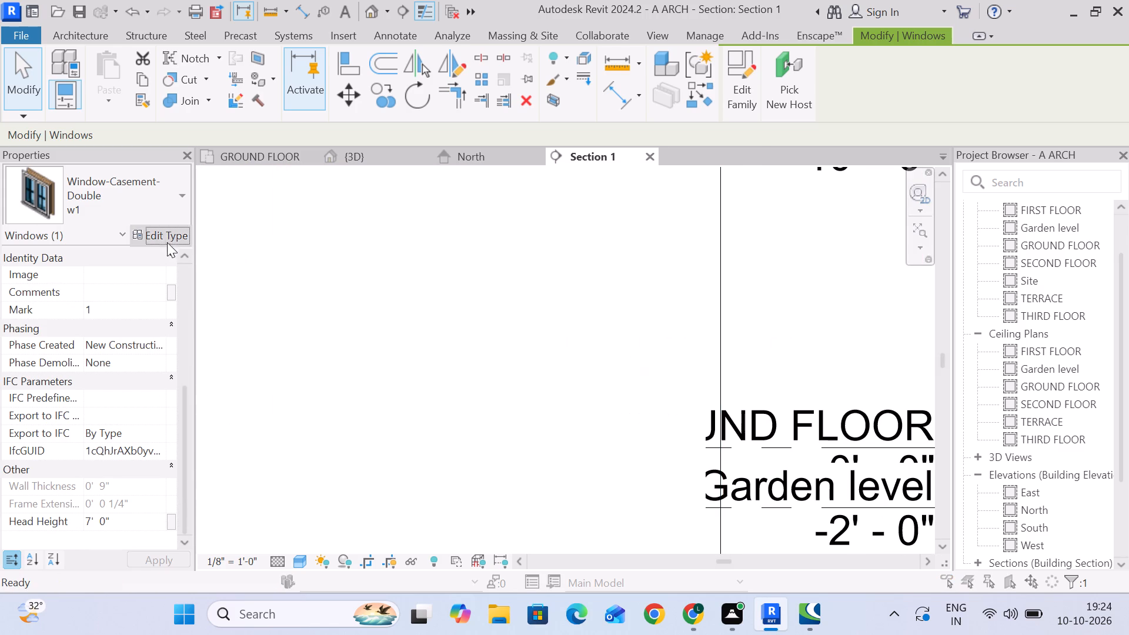
{"action": "left_click", "coordinate": [390, 71]}
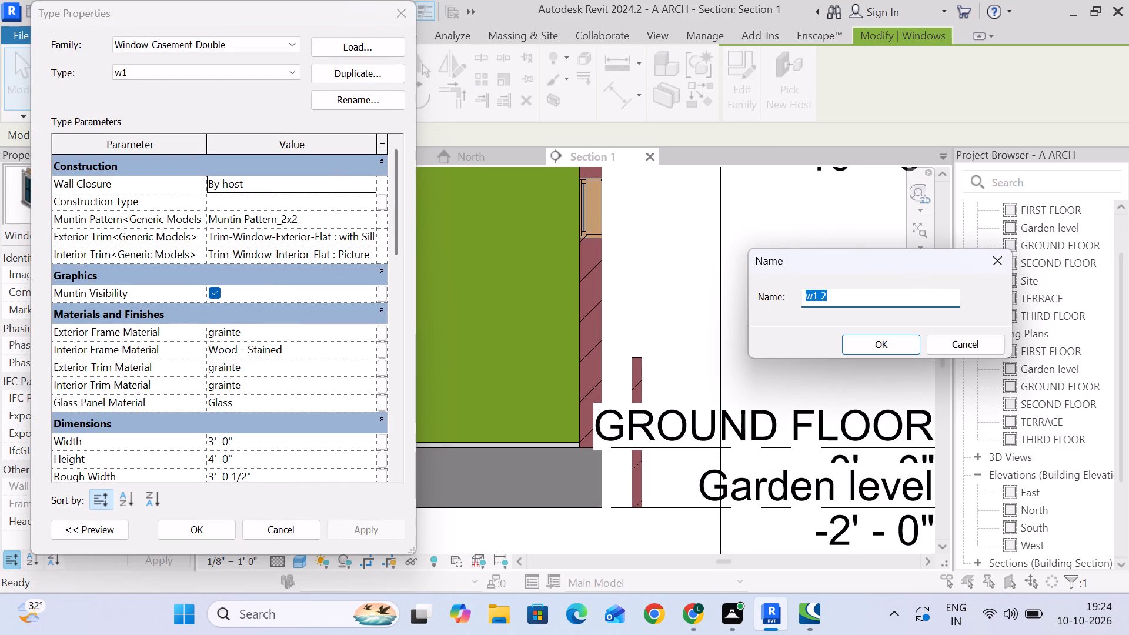
{"action": "left_click", "coordinate": [860, 346]}
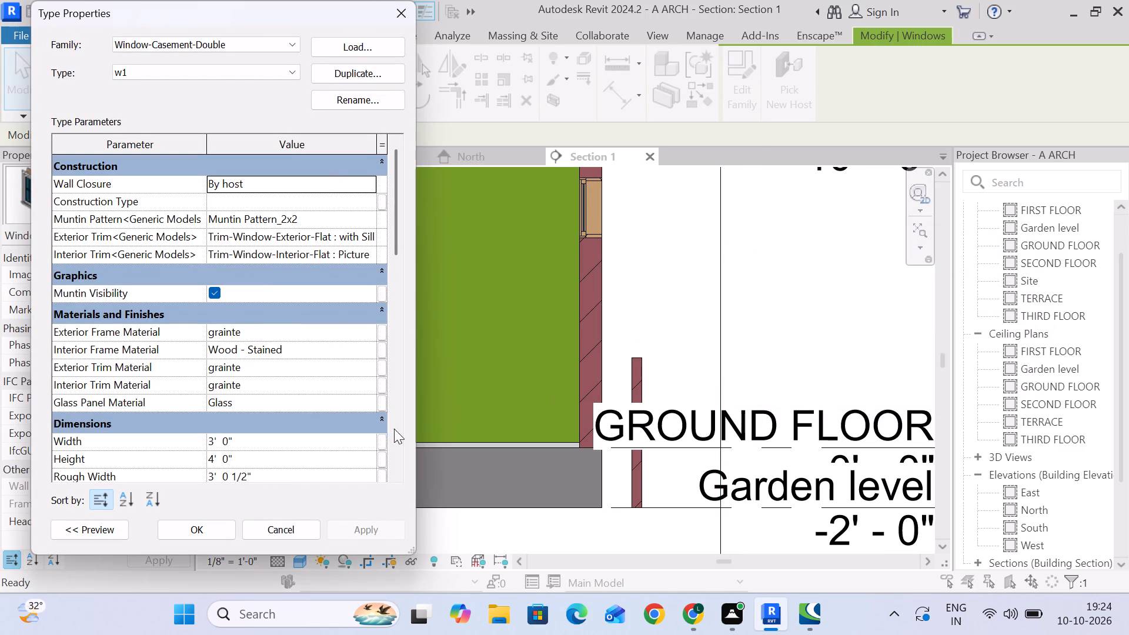
{"action": "left_click", "coordinate": [181, 536]}
Set the front room window's sill height to 4' 0" above the GROUND FLOOR level.
{"action": "left_click", "coordinate": [342, 343]}
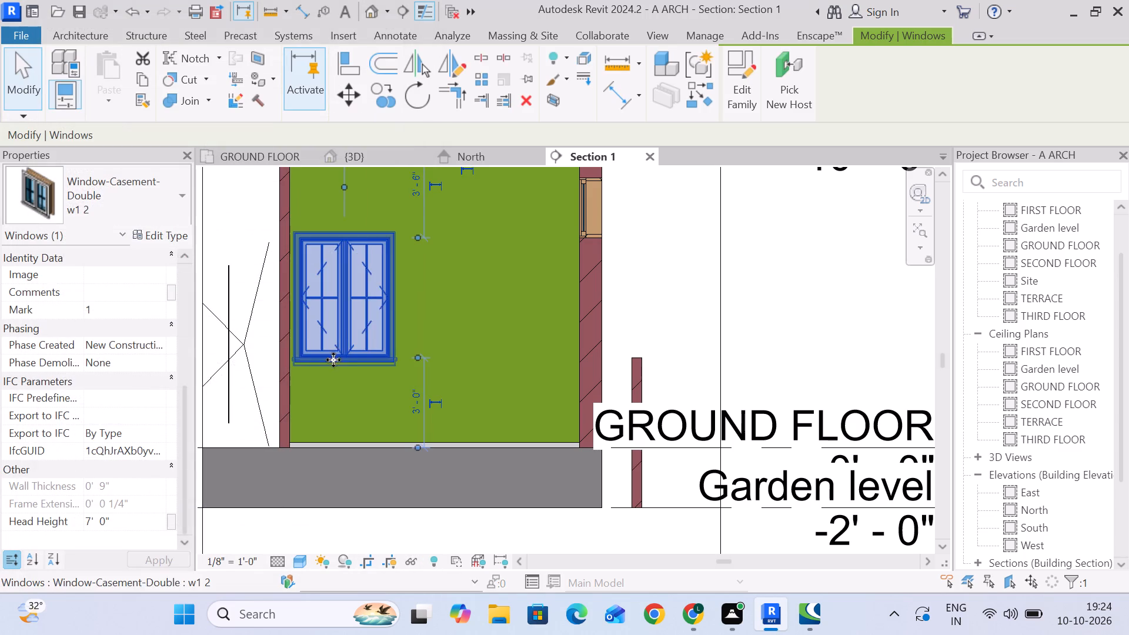
{"action": "scroll", "coordinate": [126, 356], "scroll_direction": "up", "scroll_amount": 11}
{"action": "left_click", "coordinate": [136, 295]}
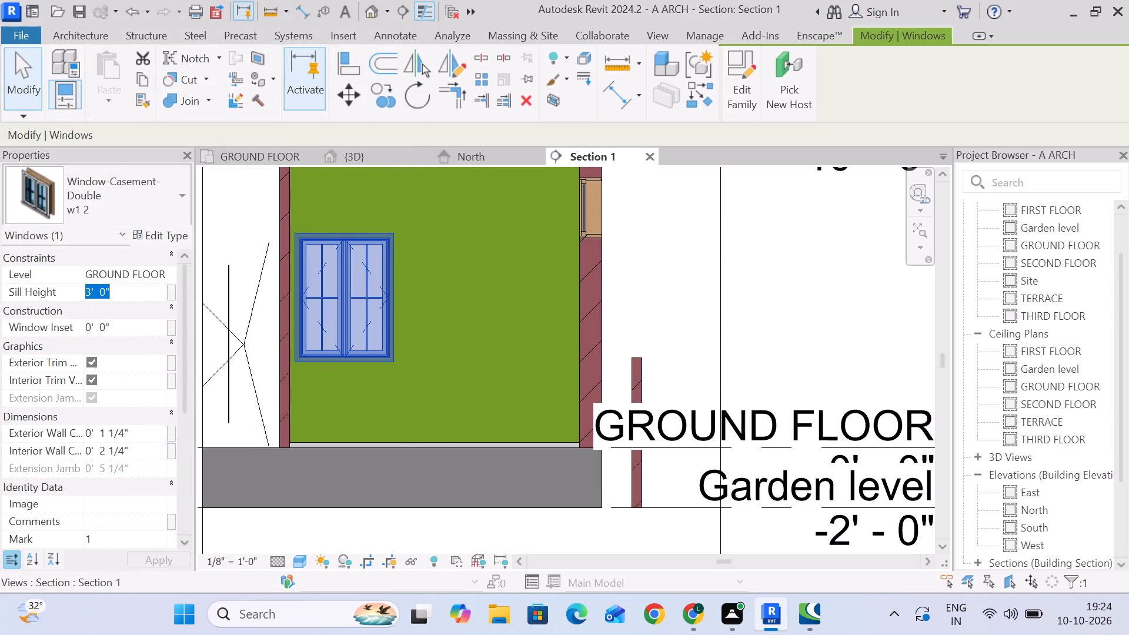
{"action": "key", "text": "4"}
{"action": "key", "text": "Return"}
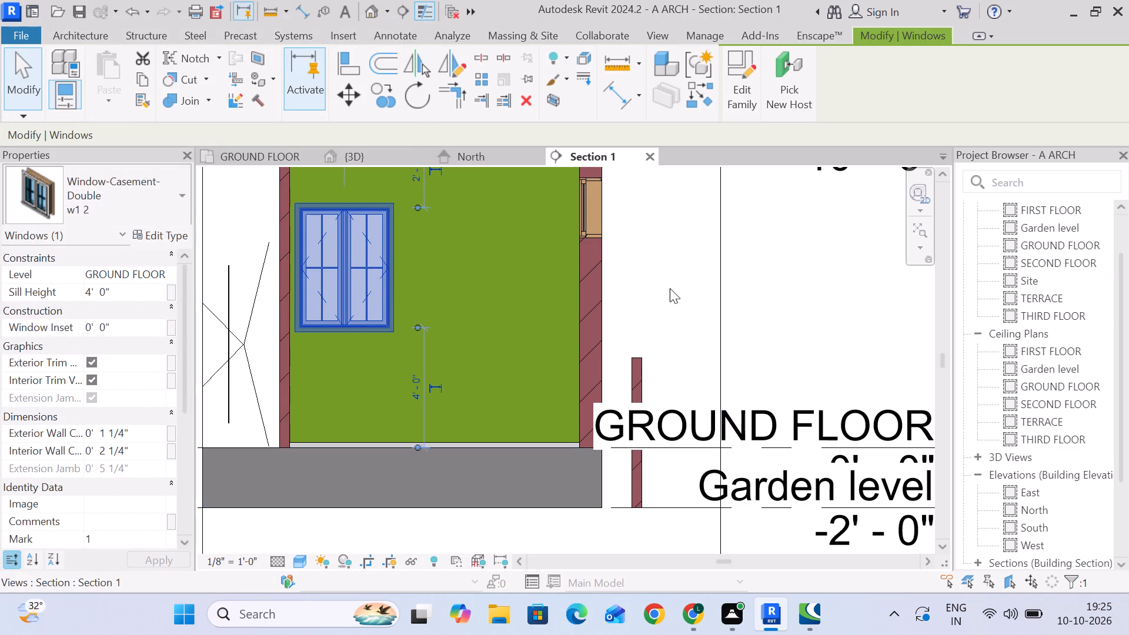
{"action": "left_click", "coordinate": [780, 288]}
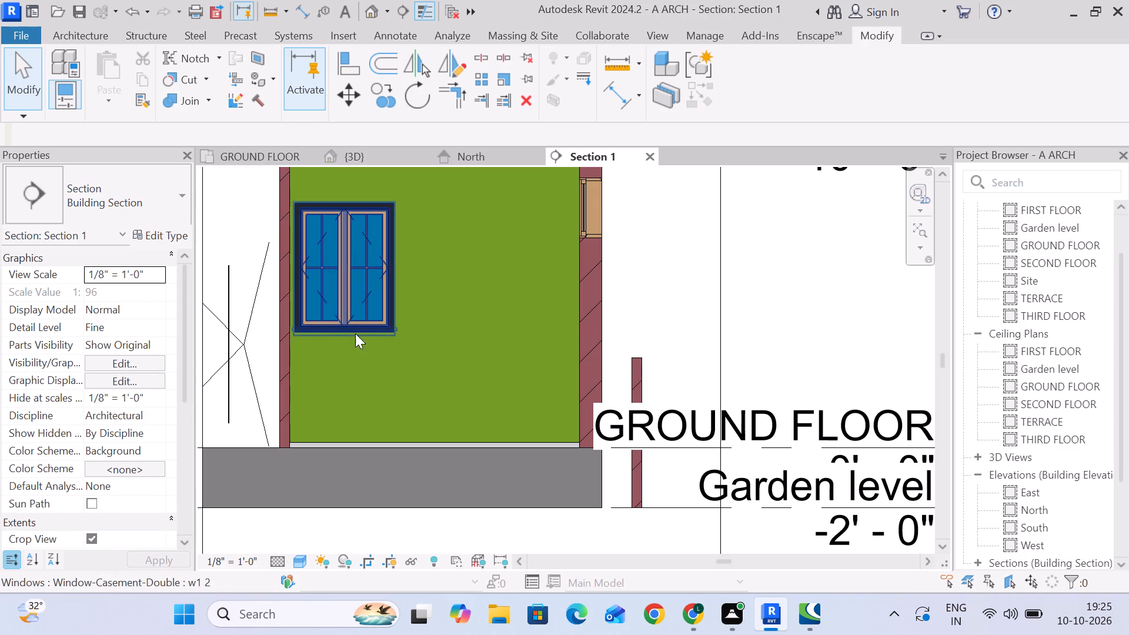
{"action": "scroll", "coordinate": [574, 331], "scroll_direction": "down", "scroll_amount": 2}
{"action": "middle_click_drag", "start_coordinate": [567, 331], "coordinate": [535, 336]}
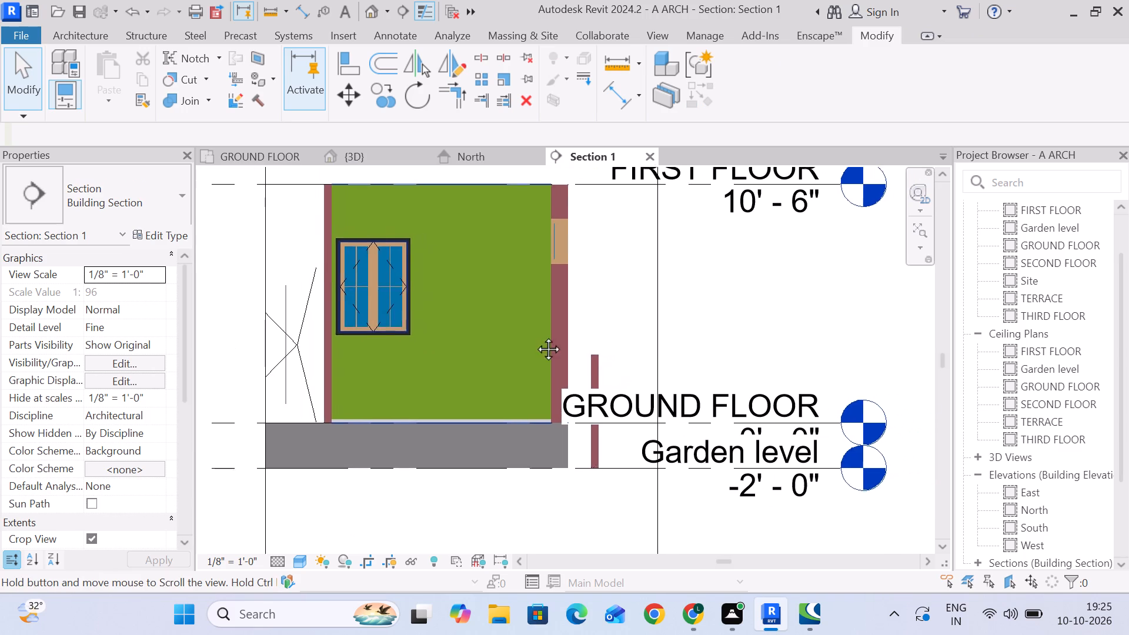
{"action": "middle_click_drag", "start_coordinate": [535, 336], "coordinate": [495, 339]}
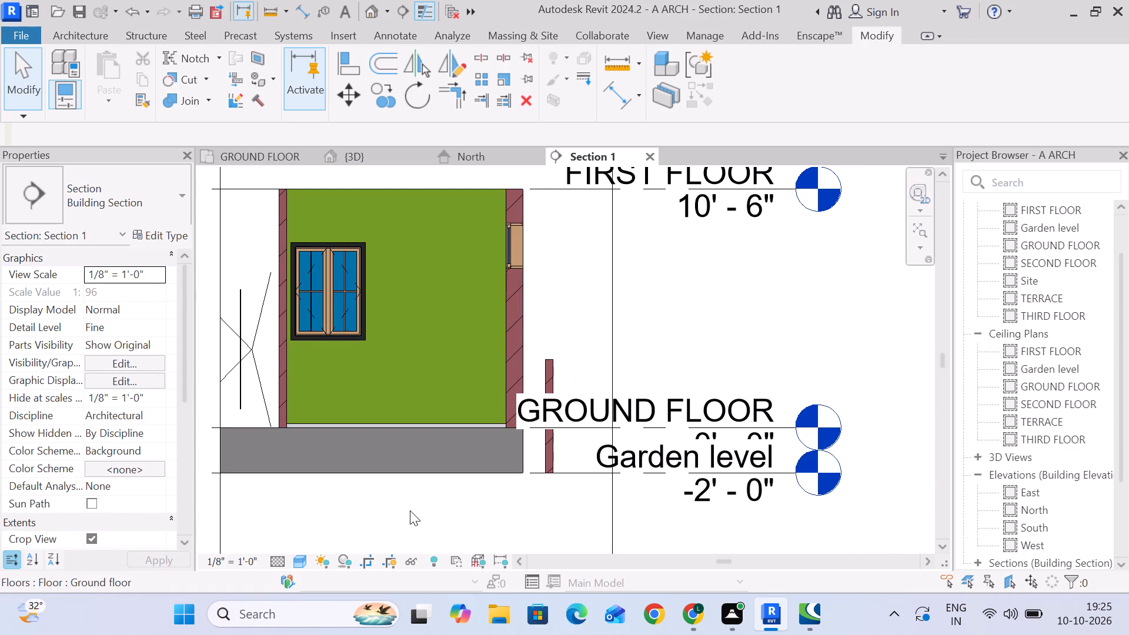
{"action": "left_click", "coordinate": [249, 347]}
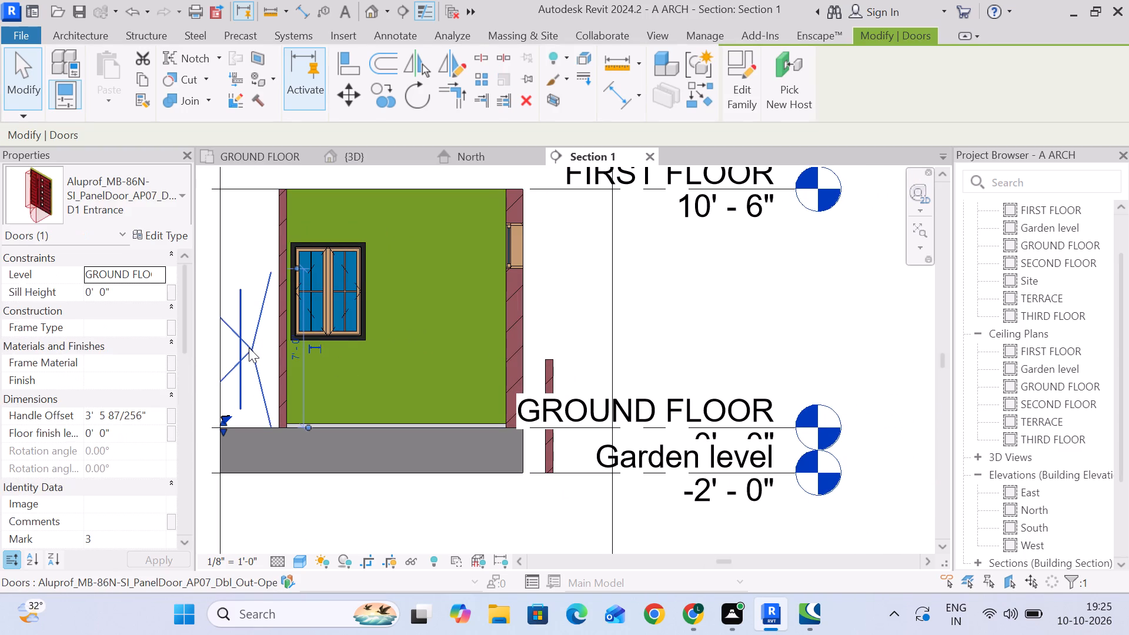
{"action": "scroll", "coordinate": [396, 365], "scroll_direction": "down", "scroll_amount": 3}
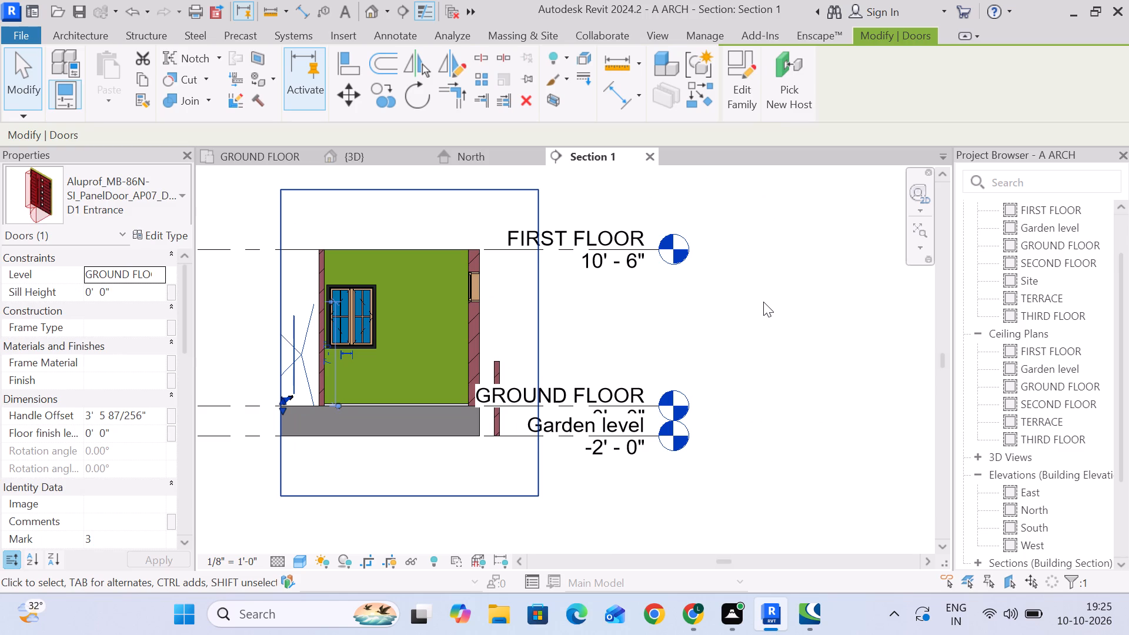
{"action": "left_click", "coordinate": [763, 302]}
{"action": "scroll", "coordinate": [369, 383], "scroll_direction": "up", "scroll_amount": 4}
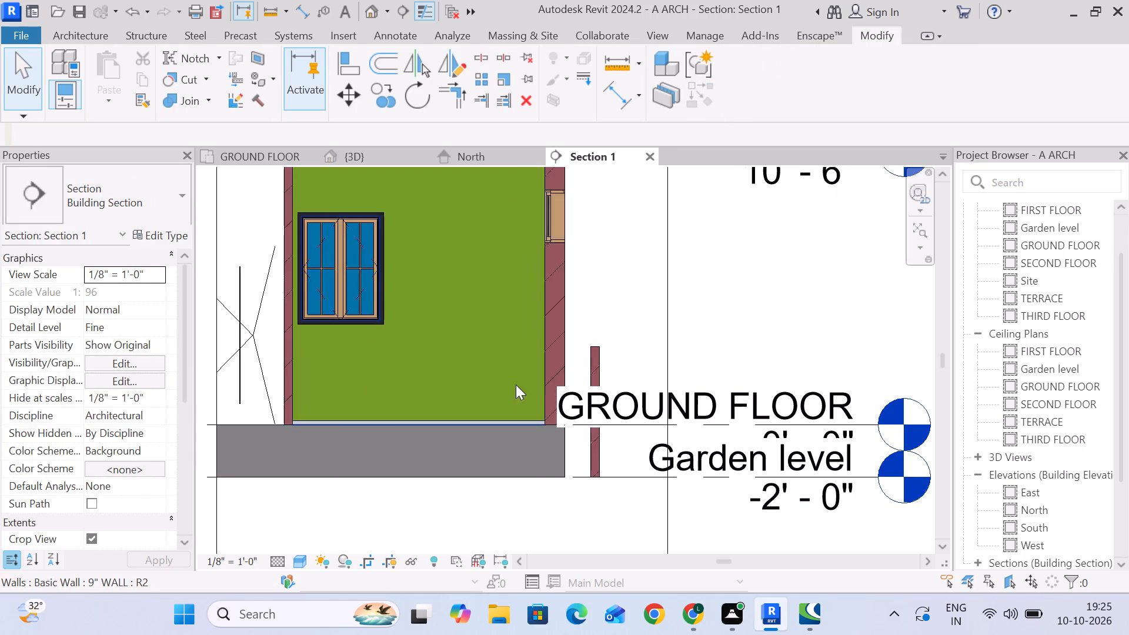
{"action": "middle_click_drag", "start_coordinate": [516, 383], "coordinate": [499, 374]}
Start an in-place model in the Generic Models category.
{"action": "left_click", "coordinate": [87, 36]}
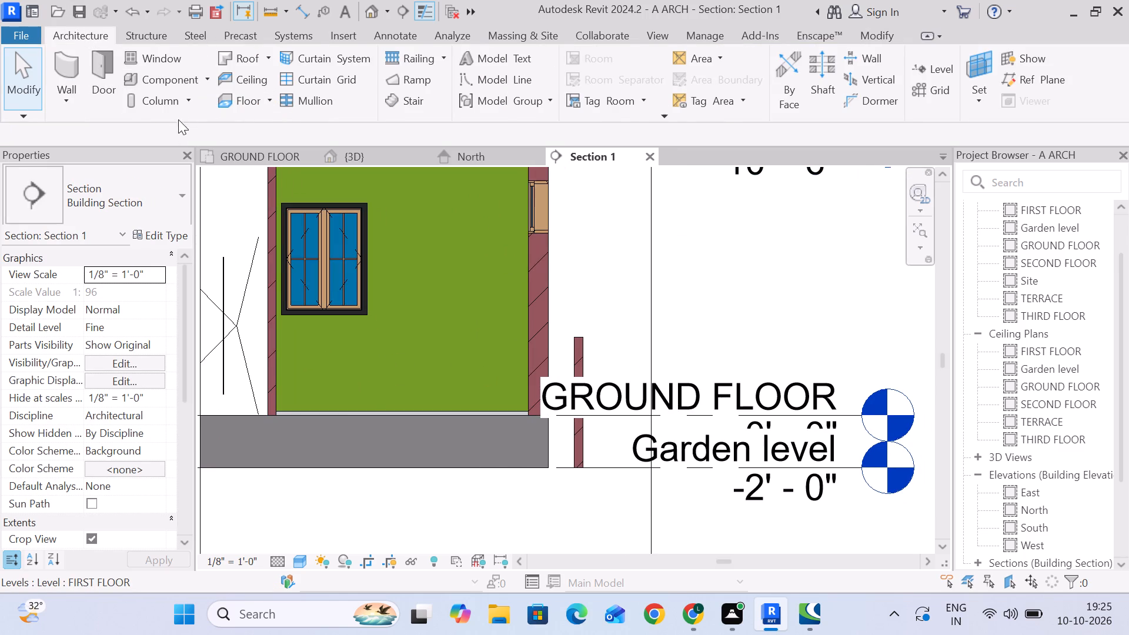
{"action": "left_click", "coordinate": [212, 79]}
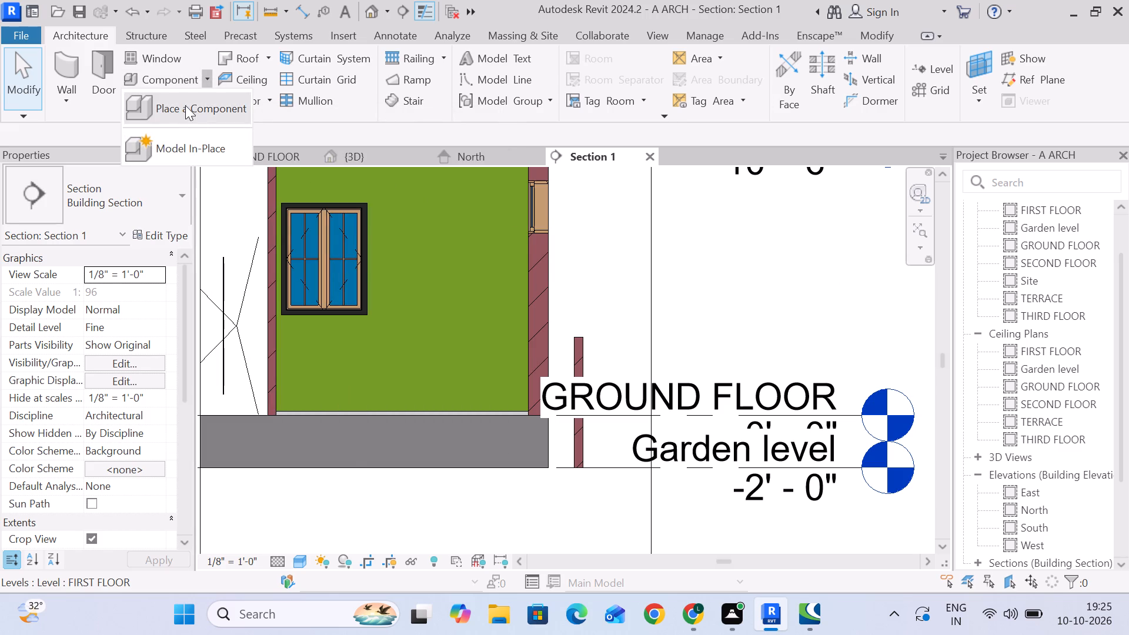
{"action": "left_click", "coordinate": [203, 141]}
{"action": "scroll", "coordinate": [537, 277], "scroll_direction": "down", "scroll_amount": 4}
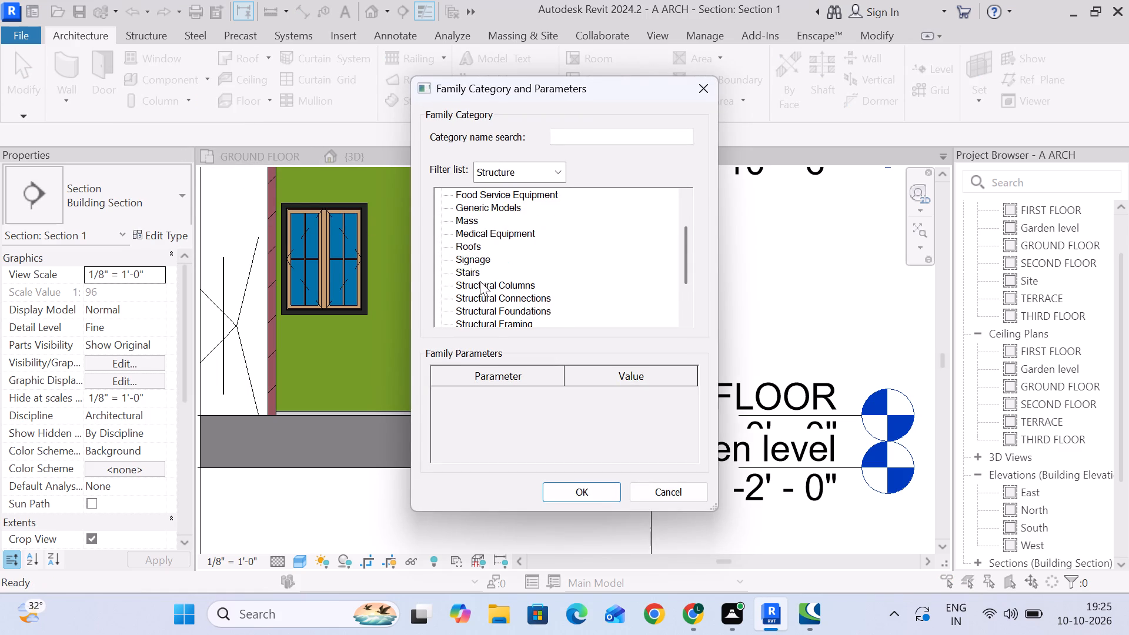
{"action": "scroll", "coordinate": [479, 278], "scroll_direction": "down", "scroll_amount": 10}
{"action": "scroll", "coordinate": [472, 266], "scroll_direction": "up", "scroll_amount": 15}
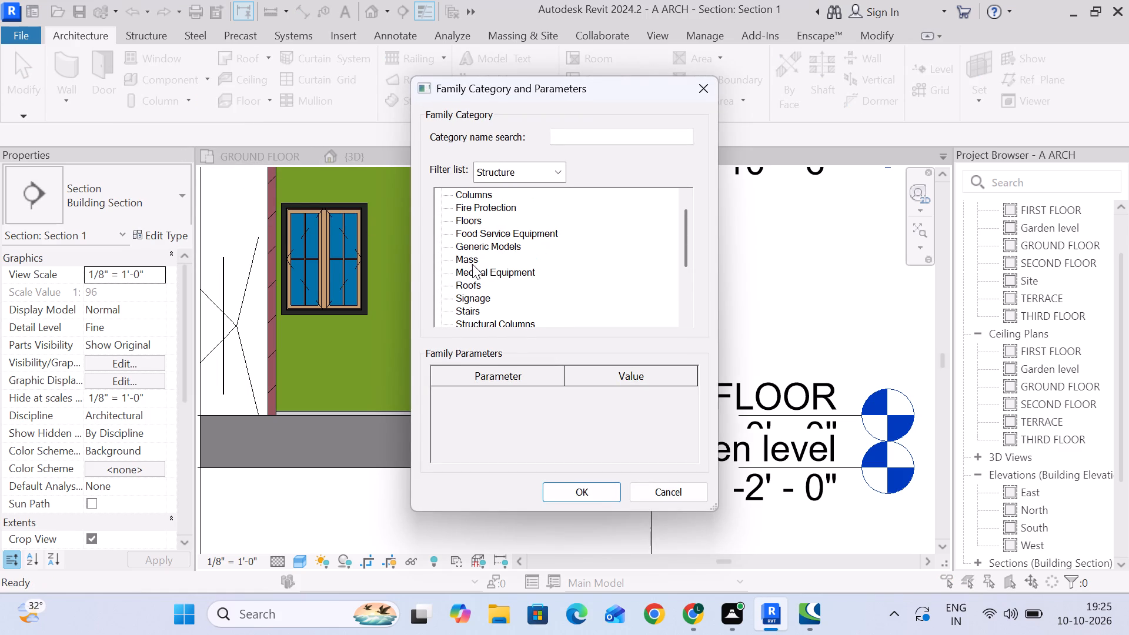
{"action": "scroll", "coordinate": [472, 264], "scroll_direction": "up", "scroll_amount": 15}
{"action": "scroll", "coordinate": [485, 263], "scroll_direction": "down", "scroll_amount": 5}
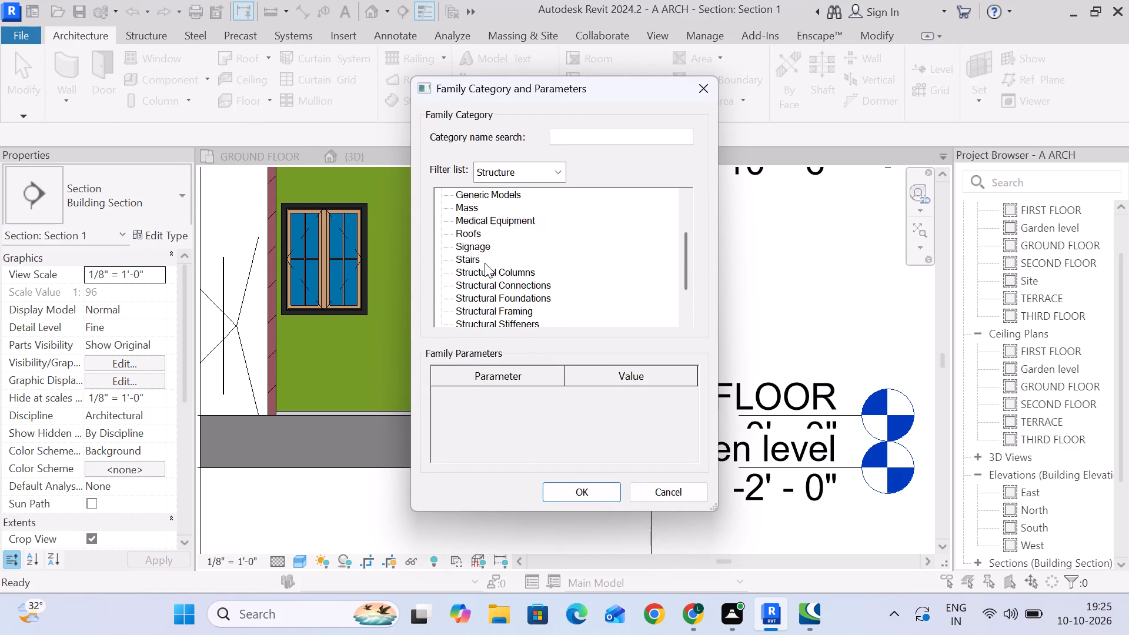
{"action": "scroll", "coordinate": [483, 263], "scroll_direction": "down", "scroll_amount": 5}
{"action": "scroll", "coordinate": [483, 263], "scroll_direction": "up", "scroll_amount": 8}
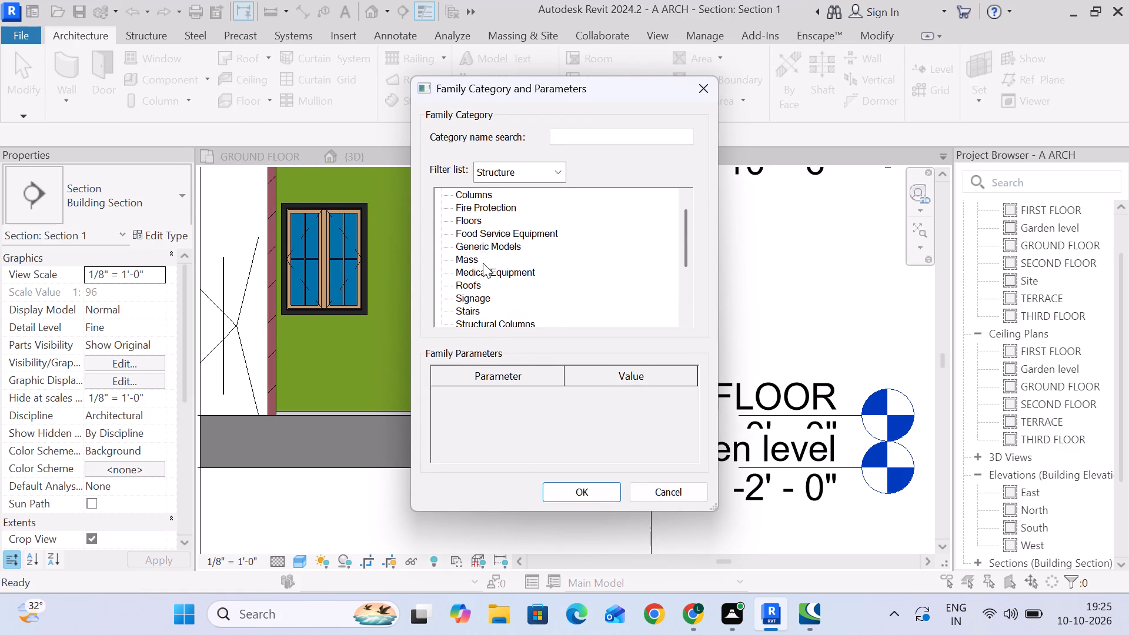
{"action": "scroll", "coordinate": [483, 263], "scroll_direction": "up", "scroll_amount": 1}
{"action": "left_click", "coordinate": [483, 263]}
{"action": "left_click", "coordinate": [600, 494]}
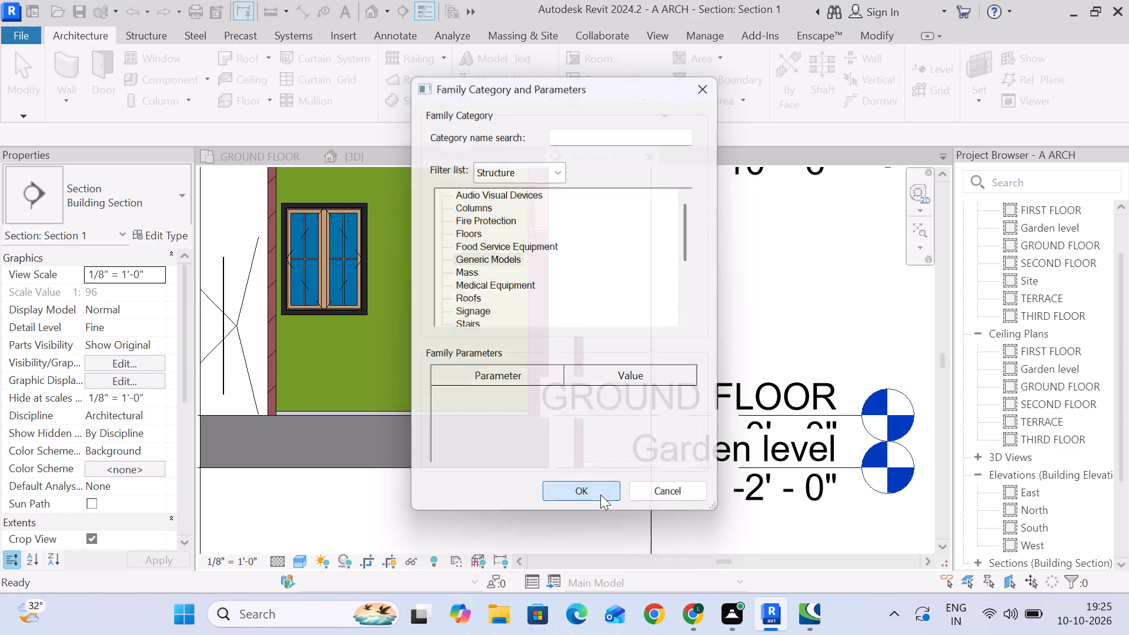
{"action": "left_click", "coordinate": [878, 337]}
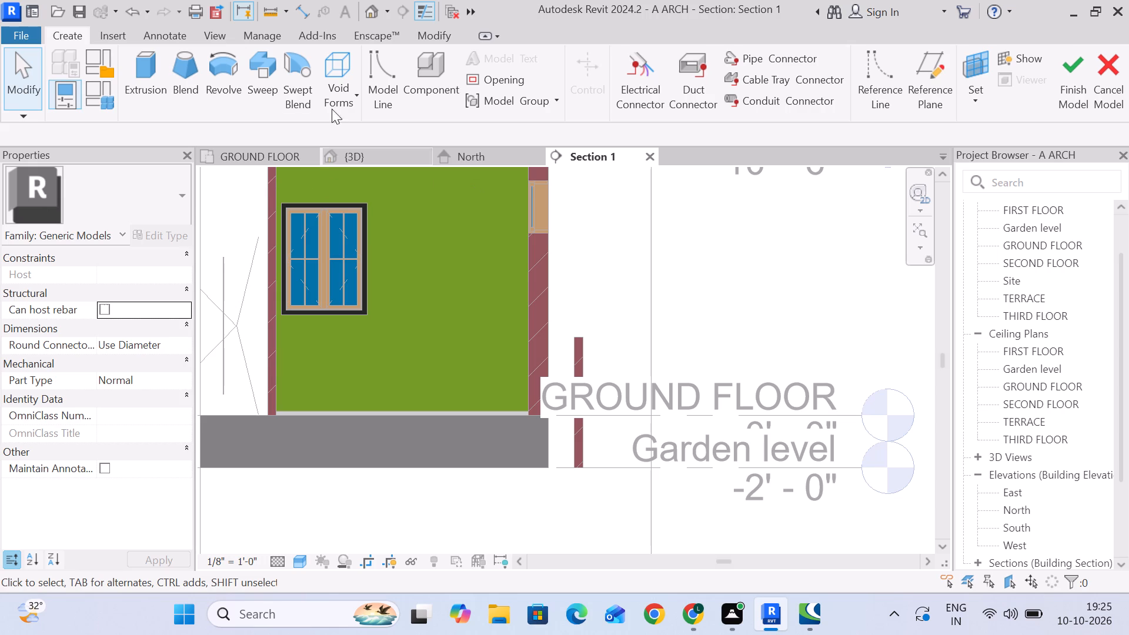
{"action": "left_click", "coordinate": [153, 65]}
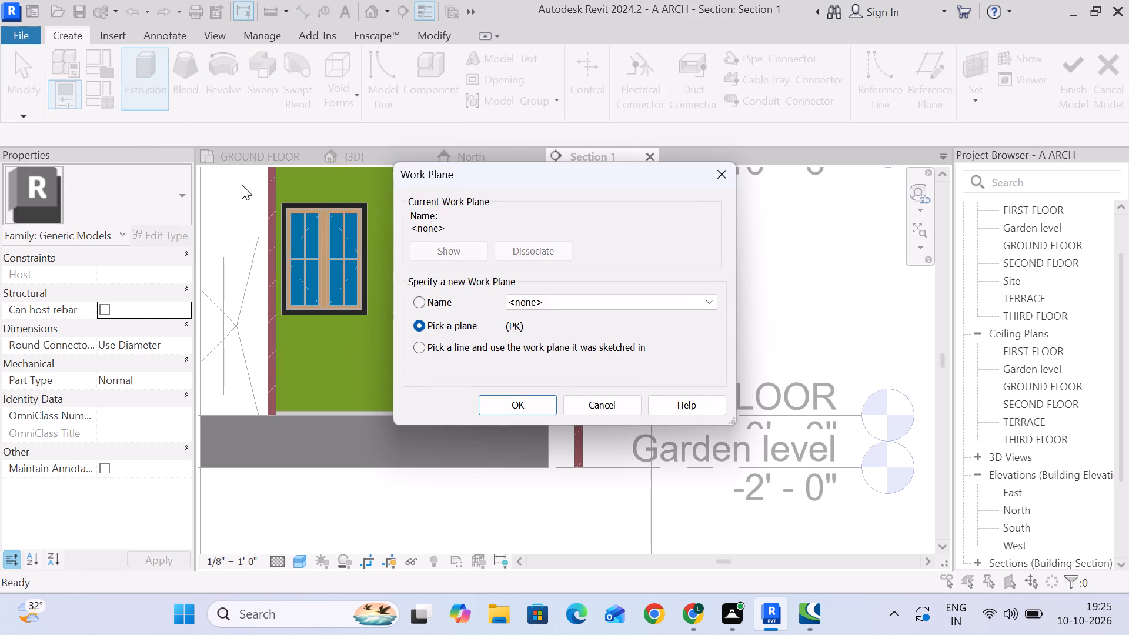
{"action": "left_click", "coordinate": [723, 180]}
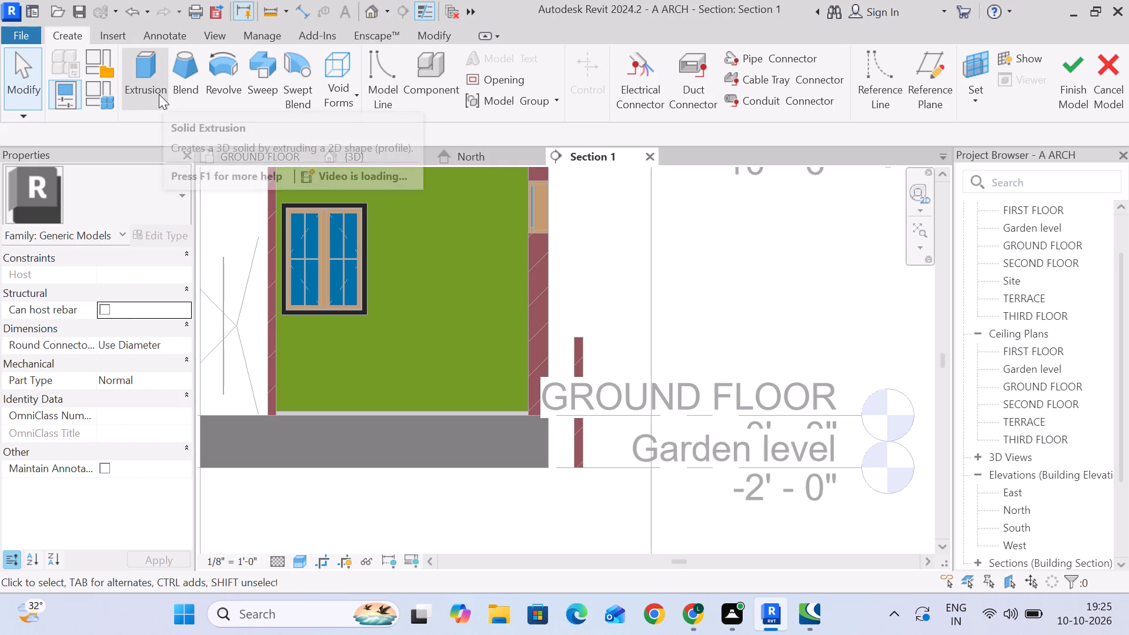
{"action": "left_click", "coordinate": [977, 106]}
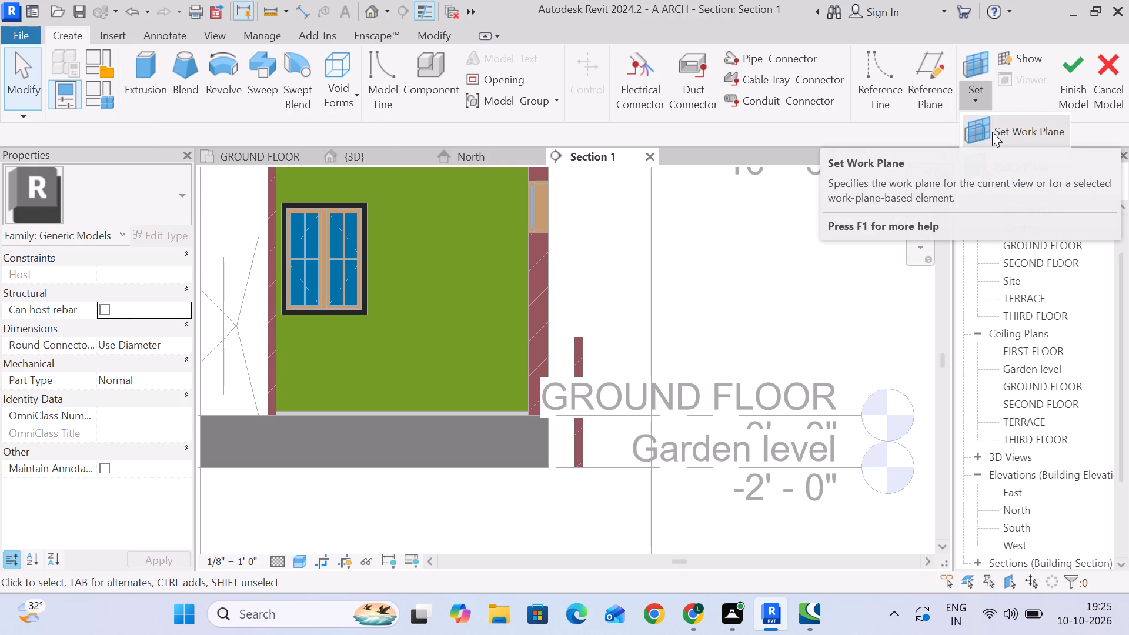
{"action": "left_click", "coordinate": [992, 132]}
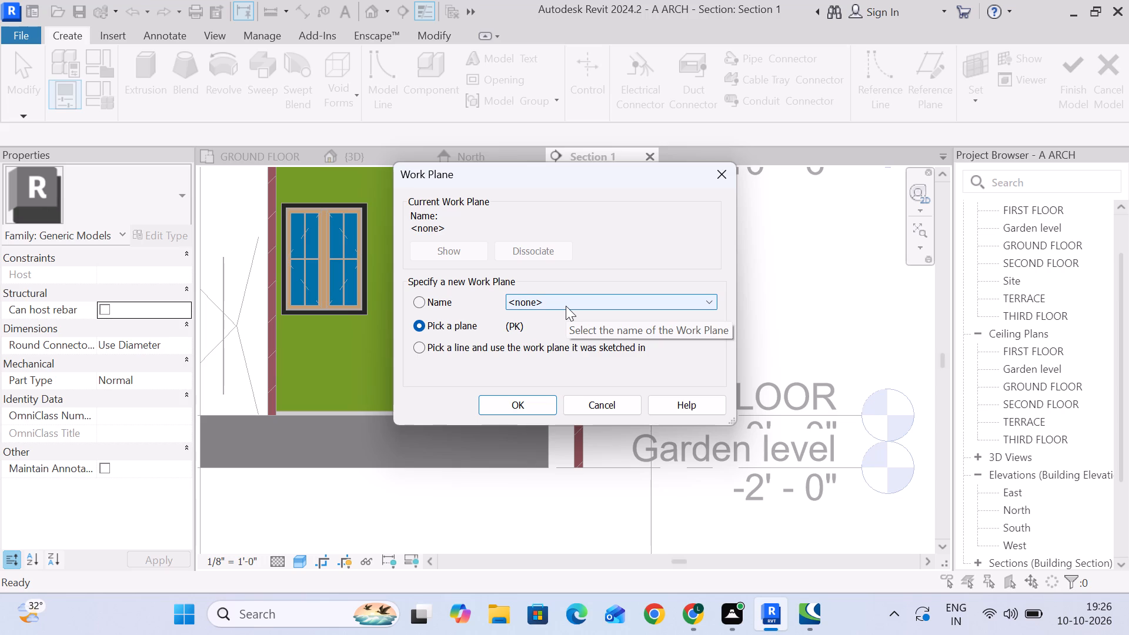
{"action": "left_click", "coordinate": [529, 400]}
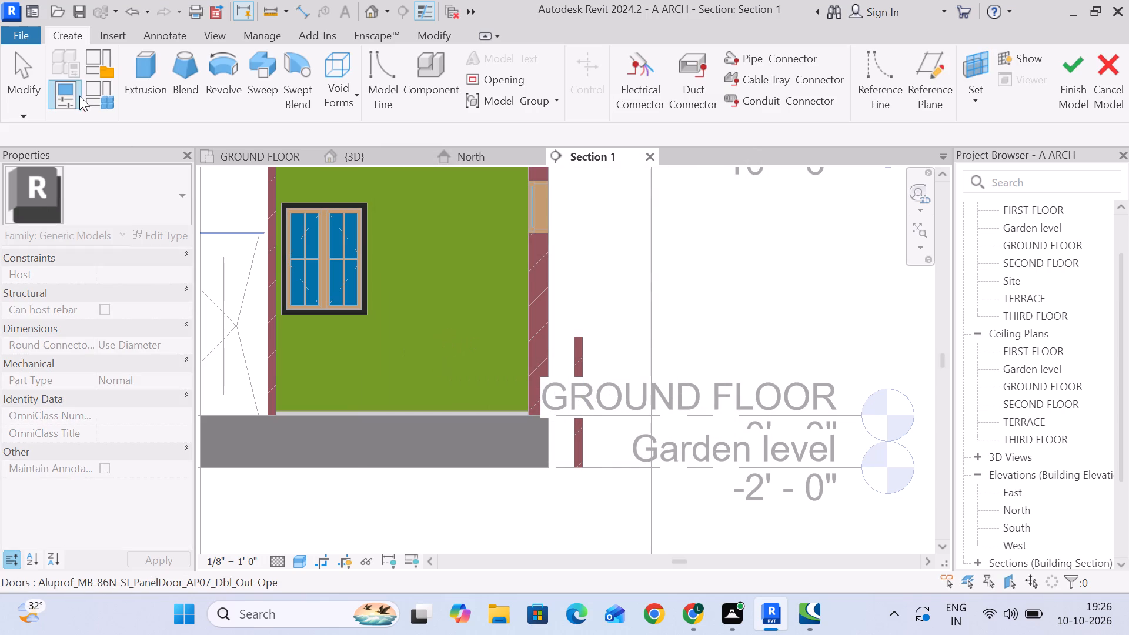
In the GROUND FLOOR plan, start a solid extrusion and sketch a rectangle about 1' 6" by 9' 8" along the front room's window wall.
{"action": "left_click", "coordinate": [225, 156]}
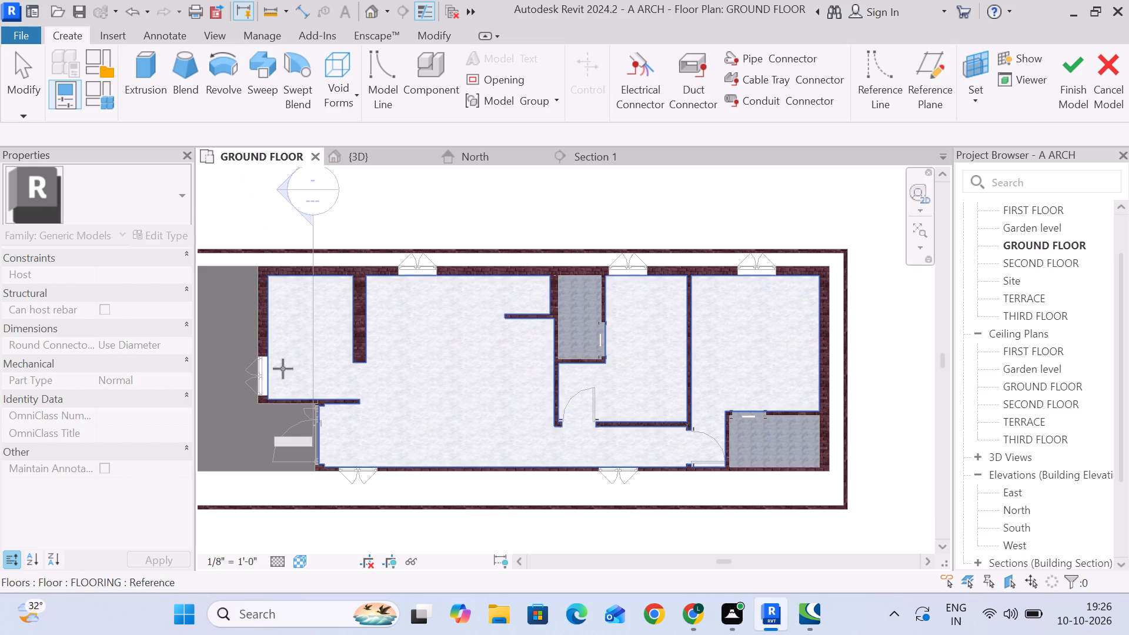
{"action": "scroll", "coordinate": [276, 387], "scroll_direction": "up", "scroll_amount": 5}
{"action": "middle_click_drag", "start_coordinate": [279, 393], "coordinate": [320, 379]}
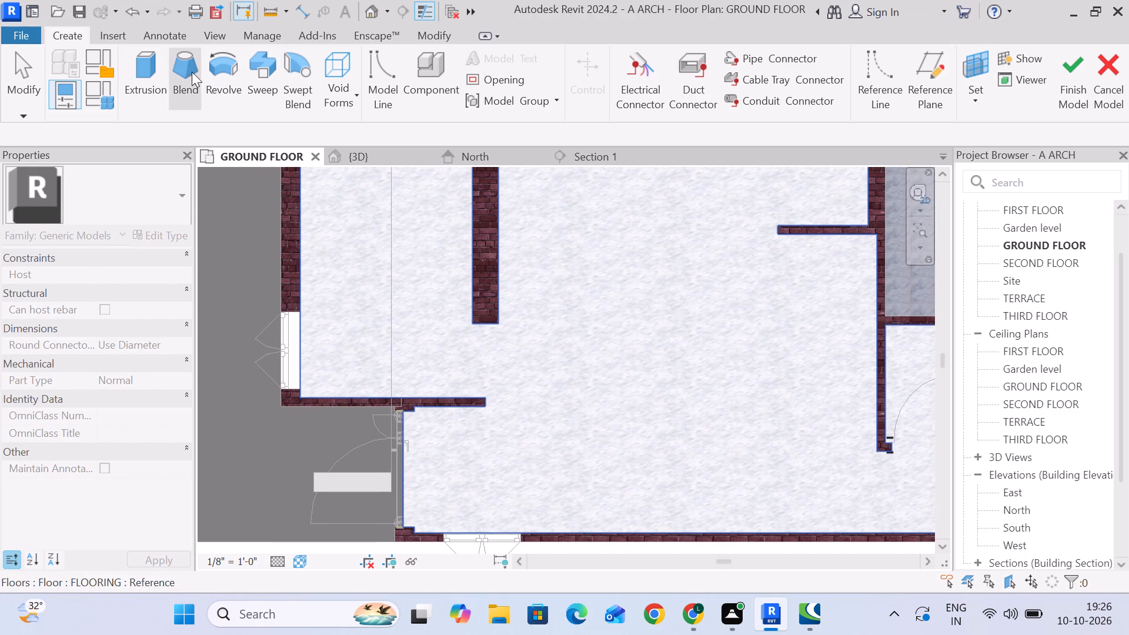
{"action": "left_click", "coordinate": [135, 70]}
{"action": "scroll", "coordinate": [329, 384], "scroll_direction": "up", "scroll_amount": 4}
{"action": "middle_click_drag", "start_coordinate": [349, 349], "coordinate": [366, 390]}
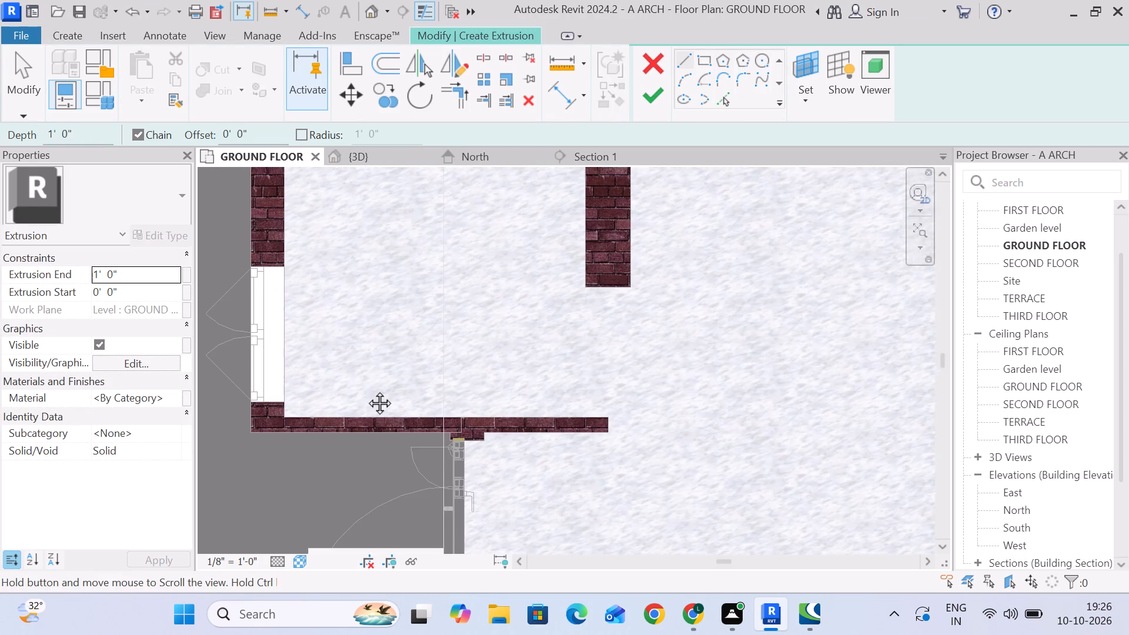
{"action": "middle_click_drag", "start_coordinate": [366, 390], "coordinate": [366, 390]}
{"action": "scroll", "coordinate": [405, 342], "scroll_direction": "down", "scroll_amount": 4}
{"action": "left_click", "coordinate": [700, 59]}
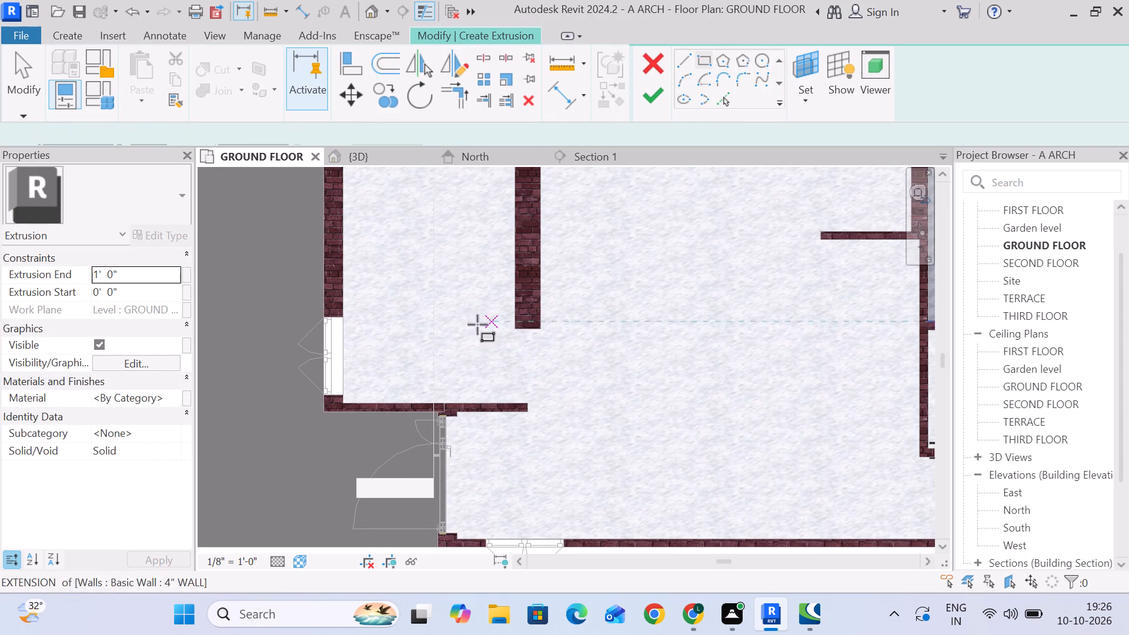
{"action": "middle_click_drag", "start_coordinate": [383, 273], "coordinate": [382, 385]}
{"action": "scroll", "coordinate": [359, 269], "scroll_direction": "up", "scroll_amount": 4}
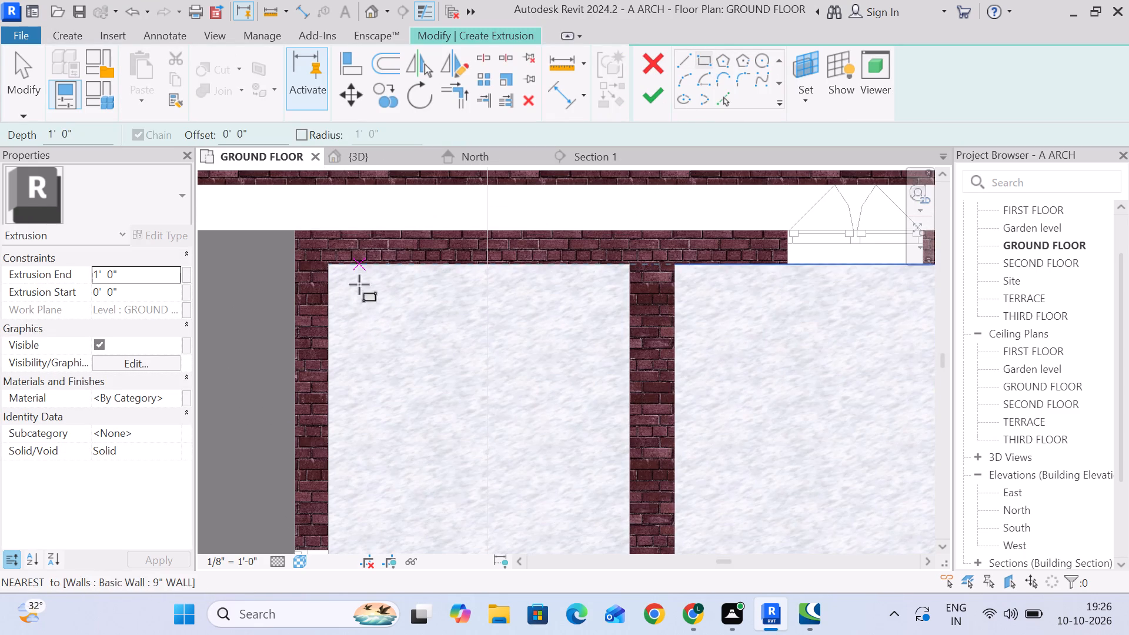
{"action": "middle_click_drag", "start_coordinate": [395, 336], "coordinate": [395, 282]}
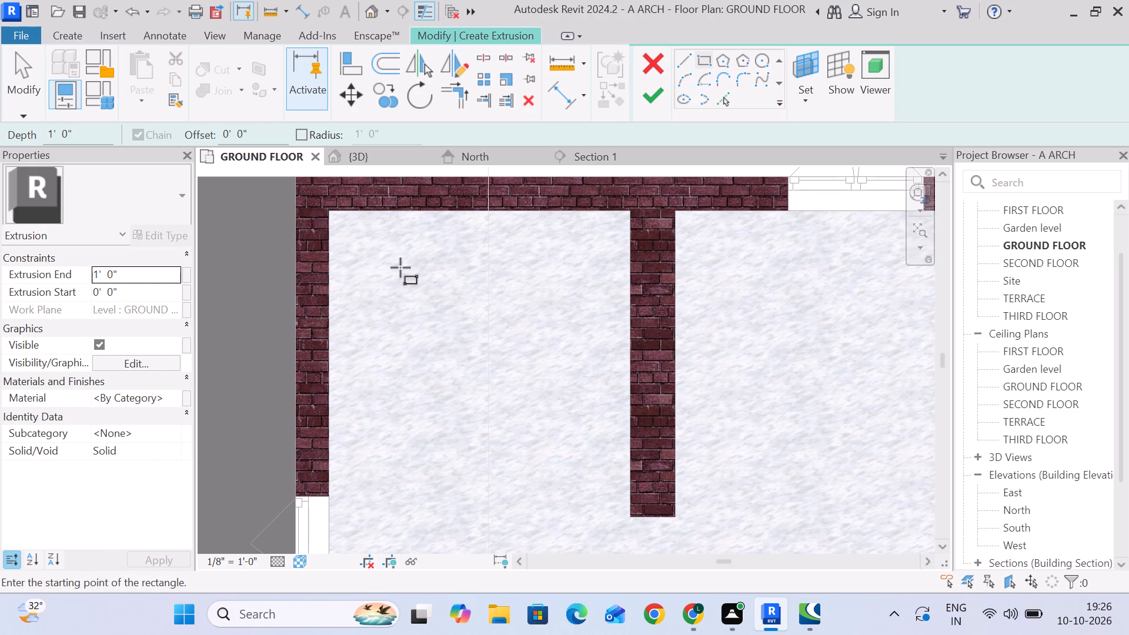
{"action": "scroll", "coordinate": [403, 268], "scroll_direction": "down", "scroll_amount": 2}
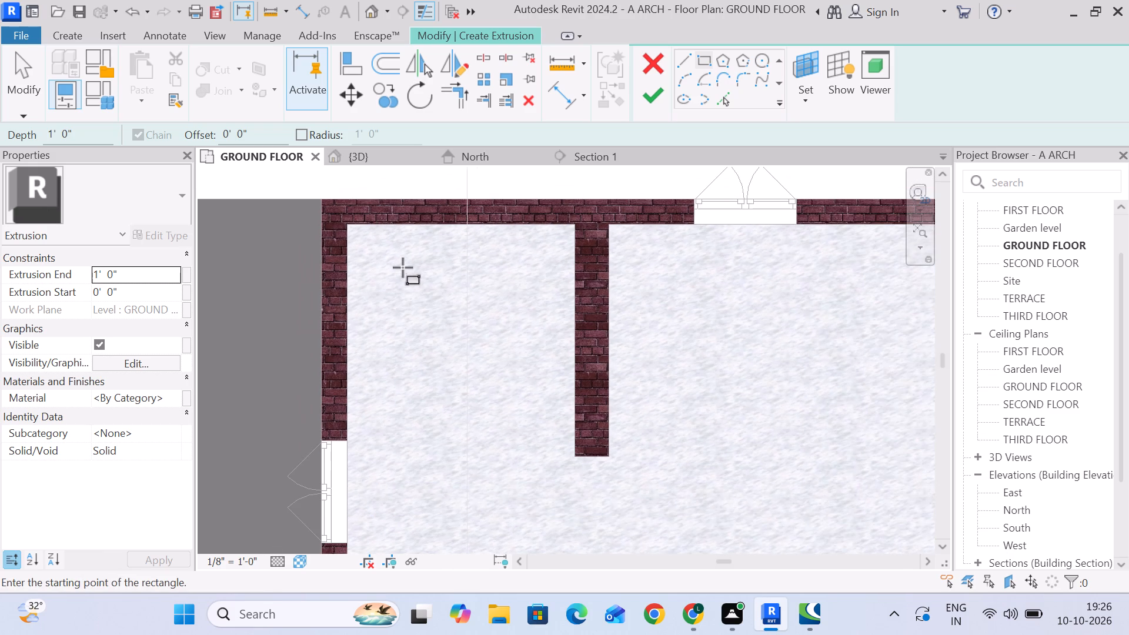
{"action": "middle_click_drag", "start_coordinate": [403, 296], "coordinate": [392, 262]}
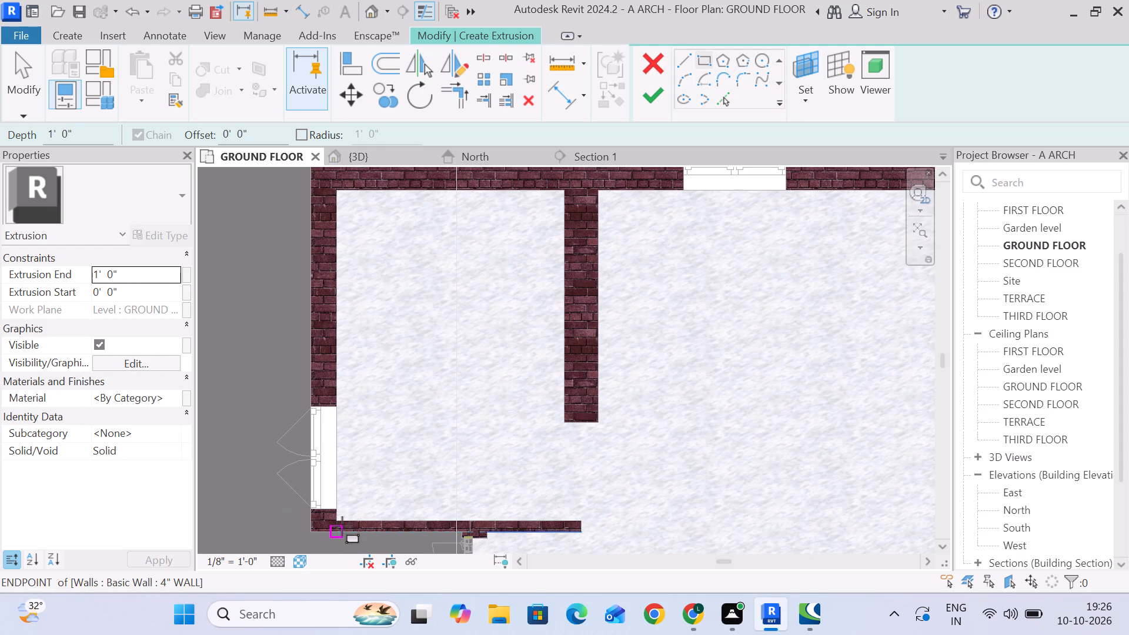
{"action": "scroll", "coordinate": [338, 522], "scroll_direction": "up", "scroll_amount": 2}
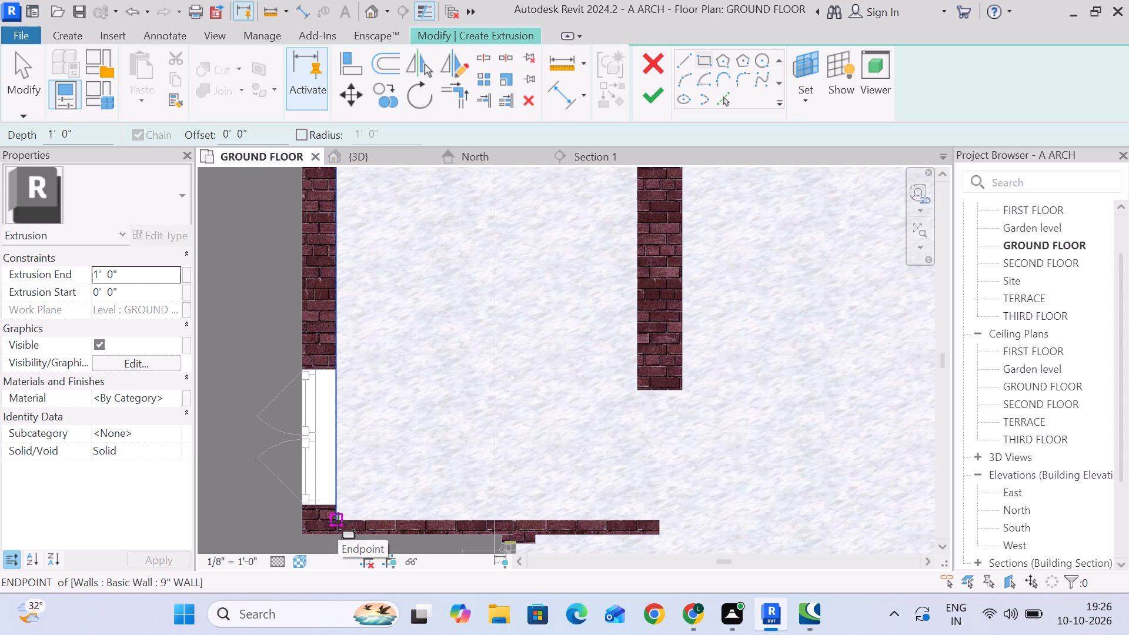
{"action": "left_click", "coordinate": [338, 522]}
{"action": "middle_click_drag", "start_coordinate": [393, 252], "coordinate": [406, 305]}
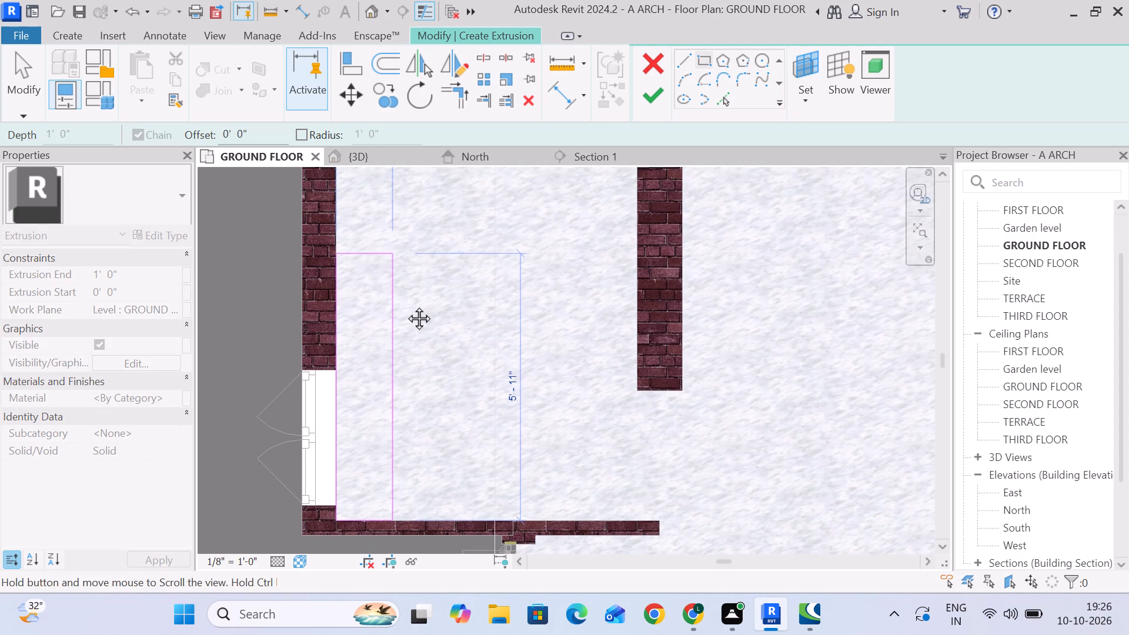
{"action": "middle_click_drag", "start_coordinate": [406, 305], "coordinate": [413, 343]}
{"action": "scroll", "coordinate": [417, 344], "scroll_direction": "down", "scroll_amount": 4}
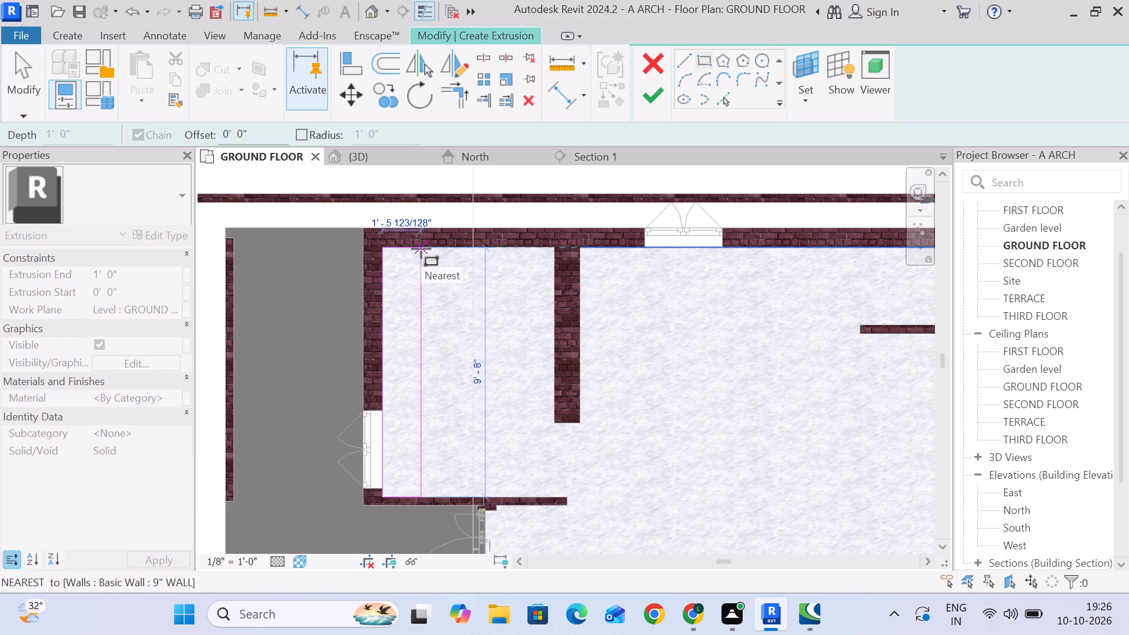
{"action": "left_click", "coordinate": [421, 249]}
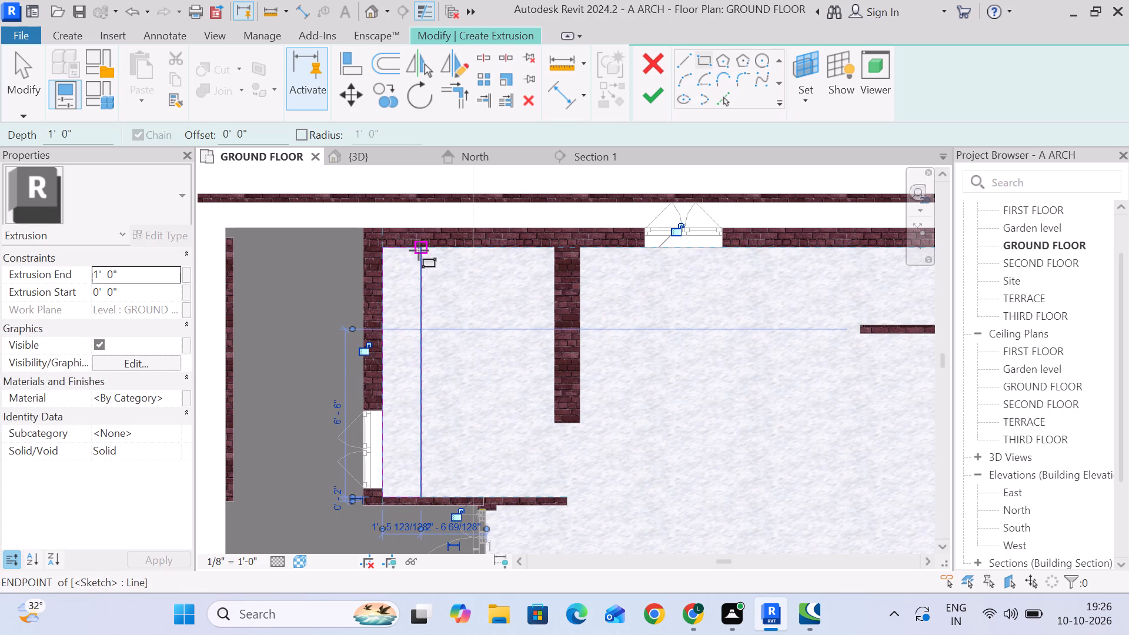
Sketch adjoining rectangles about 1' 2" deep along the 9" side wall and about 5' 8" long along the thick partition to its free end.
{"action": "left_click", "coordinate": [420, 250]}
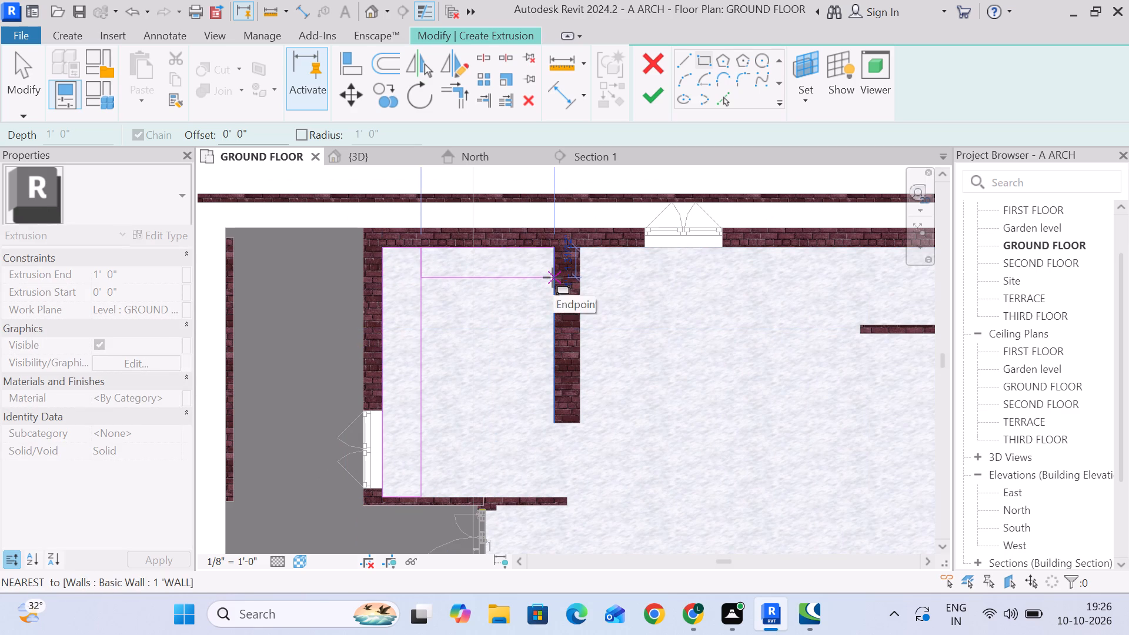
{"action": "left_click", "coordinate": [554, 278]}
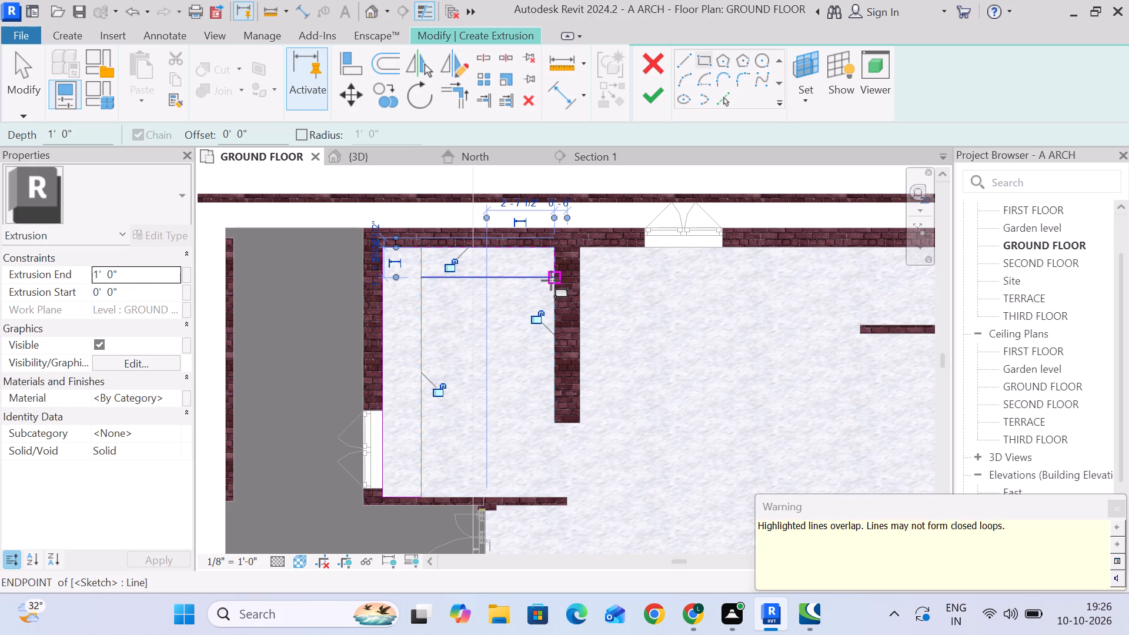
{"action": "left_click", "coordinate": [553, 279]}
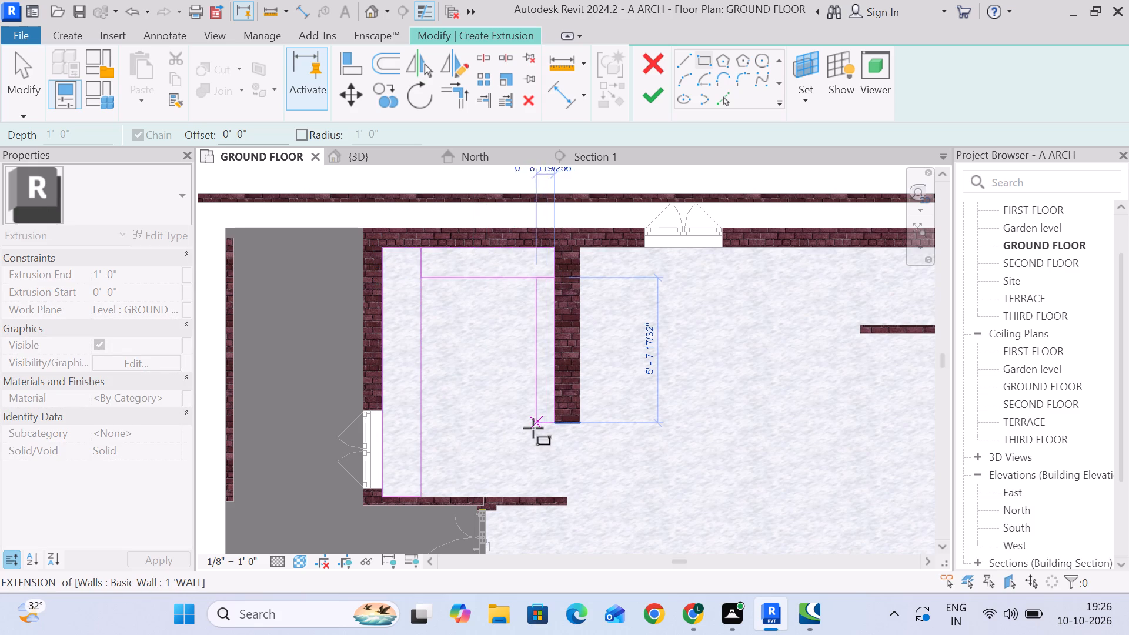
{"action": "left_click", "coordinate": [520, 422]}
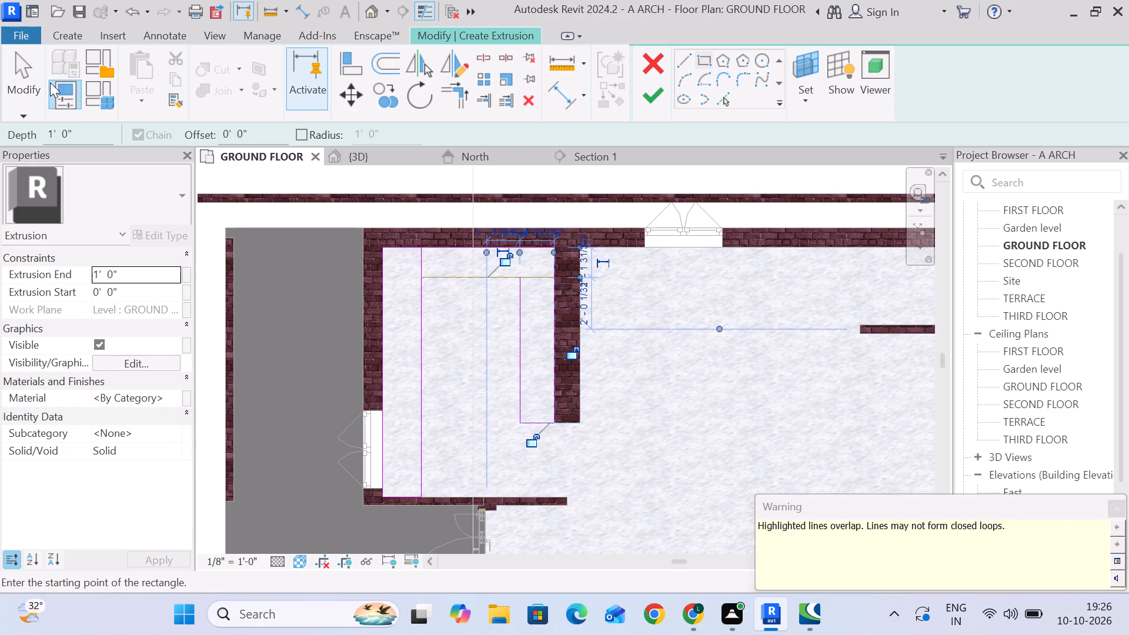
{"action": "left_click", "coordinate": [34, 76]}
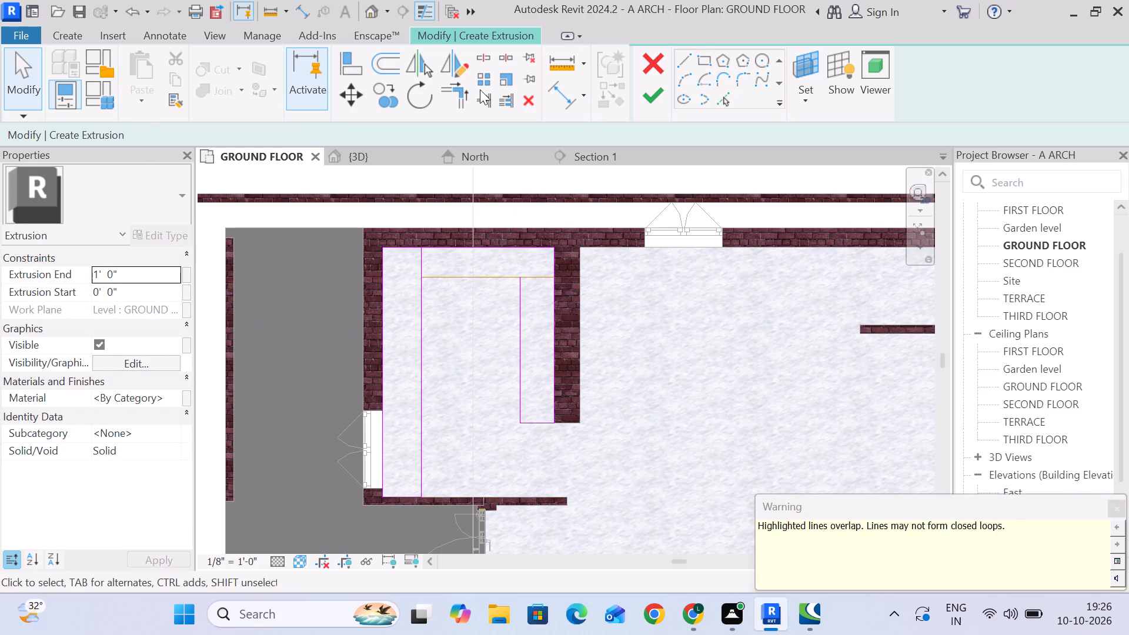
Trim the overlapping inner lines of the three rectangles to corners where the window-wall and partition legs meet the cross leg.
{"action": "left_click", "coordinate": [460, 93]}
{"action": "left_click", "coordinate": [423, 308]}
{"action": "left_click", "coordinate": [442, 283]}
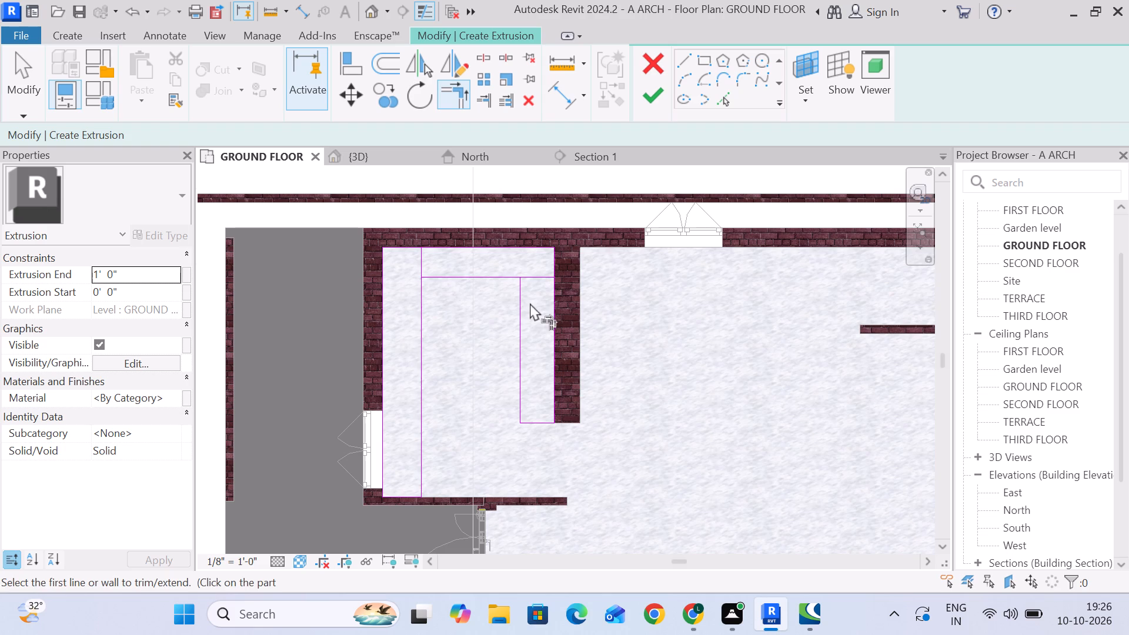
{"action": "left_click", "coordinate": [522, 305]}
{"action": "left_click", "coordinate": [493, 277]}
{"action": "left_click", "coordinate": [519, 303]}
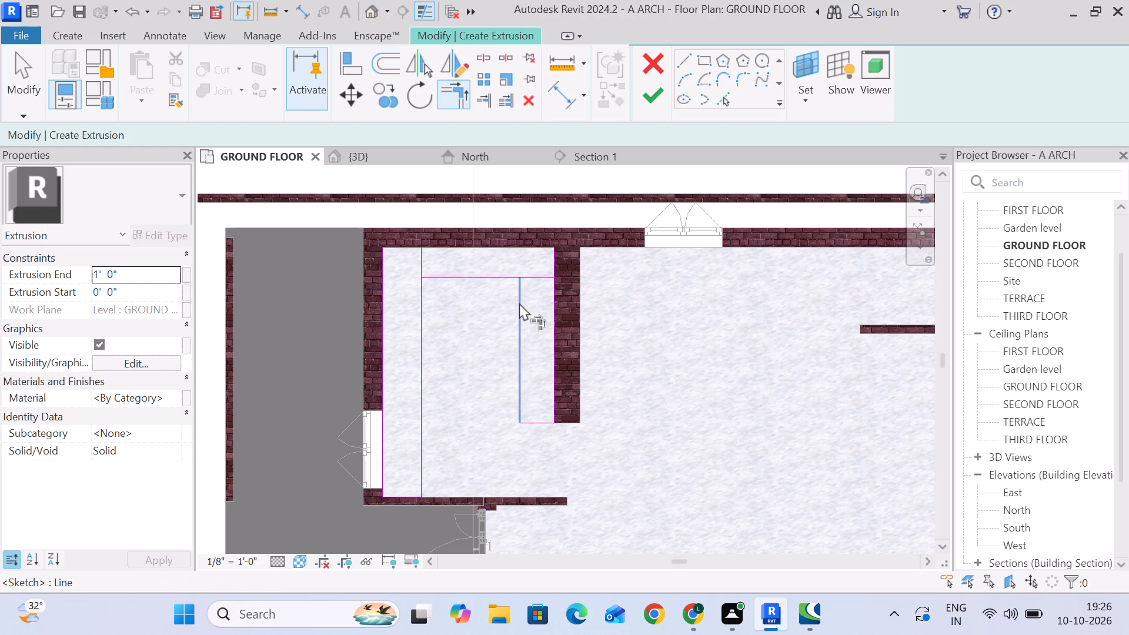
{"action": "left_click", "coordinate": [492, 279]}
{"action": "left_click", "coordinate": [418, 302]}
{"action": "left_click", "coordinate": [437, 276]}
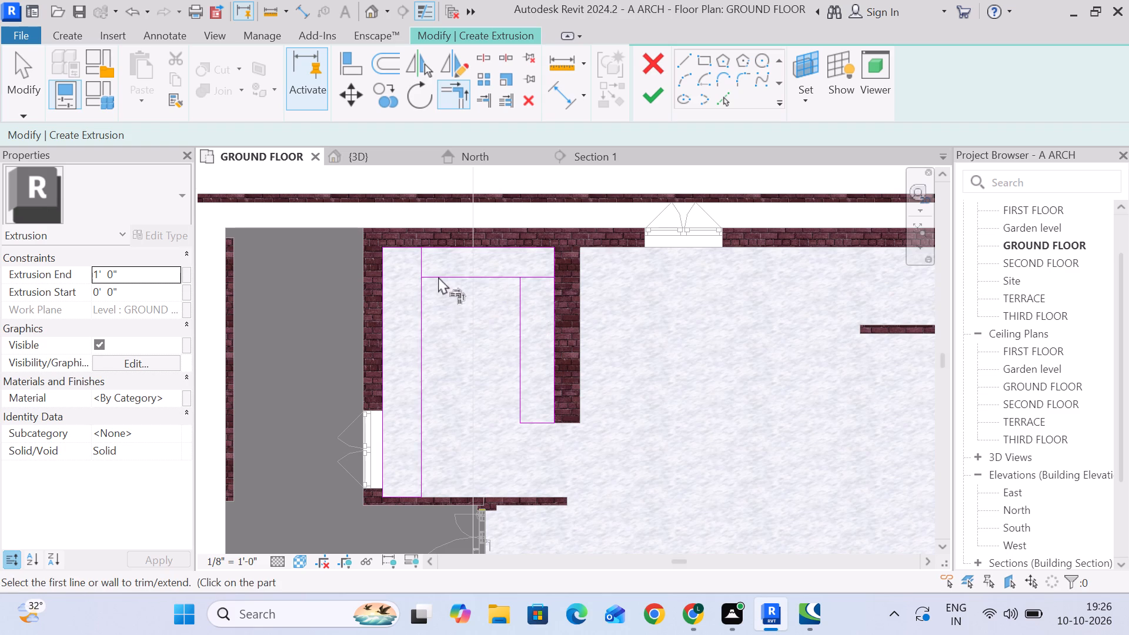
Delete the two leftover dividing lines at the inner corners so the sketch forms one U-shaped outline.
{"action": "left_click", "coordinate": [19, 81]}
{"action": "left_click", "coordinate": [422, 263]}
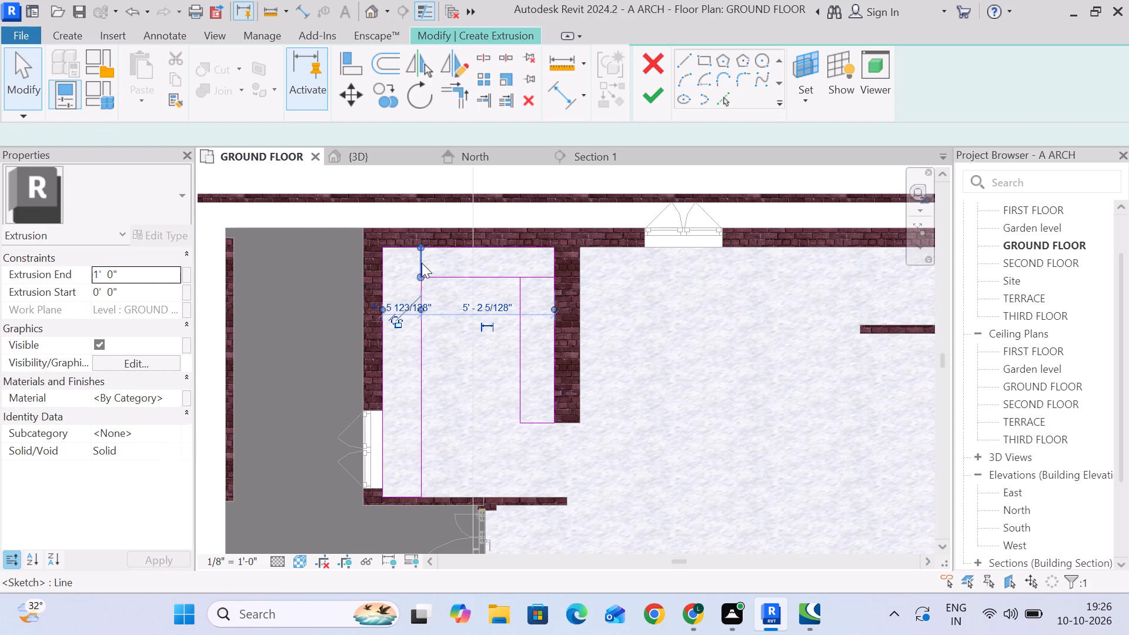
{"action": "key", "text": "Delete"}
{"action": "left_click", "coordinate": [532, 276]}
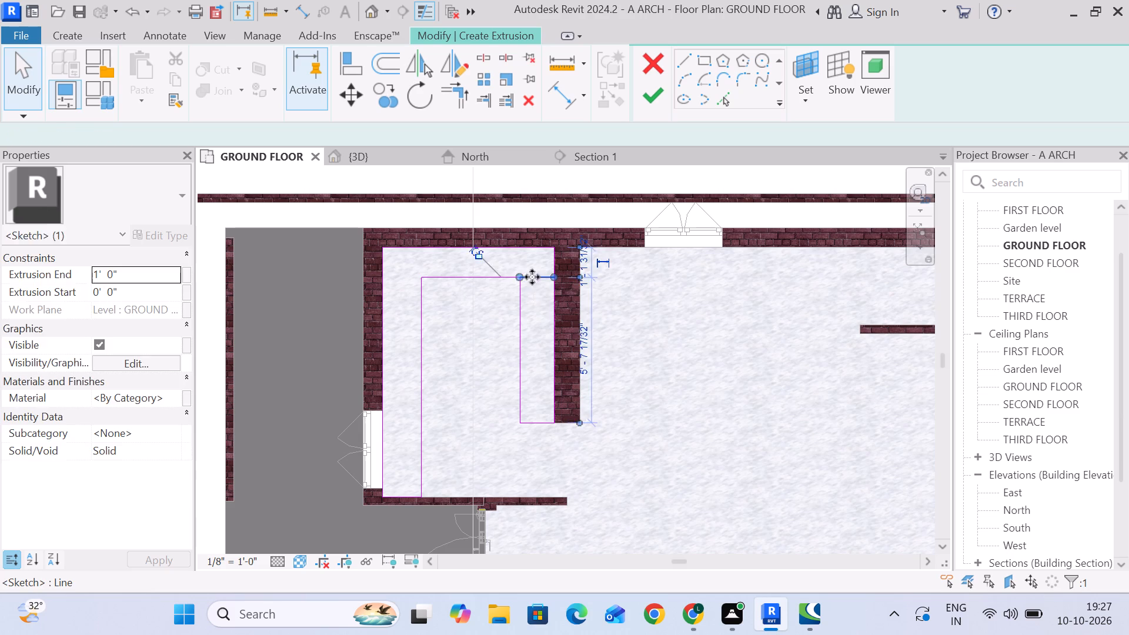
{"action": "key", "text": "Delete"}
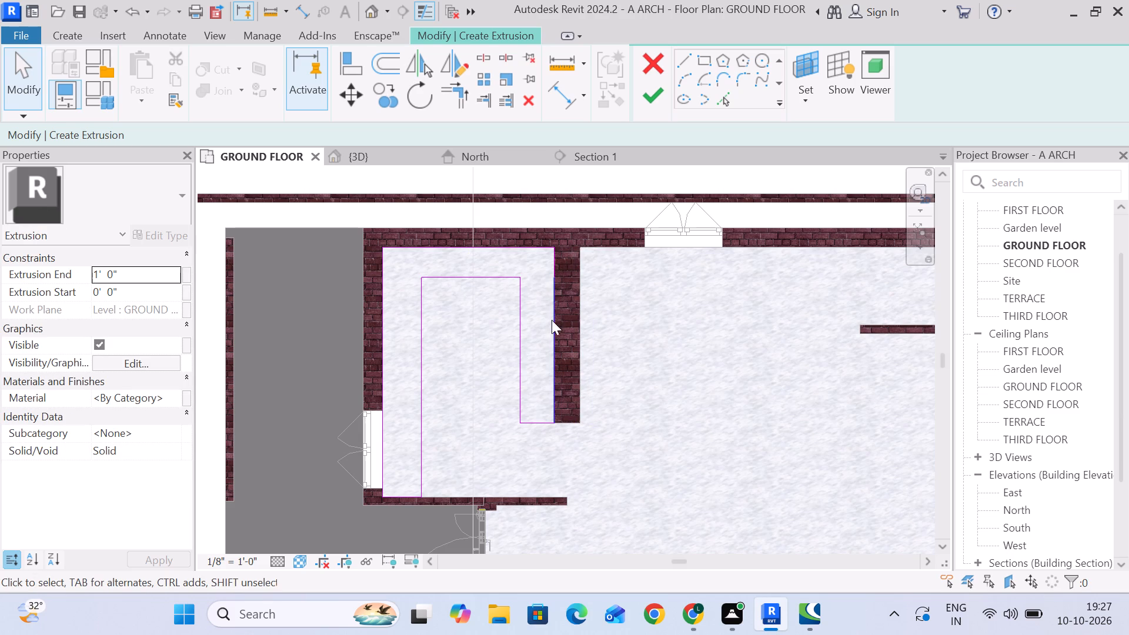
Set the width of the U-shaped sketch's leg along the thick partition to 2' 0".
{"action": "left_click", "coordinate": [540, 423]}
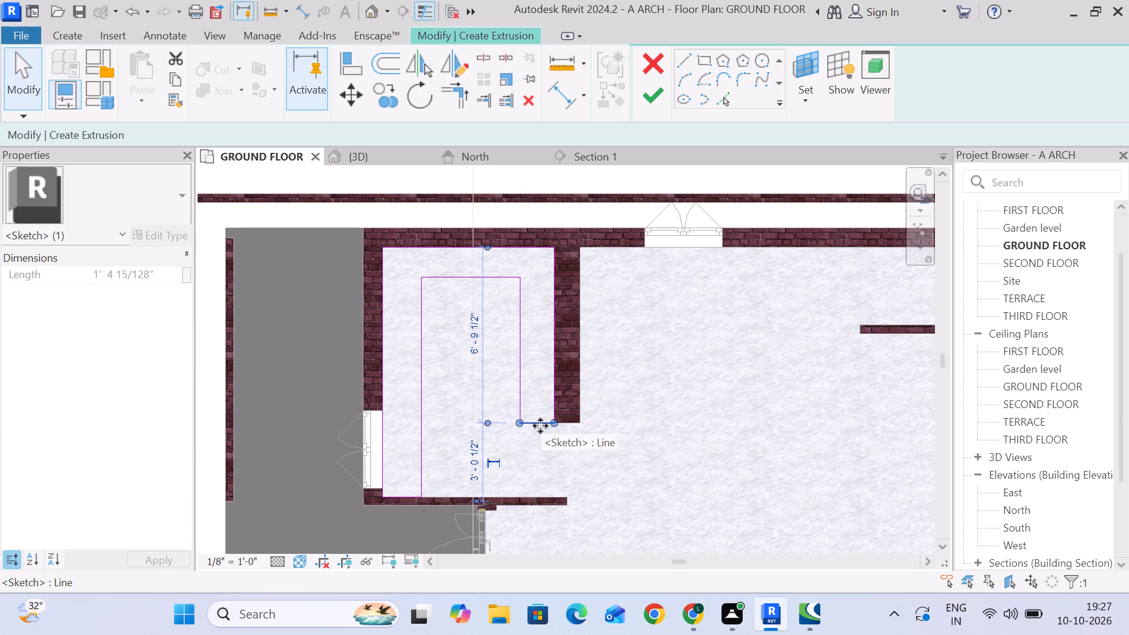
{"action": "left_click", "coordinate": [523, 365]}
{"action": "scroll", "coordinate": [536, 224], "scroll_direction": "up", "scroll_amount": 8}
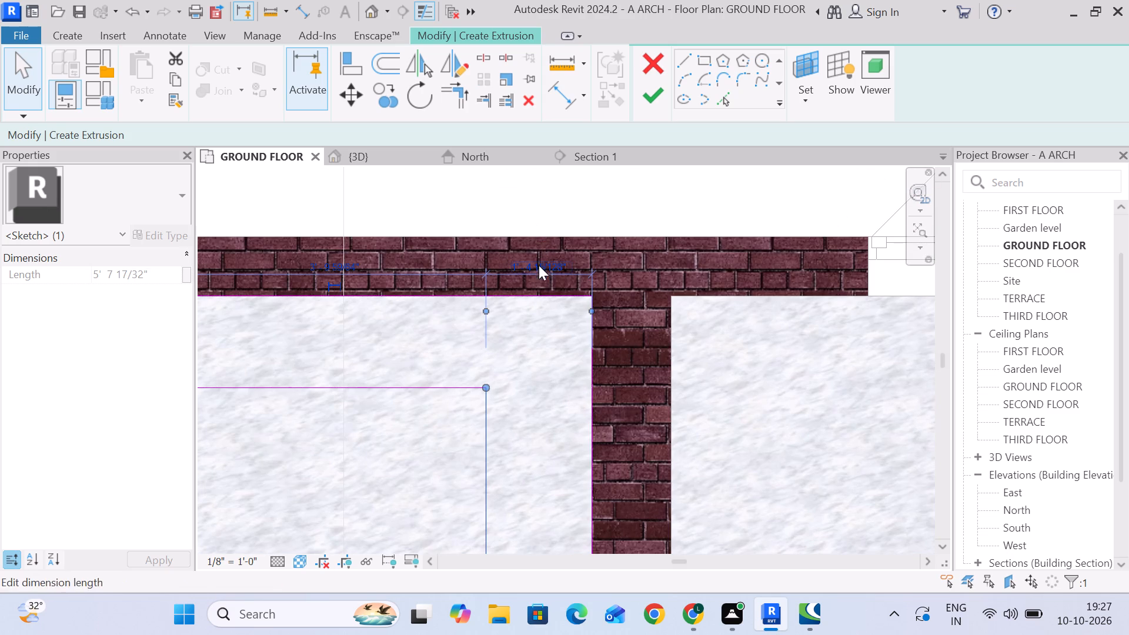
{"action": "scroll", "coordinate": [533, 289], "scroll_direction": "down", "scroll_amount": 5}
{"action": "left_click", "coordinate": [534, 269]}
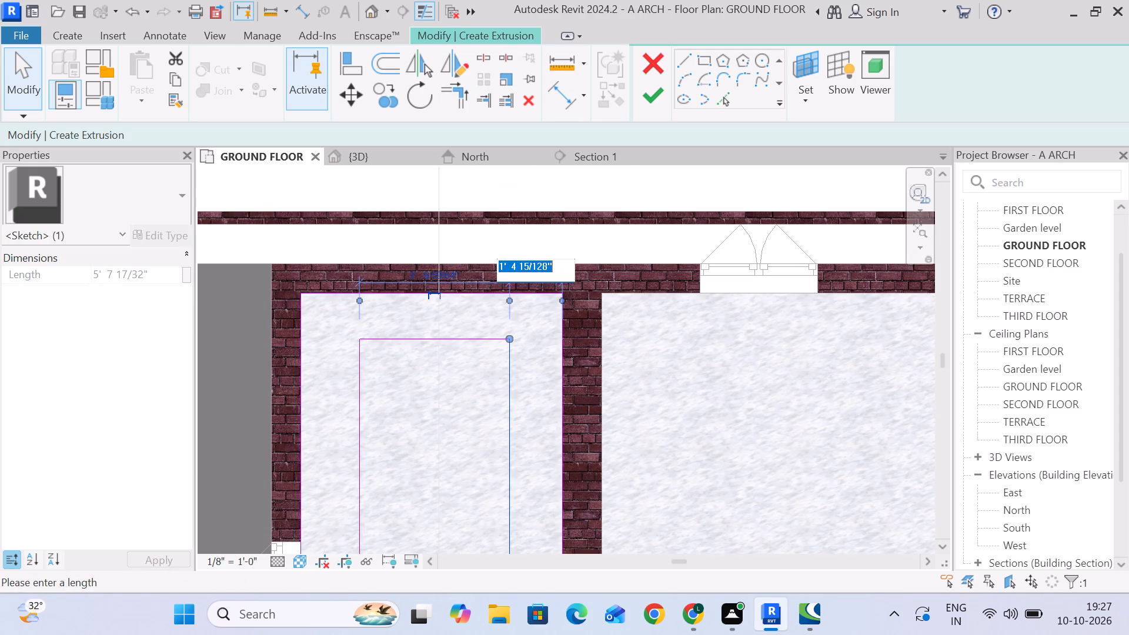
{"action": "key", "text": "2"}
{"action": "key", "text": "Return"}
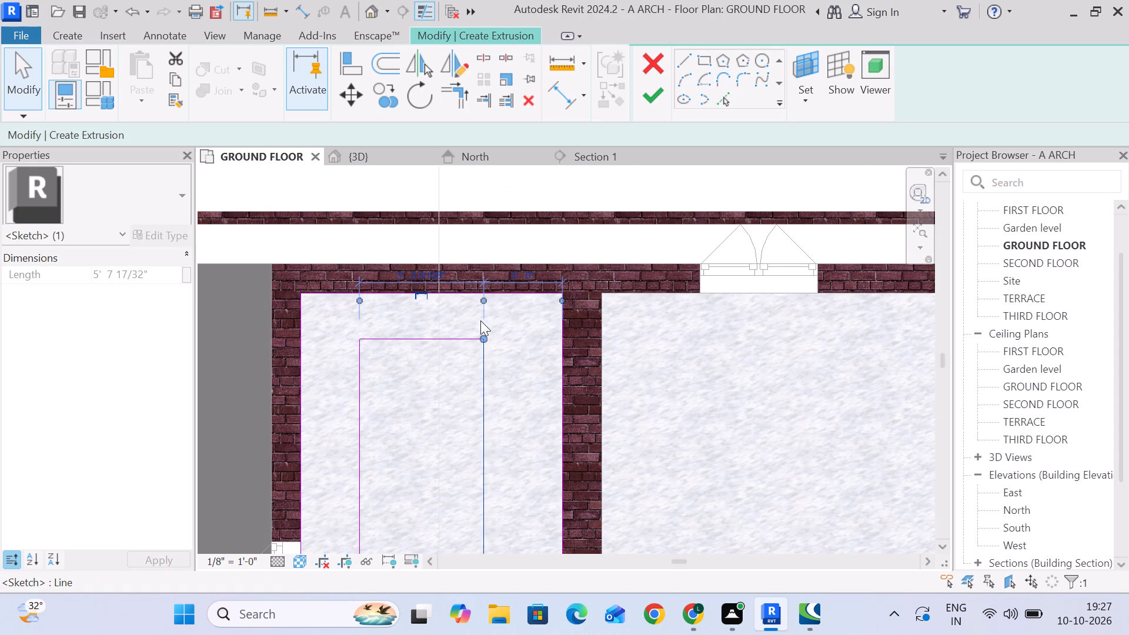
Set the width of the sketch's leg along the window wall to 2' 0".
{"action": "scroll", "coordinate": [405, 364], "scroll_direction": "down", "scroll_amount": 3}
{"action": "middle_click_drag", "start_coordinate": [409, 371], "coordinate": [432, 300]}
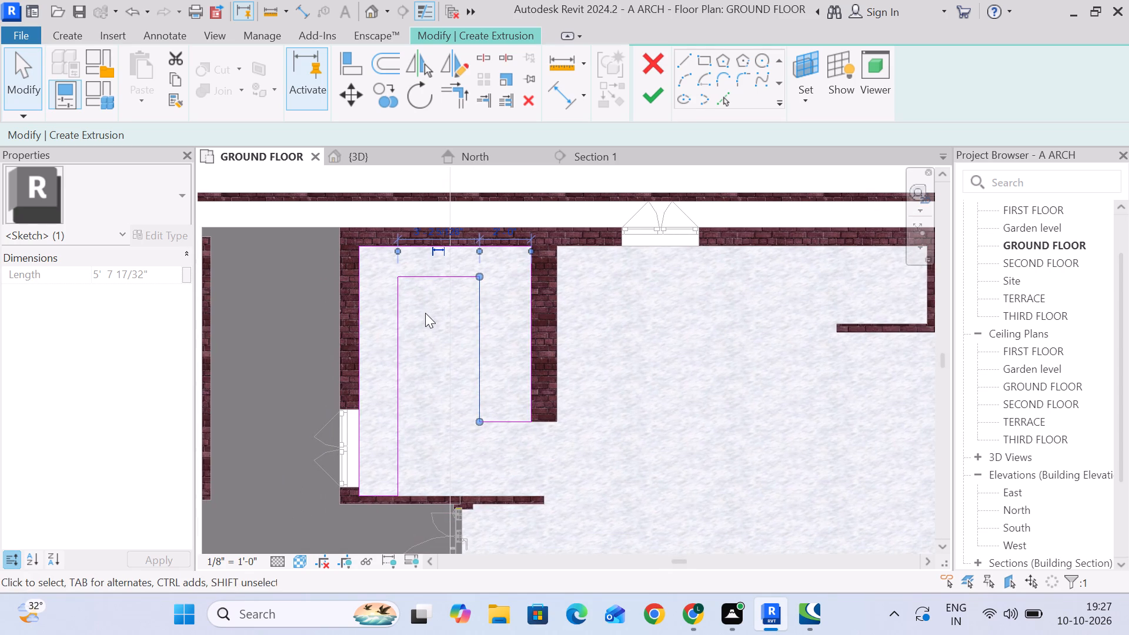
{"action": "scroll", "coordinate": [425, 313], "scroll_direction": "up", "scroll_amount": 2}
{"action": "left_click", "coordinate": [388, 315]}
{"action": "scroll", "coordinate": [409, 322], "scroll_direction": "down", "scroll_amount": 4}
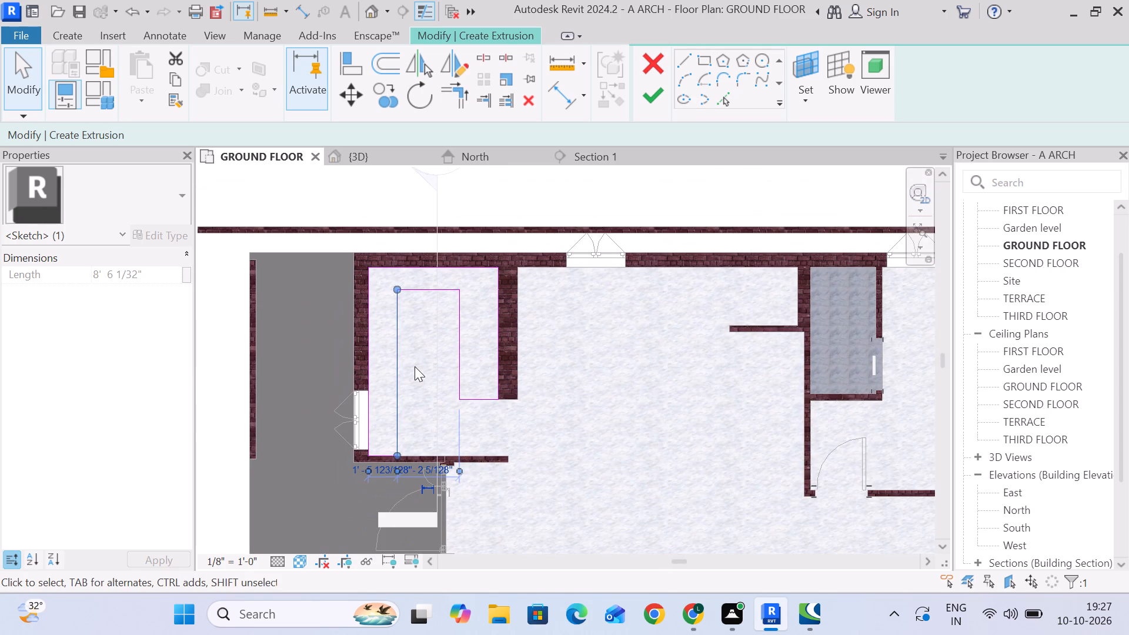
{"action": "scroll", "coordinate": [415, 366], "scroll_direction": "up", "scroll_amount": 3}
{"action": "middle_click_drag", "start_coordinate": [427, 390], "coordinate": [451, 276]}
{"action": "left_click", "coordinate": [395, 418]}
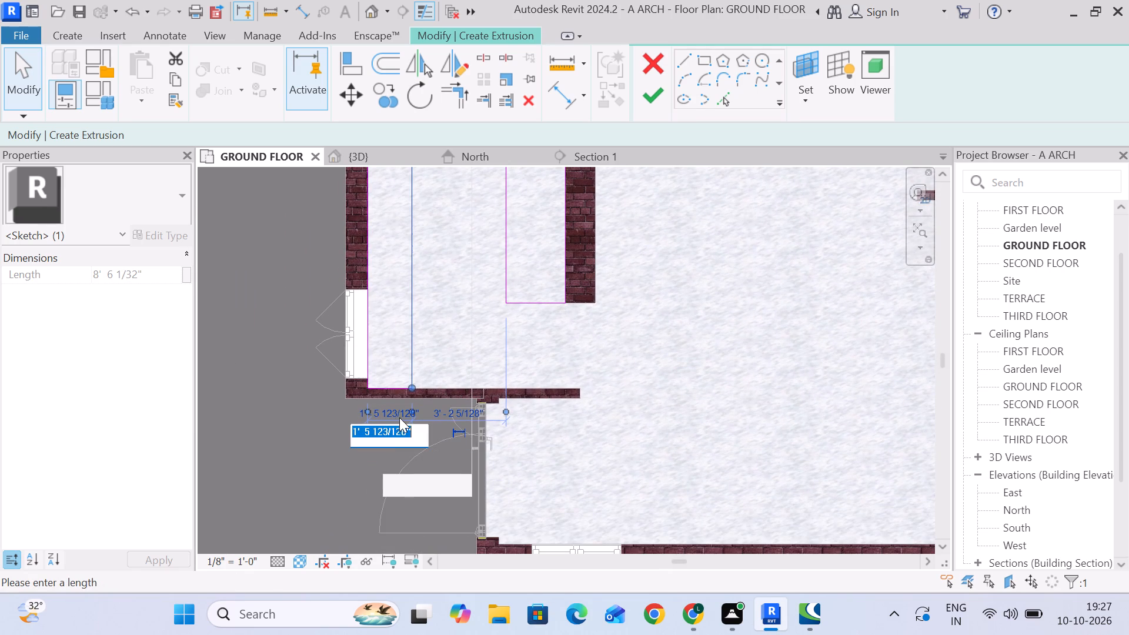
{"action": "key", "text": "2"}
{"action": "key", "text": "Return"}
Set the width of the sketch's leg along the window wall to 1' 6".
{"action": "scroll", "coordinate": [471, 320], "scroll_direction": "down", "scroll_amount": 5}
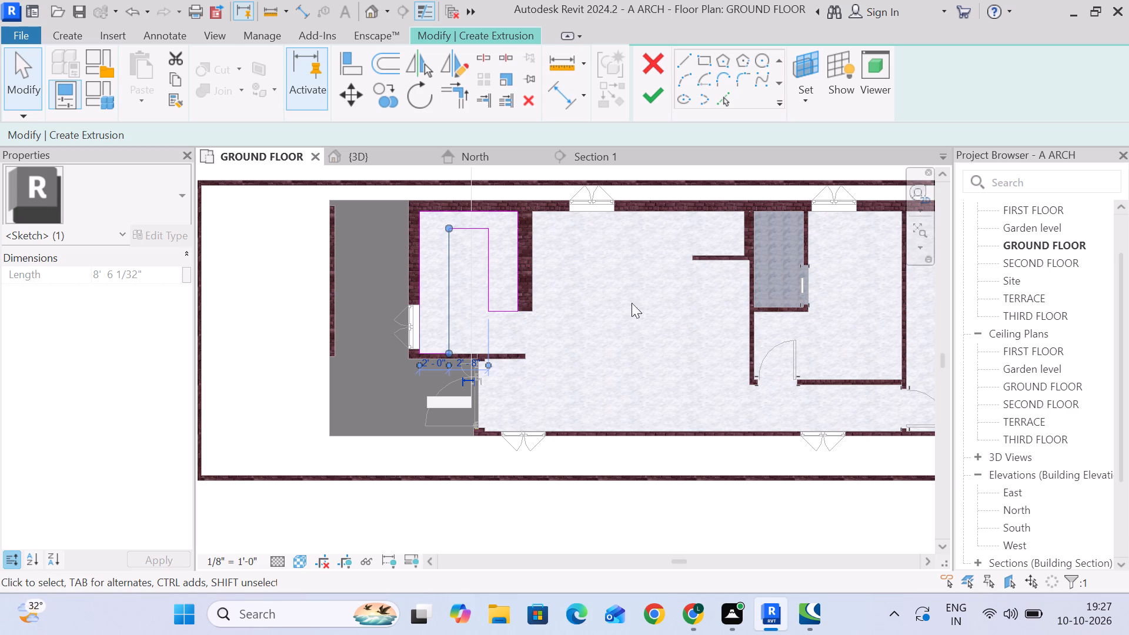
{"action": "scroll", "coordinate": [446, 268], "scroll_direction": "up", "scroll_amount": 5}
{"action": "scroll", "coordinate": [466, 238], "scroll_direction": "down", "scroll_amount": 1}
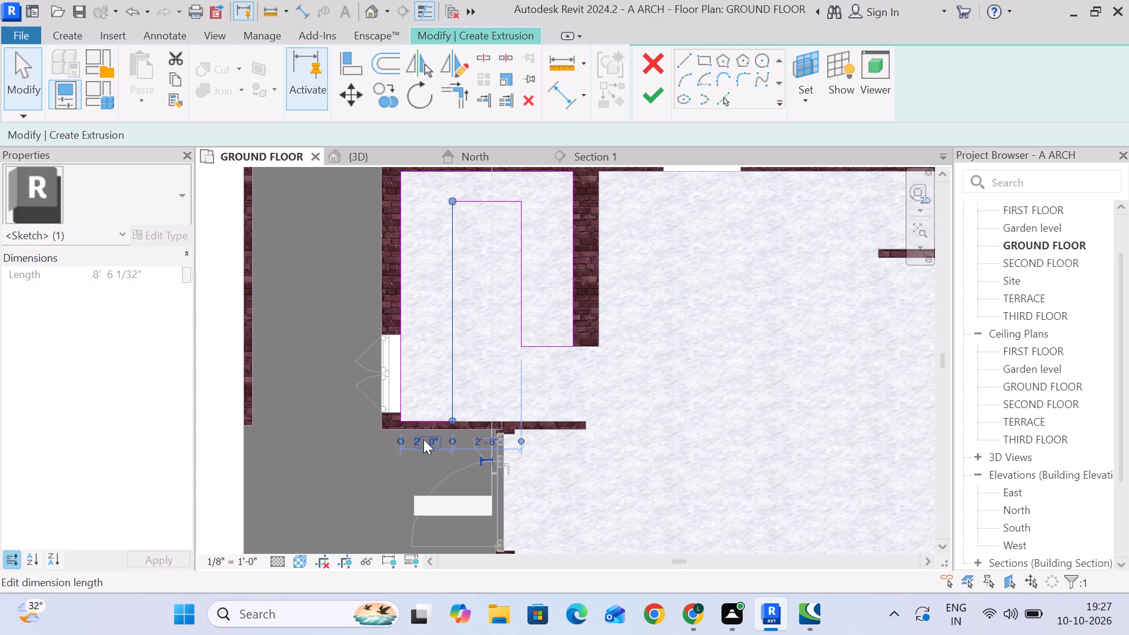
{"action": "left_click", "coordinate": [423, 439]}
{"action": "key", "text": "1"}
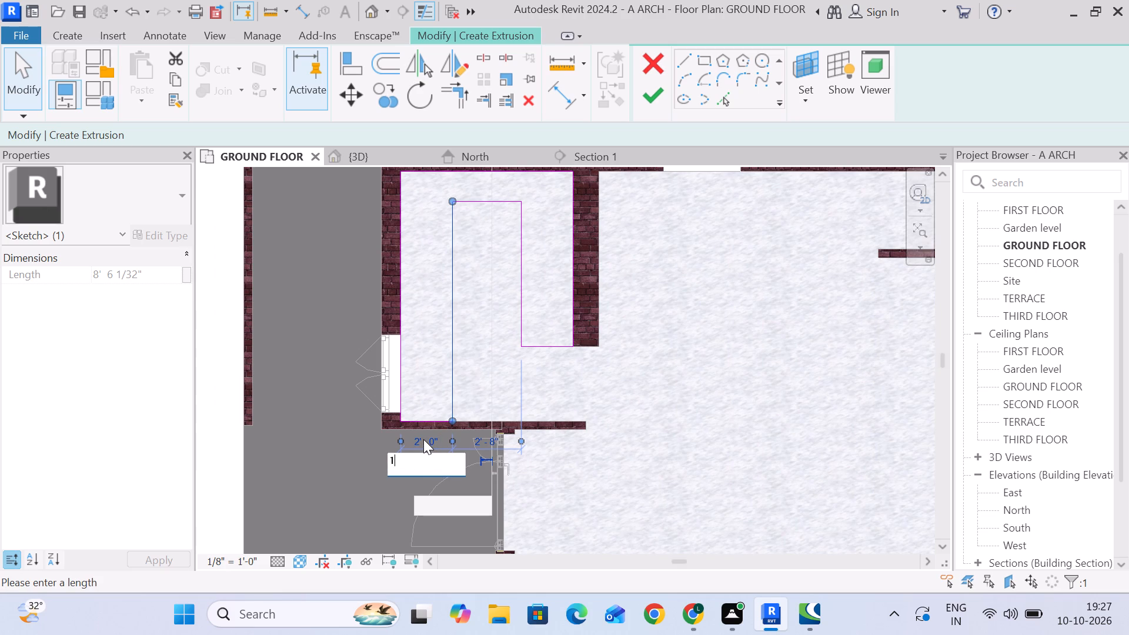
{"action": "key", "text": "apostrophe"}
{"action": "key", "text": "6"}
{"action": "key", "text": "shift+quotedbl"}
{"action": "key", "text": "Return"}
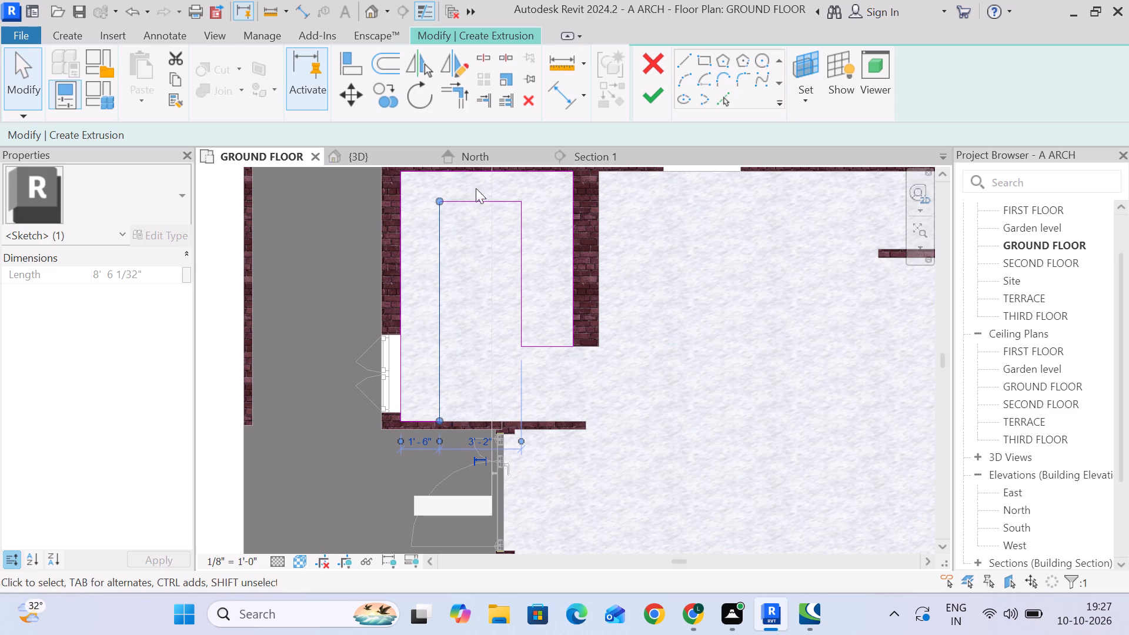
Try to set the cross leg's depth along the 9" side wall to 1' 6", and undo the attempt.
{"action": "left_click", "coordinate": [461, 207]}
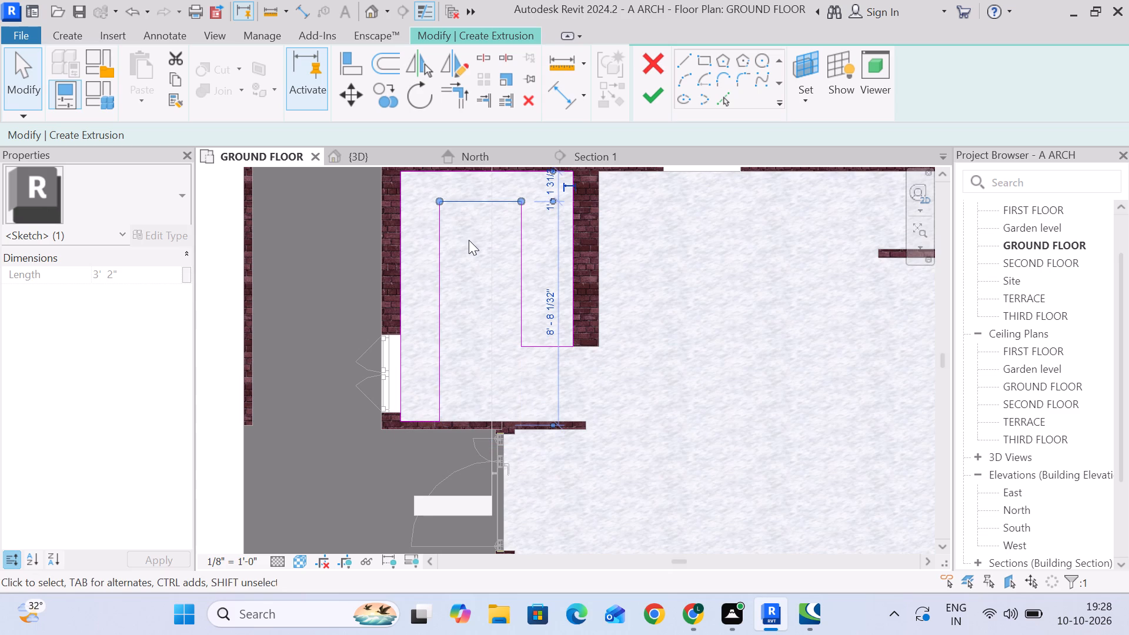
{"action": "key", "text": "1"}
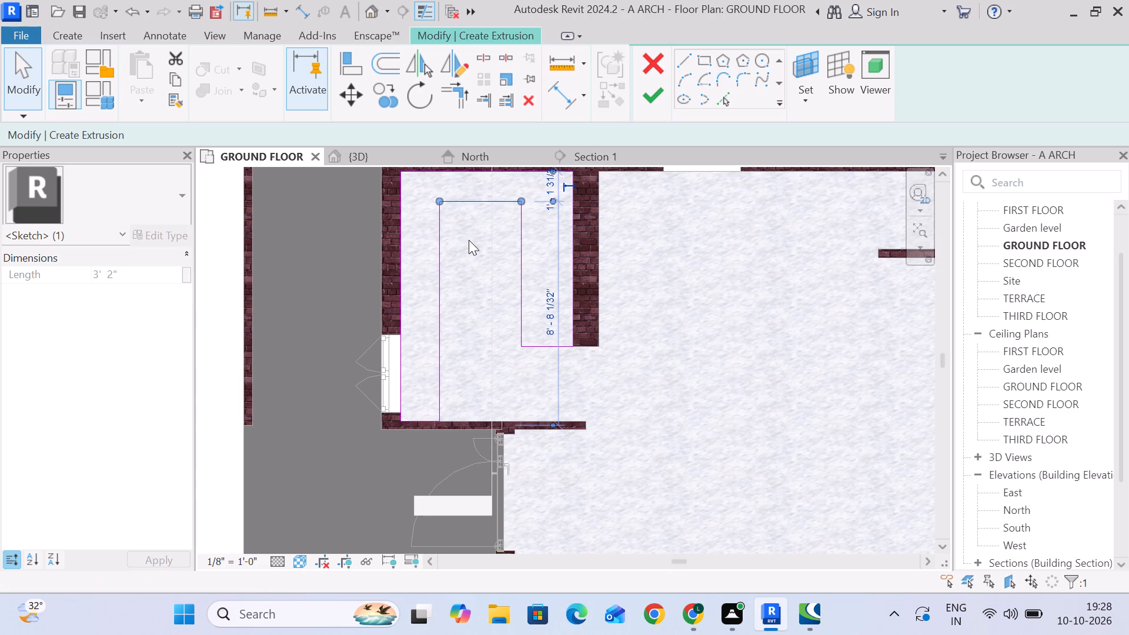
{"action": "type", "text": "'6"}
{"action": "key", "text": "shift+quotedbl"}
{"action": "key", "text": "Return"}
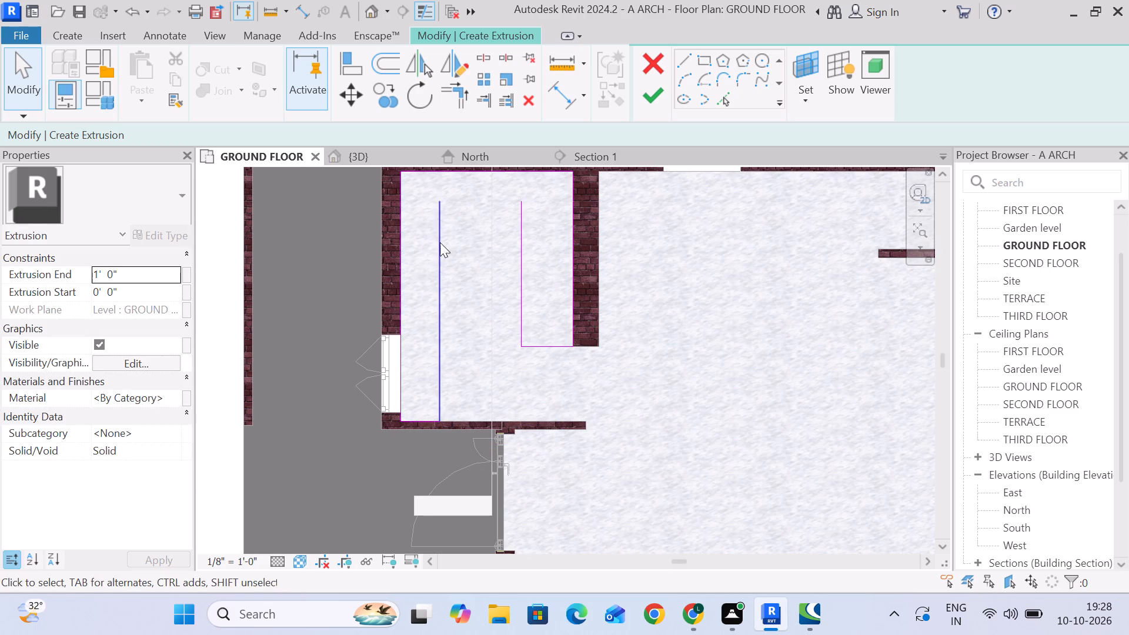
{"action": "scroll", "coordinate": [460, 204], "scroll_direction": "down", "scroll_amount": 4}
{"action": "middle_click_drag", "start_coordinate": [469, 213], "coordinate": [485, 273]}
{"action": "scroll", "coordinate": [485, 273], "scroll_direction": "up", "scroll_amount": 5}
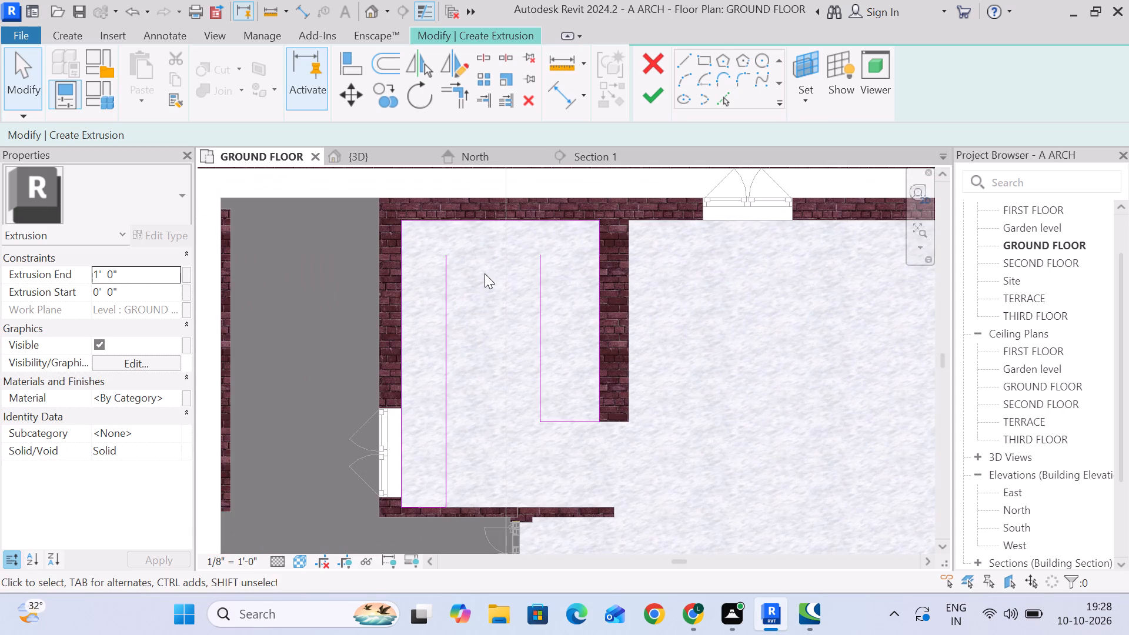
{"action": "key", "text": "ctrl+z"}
Set the depth of the sketch's cross leg along the 9" side wall to 1' 6".
{"action": "left_click", "coordinate": [479, 200]}
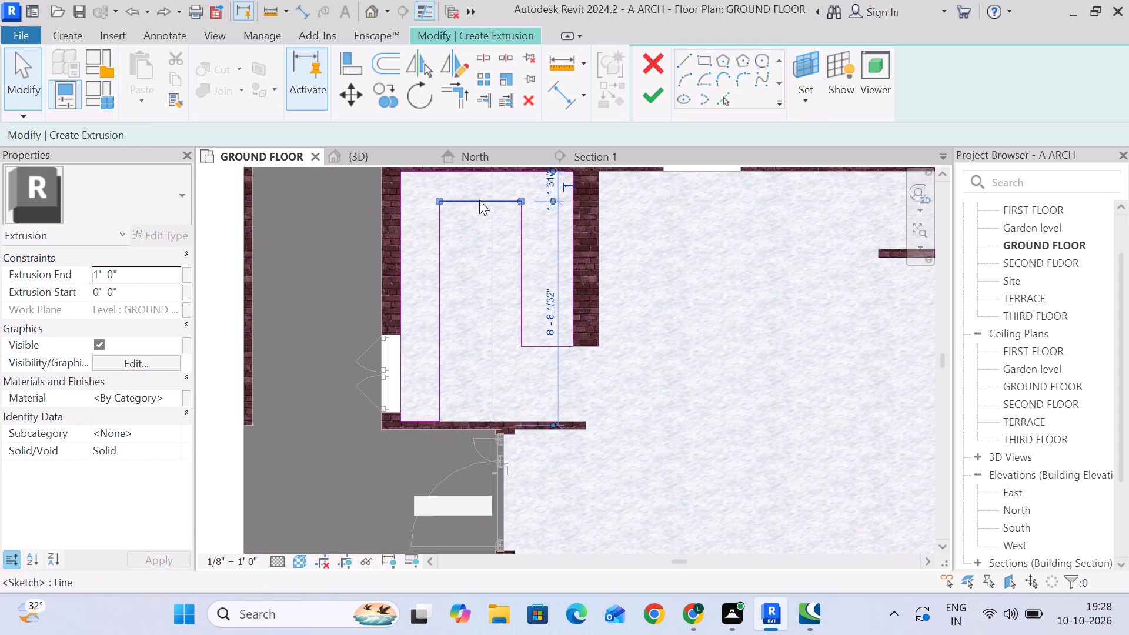
{"action": "middle_click_drag", "start_coordinate": [523, 195], "coordinate": [523, 259]}
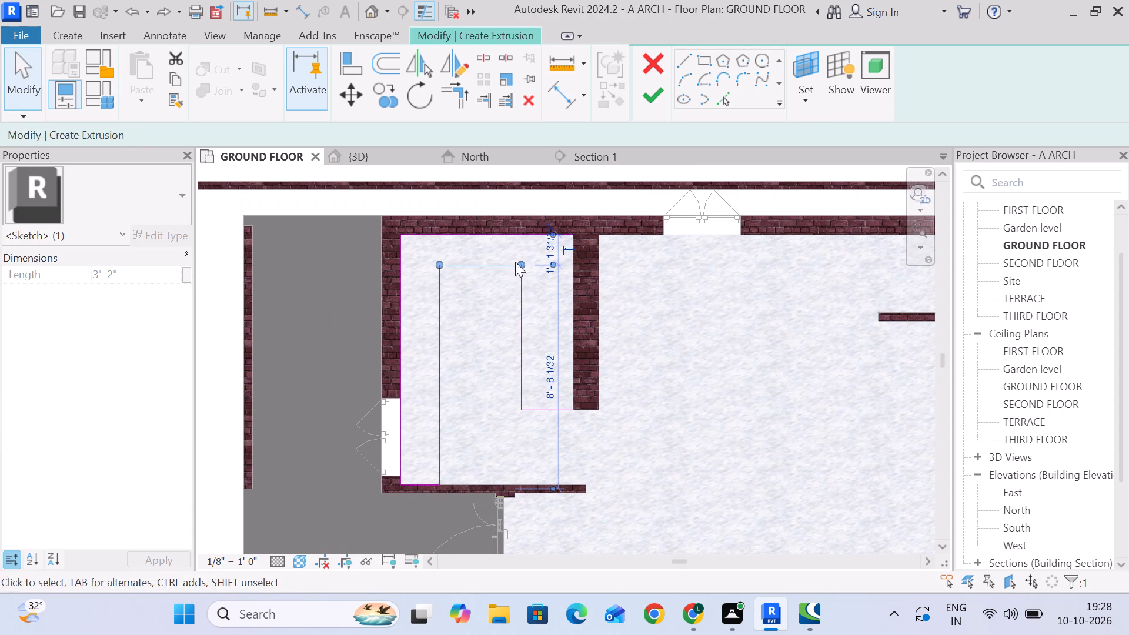
{"action": "scroll", "coordinate": [550, 288], "scroll_direction": "up", "scroll_amount": 3}
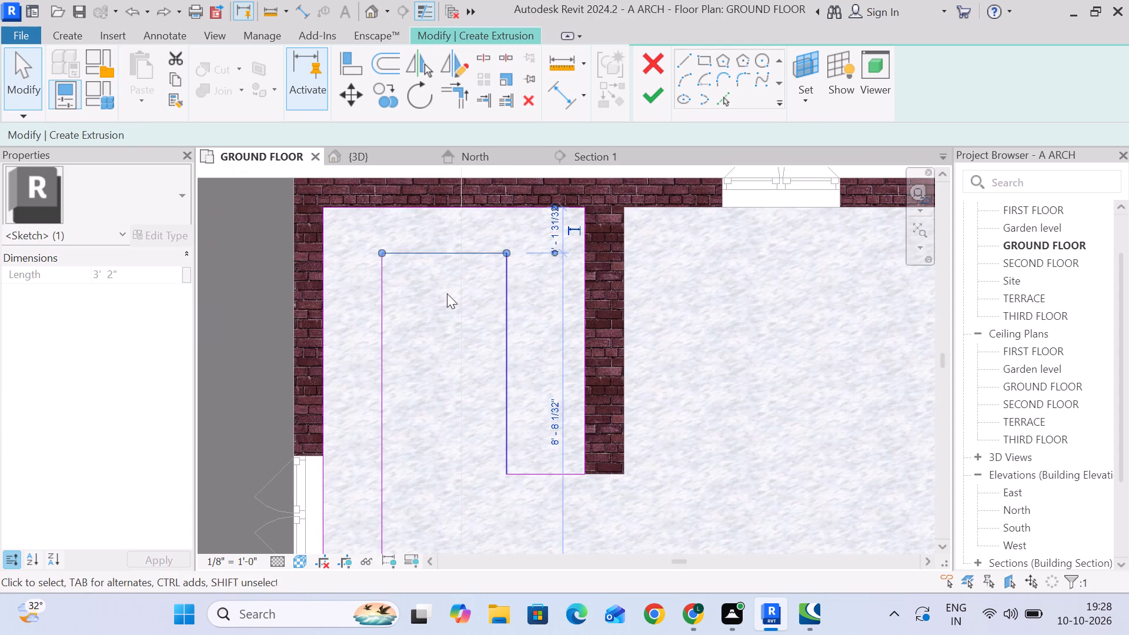
{"action": "scroll", "coordinate": [451, 288], "scroll_direction": "down", "scroll_amount": 3}
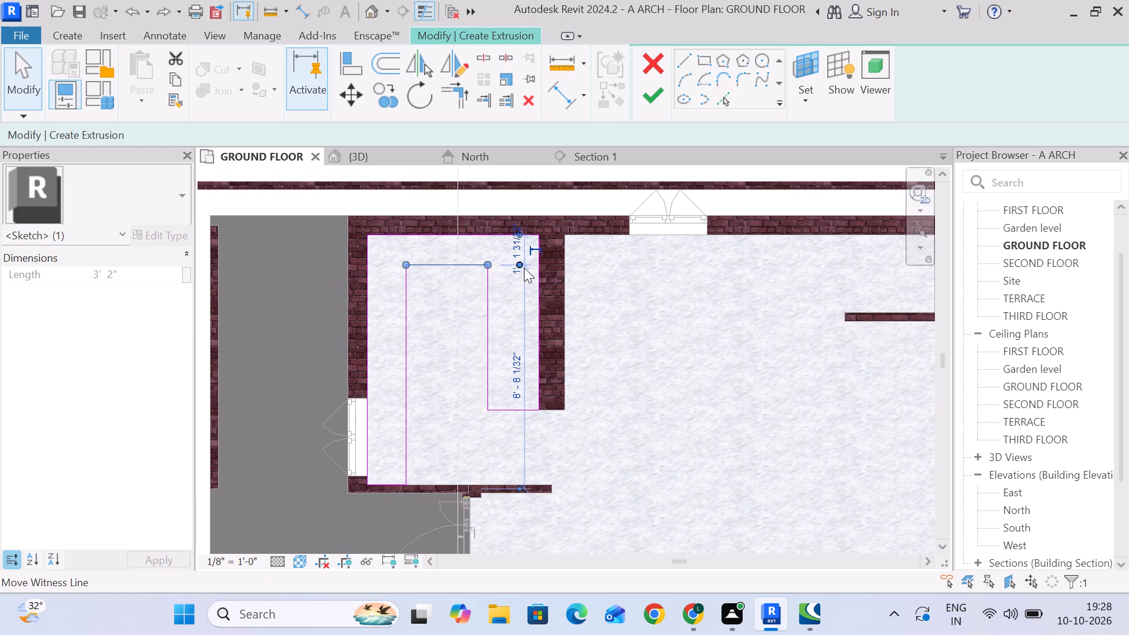
{"action": "scroll", "coordinate": [522, 242], "scroll_direction": "up", "scroll_amount": 5}
{"action": "left_click", "coordinate": [514, 249]}
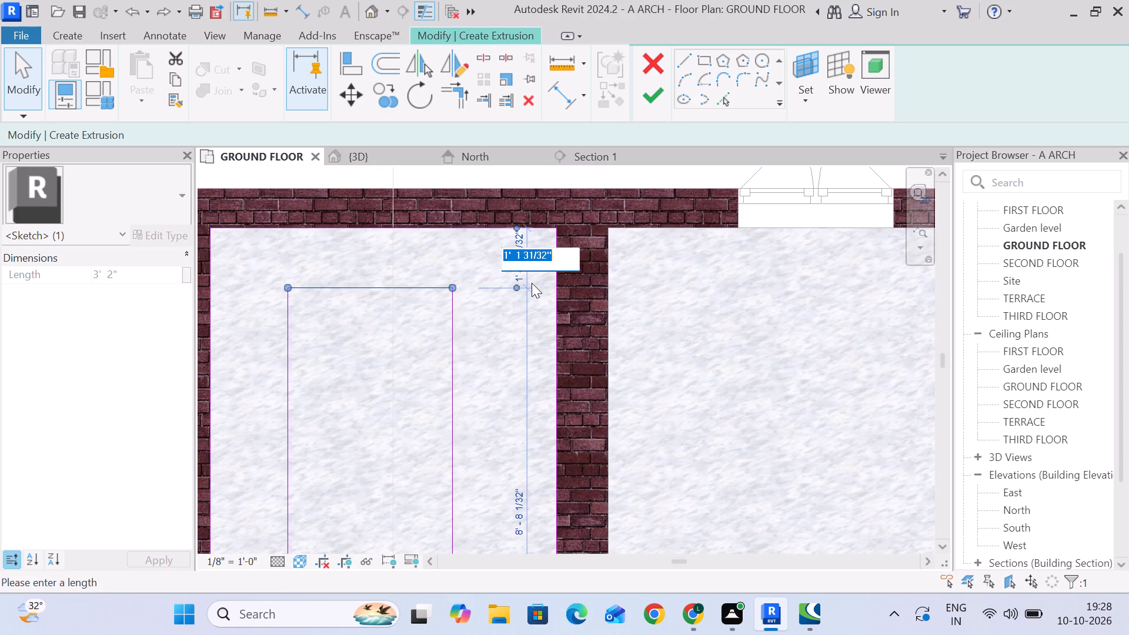
{"action": "key", "text": "1"}
{"action": "type", "text": "'6\""}
{"action": "key", "text": "Return"}
{"action": "scroll", "coordinate": [469, 371], "scroll_direction": "down", "scroll_amount": 3}
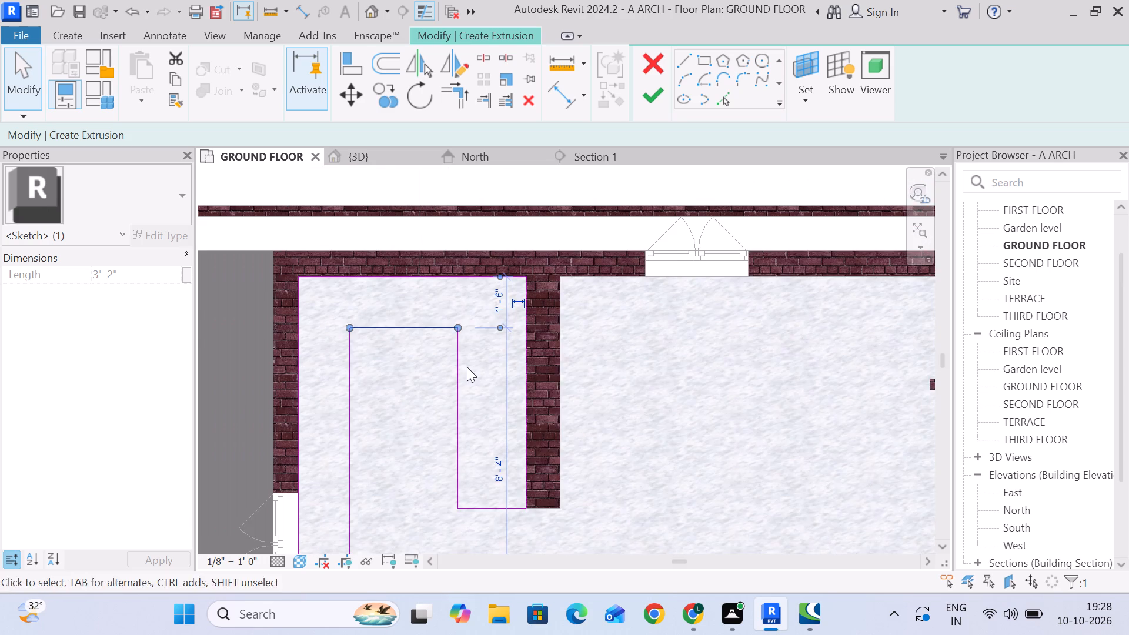
Set the width of the sketch's leg along the thick partition to 1' 6".
{"action": "middle_click_drag", "start_coordinate": [466, 365], "coordinate": [453, 309]}
{"action": "left_click", "coordinate": [453, 324]}
{"action": "left_click", "coordinate": [474, 447]}
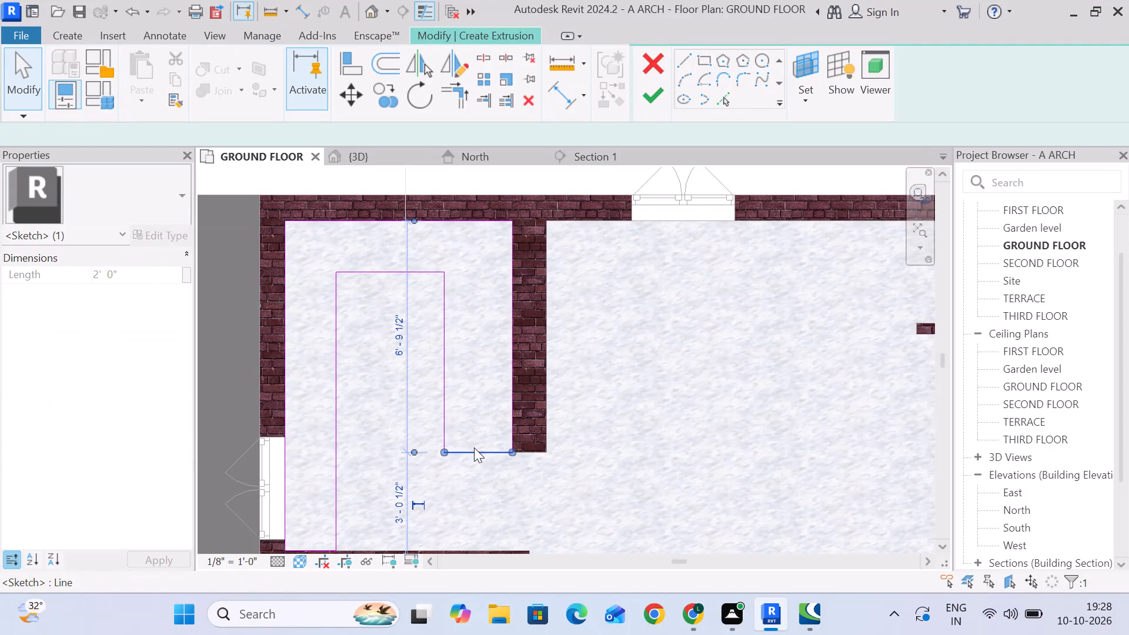
{"action": "scroll", "coordinate": [416, 479], "scroll_direction": "down", "scroll_amount": 3}
{"action": "left_click", "coordinate": [433, 393]}
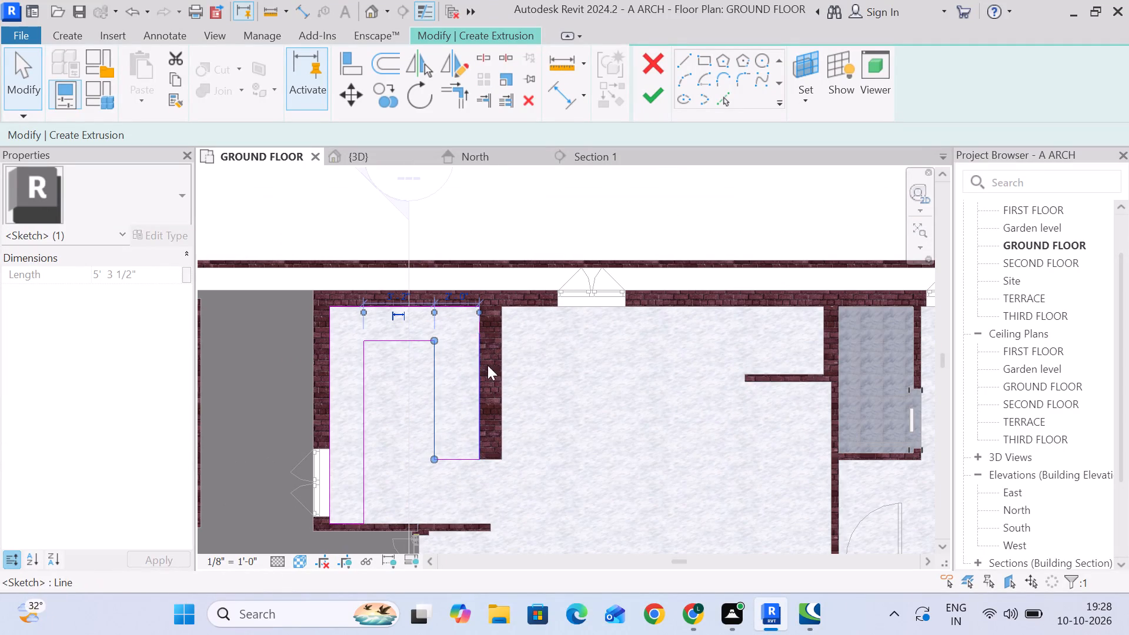
{"action": "left_click", "coordinate": [461, 296]}
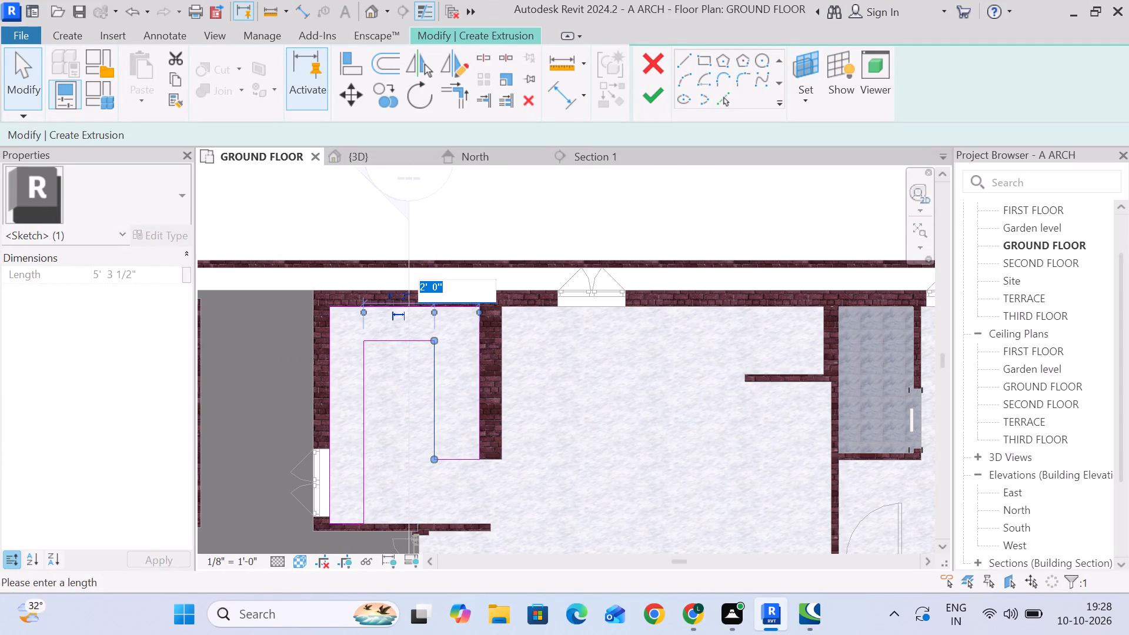
{"action": "key", "text": "1"}
{"action": "type", "text": "'6\""}
{"action": "key", "text": "Return"}
{"action": "left_click", "coordinate": [419, 421]}
{"action": "scroll", "coordinate": [426, 420], "scroll_direction": "down", "scroll_amount": 3}
{"action": "middle_click_drag", "start_coordinate": [425, 414], "coordinate": [408, 383]}
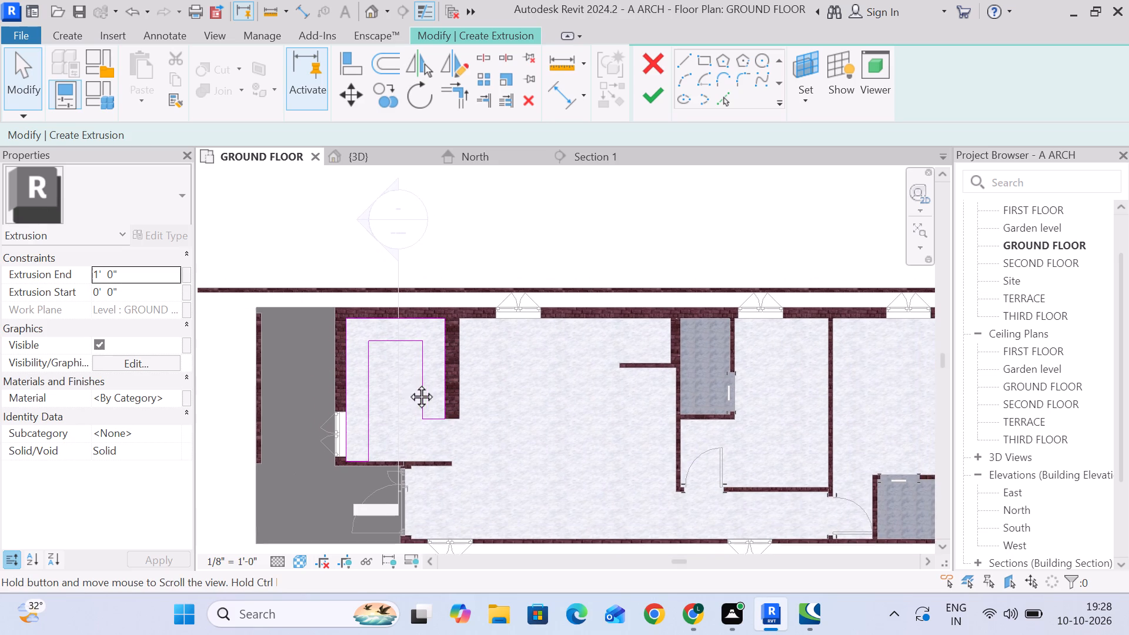
{"action": "middle_click_drag", "start_coordinate": [408, 383], "coordinate": [406, 343]}
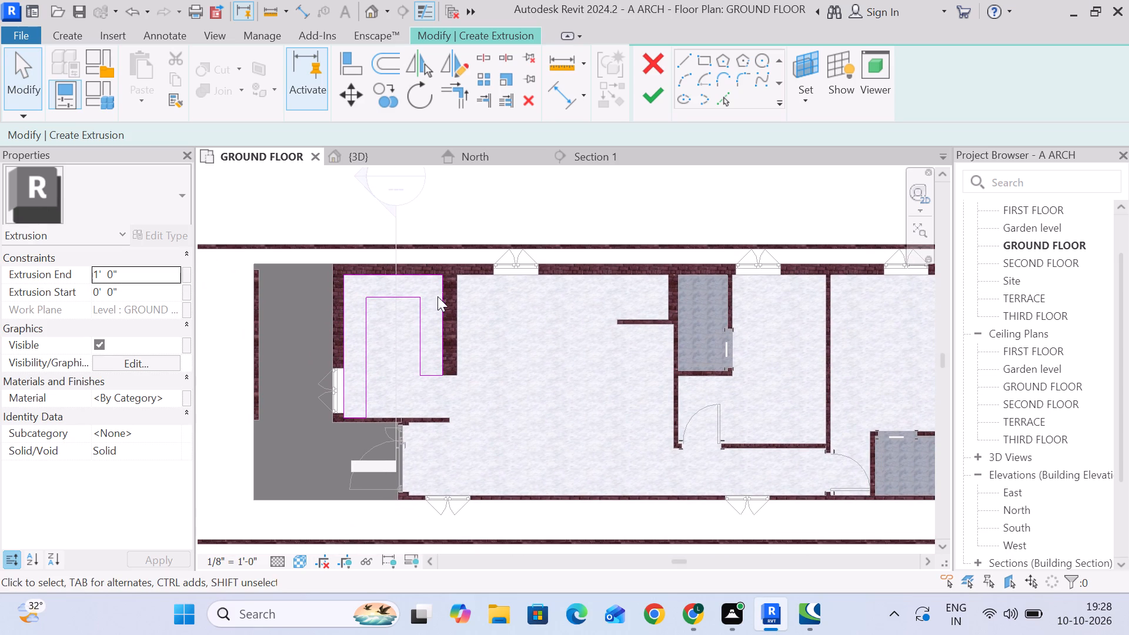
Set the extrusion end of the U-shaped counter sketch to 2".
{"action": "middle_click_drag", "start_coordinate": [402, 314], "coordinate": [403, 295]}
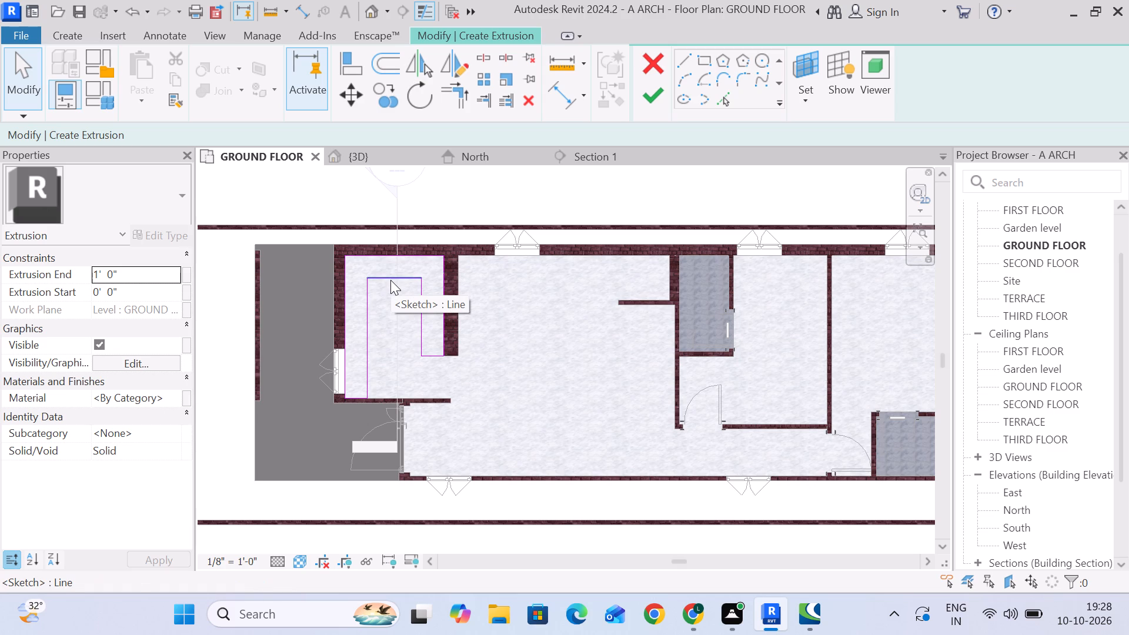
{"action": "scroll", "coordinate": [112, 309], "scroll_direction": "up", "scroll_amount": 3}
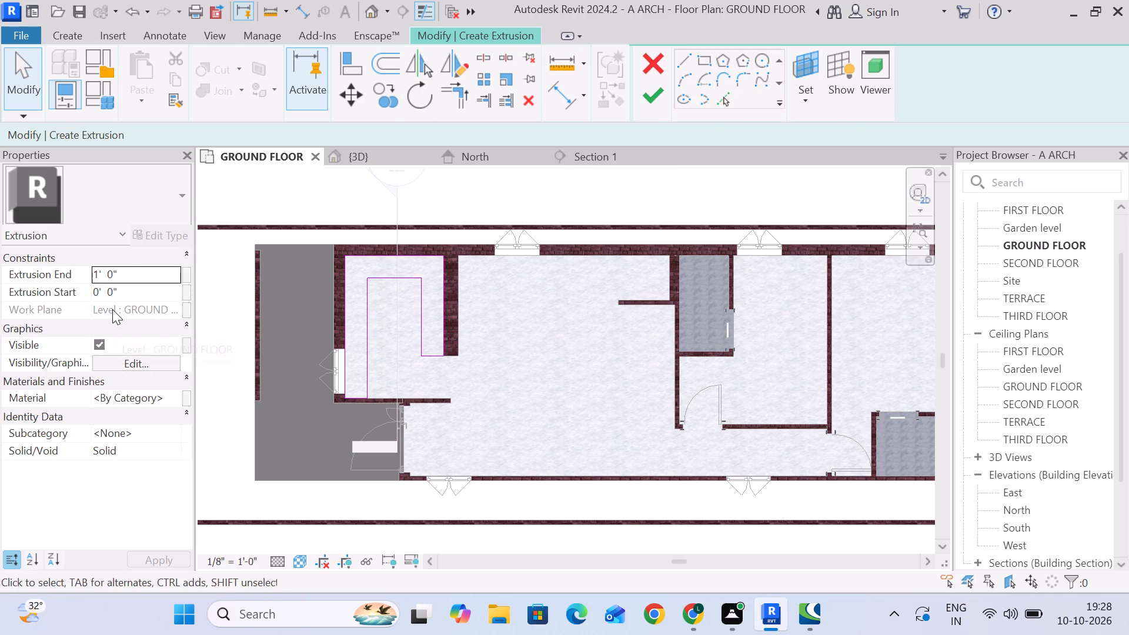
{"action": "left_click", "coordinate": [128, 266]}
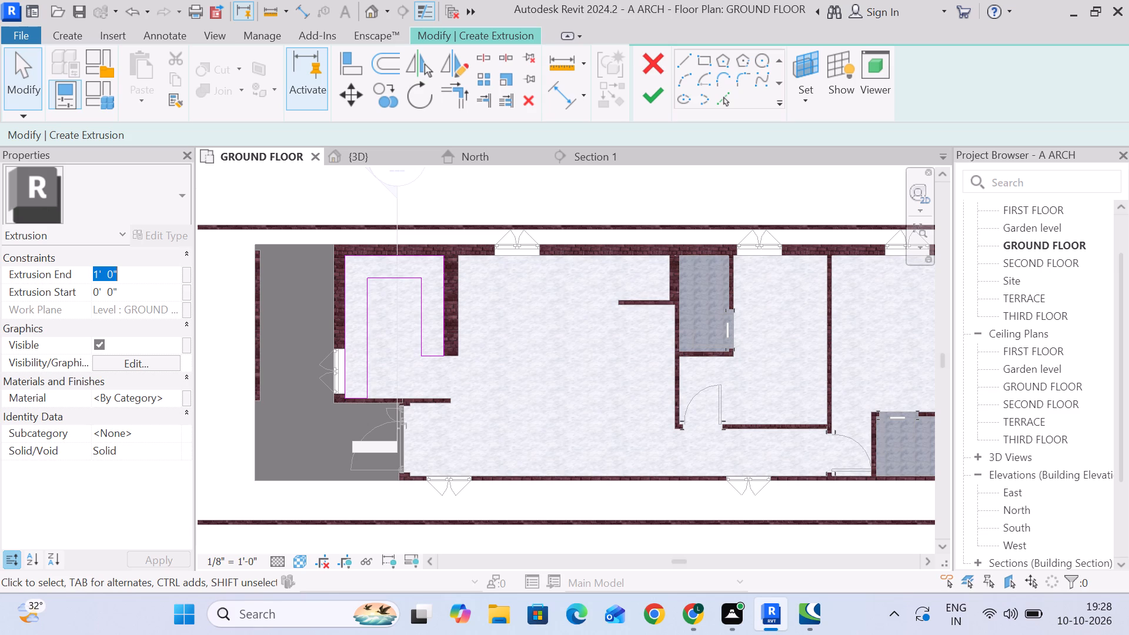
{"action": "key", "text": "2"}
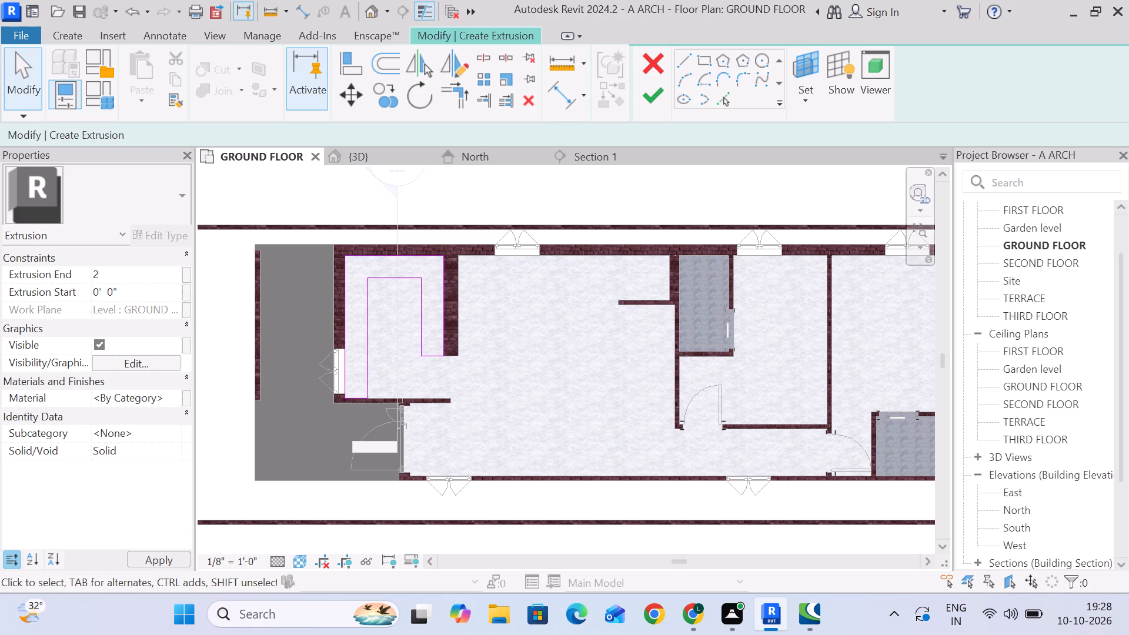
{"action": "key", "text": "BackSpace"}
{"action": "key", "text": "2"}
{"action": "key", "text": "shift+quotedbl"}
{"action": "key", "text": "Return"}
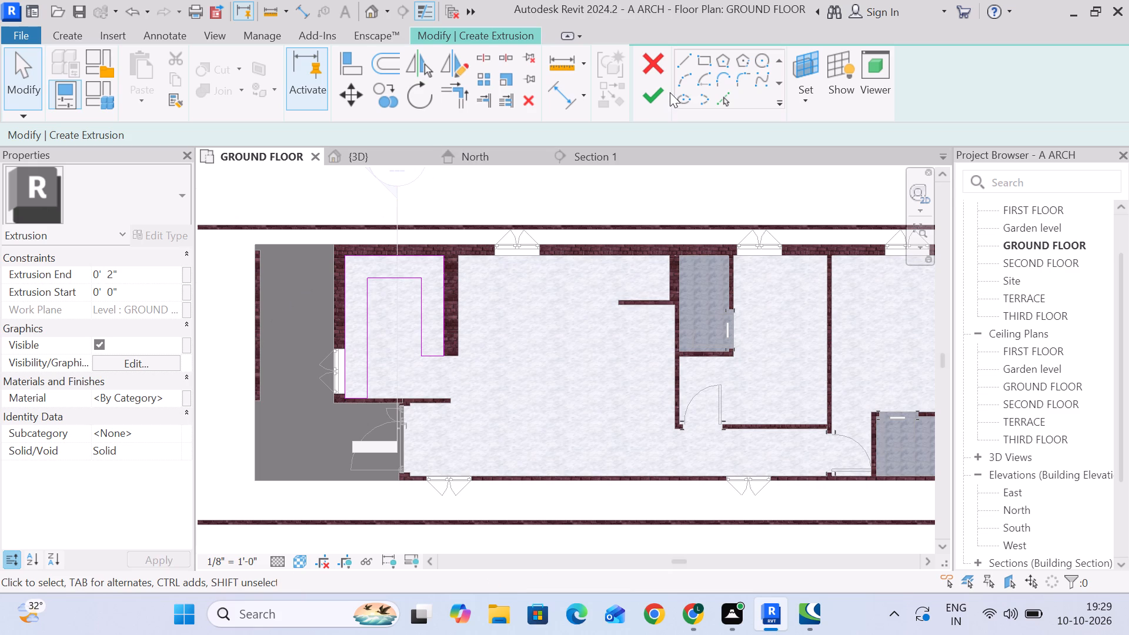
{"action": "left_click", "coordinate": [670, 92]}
Set the counter's extrusion start to 3' 10" and its extrusion end to 4', and finish the extrusion sketch.
{"action": "left_click", "coordinate": [153, 289]}
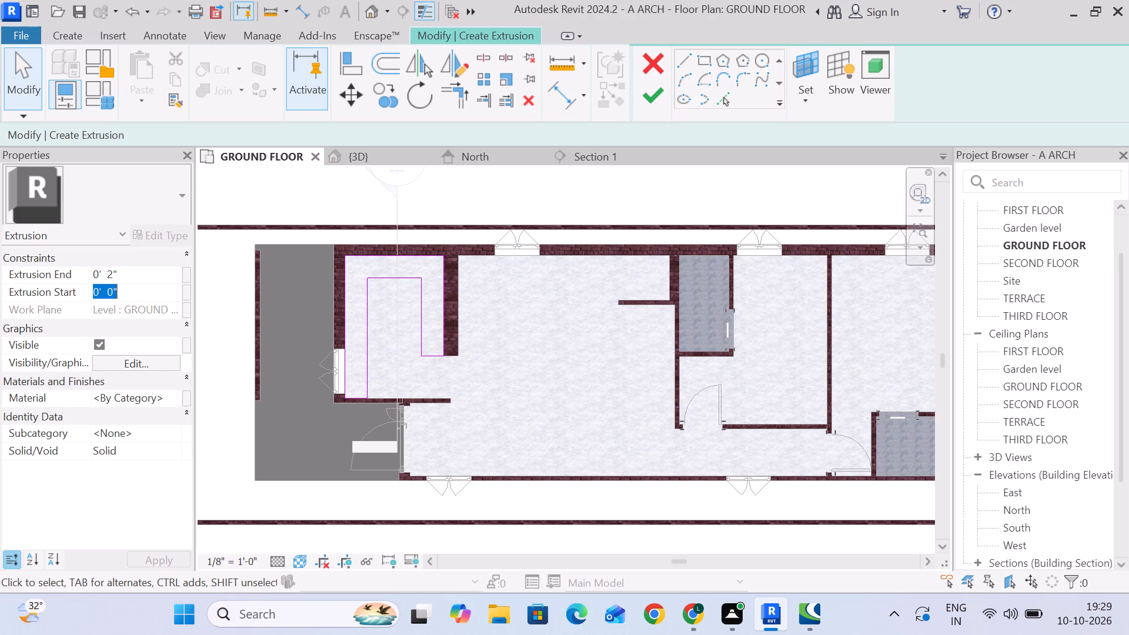
{"action": "type", "text": "3'1"}
{"action": "type", "text": "0\""}
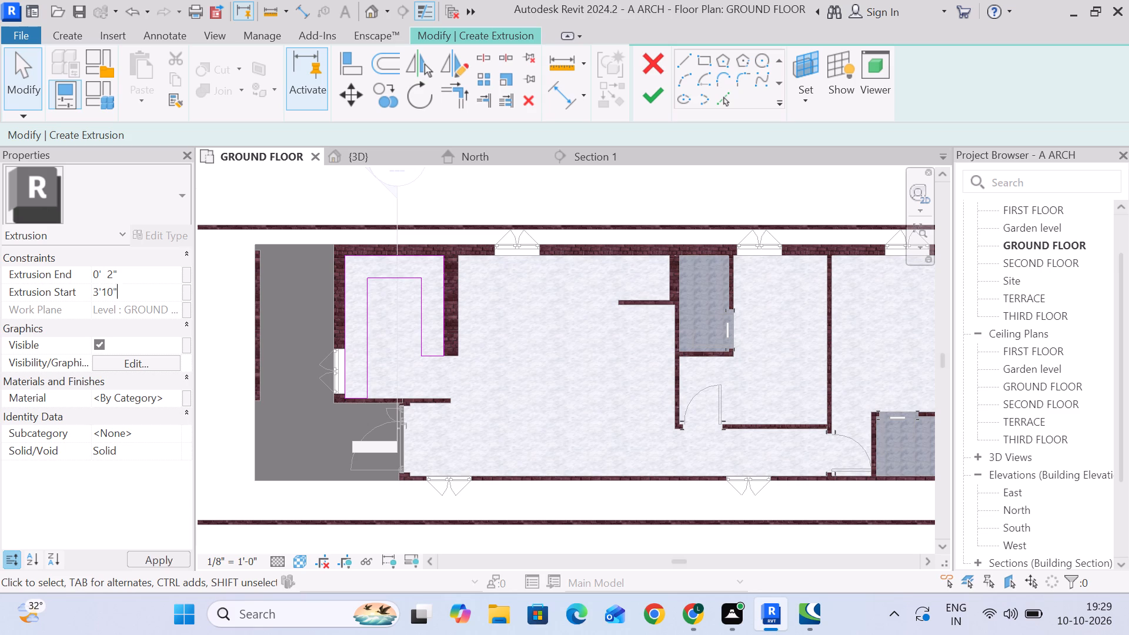
{"action": "key", "text": "Return"}
{"action": "left_click", "coordinate": [142, 279]}
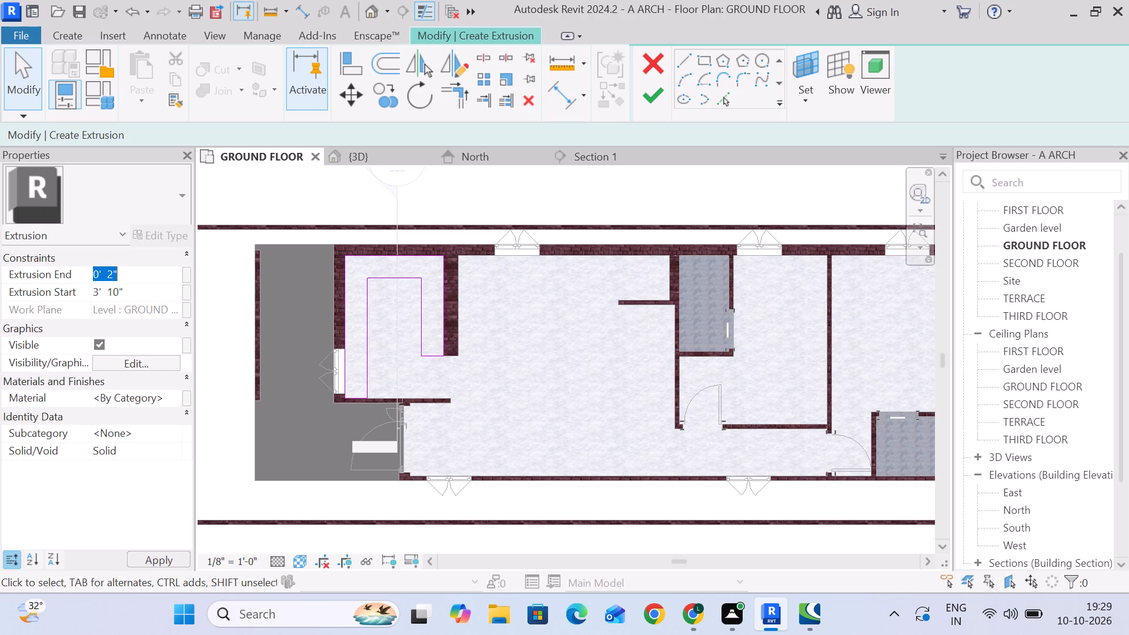
{"action": "type", "text": "4'"}
{"action": "key", "text": "Return"}
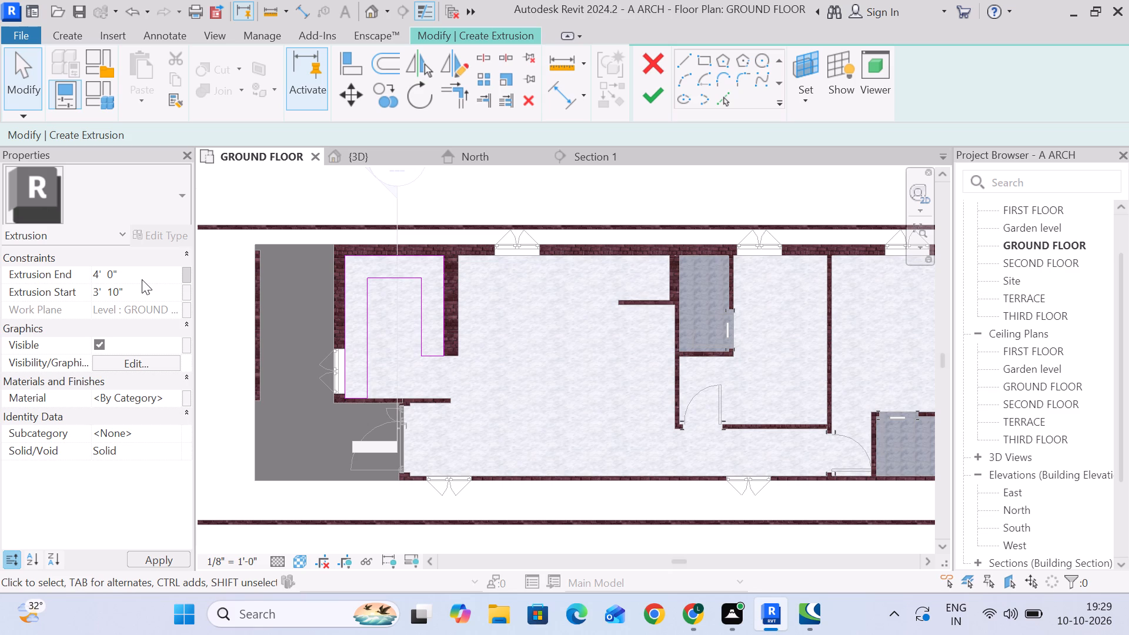
{"action": "left_click", "coordinate": [646, 101]}
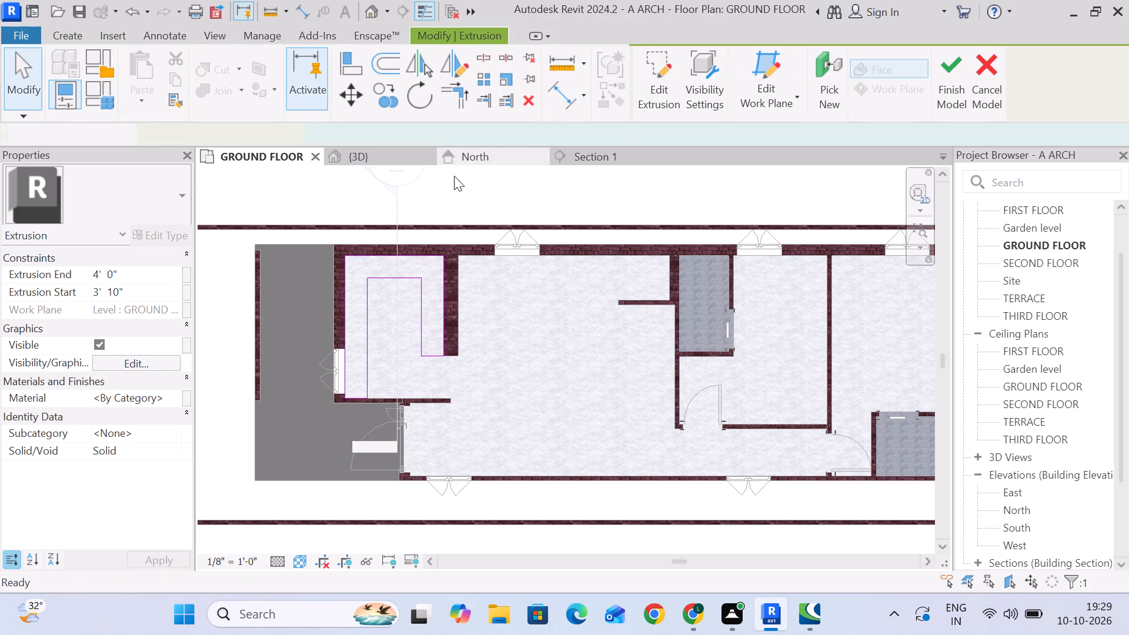
Examine the counter slab's height and fit against the walls and window in the 3D, North elevation and Section 1 views.
{"action": "left_click", "coordinate": [388, 158]}
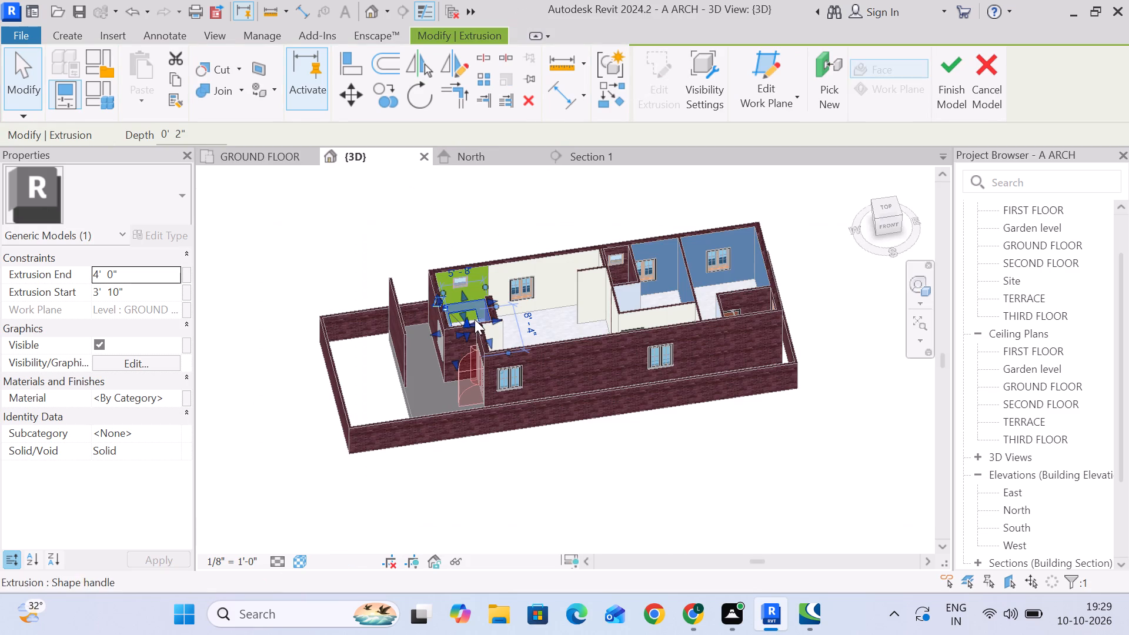
{"action": "left_click", "coordinate": [483, 152]}
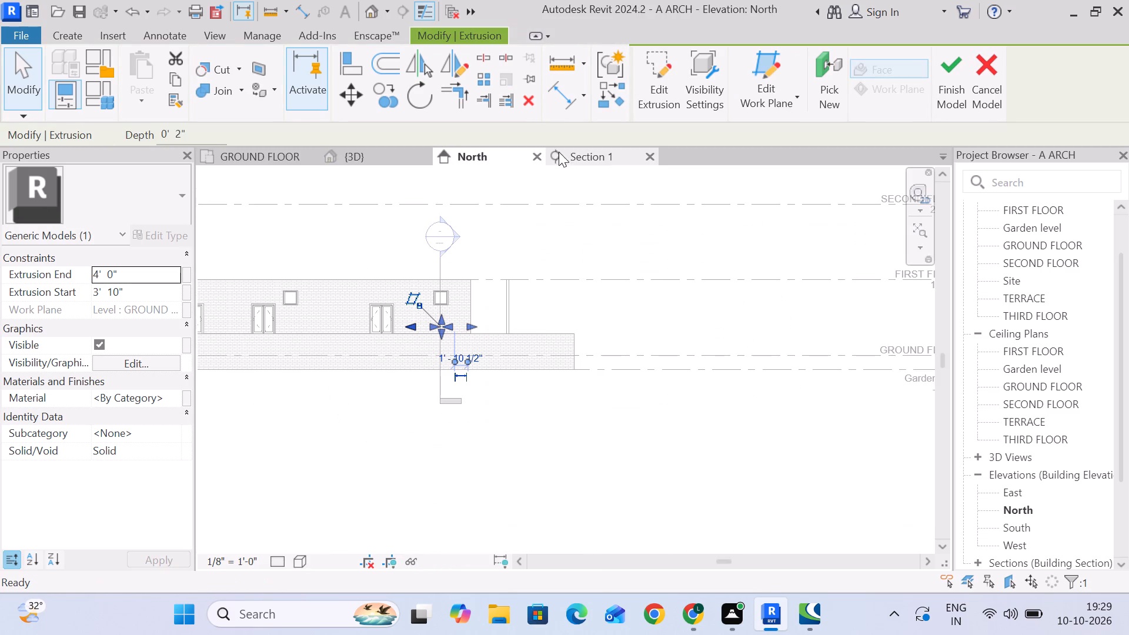
{"action": "left_click", "coordinate": [562, 151]}
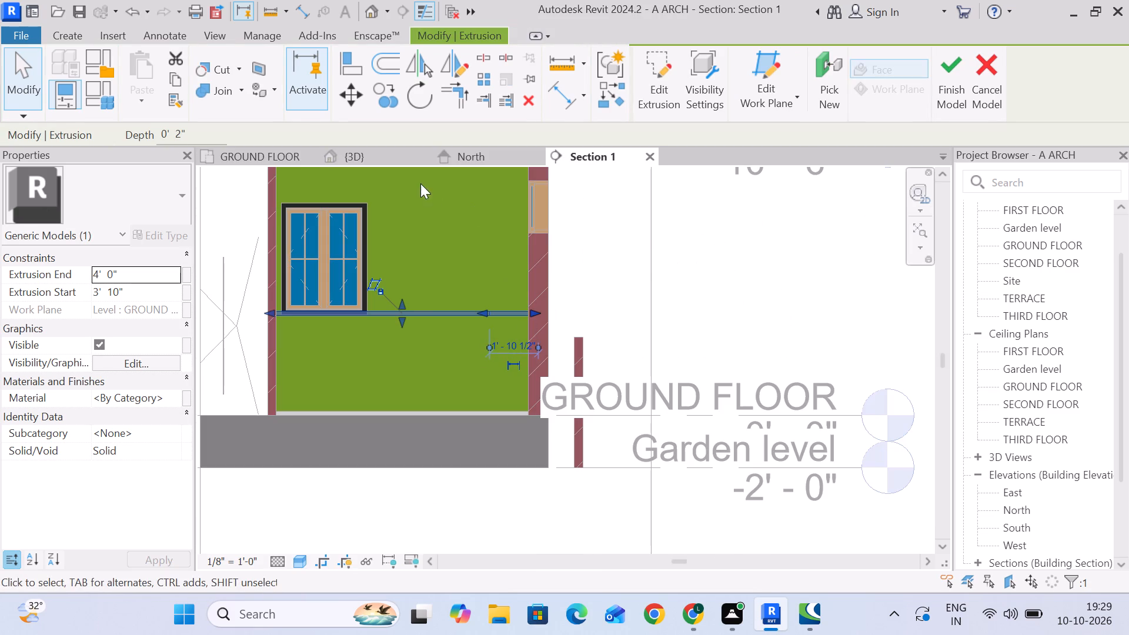
{"action": "left_click", "coordinate": [382, 160]}
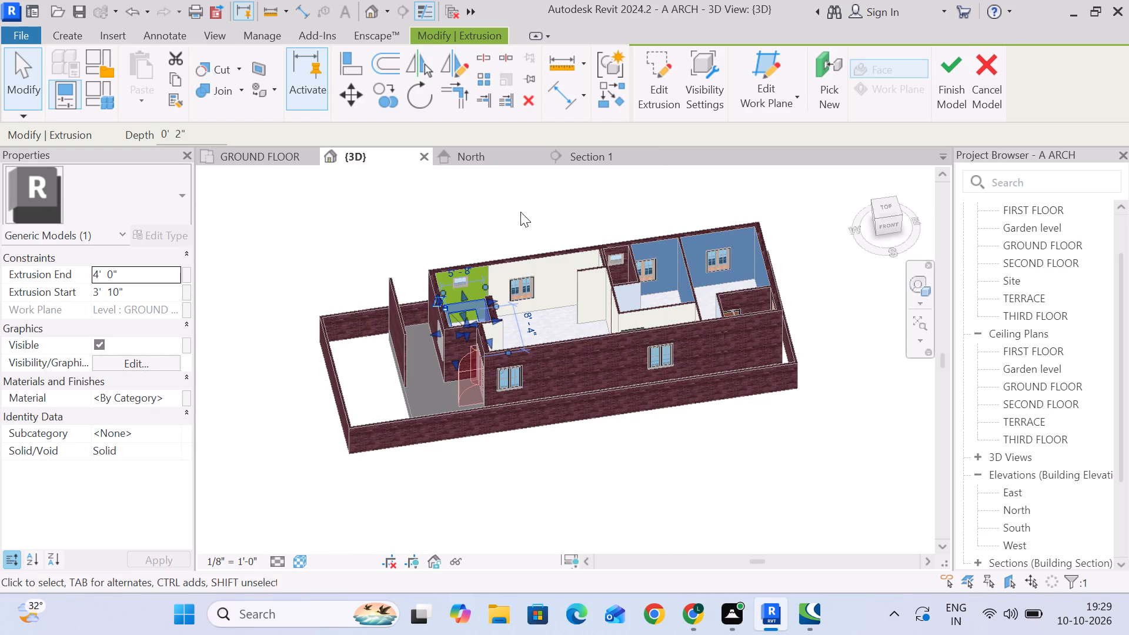
{"action": "scroll", "coordinate": [517, 218], "scroll_direction": "down", "scroll_amount": 3}
{"action": "middle_click_drag", "start_coordinate": [516, 218], "coordinate": [385, 218], "text": "shift"}
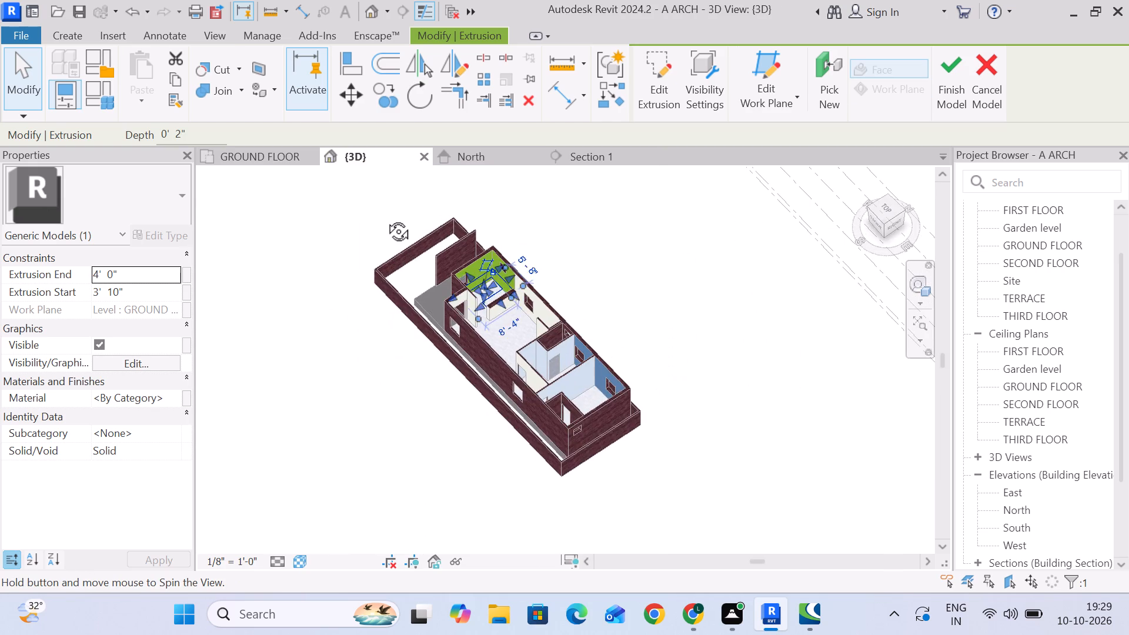
{"action": "middle_click_drag", "start_coordinate": [385, 218], "coordinate": [386, 212], "text": "shift"}
{"action": "scroll", "coordinate": [472, 274], "scroll_direction": "up", "scroll_amount": 12}
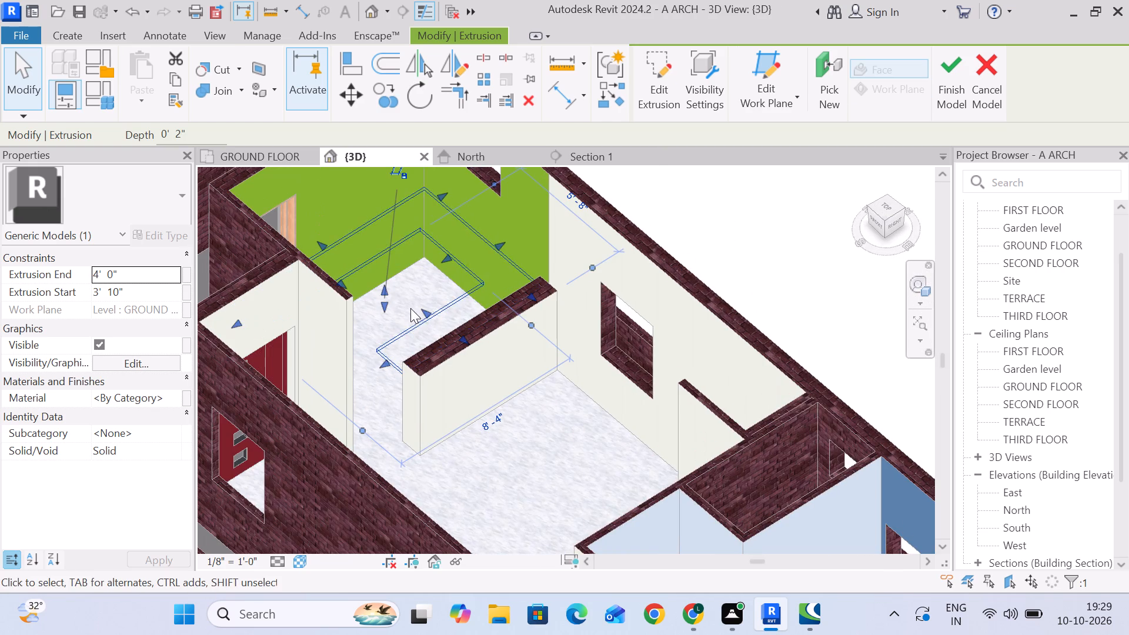
{"action": "middle_click_drag", "start_coordinate": [510, 362], "coordinate": [446, 272], "text": "shift"}
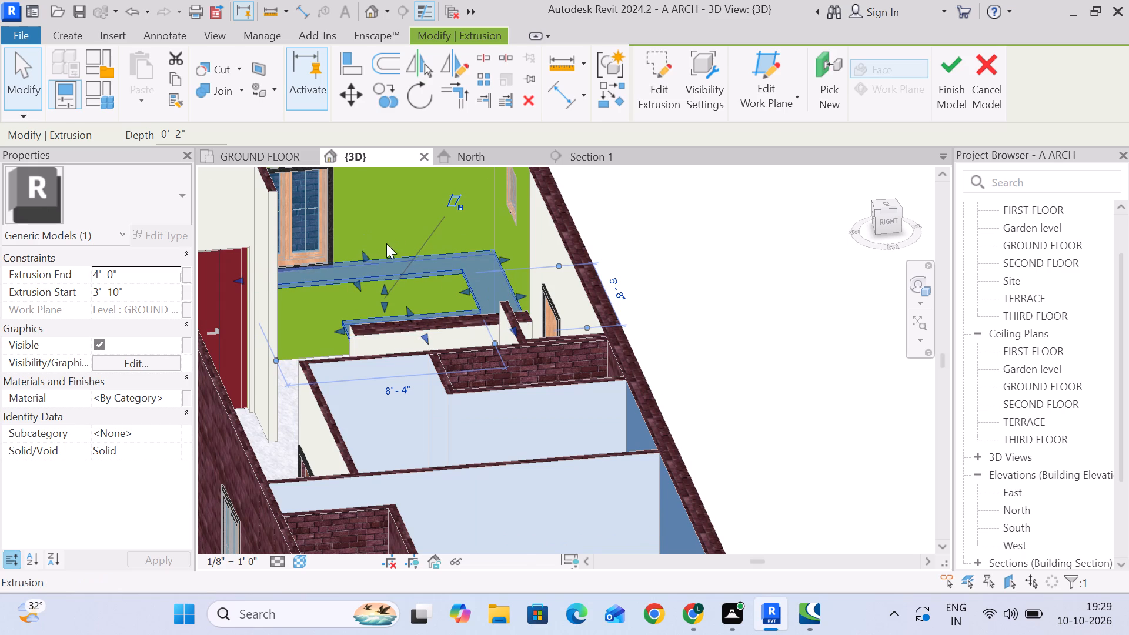
In the GROUND FLOOR plan, search the materials for "gra" and assign the material grainte to the U-shaped counter extrusion.
{"action": "left_click", "coordinate": [263, 157]}
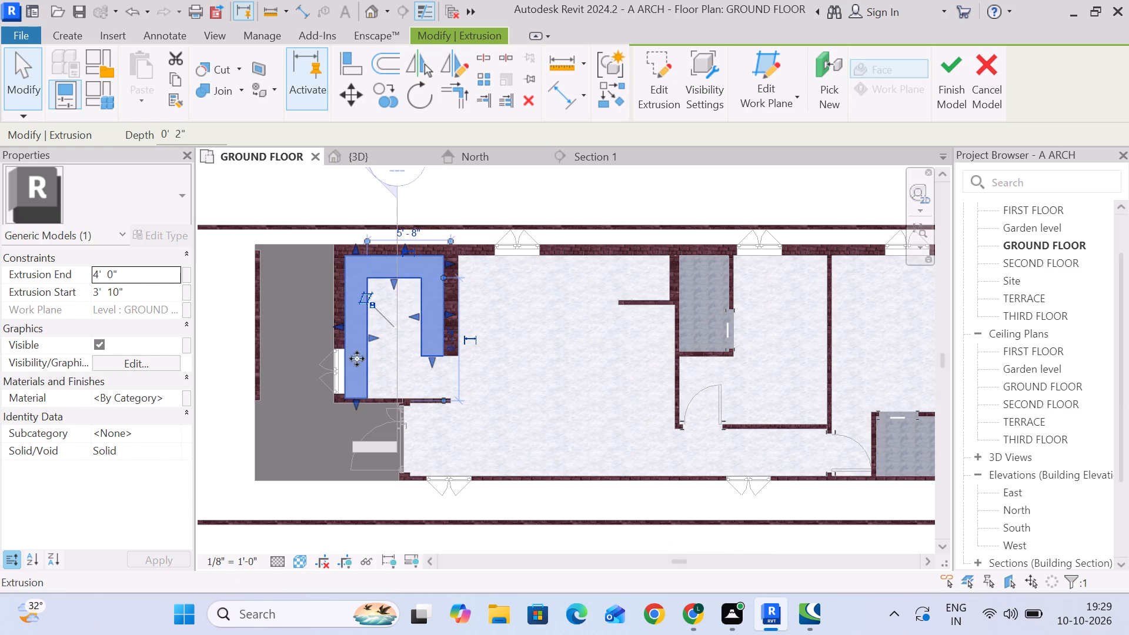
{"action": "scroll", "coordinate": [383, 395], "scroll_direction": "up", "scroll_amount": 3}
{"action": "middle_click_drag", "start_coordinate": [399, 376], "coordinate": [367, 362]}
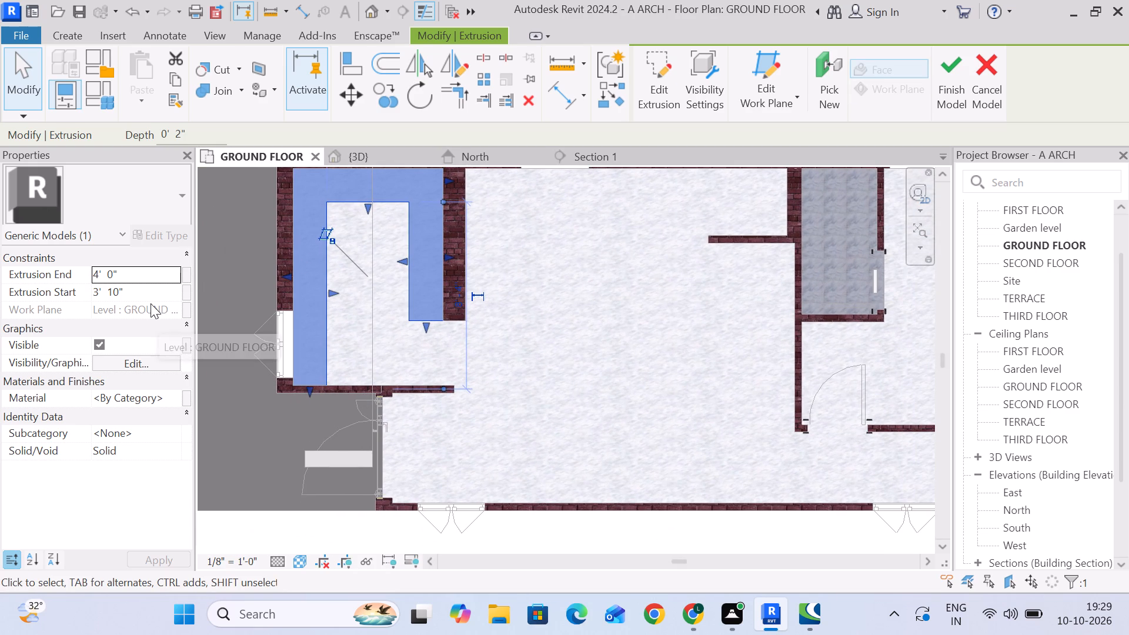
{"action": "scroll", "coordinate": [74, 299], "scroll_direction": "down", "scroll_amount": 5}
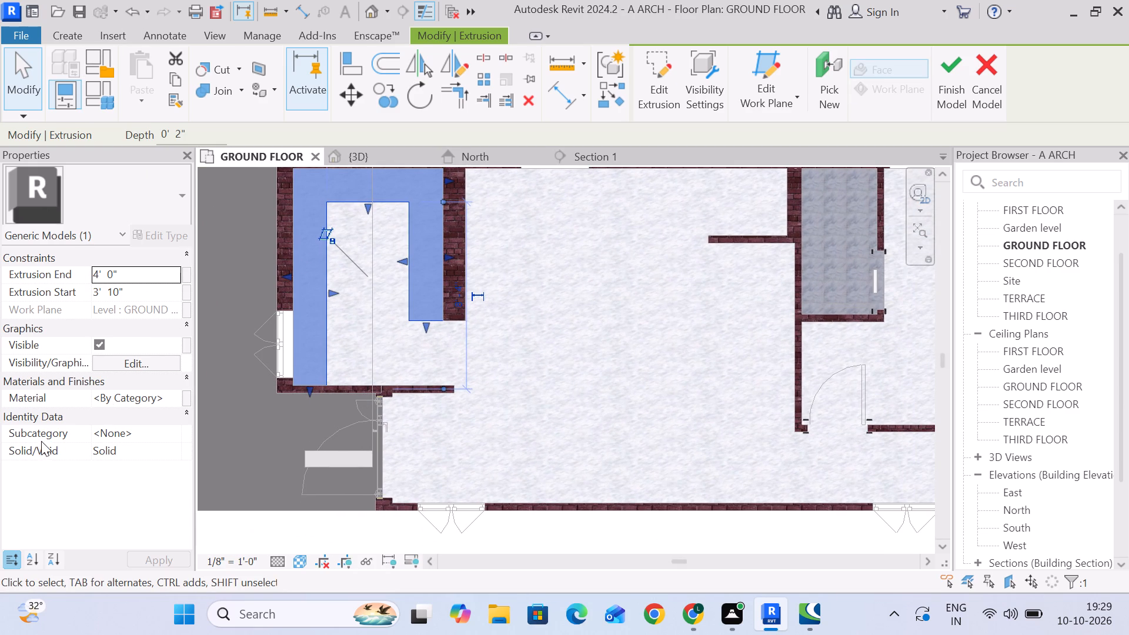
{"action": "left_click", "coordinate": [175, 400]}
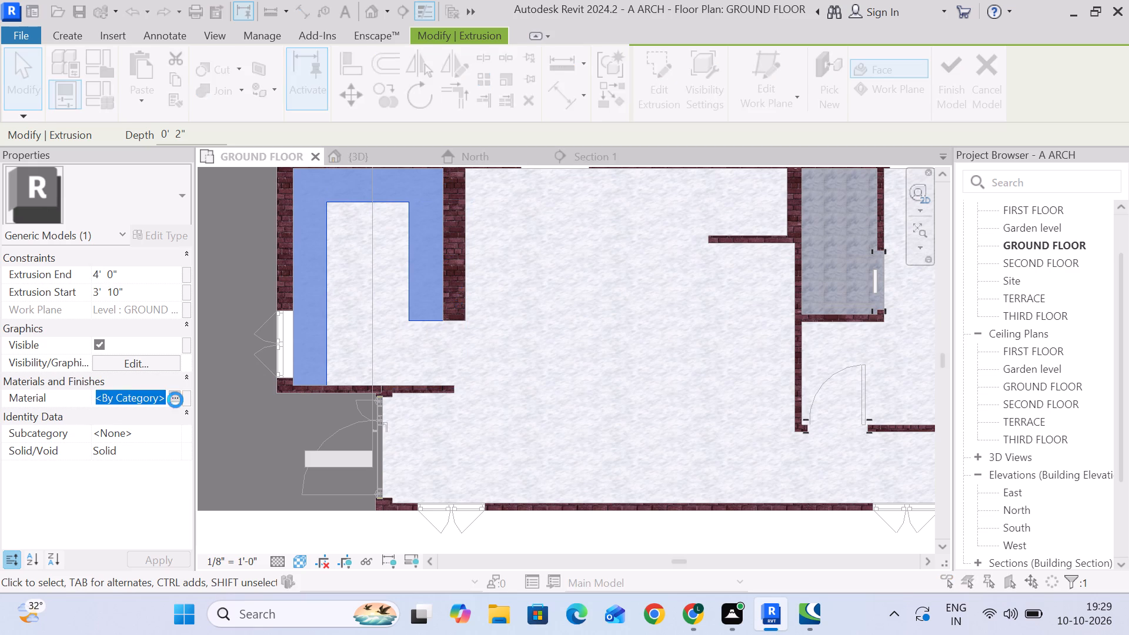
{"action": "left_click", "coordinate": [366, 39]}
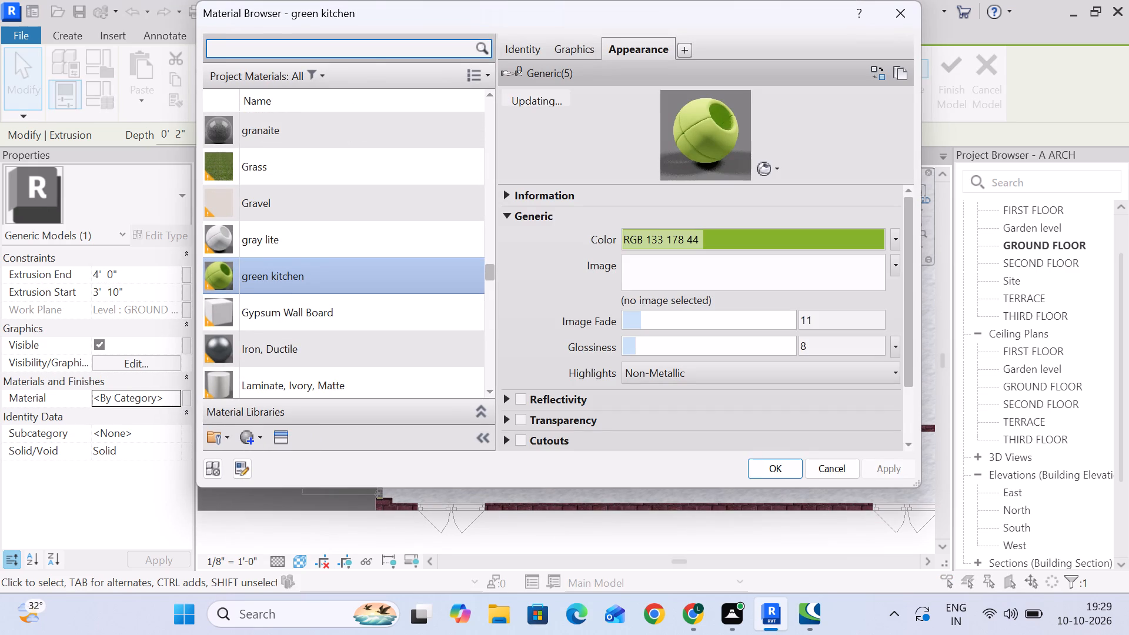
{"action": "key", "text": "g"}
{"action": "key", "text": "r"}
{"action": "key", "text": "a"}
{"action": "scroll", "coordinate": [299, 268], "scroll_direction": "down", "scroll_amount": 1}
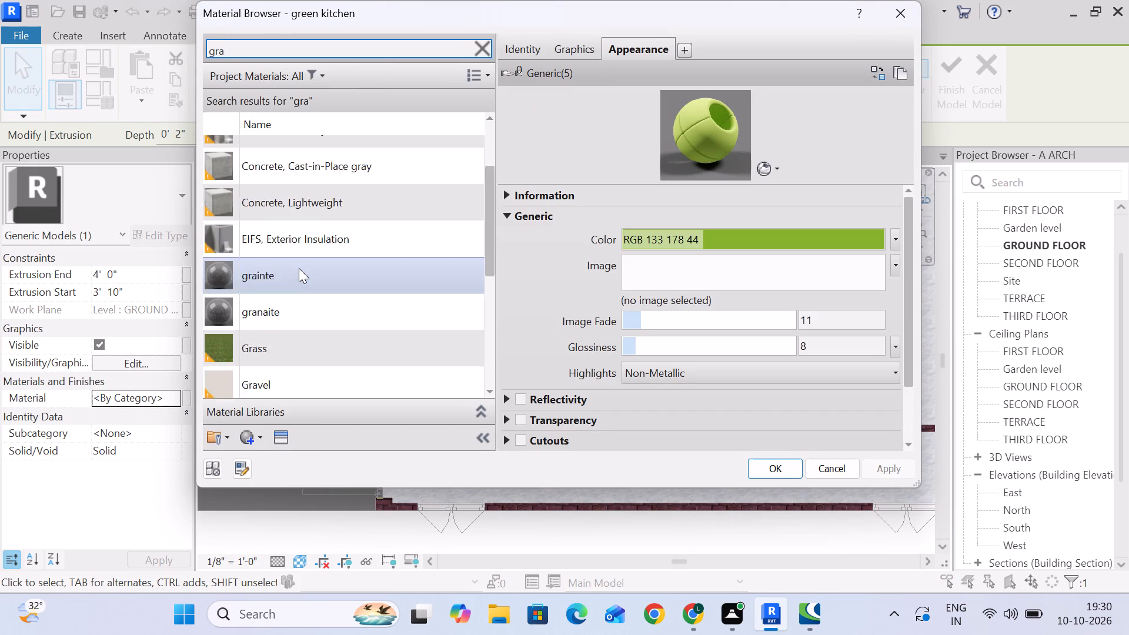
{"action": "scroll", "coordinate": [299, 268], "scroll_direction": "down", "scroll_amount": 2}
{"action": "scroll", "coordinate": [298, 232], "scroll_direction": "up", "scroll_amount": 2}
{"action": "left_click", "coordinate": [287, 273]}
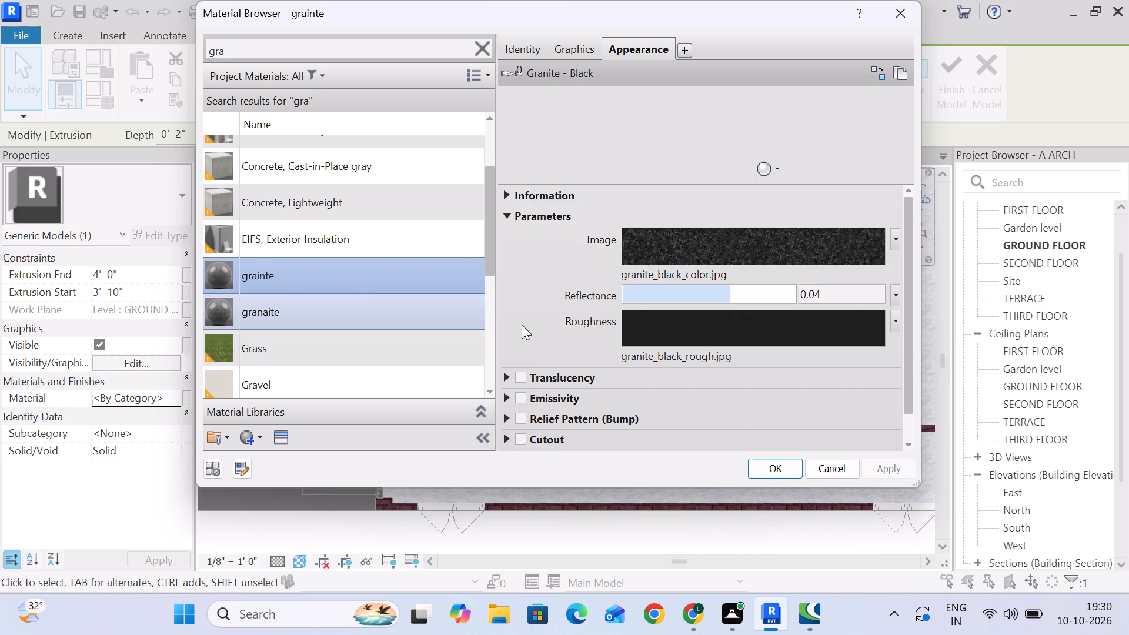
{"action": "left_click", "coordinate": [778, 466]}
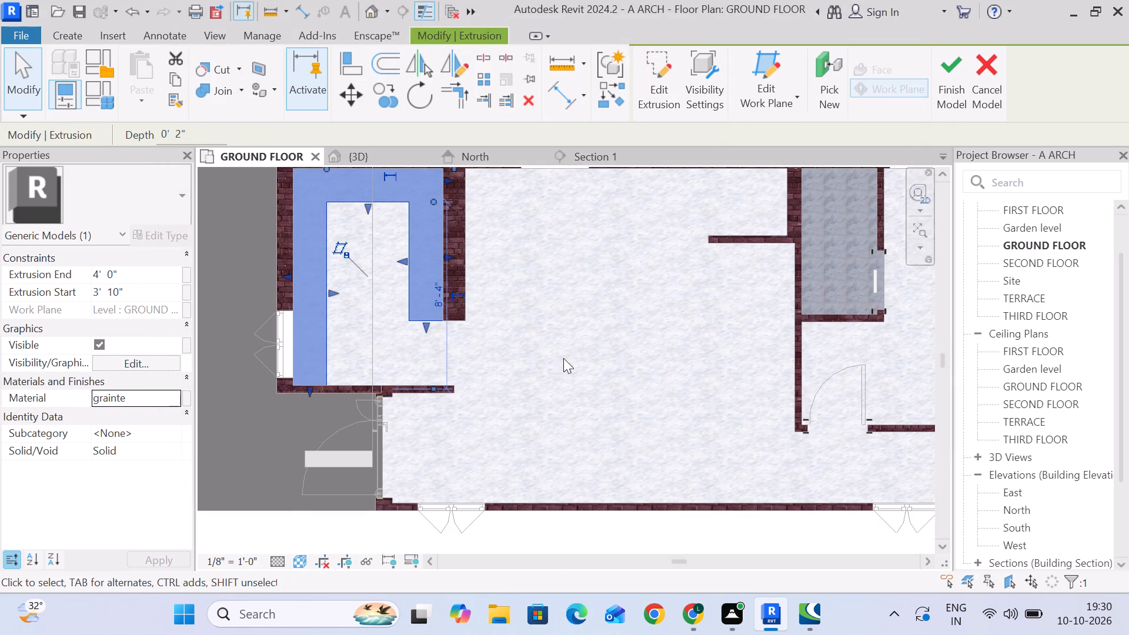
{"action": "left_click", "coordinate": [557, 301]}
Start another extrusion and sketch a thin rectangle across the counter's window-side leg, 1' 6" long, from the window opening's lower corner.
{"action": "scroll", "coordinate": [557, 301], "scroll_direction": "down", "scroll_amount": 2}
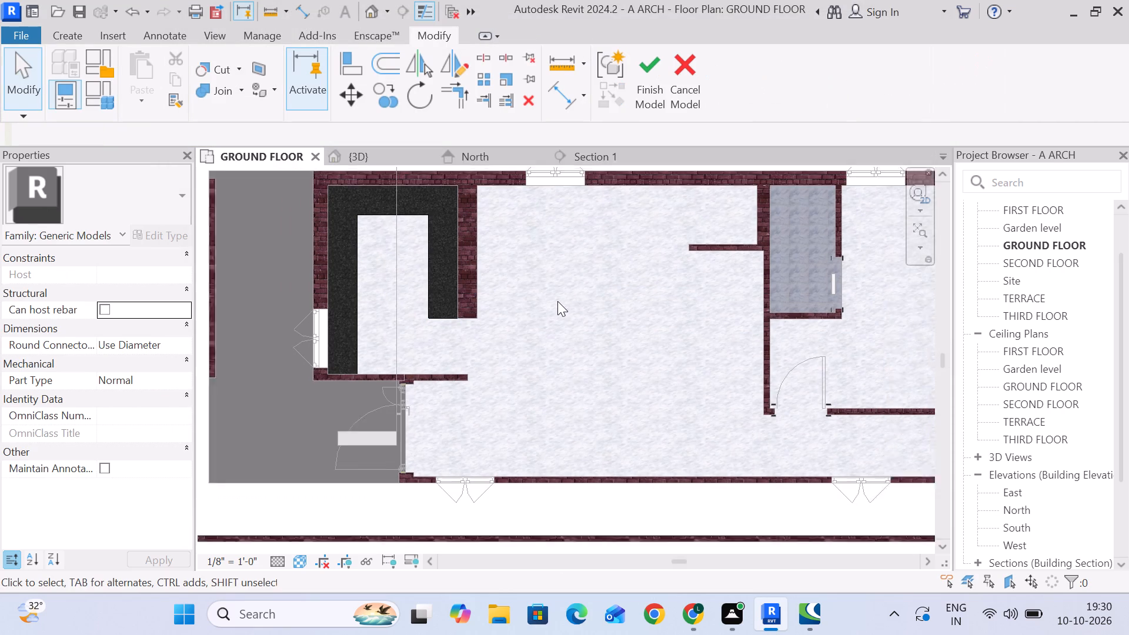
{"action": "middle_click_drag", "start_coordinate": [557, 301], "coordinate": [498, 313]}
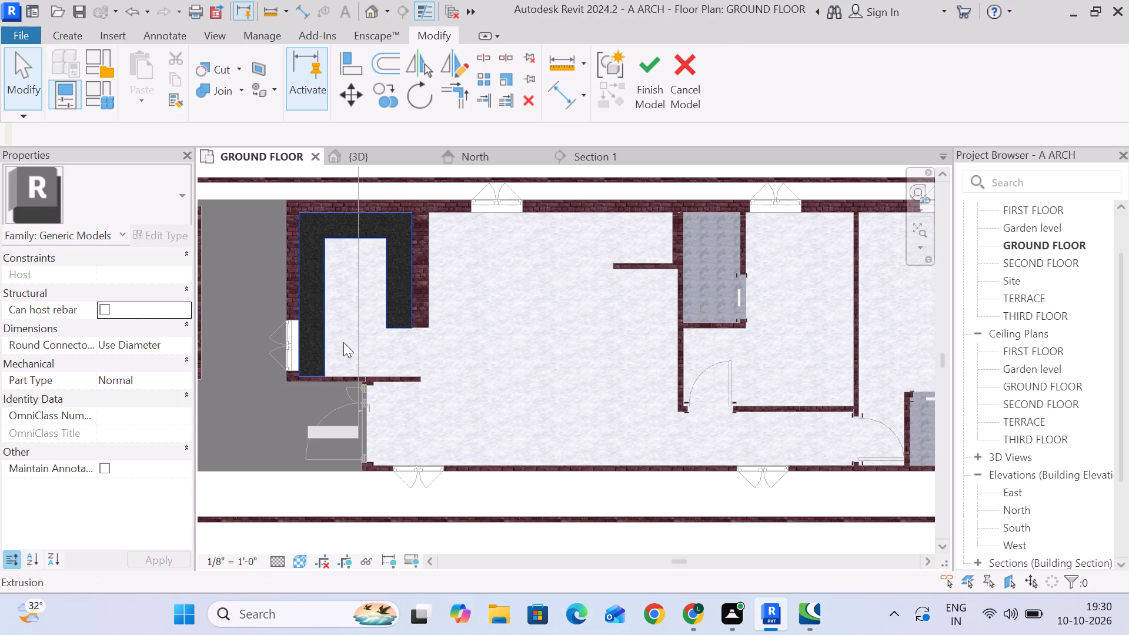
{"action": "left_click", "coordinate": [65, 34]}
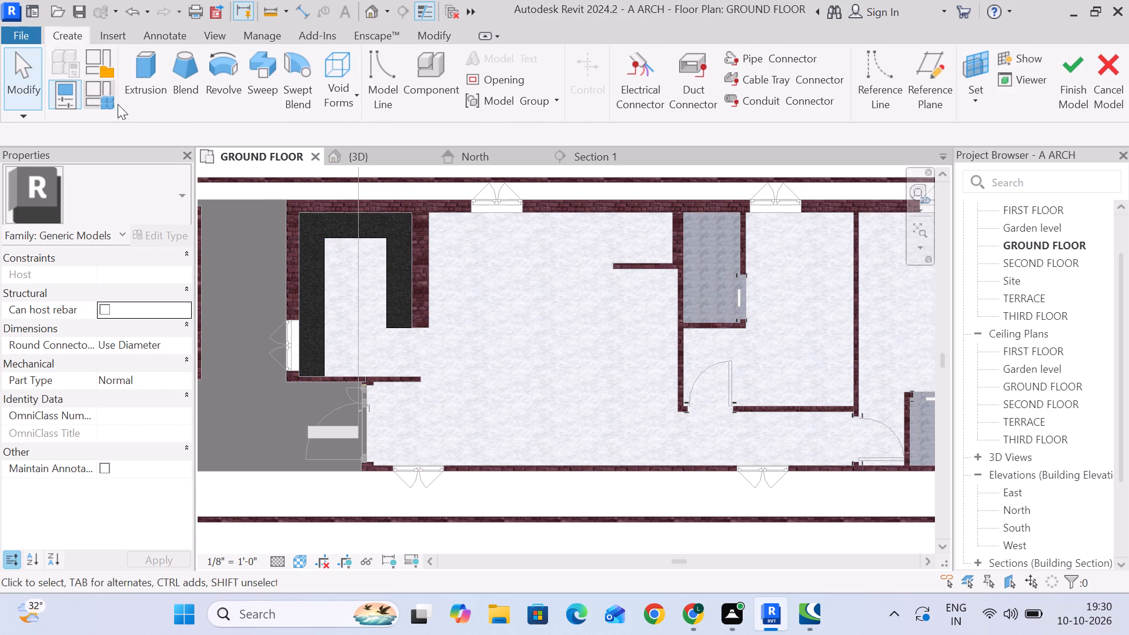
{"action": "left_click", "coordinate": [137, 58]}
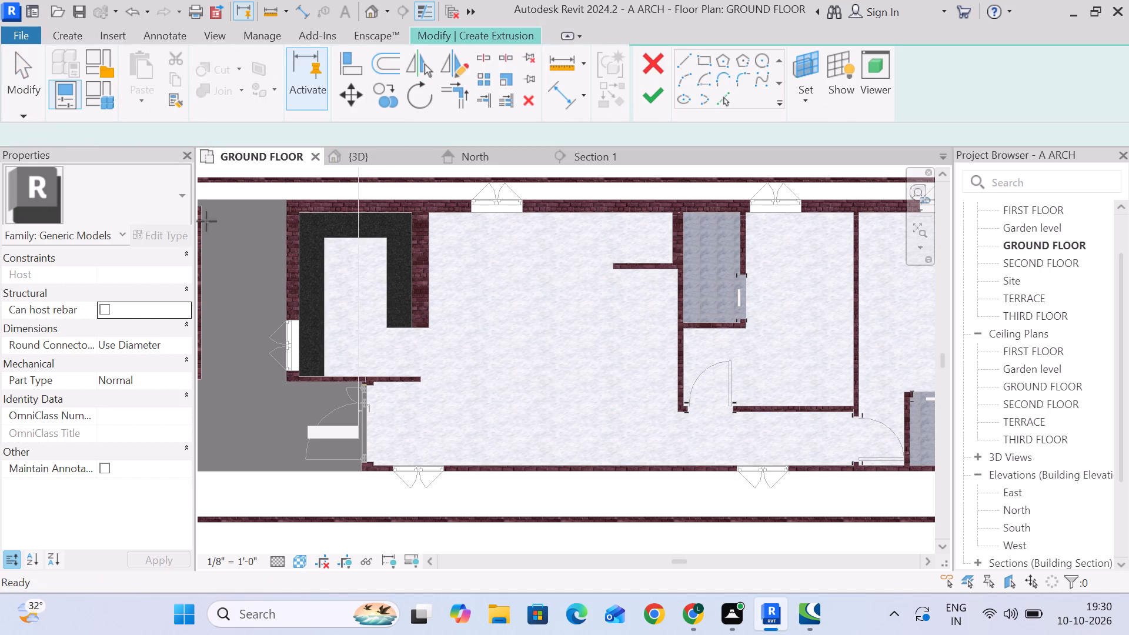
{"action": "scroll", "coordinate": [321, 347], "scroll_direction": "up", "scroll_amount": 6}
{"action": "left_click", "coordinate": [709, 59]}
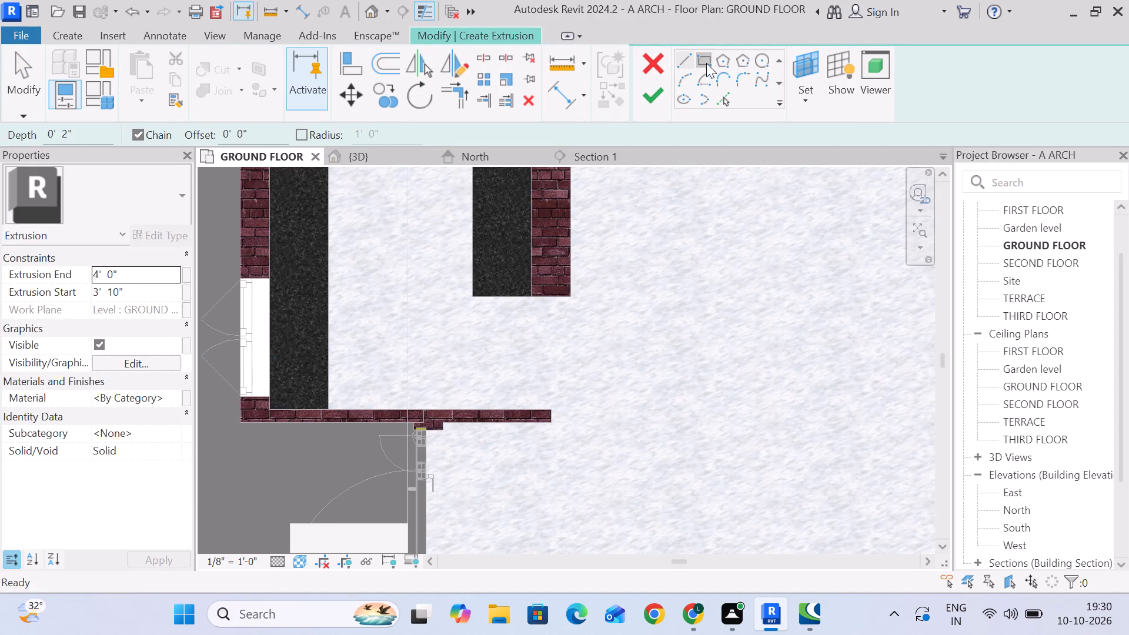
{"action": "scroll", "coordinate": [340, 376], "scroll_direction": "up", "scroll_amount": 3}
{"action": "middle_click_drag", "start_coordinate": [346, 322], "coordinate": [383, 349]}
{"action": "scroll", "coordinate": [385, 348], "scroll_direction": "up", "scroll_amount": 1}
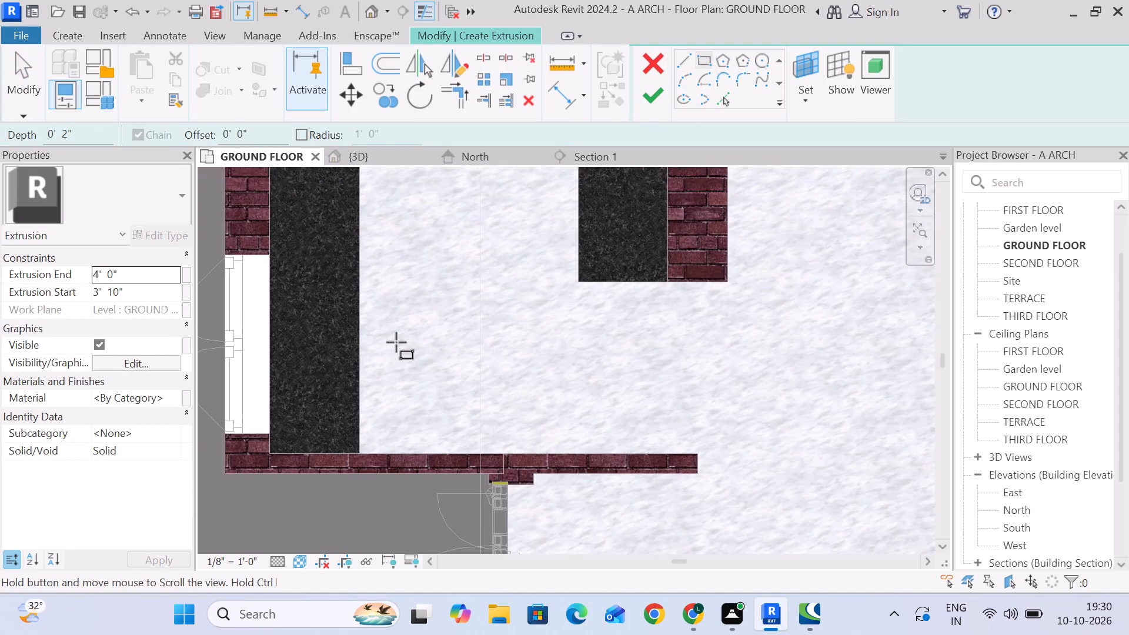
{"action": "scroll", "coordinate": [397, 342], "scroll_direction": "down", "scroll_amount": 5}
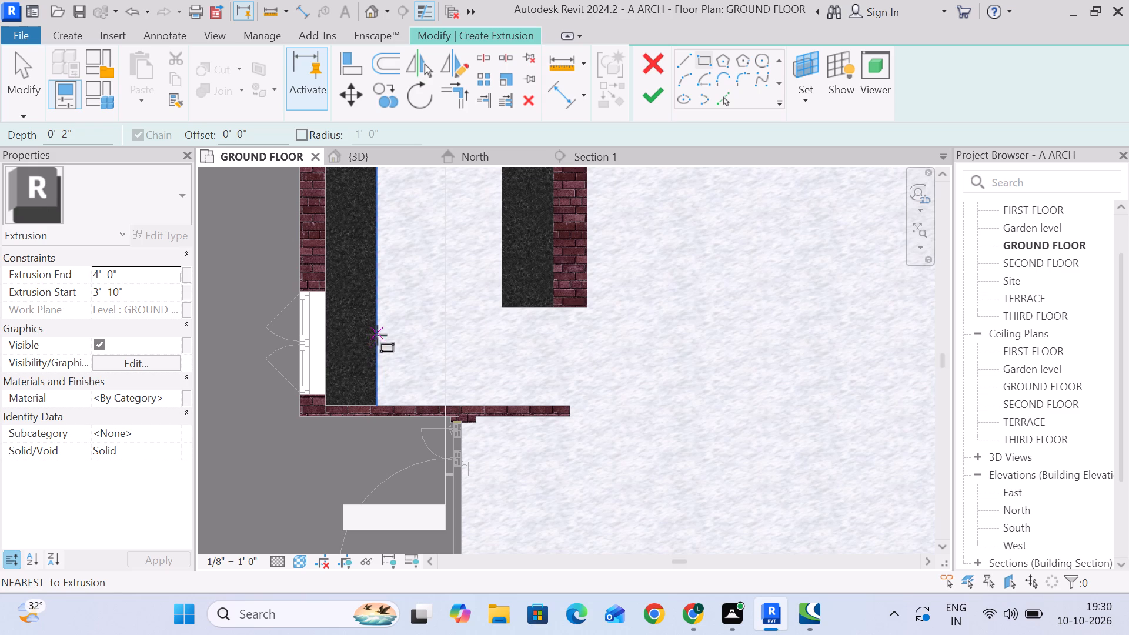
{"action": "scroll", "coordinate": [376, 398], "scroll_direction": "up", "scroll_amount": 6}
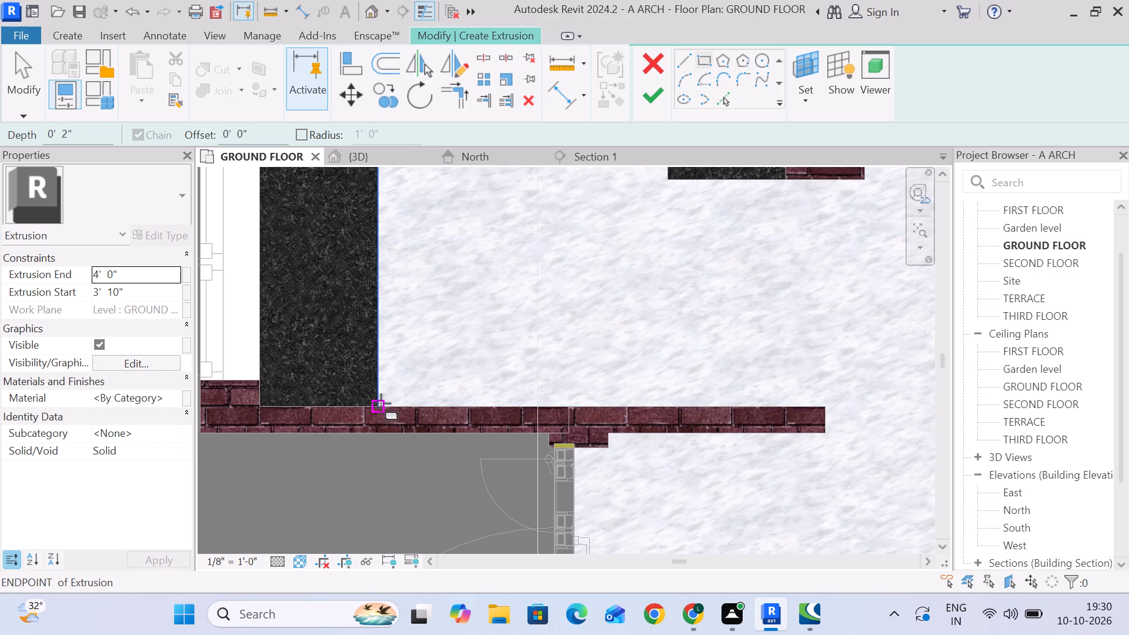
{"action": "left_click", "coordinate": [260, 379]}
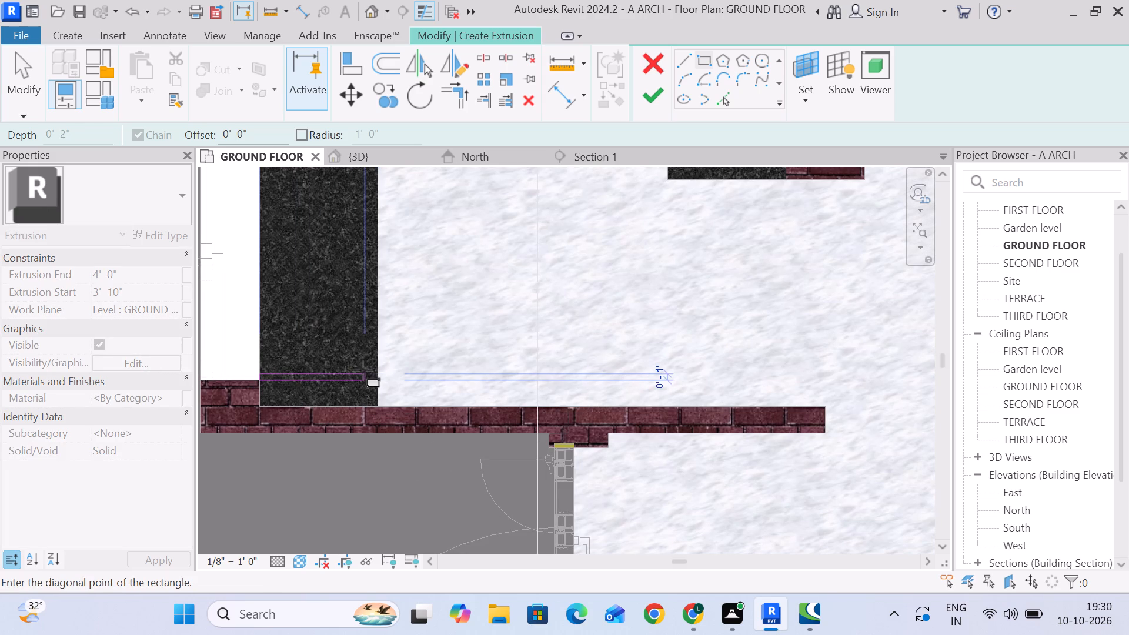
{"action": "left_click", "coordinate": [377, 370]}
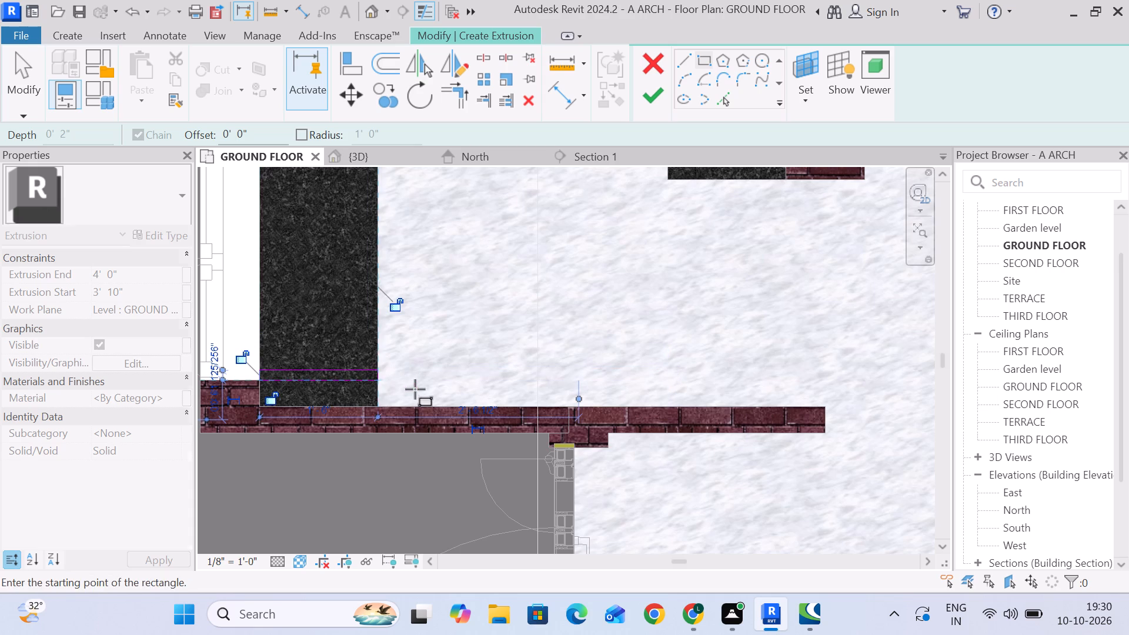
Set the thickness of the thin rectangle across the counter leg to 2".
{"action": "left_click", "coordinate": [28, 77]}
{"action": "scroll", "coordinate": [391, 383], "scroll_direction": "up", "scroll_amount": 5}
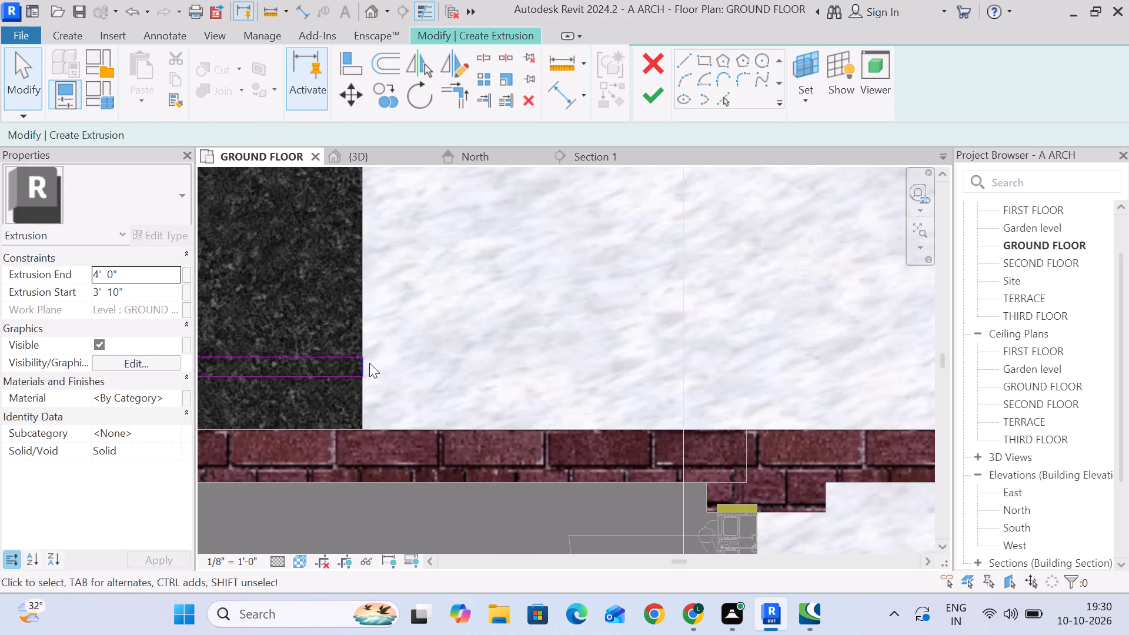
{"action": "left_click", "coordinate": [366, 363]}
{"action": "left_click", "coordinate": [295, 357]}
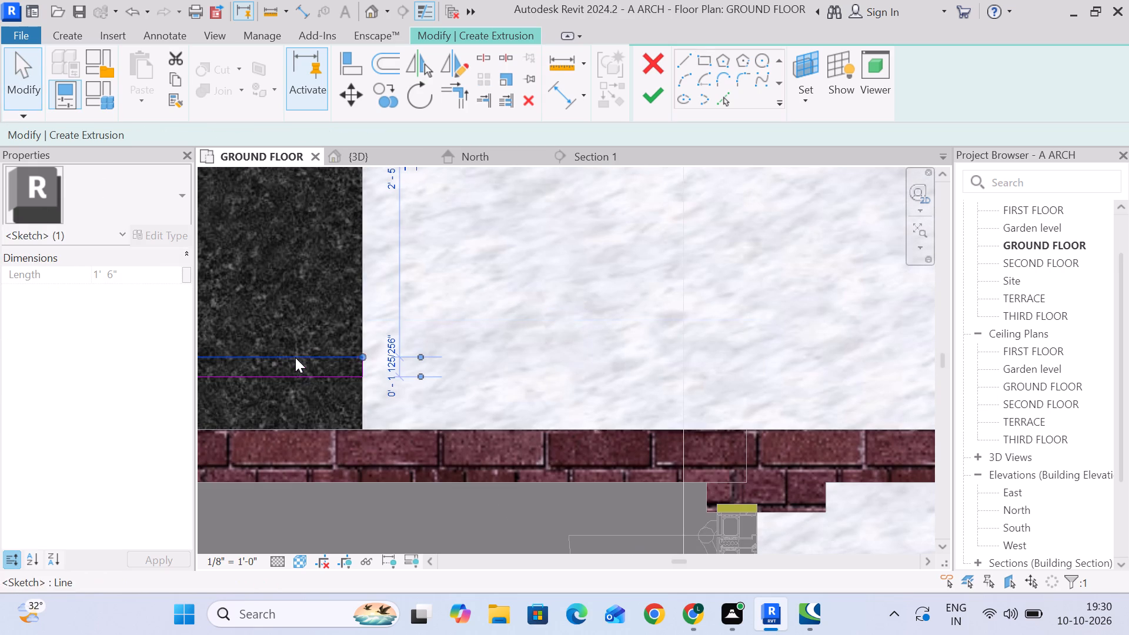
{"action": "scroll", "coordinate": [397, 372], "scroll_direction": "up", "scroll_amount": 5}
{"action": "left_click", "coordinate": [387, 362]}
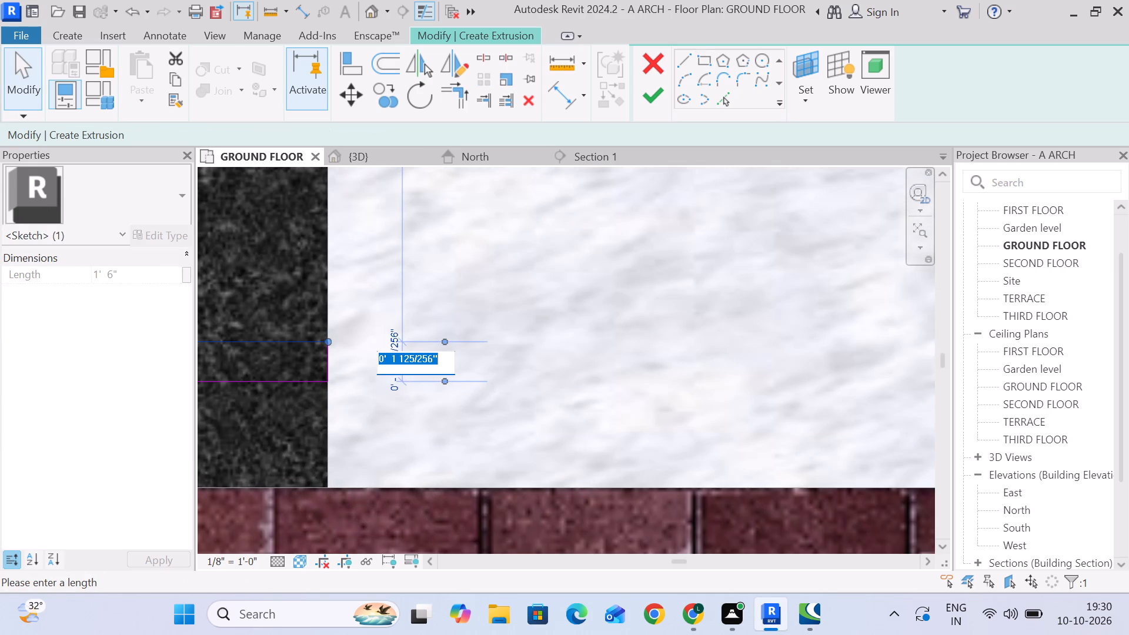
{"action": "scroll", "coordinate": [399, 379], "scroll_direction": "down", "scroll_amount": 3}
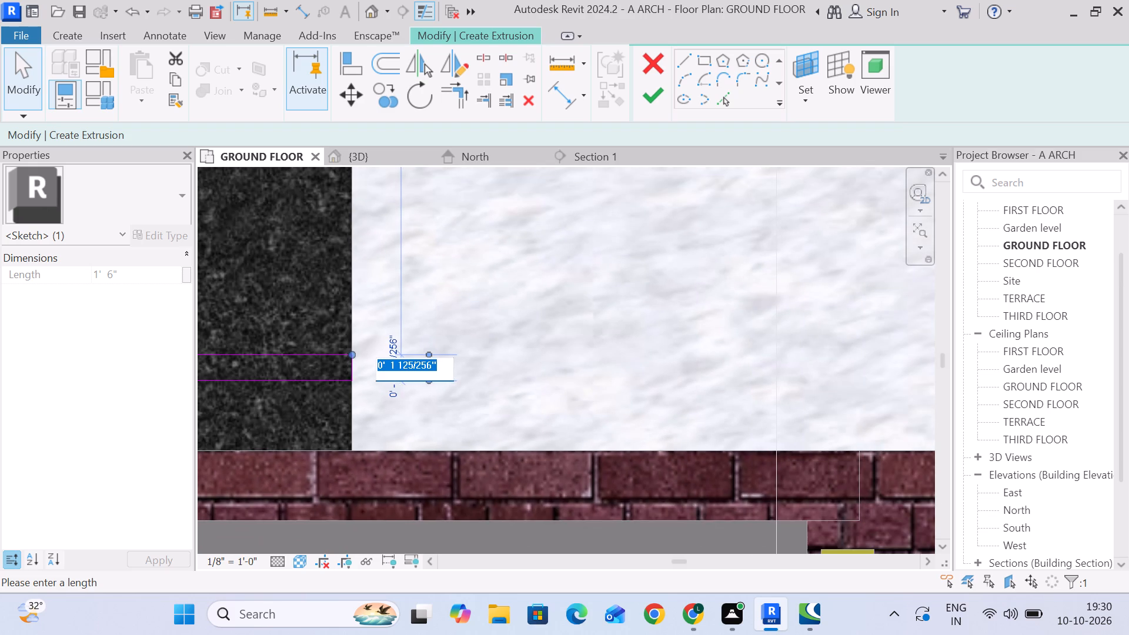
{"action": "scroll", "coordinate": [398, 380], "scroll_direction": "up", "scroll_amount": 2}
{"action": "key", "text": "2"}
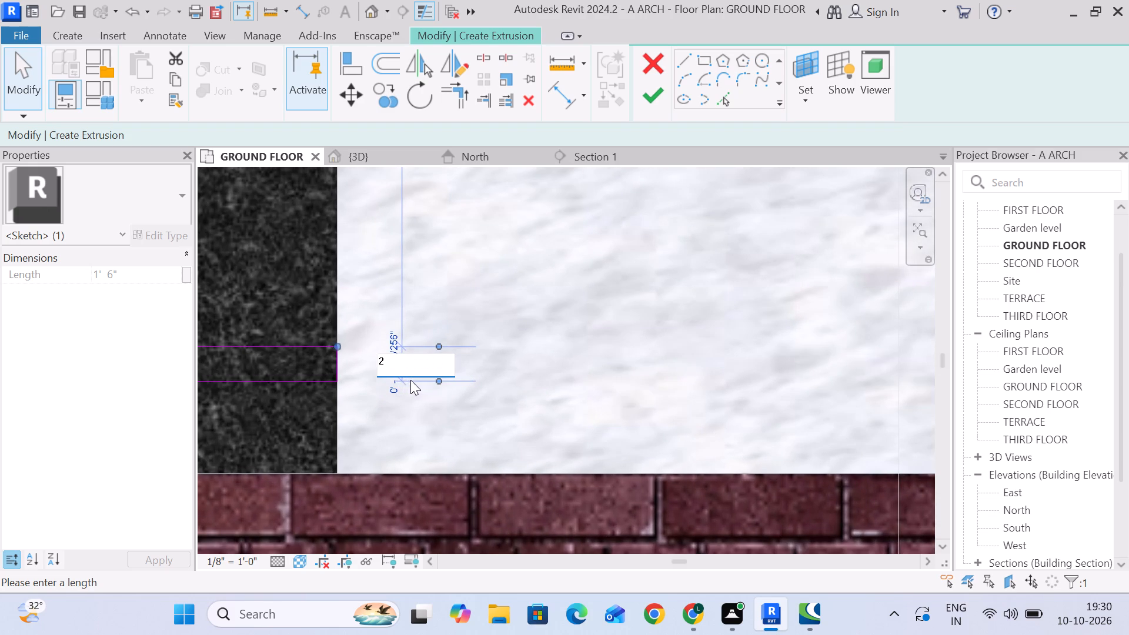
{"action": "key", "text": "shift+quotedbl"}
{"action": "key", "text": "Return"}
{"action": "scroll", "coordinate": [411, 367], "scroll_direction": "down", "scroll_amount": 7}
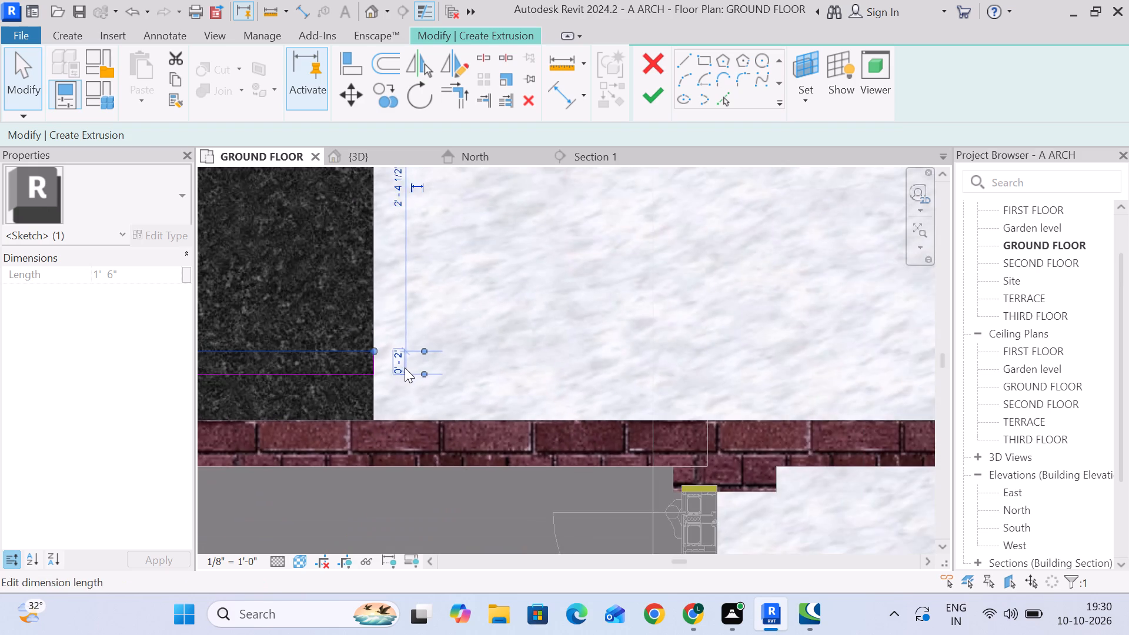
Copy the 2" rectangle with multiple and constrained copying, placing the first copy 2' 0" further along the counter's window-side leg.
{"action": "scroll", "coordinate": [405, 367], "scroll_direction": "down", "scroll_amount": 3}
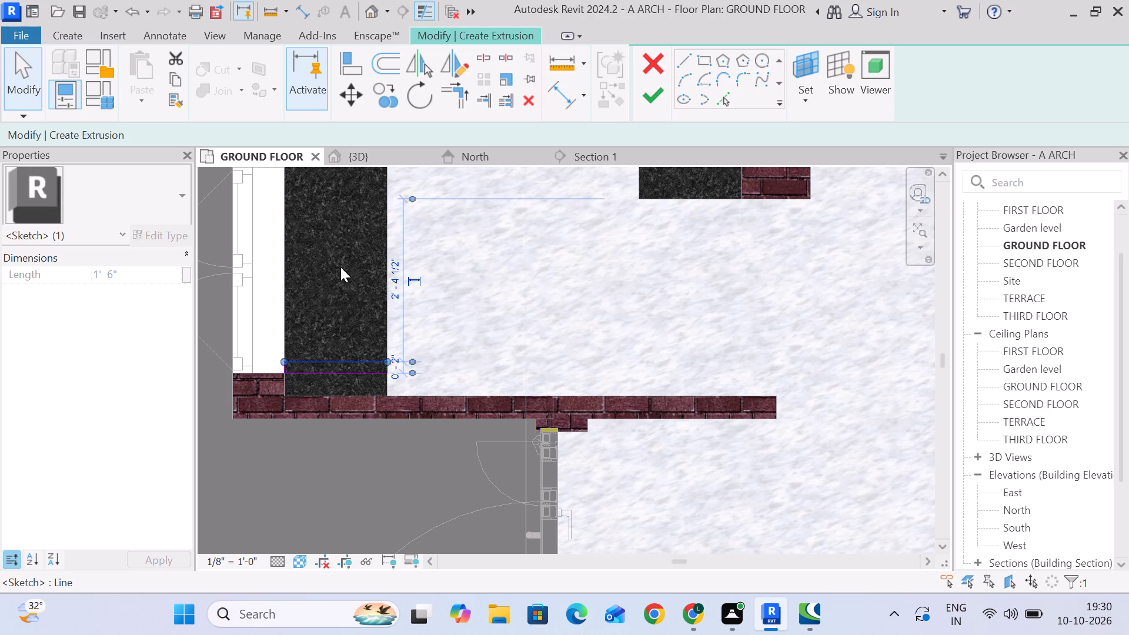
{"action": "scroll", "coordinate": [322, 274], "scroll_direction": "down", "scroll_amount": 2}
{"action": "left_click", "coordinate": [449, 288]}
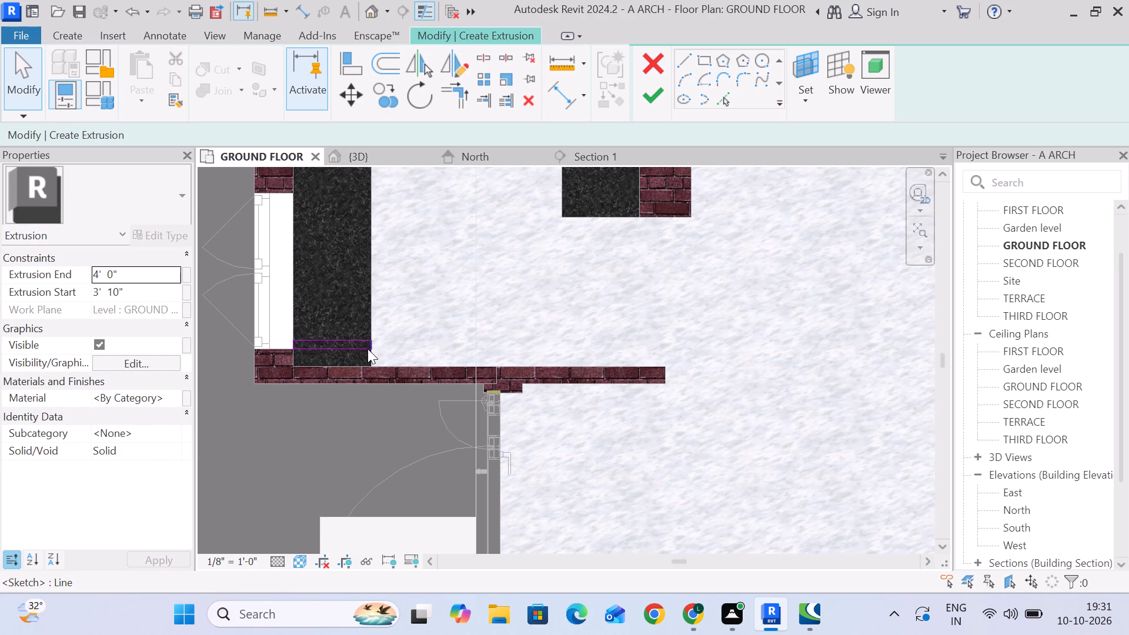
{"action": "left_click_drag", "start_coordinate": [390, 351], "coordinate": [289, 325]}
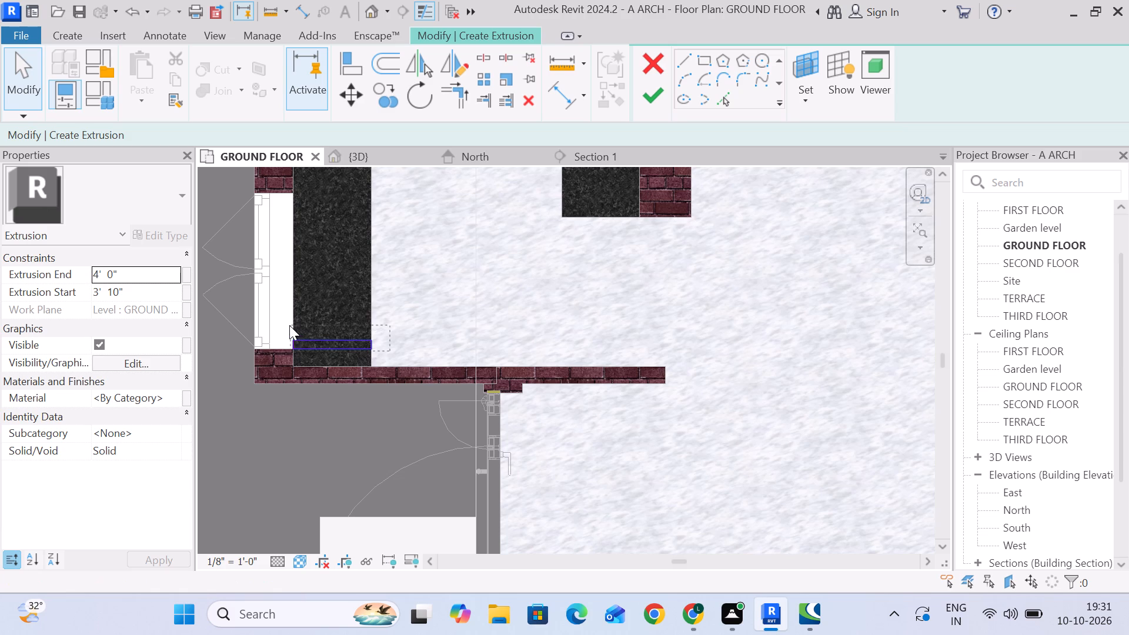
{"action": "left_click_drag", "start_coordinate": [289, 325], "coordinate": [281, 325]}
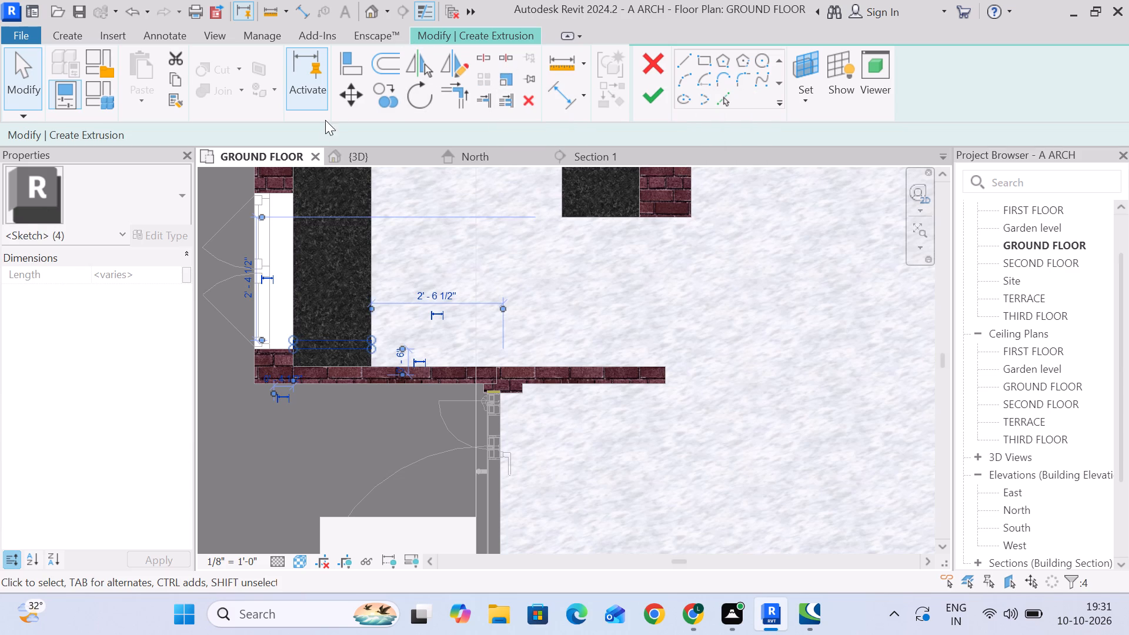
{"action": "left_click", "coordinate": [387, 91]}
{"action": "scroll", "coordinate": [297, 347], "scroll_direction": "up", "scroll_amount": 5}
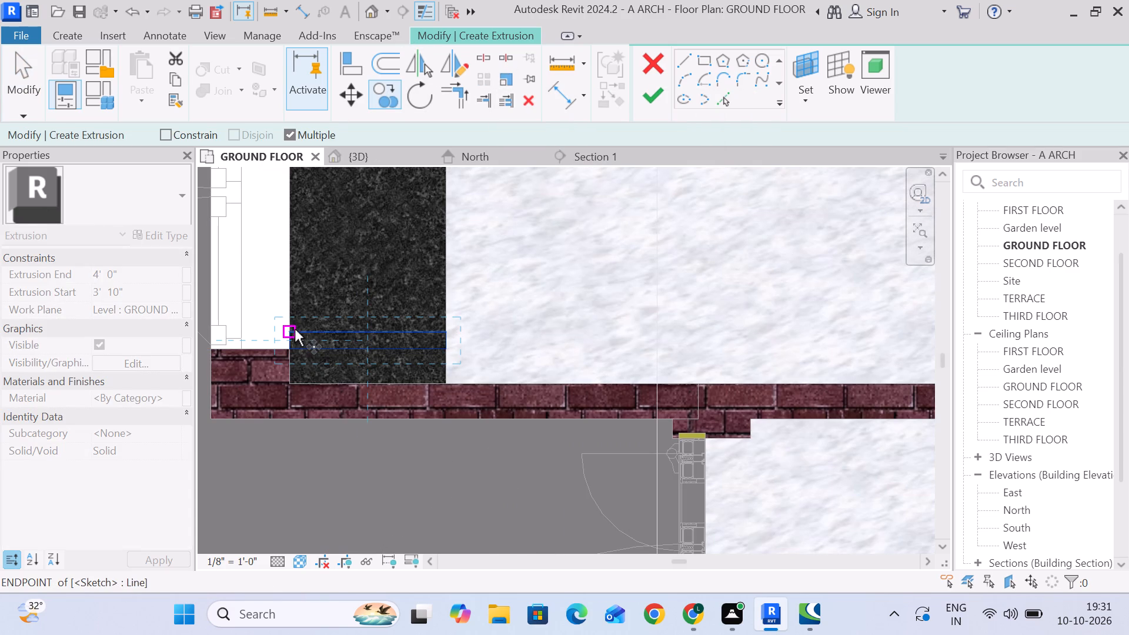
{"action": "left_click", "coordinate": [290, 329]}
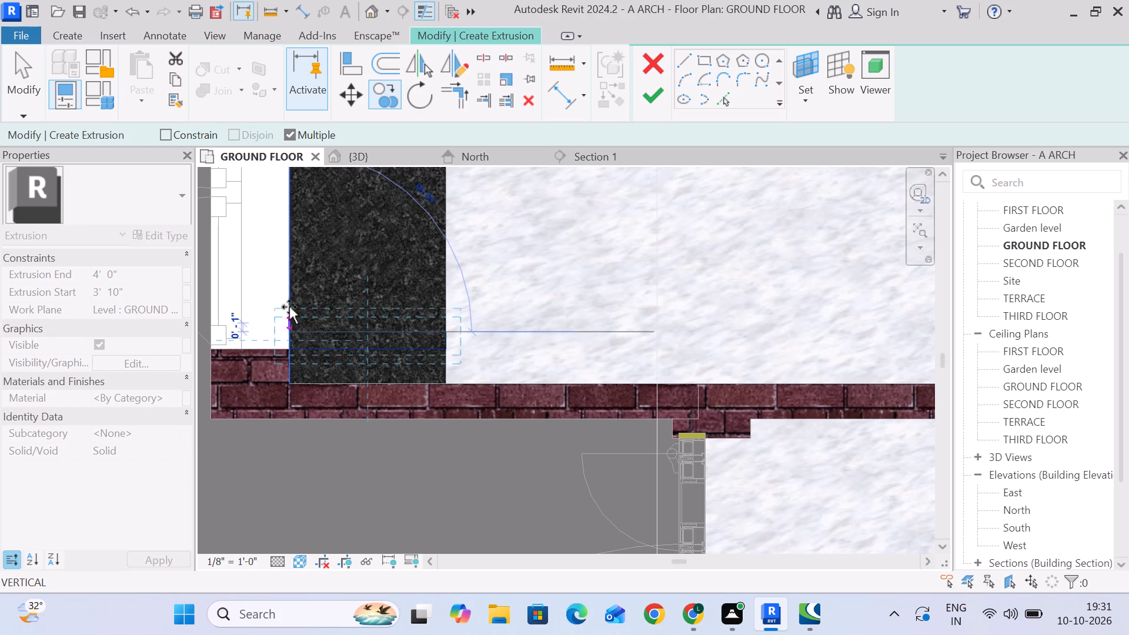
{"action": "scroll", "coordinate": [285, 223], "scroll_direction": "down", "scroll_amount": 4}
{"action": "middle_click_drag", "start_coordinate": [285, 223], "coordinate": [285, 299]}
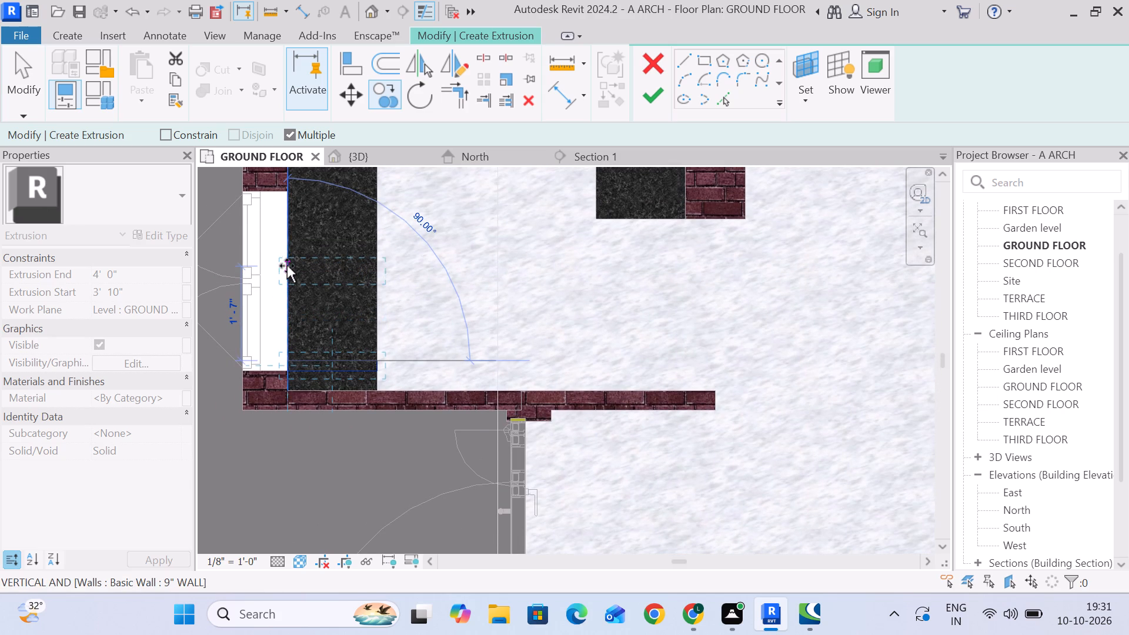
{"action": "left_click", "coordinate": [173, 135]}
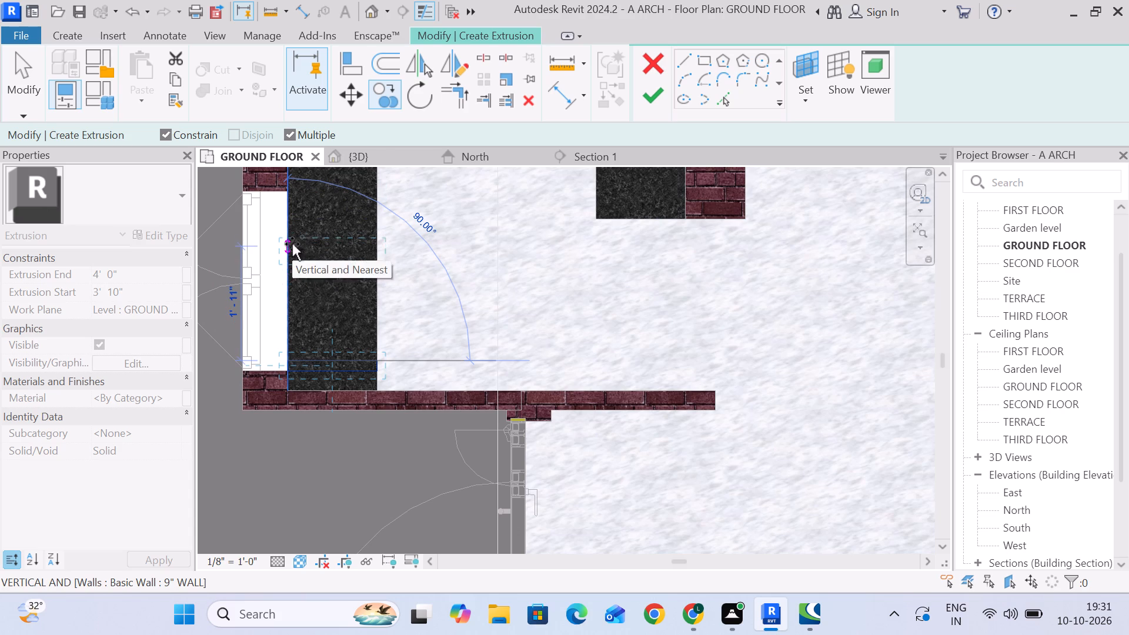
{"action": "left_click", "coordinate": [292, 240]}
Place three more copies of the rectangle at 2' 0" intervals along the same counter leg, up to the inner corner.
{"action": "middle_click_drag", "start_coordinate": [294, 203], "coordinate": [297, 384]}
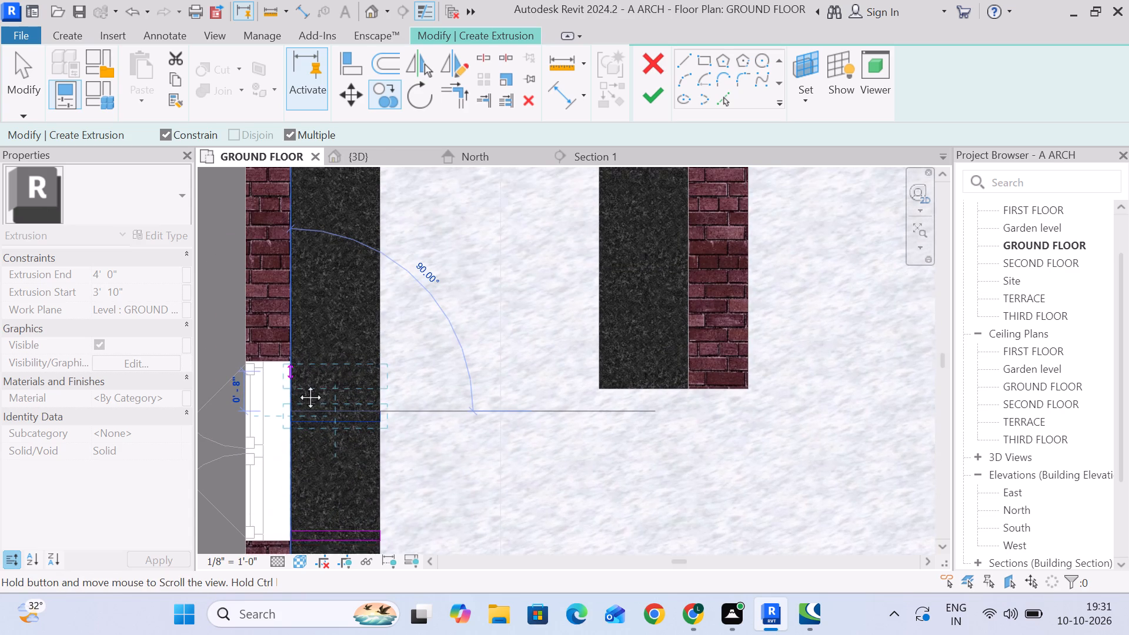
{"action": "middle_click_drag", "start_coordinate": [297, 384], "coordinate": [297, 385]}
{"action": "left_click", "coordinate": [305, 303]}
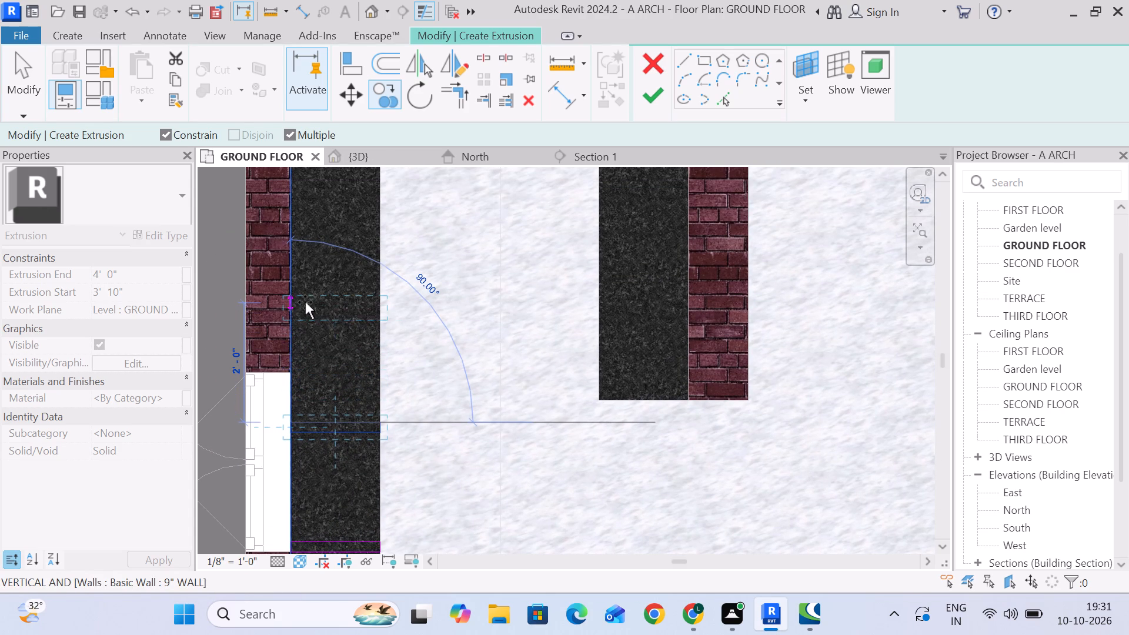
{"action": "middle_click_drag", "start_coordinate": [309, 218], "coordinate": [309, 317]}
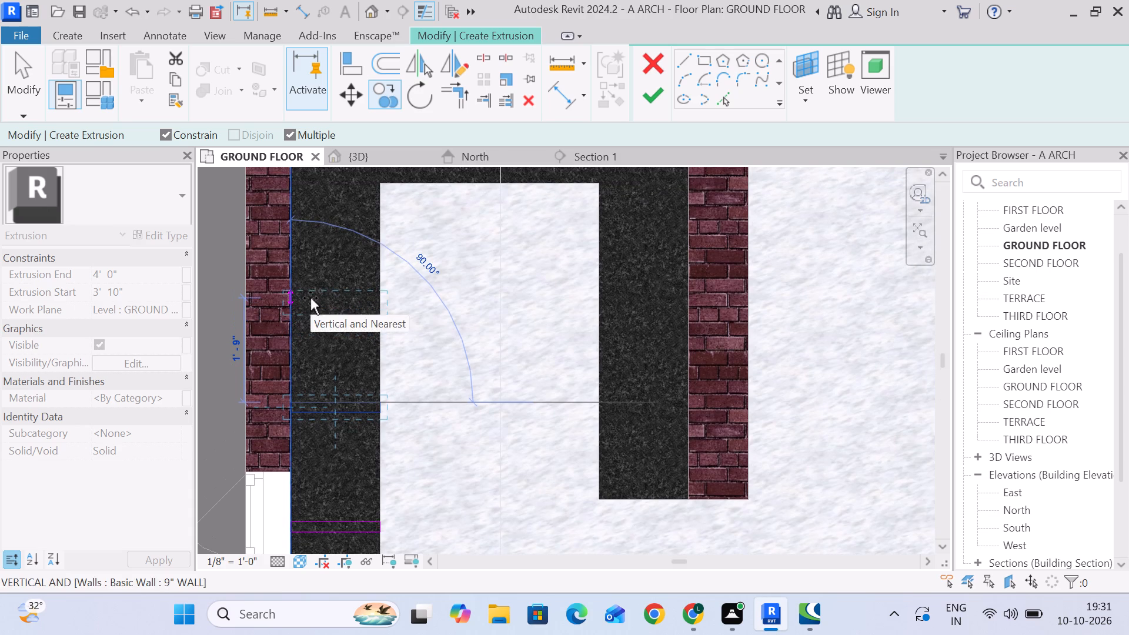
{"action": "left_click", "coordinate": [313, 283]}
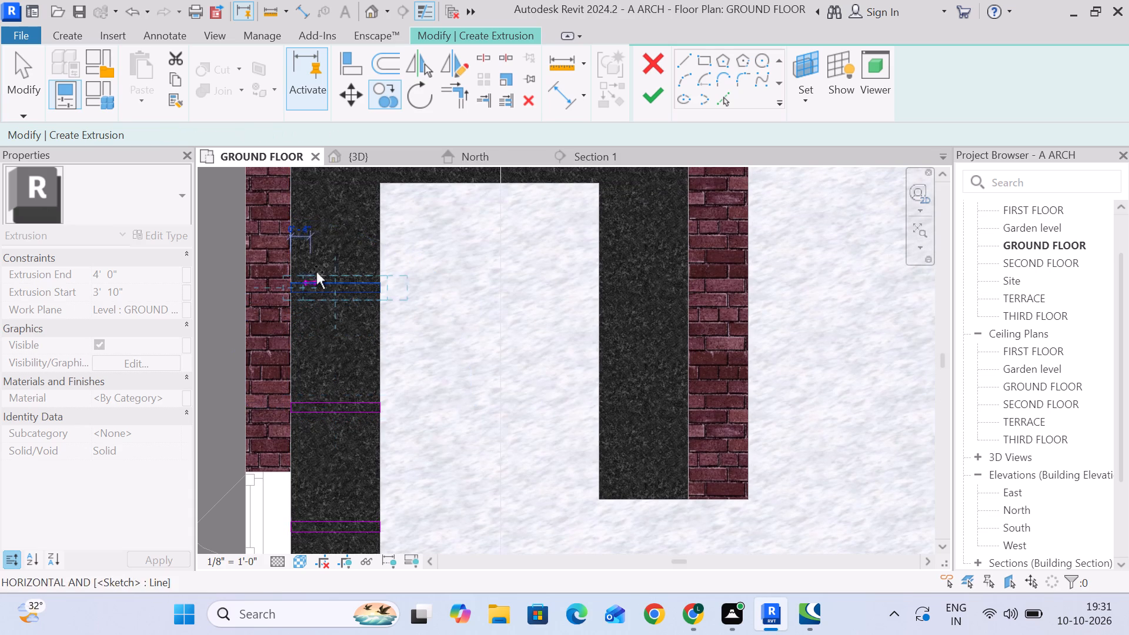
{"action": "middle_click_drag", "start_coordinate": [320, 220], "coordinate": [320, 291]}
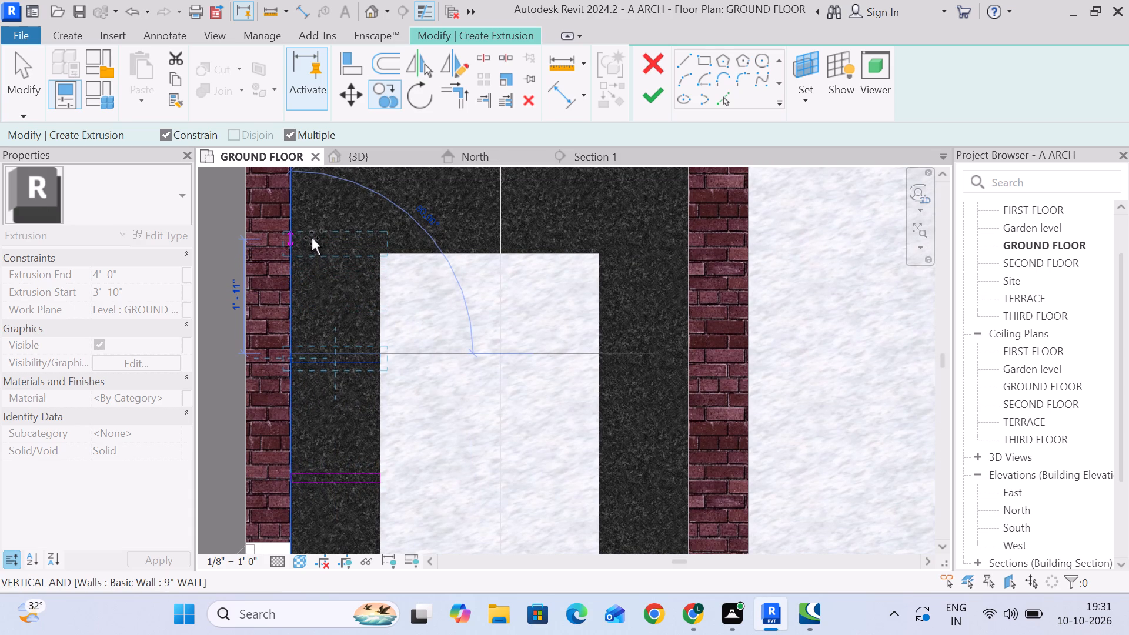
{"action": "middle_click_drag", "start_coordinate": [312, 238], "coordinate": [312, 298]}
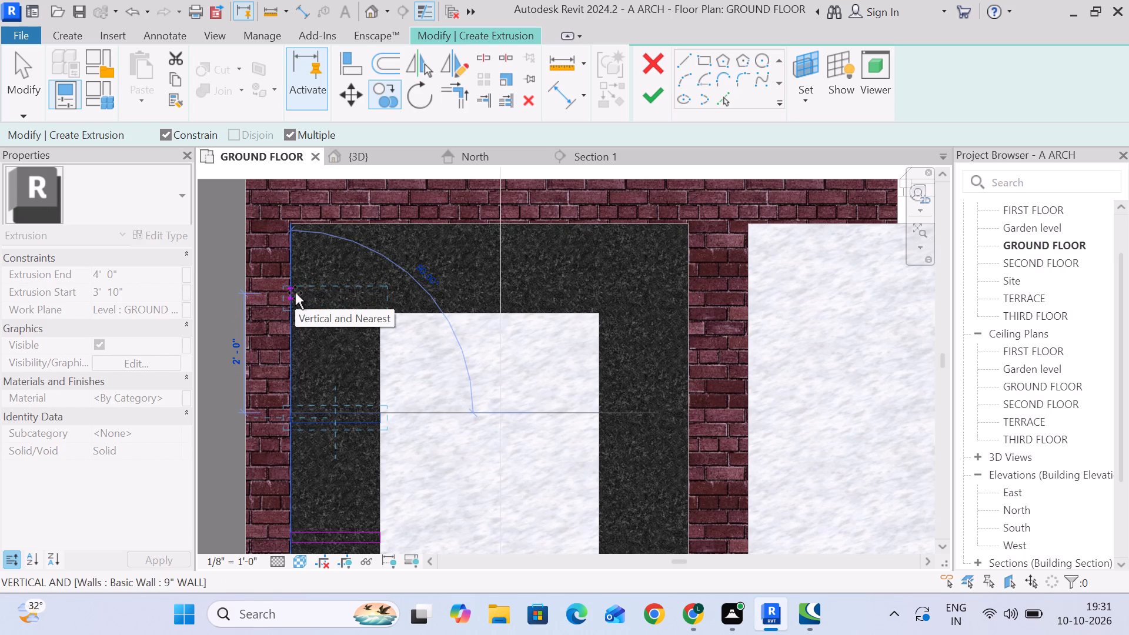
{"action": "left_click", "coordinate": [295, 293]}
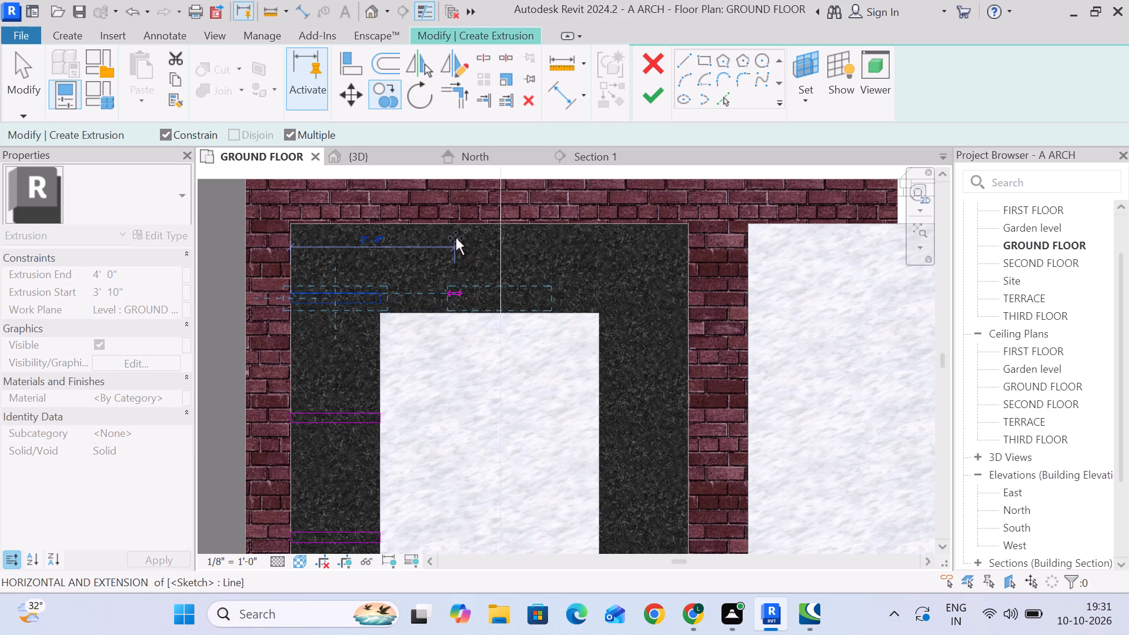
{"action": "left_click", "coordinate": [25, 92]}
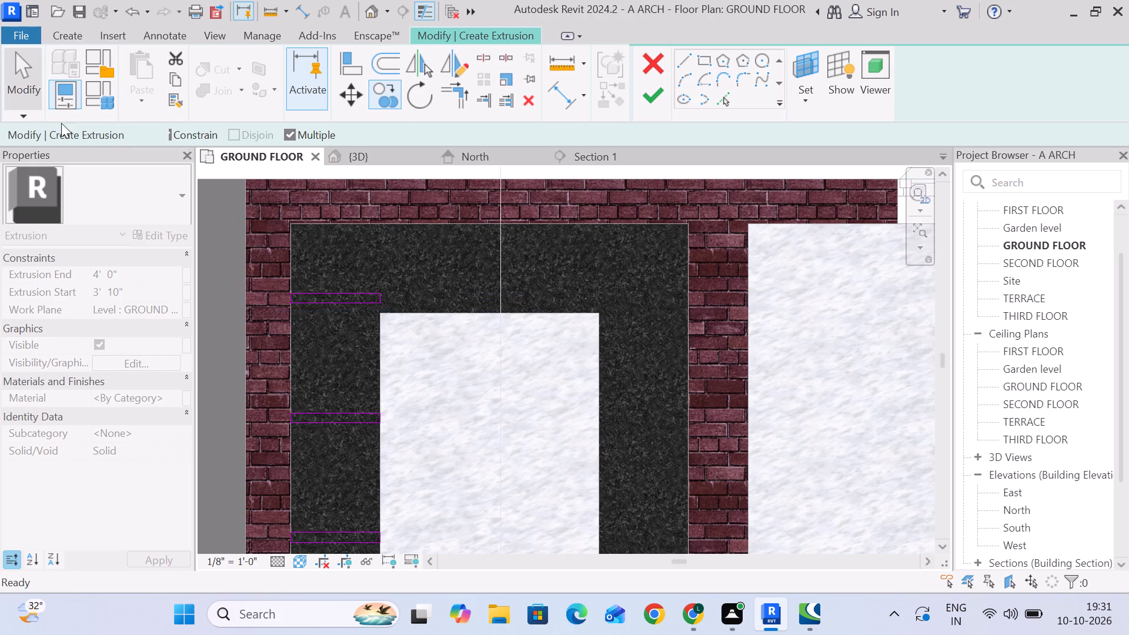
Move the last rectangle on the window-side leg so its upper edge lines up with the counter's inner corner.
{"action": "scroll", "coordinate": [420, 312], "scroll_direction": "down", "scroll_amount": 4}
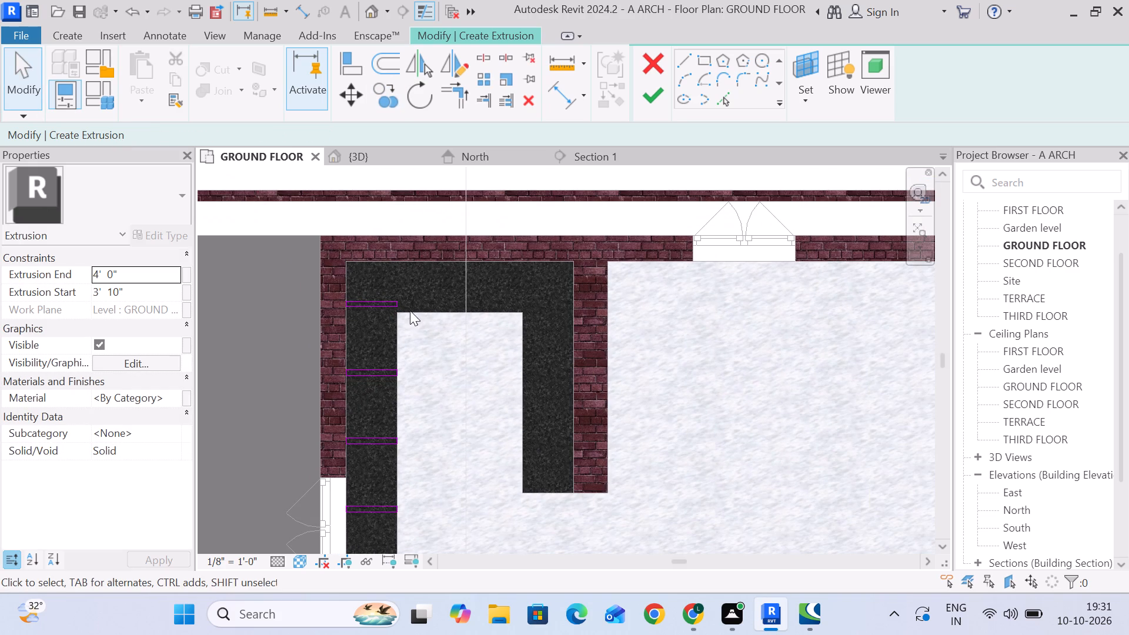
{"action": "scroll", "coordinate": [410, 310], "scroll_direction": "up", "scroll_amount": 4}
{"action": "left_click_drag", "start_coordinate": [401, 312], "coordinate": [283, 277]}
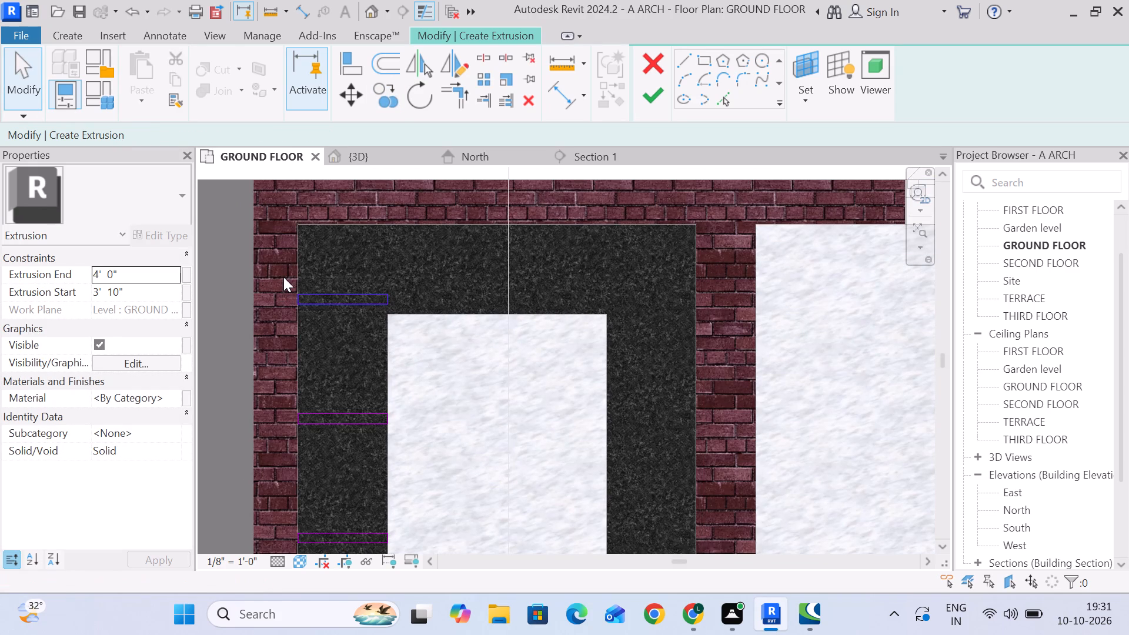
{"action": "left_click_drag", "start_coordinate": [283, 277], "coordinate": [284, 276]}
{"action": "left_click_drag", "start_coordinate": [358, 87], "coordinate": [360, 99]}
{"action": "scroll", "coordinate": [384, 276], "scroll_direction": "up", "scroll_amount": 5}
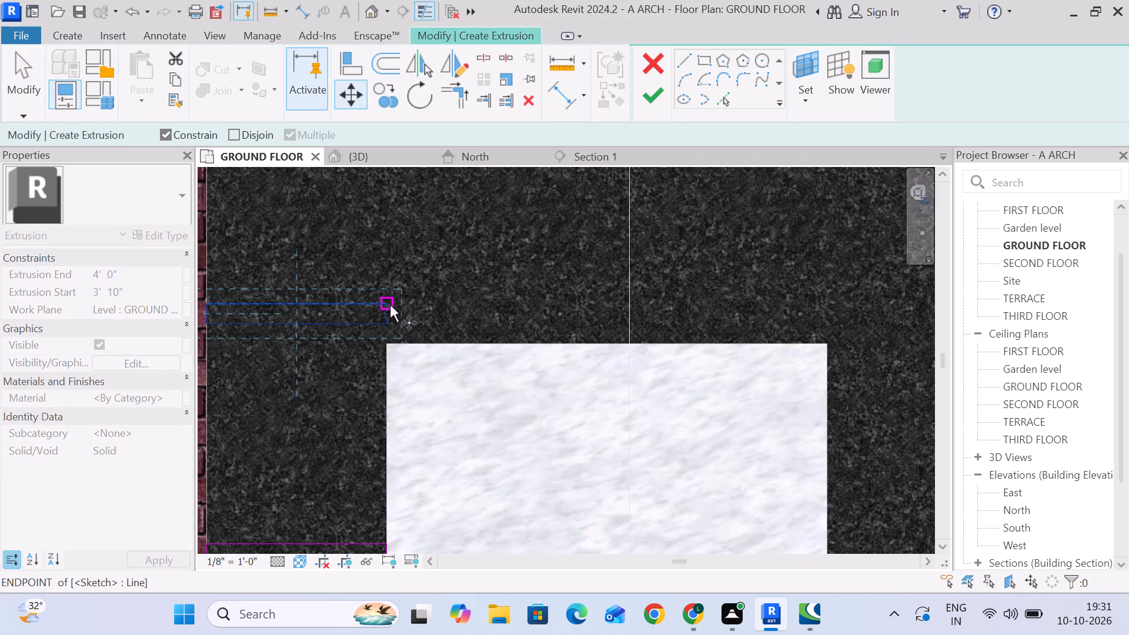
{"action": "left_click", "coordinate": [388, 303]}
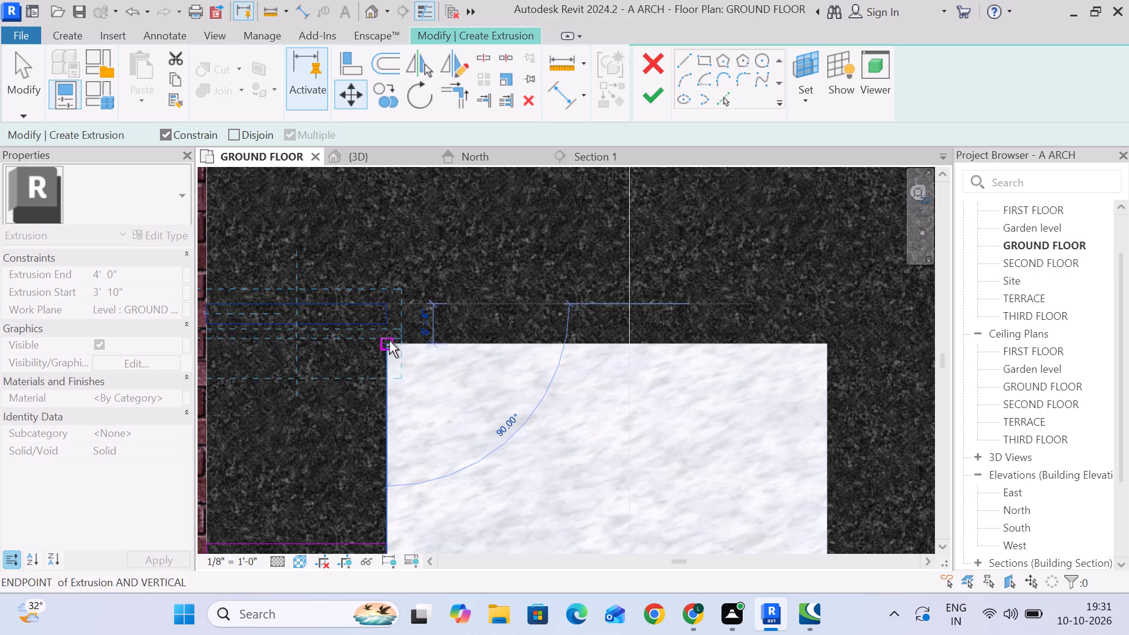
{"action": "left_click", "coordinate": [389, 341]}
Copy the inner-corner rectangle horizontally to the counter's connecting leg, starting about 1' 0" from the inner corner.
{"action": "scroll", "coordinate": [543, 366], "scroll_direction": "down", "scroll_amount": 3}
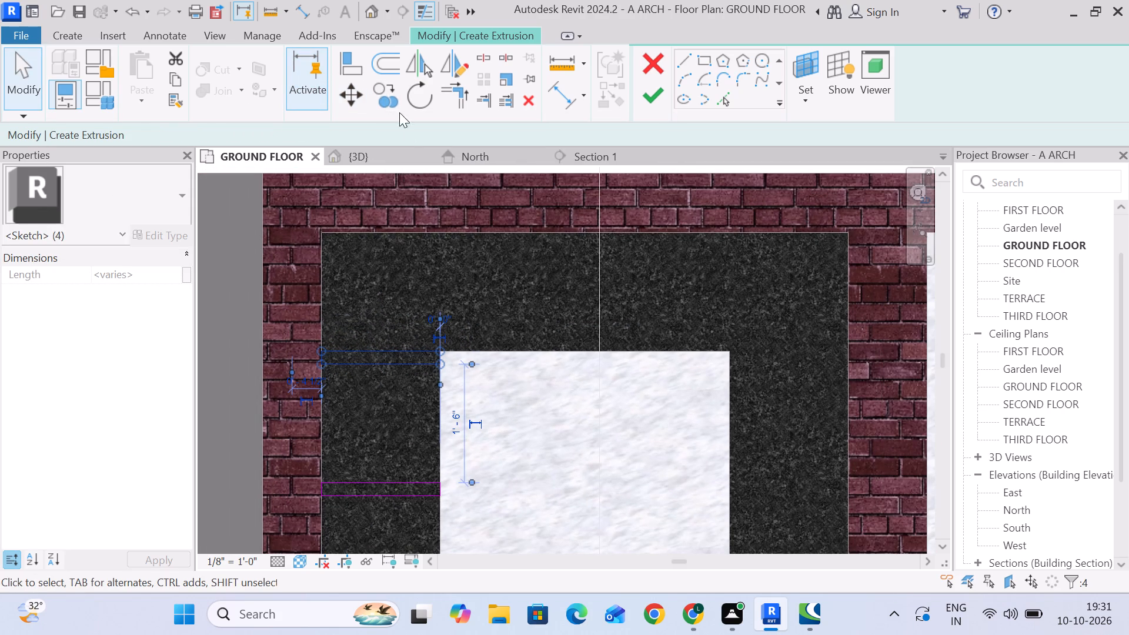
{"action": "left_click", "coordinate": [387, 102]}
{"action": "left_click", "coordinate": [437, 349]}
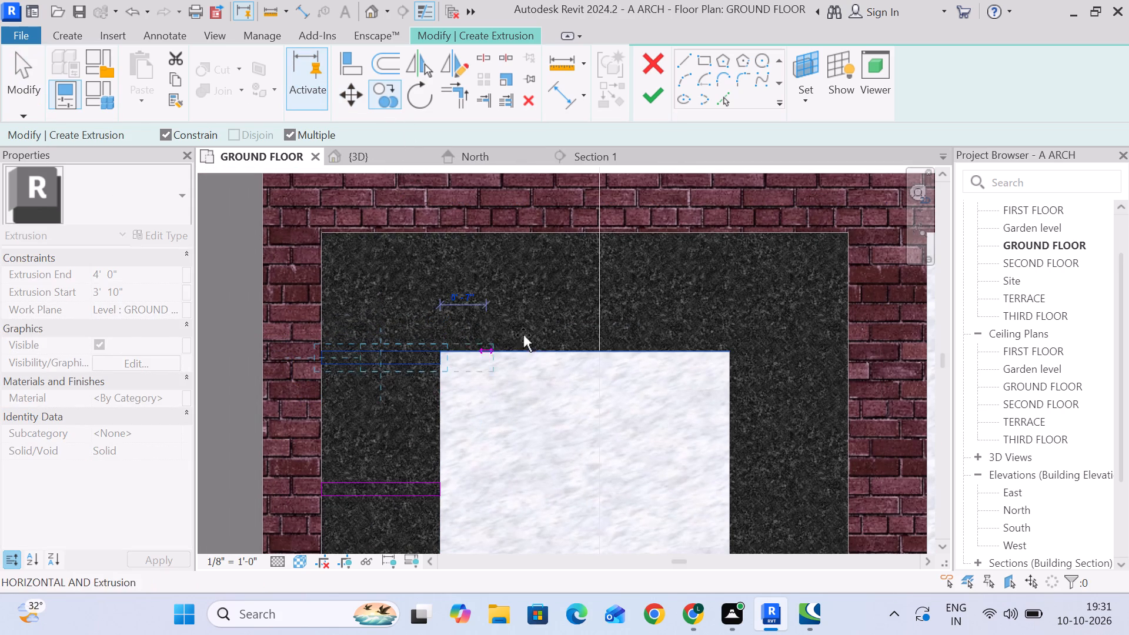
{"action": "left_click", "coordinate": [635, 330]}
{"action": "left_click", "coordinate": [34, 69]}
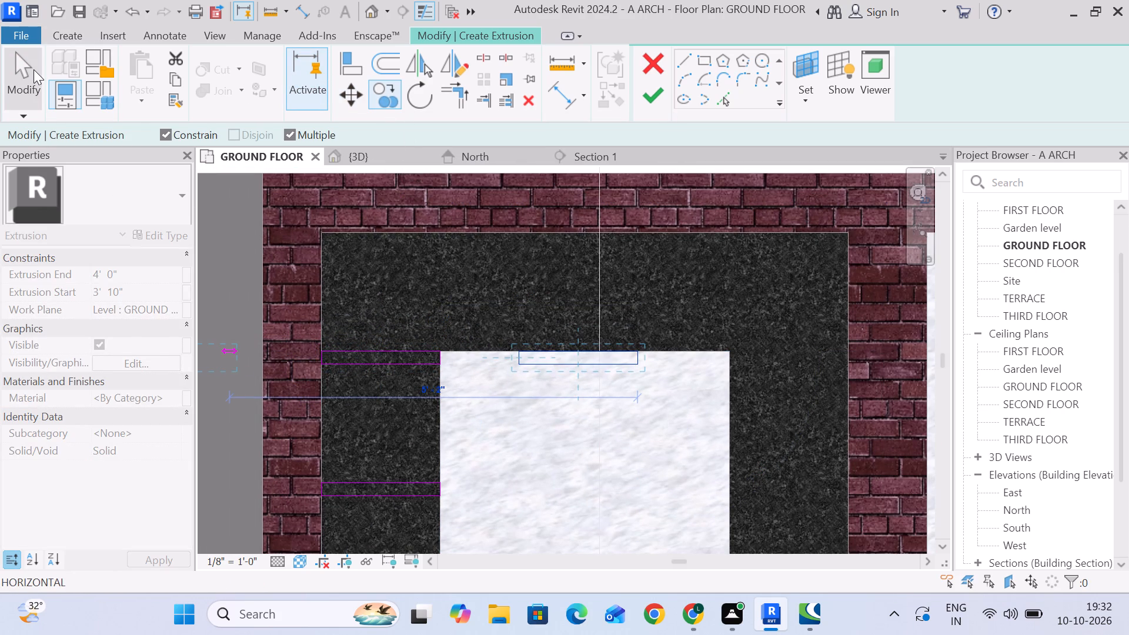
Rotate the copied rectangle 90° about its centre so it runs across the counter's connecting leg.
{"action": "left_click_drag", "start_coordinate": [664, 400], "coordinate": [496, 319]}
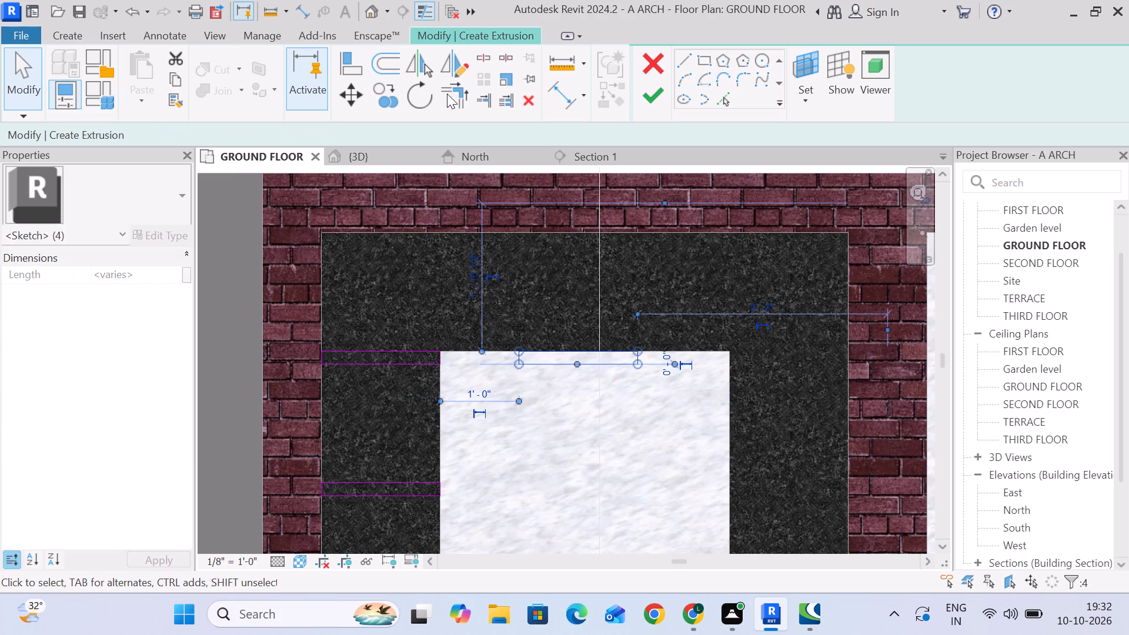
{"action": "left_click", "coordinate": [436, 105]}
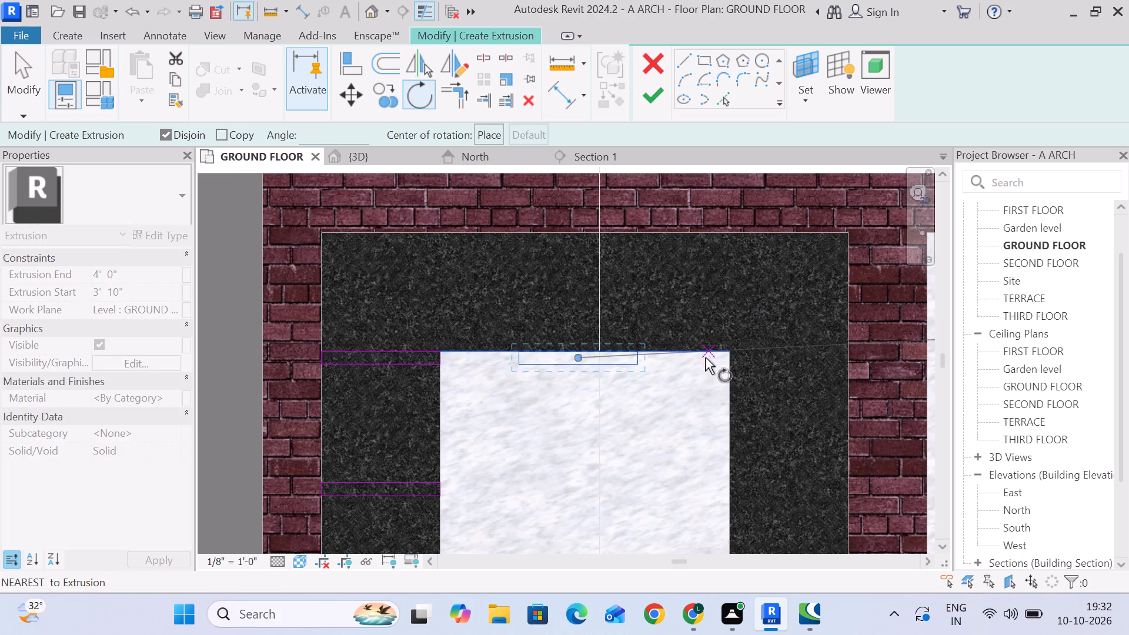
{"action": "left_click", "coordinate": [653, 359]}
{"action": "left_click", "coordinate": [580, 437]}
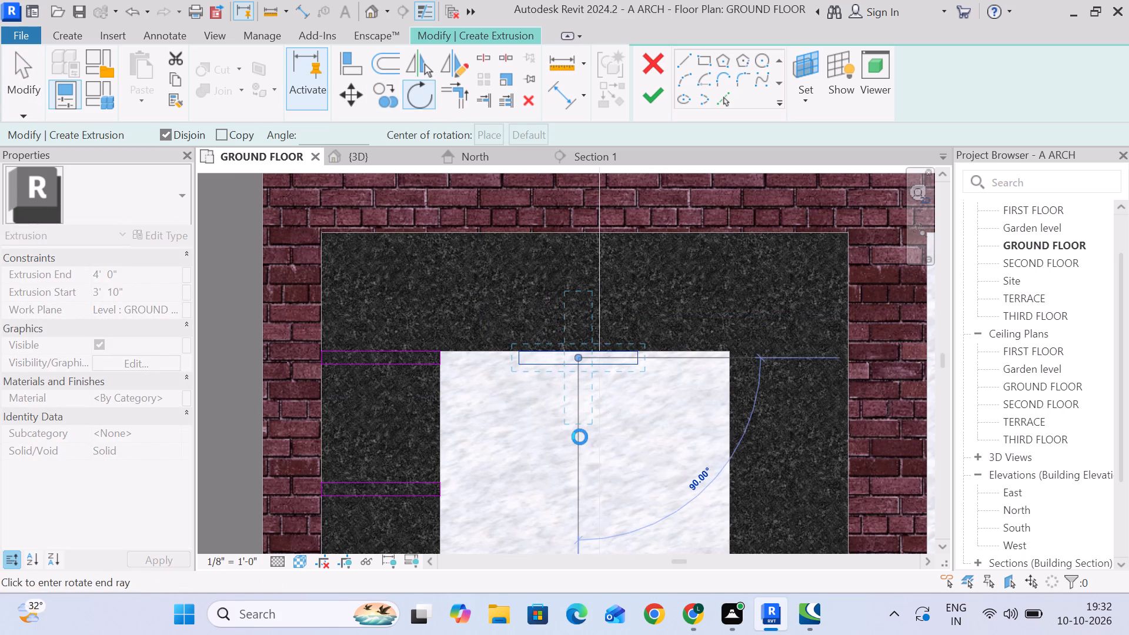
Move the rotated rectangle with Constrain off so its lower end sits on the inner edge of the connecting leg.
{"action": "left_click", "coordinate": [355, 95]}
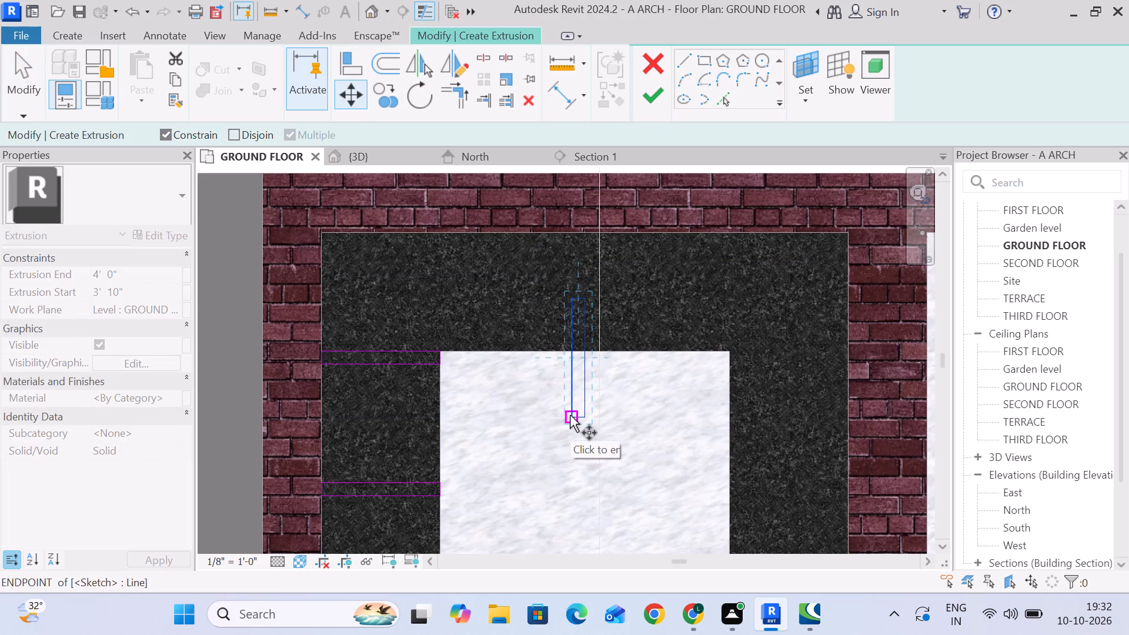
{"action": "left_click", "coordinate": [570, 415]}
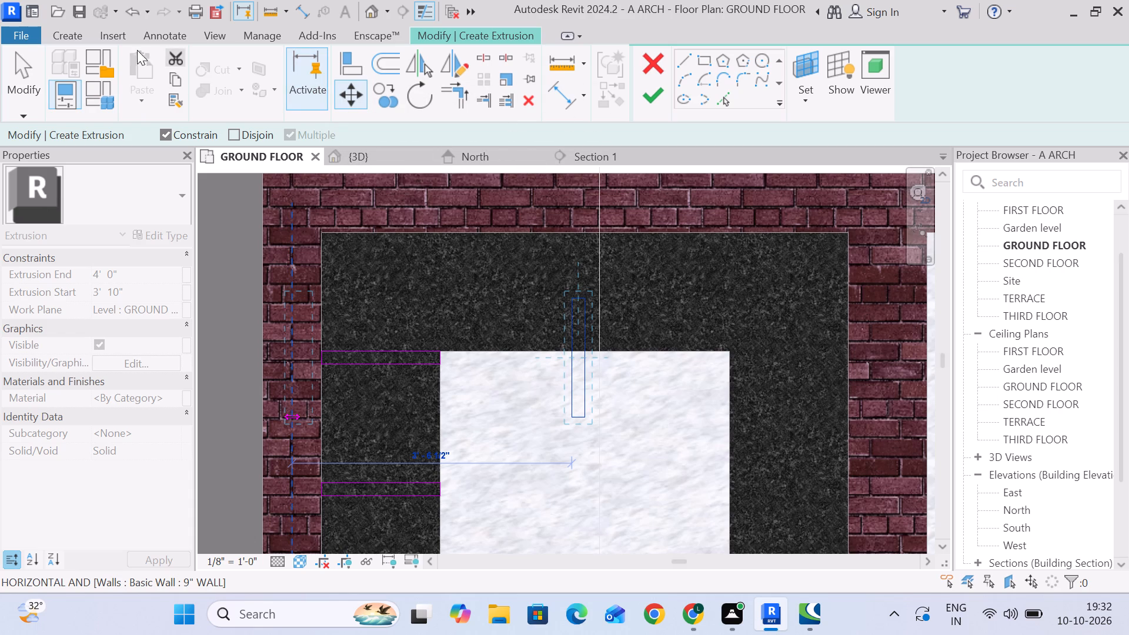
{"action": "left_click", "coordinate": [163, 130]}
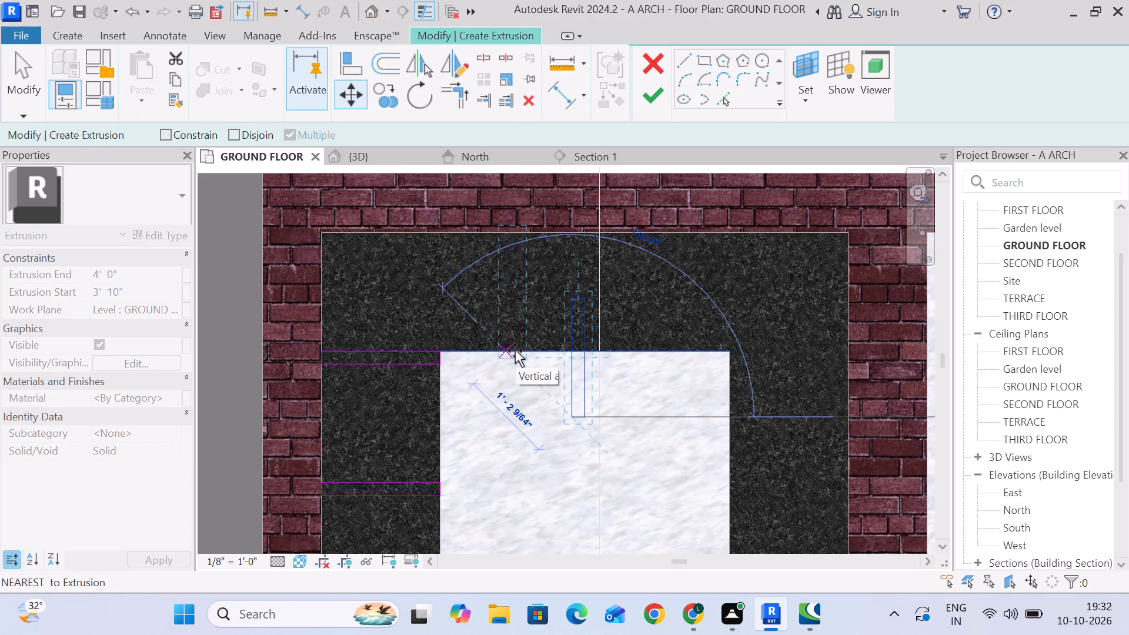
{"action": "left_click", "coordinate": [560, 350]}
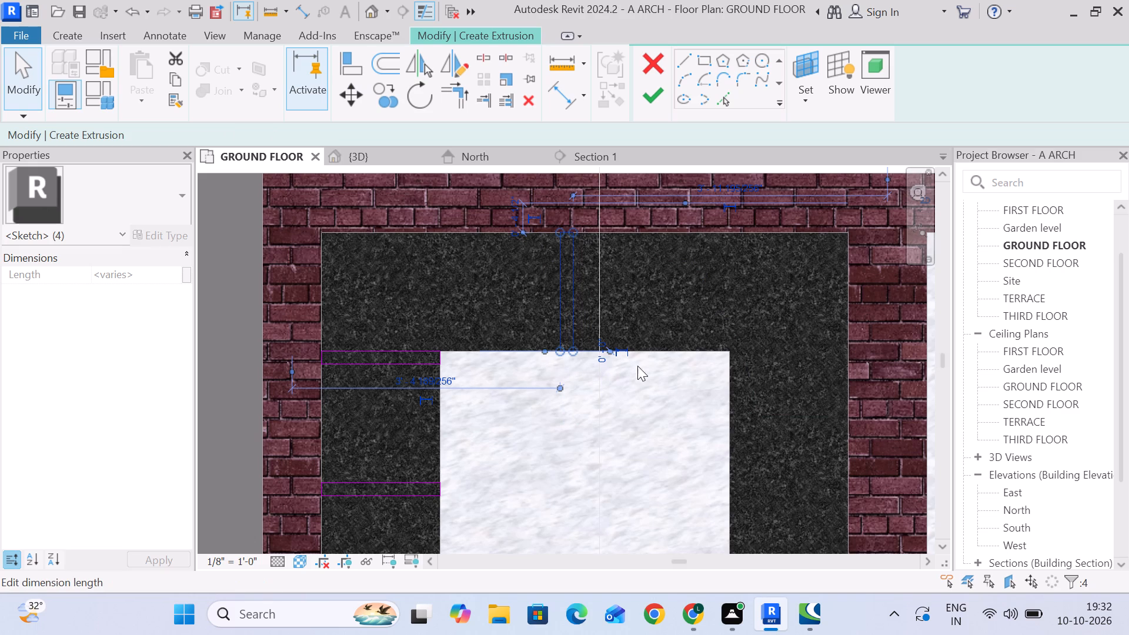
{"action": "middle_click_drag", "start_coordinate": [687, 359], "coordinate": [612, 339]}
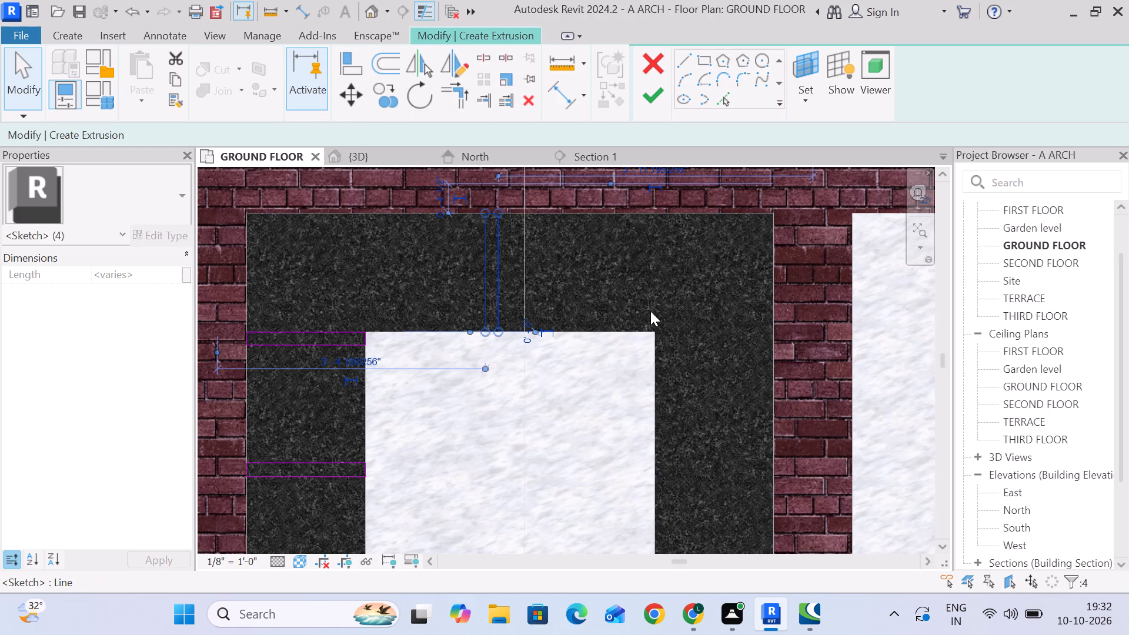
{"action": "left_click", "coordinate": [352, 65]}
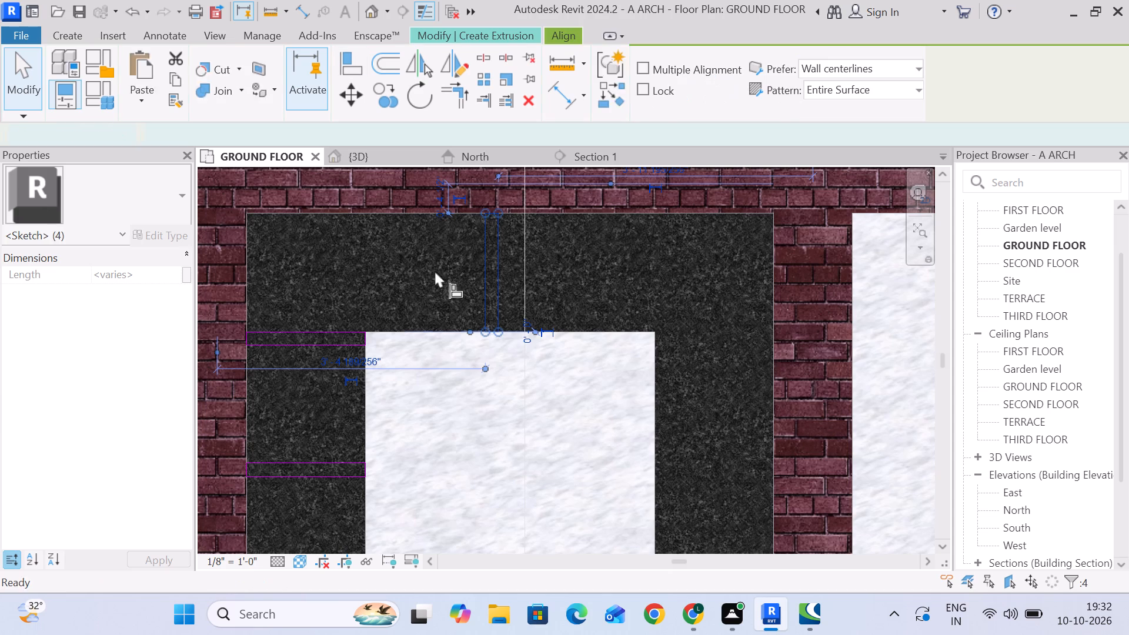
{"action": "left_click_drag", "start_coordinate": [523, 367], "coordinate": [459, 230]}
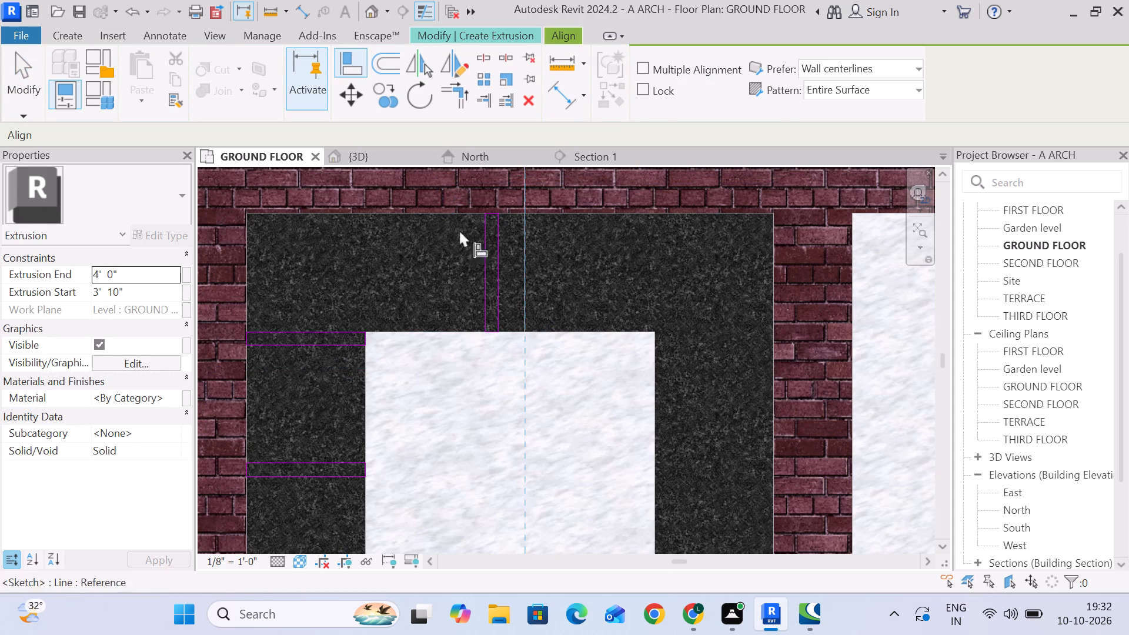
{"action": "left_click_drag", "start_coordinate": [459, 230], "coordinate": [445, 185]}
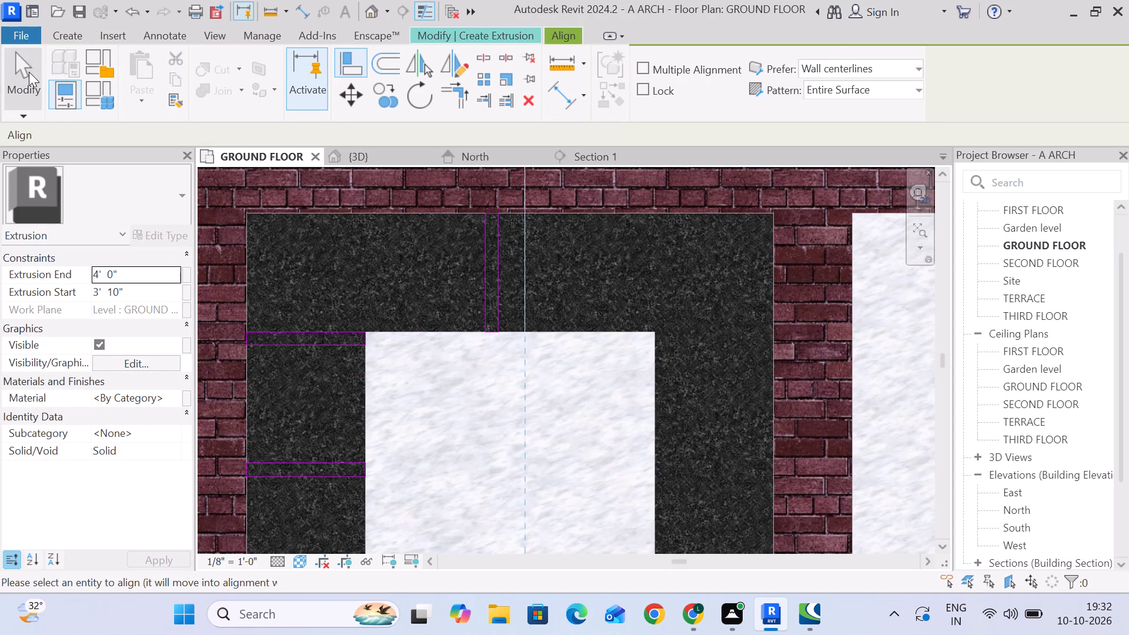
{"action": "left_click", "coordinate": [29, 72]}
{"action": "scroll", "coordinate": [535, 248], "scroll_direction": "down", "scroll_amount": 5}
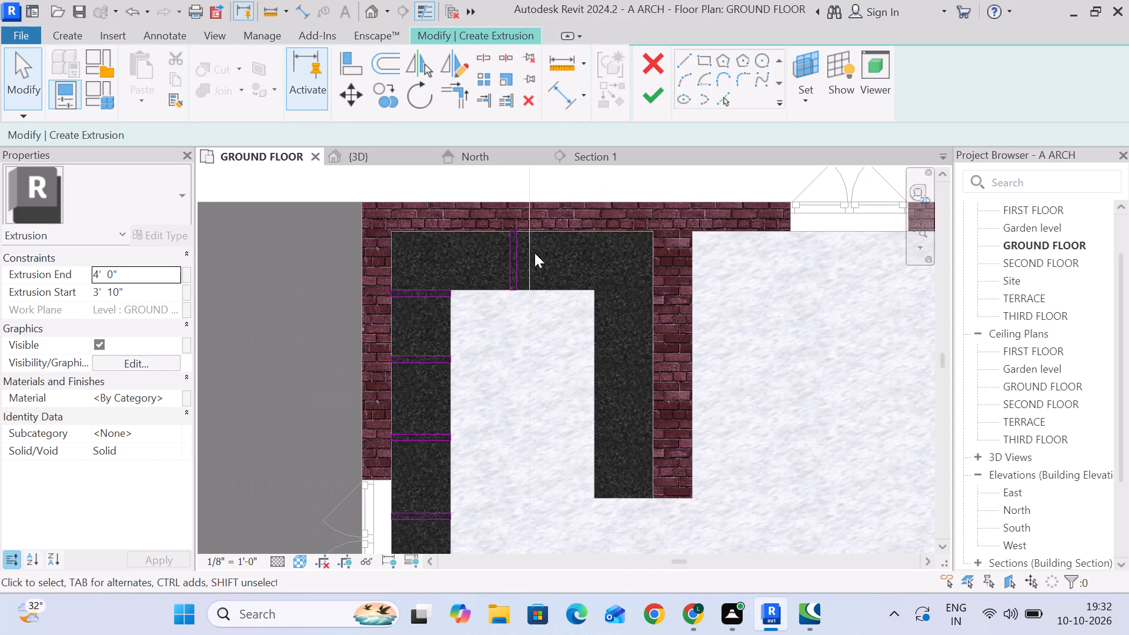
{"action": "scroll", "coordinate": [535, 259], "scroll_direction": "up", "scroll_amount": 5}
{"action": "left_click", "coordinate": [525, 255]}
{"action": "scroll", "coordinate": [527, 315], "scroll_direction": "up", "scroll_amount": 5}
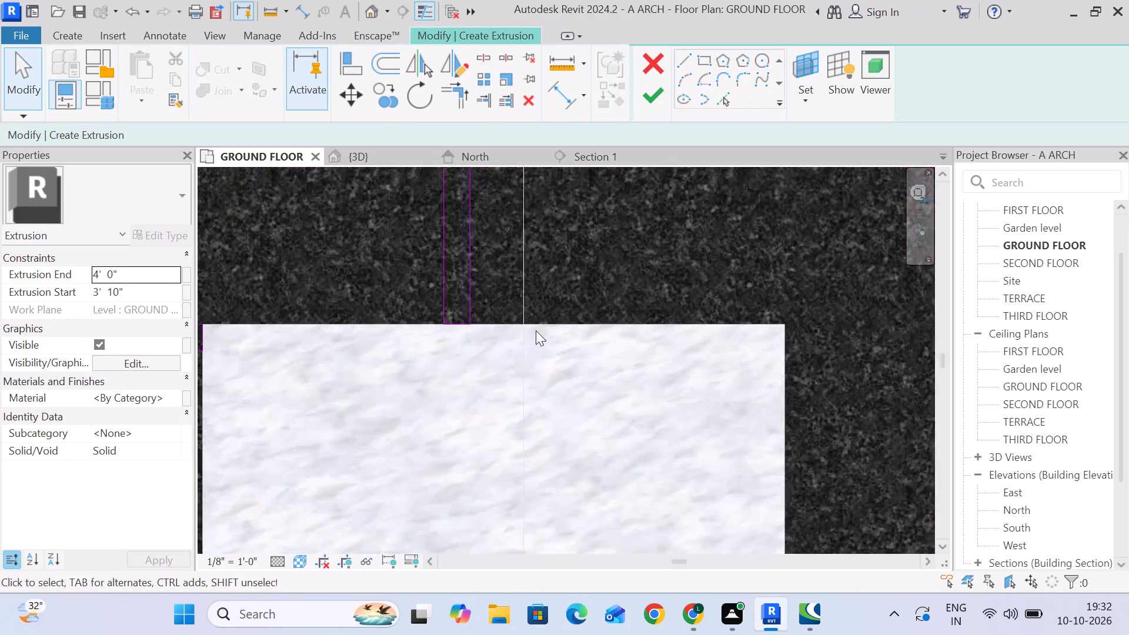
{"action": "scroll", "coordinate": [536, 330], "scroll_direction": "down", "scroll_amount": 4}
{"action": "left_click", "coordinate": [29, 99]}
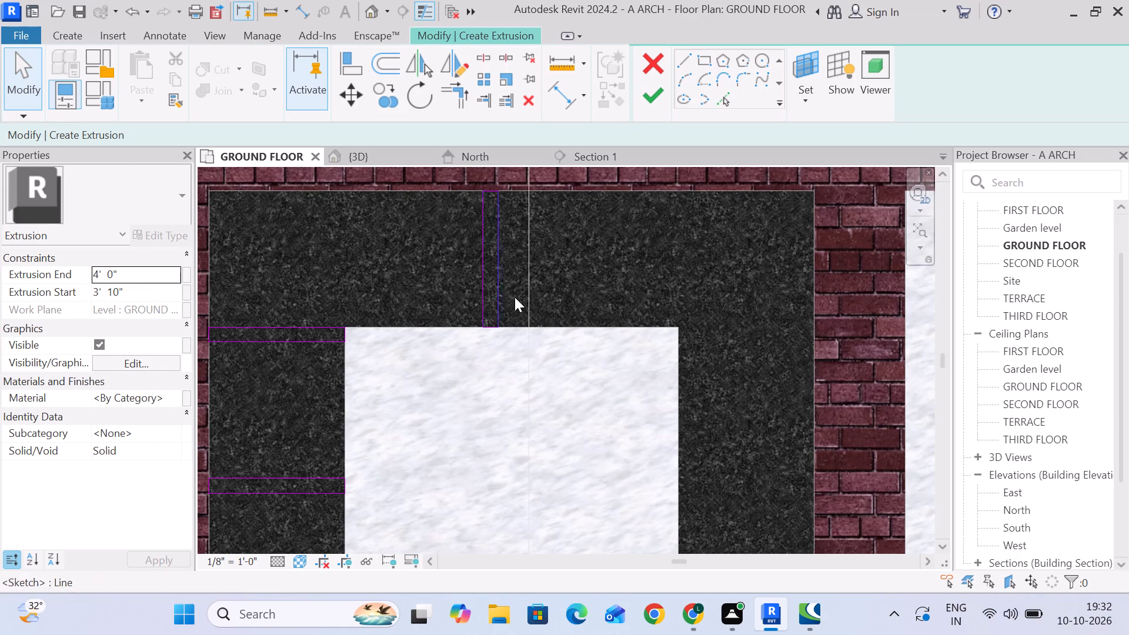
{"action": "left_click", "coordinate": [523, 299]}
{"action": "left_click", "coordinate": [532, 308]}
Copy the rotated rectangle along the connecting leg so its outer lower corner meets the counter's opposite inner corner.
{"action": "left_click_drag", "start_coordinate": [525, 356], "coordinate": [524, 357]}
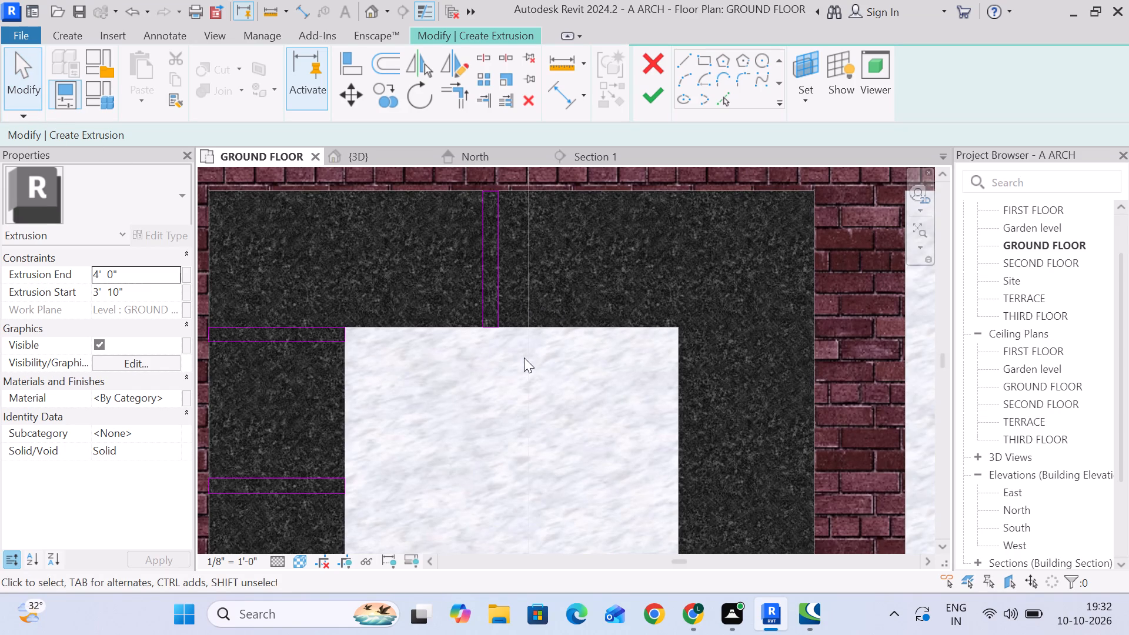
{"action": "left_click_drag", "start_coordinate": [524, 357], "coordinate": [447, 180]}
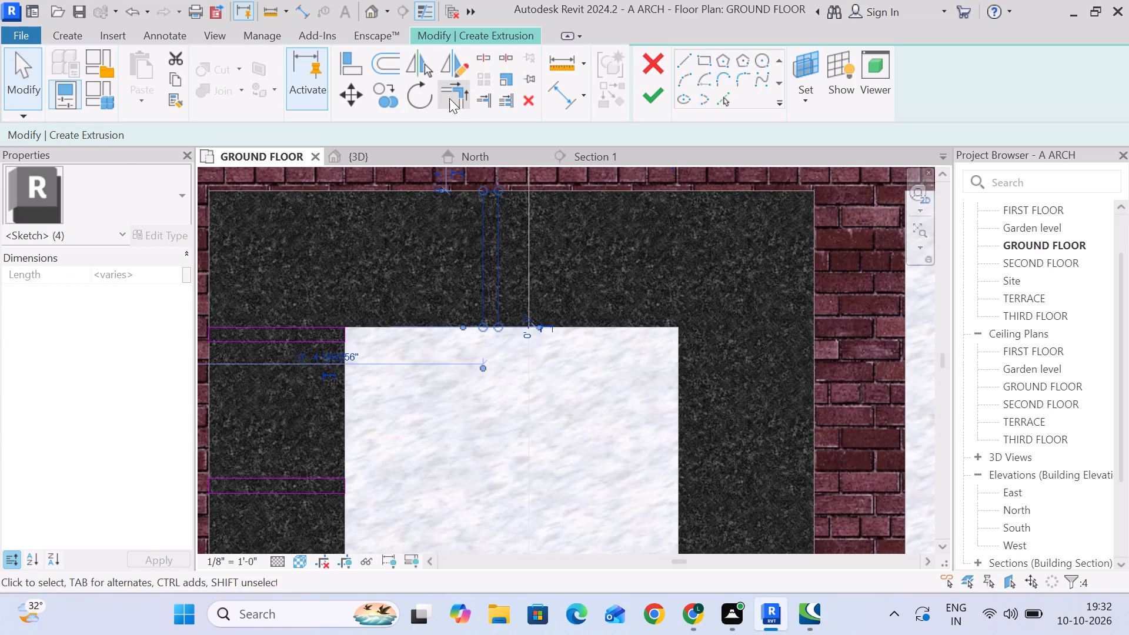
{"action": "left_click", "coordinate": [379, 105]}
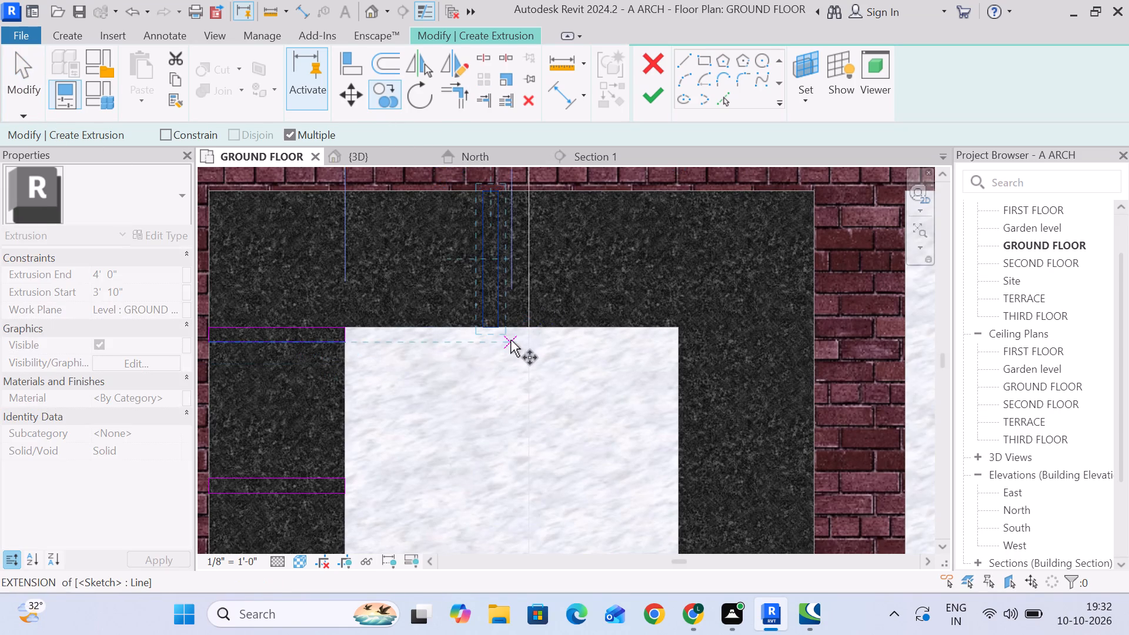
{"action": "scroll", "coordinate": [509, 339], "scroll_direction": "up", "scroll_amount": 4}
{"action": "left_click", "coordinate": [490, 319]}
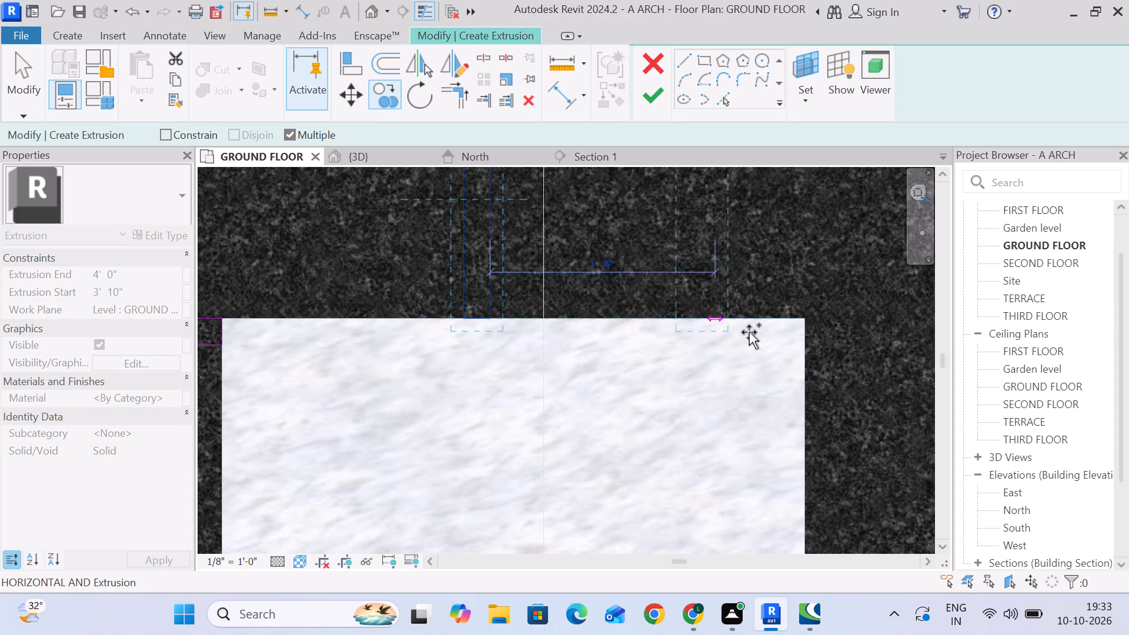
{"action": "left_click", "coordinate": [802, 320]}
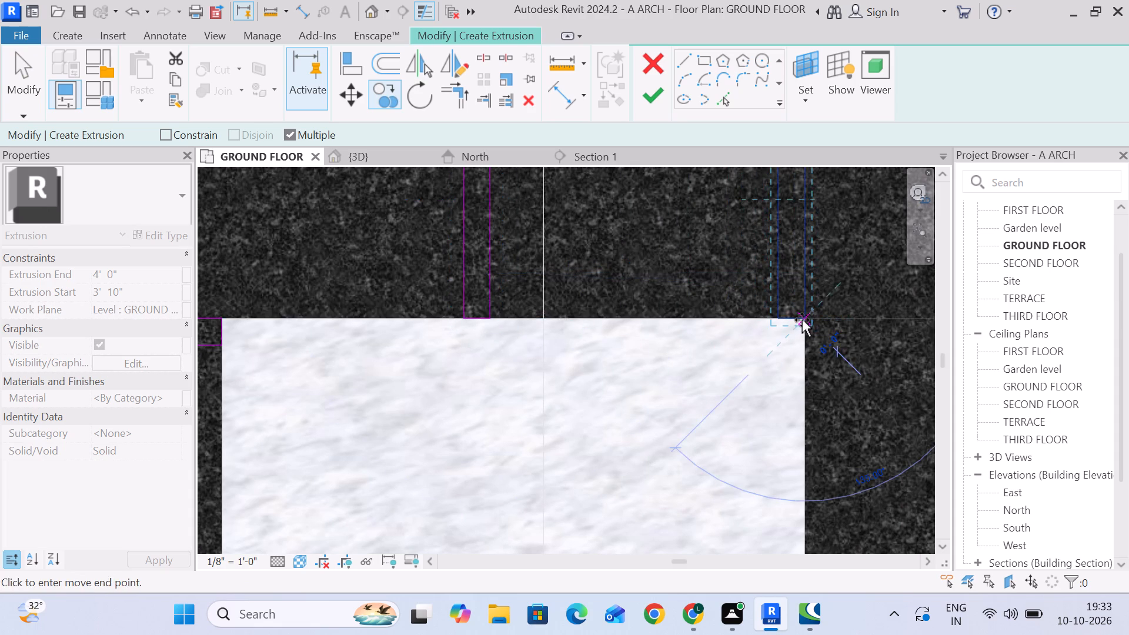
{"action": "scroll", "coordinate": [794, 339], "scroll_direction": "down", "scroll_amount": 8}
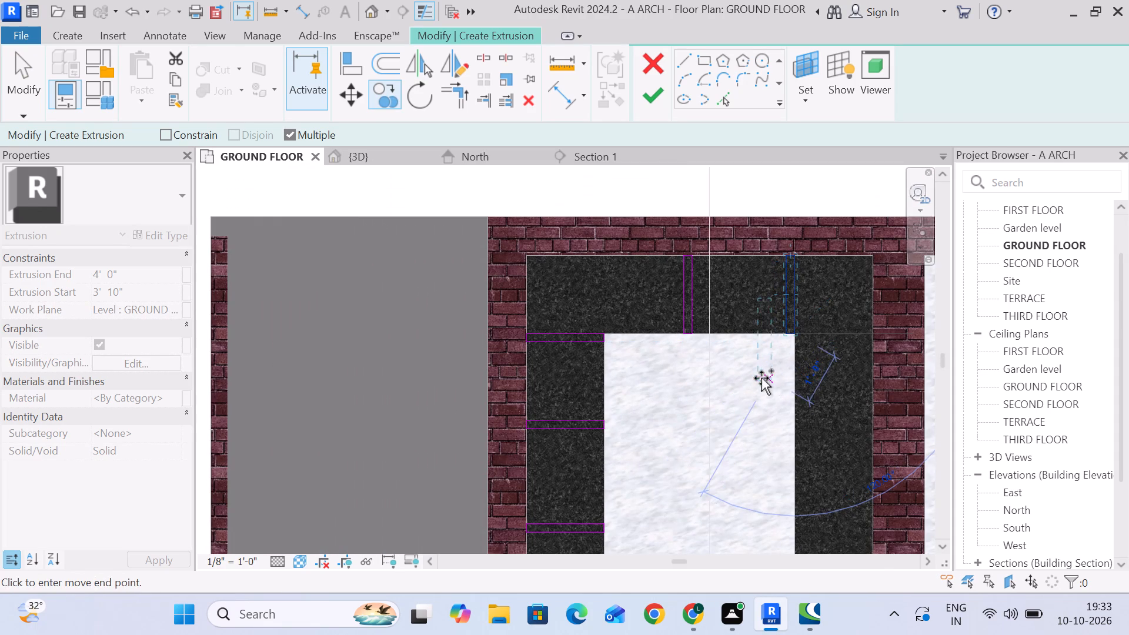
{"action": "scroll", "coordinate": [747, 393], "scroll_direction": "down", "scroll_amount": 1}
{"action": "middle_click_drag", "start_coordinate": [747, 393], "coordinate": [658, 326]}
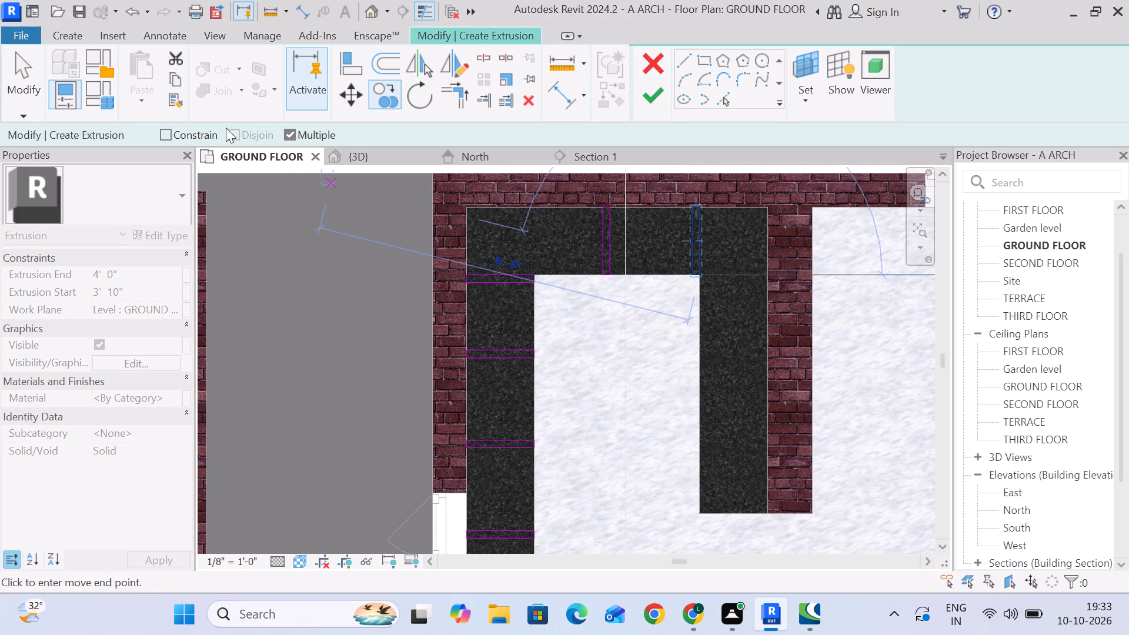
{"action": "left_click", "coordinate": [4, 79]}
{"action": "left_click", "coordinate": [32, 89]}
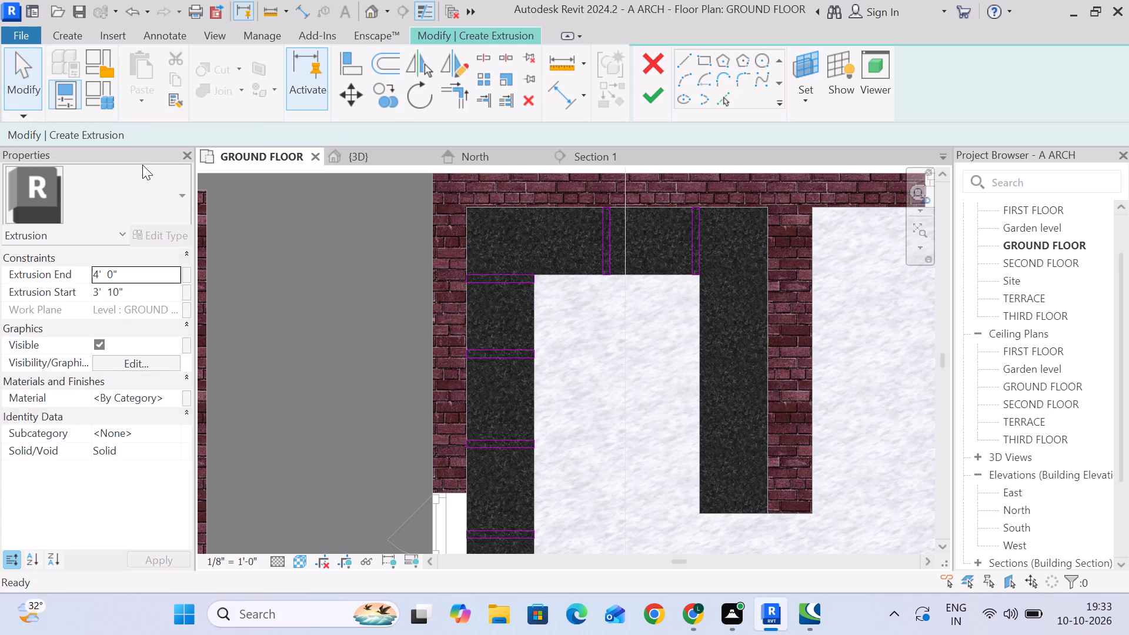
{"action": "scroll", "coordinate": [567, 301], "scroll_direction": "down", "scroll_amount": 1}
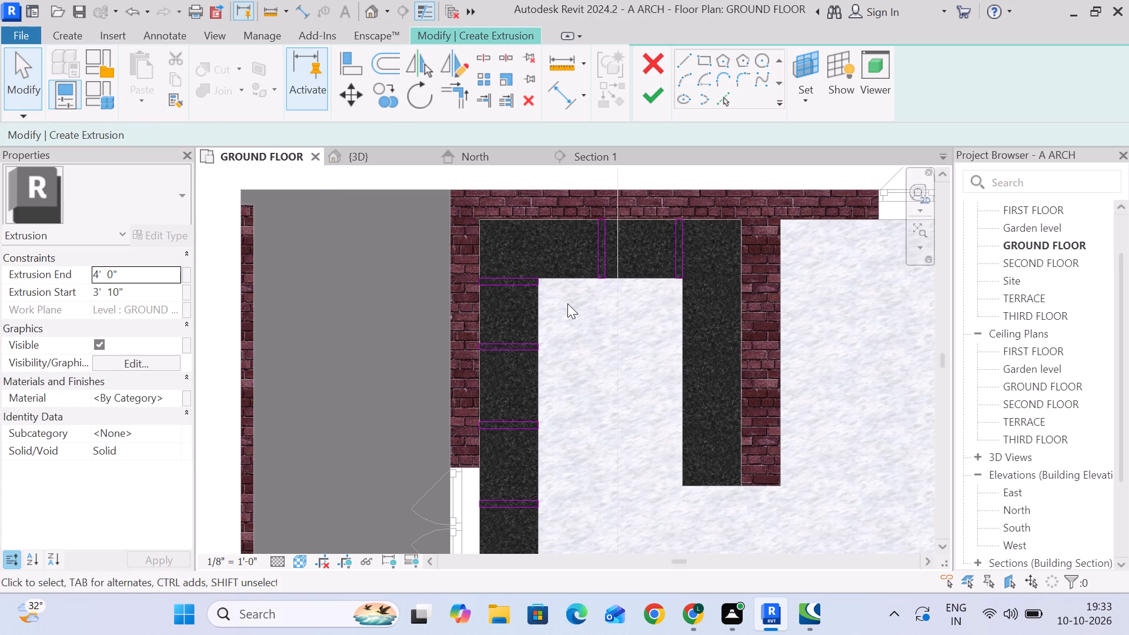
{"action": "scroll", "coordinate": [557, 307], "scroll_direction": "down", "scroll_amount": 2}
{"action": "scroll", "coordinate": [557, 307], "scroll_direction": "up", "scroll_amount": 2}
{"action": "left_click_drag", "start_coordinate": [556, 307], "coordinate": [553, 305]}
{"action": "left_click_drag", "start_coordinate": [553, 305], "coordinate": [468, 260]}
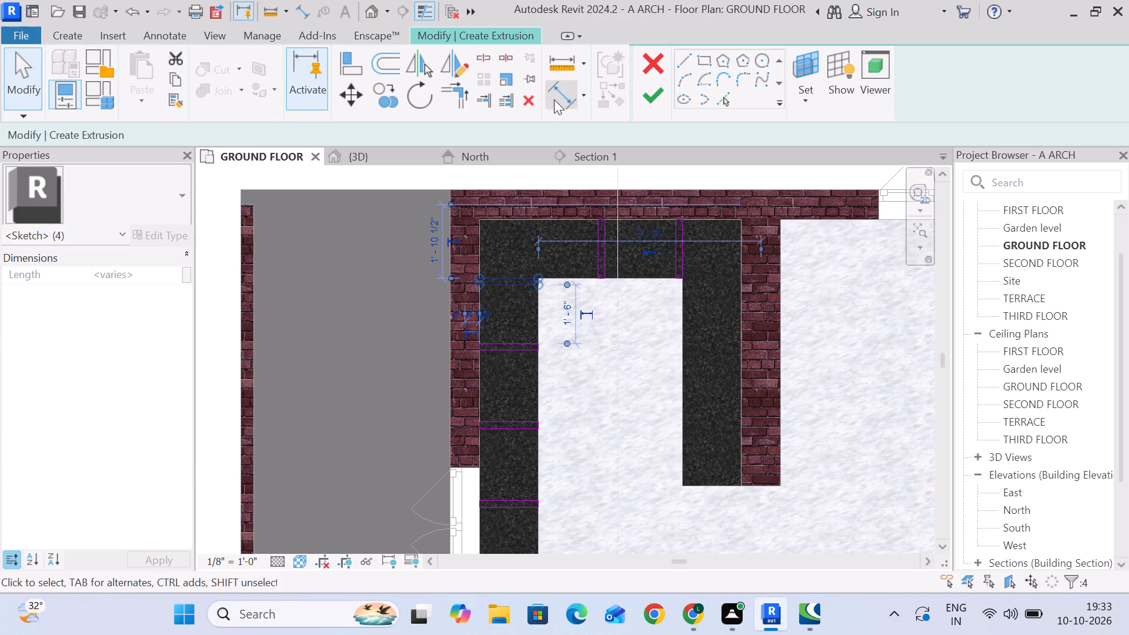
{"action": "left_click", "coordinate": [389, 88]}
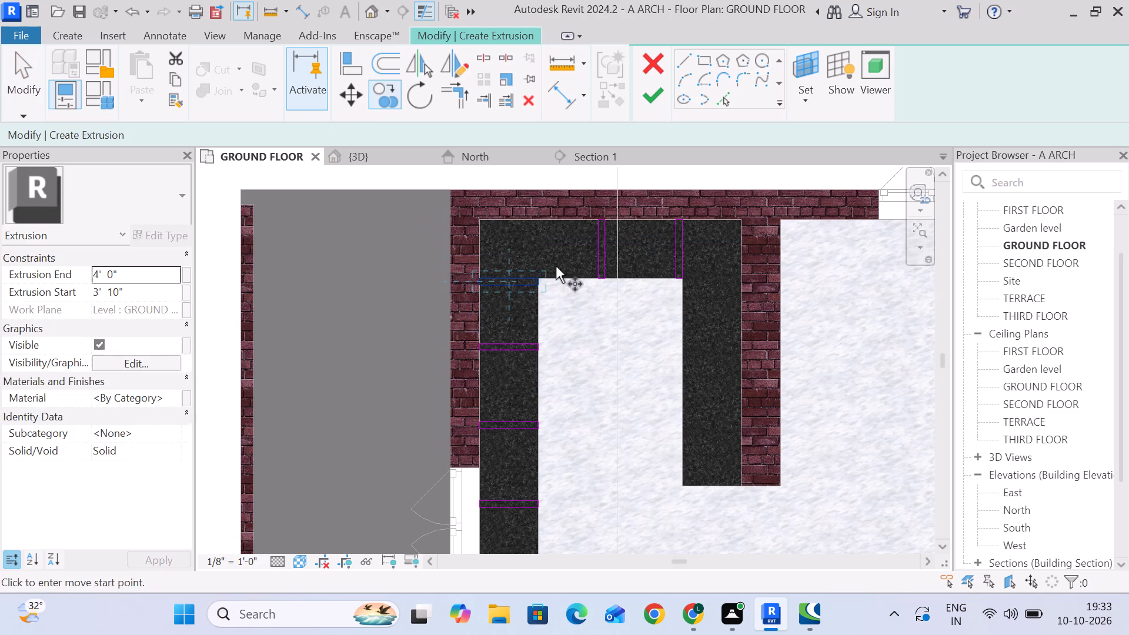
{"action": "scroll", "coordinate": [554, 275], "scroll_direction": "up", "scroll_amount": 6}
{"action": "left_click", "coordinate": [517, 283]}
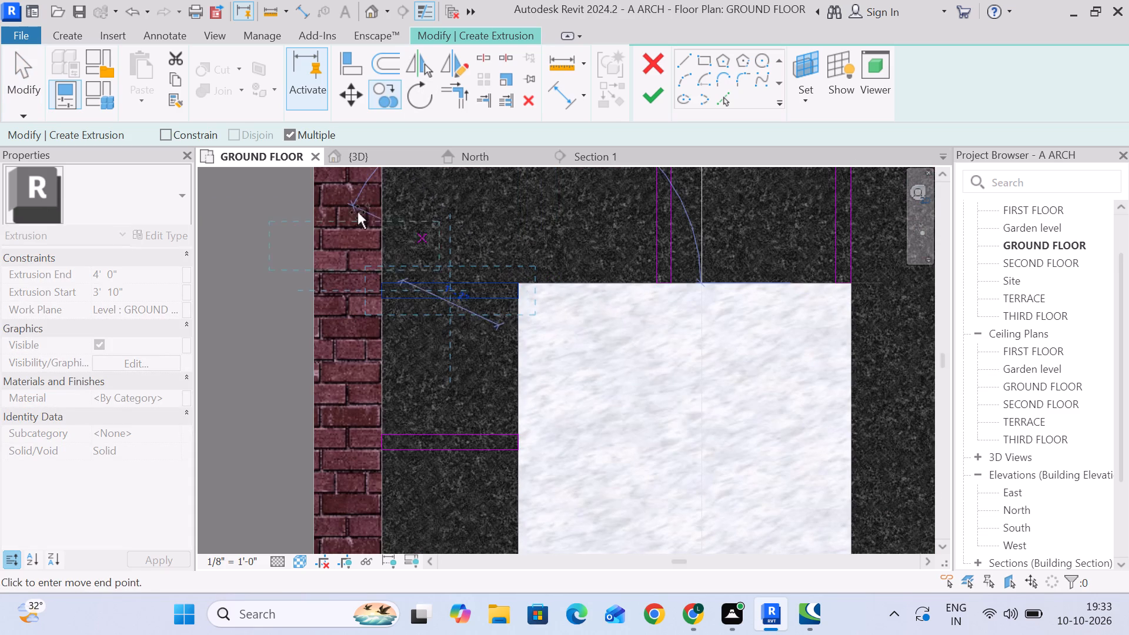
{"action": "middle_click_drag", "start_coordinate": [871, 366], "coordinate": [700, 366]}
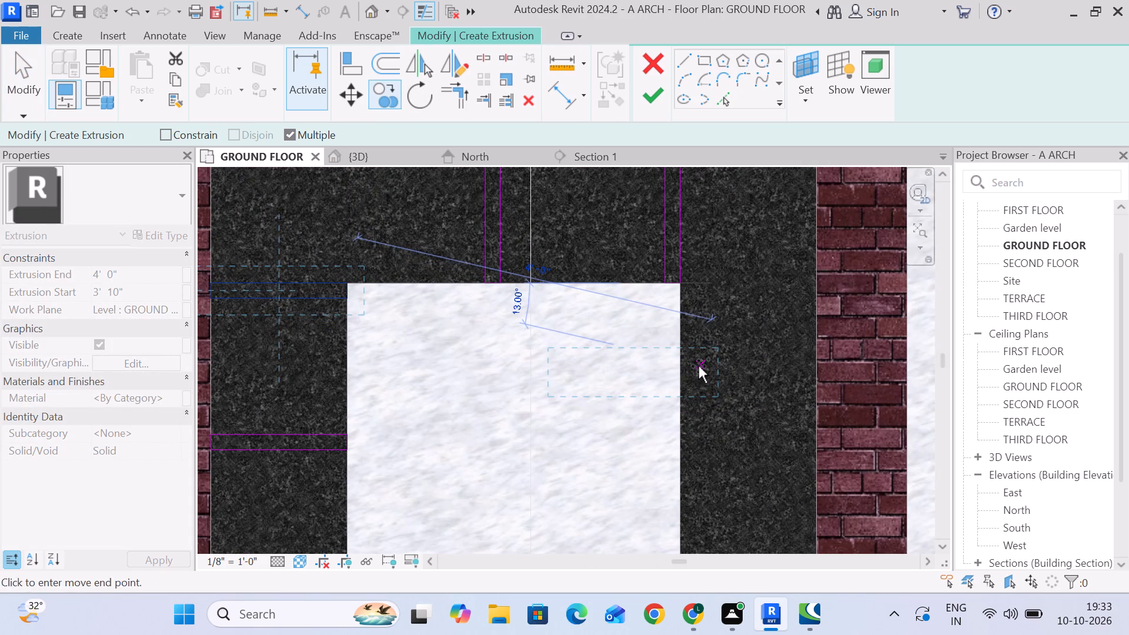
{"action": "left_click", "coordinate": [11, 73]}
Copy the inner-corner rectangle with Multiple on to the free end of the opposite counter leg, starting from its lower wall-side corner.
{"action": "middle_click_drag", "start_coordinate": [385, 291], "coordinate": [489, 299]}
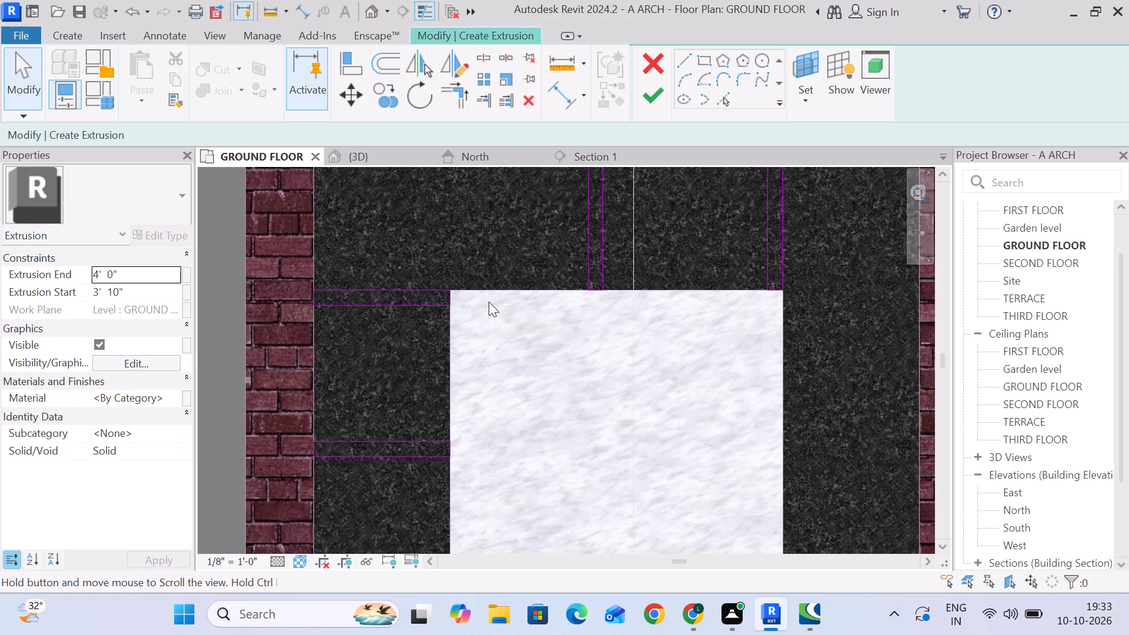
{"action": "left_click_drag", "start_coordinate": [505, 340], "coordinate": [304, 275]}
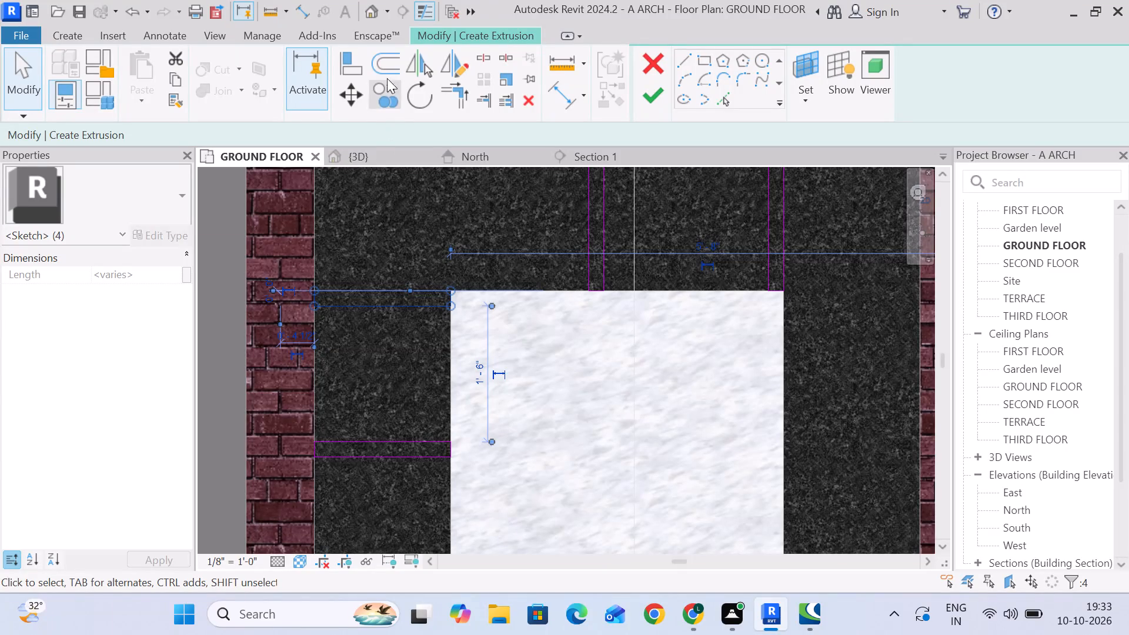
{"action": "left_click", "coordinate": [385, 91]}
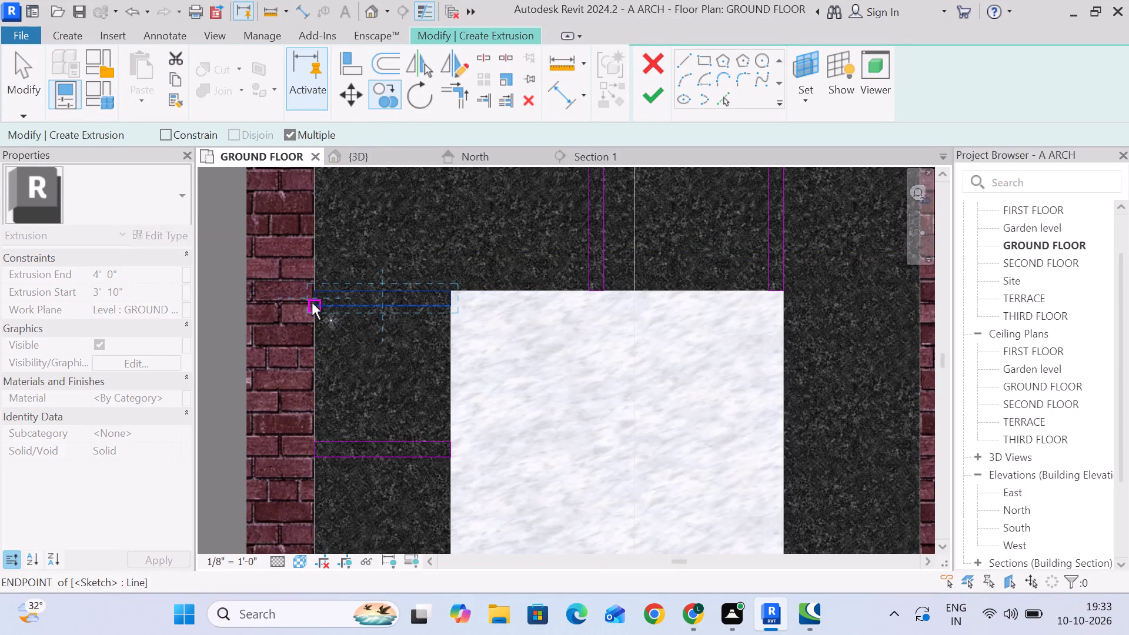
{"action": "left_click", "coordinate": [312, 303]}
{"action": "scroll", "coordinate": [640, 391], "scroll_direction": "down", "scroll_amount": 4}
{"action": "middle_click_drag", "start_coordinate": [649, 396], "coordinate": [412, 337]}
{"action": "middle_click_drag", "start_coordinate": [505, 402], "coordinate": [497, 275]}
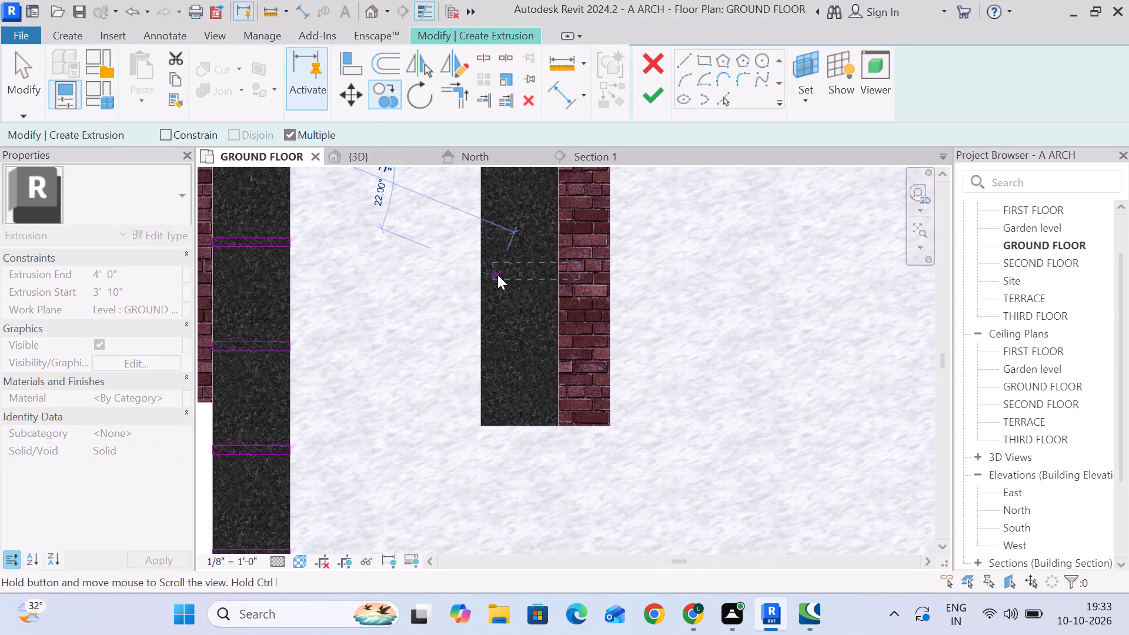
{"action": "left_click", "coordinate": [481, 422]}
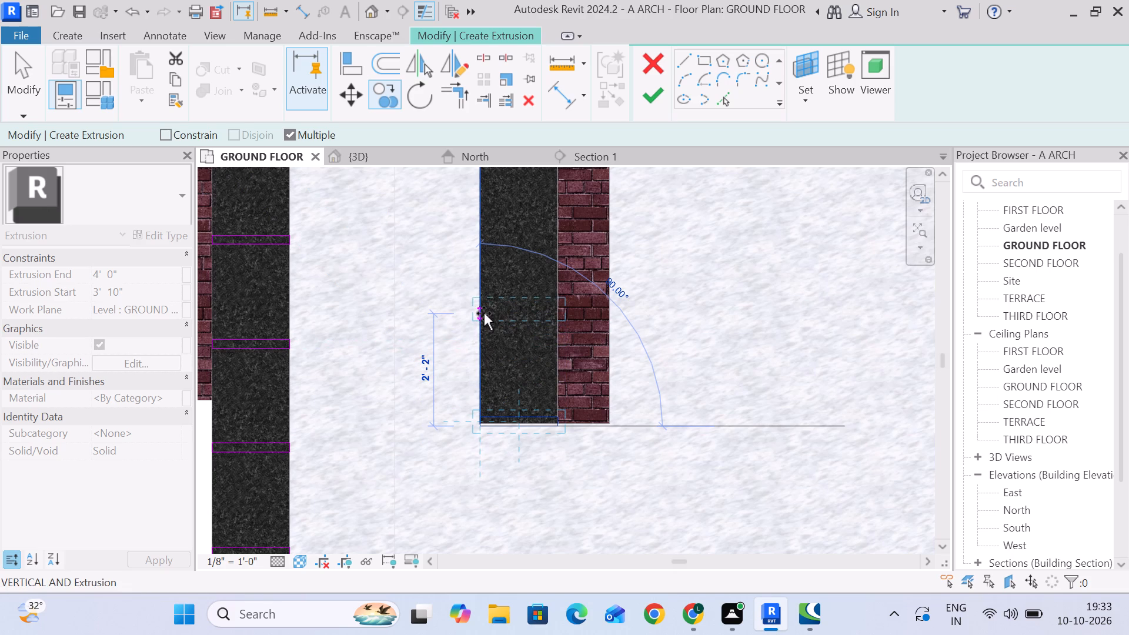
Place two more copies up the opposite leg's inner edge, the first about 2' 2" above the end copy and the second about 1' 8" further.
{"action": "left_click", "coordinate": [484, 313]}
{"action": "middle_click_drag", "start_coordinate": [484, 247], "coordinate": [484, 373]}
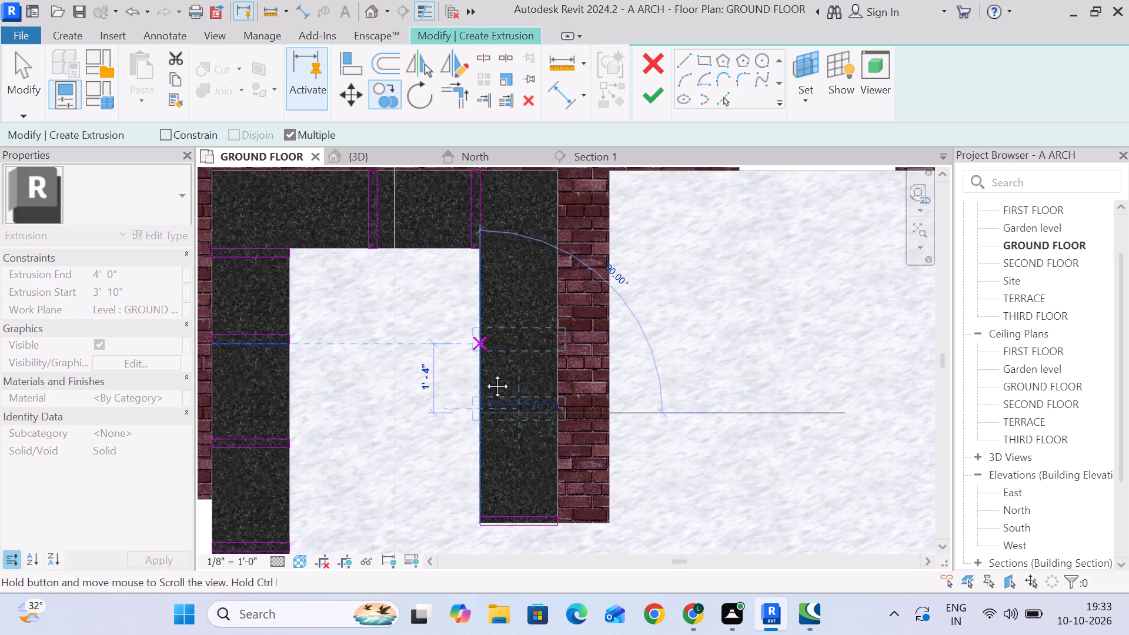
{"action": "middle_click_drag", "start_coordinate": [484, 373], "coordinate": [484, 377]}
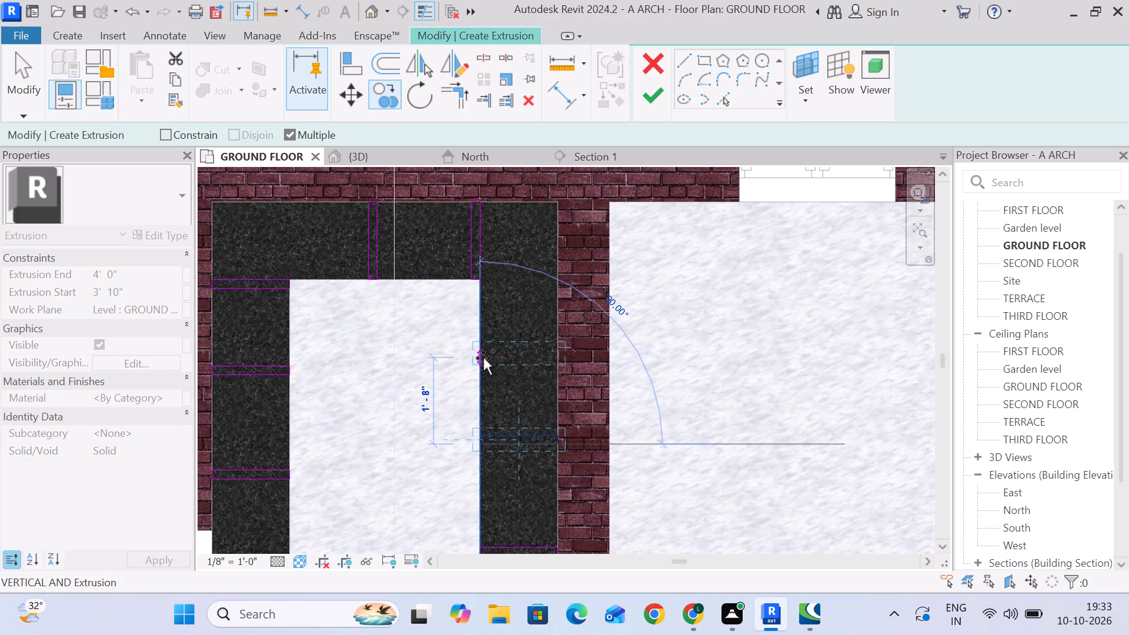
{"action": "left_click", "coordinate": [485, 358]}
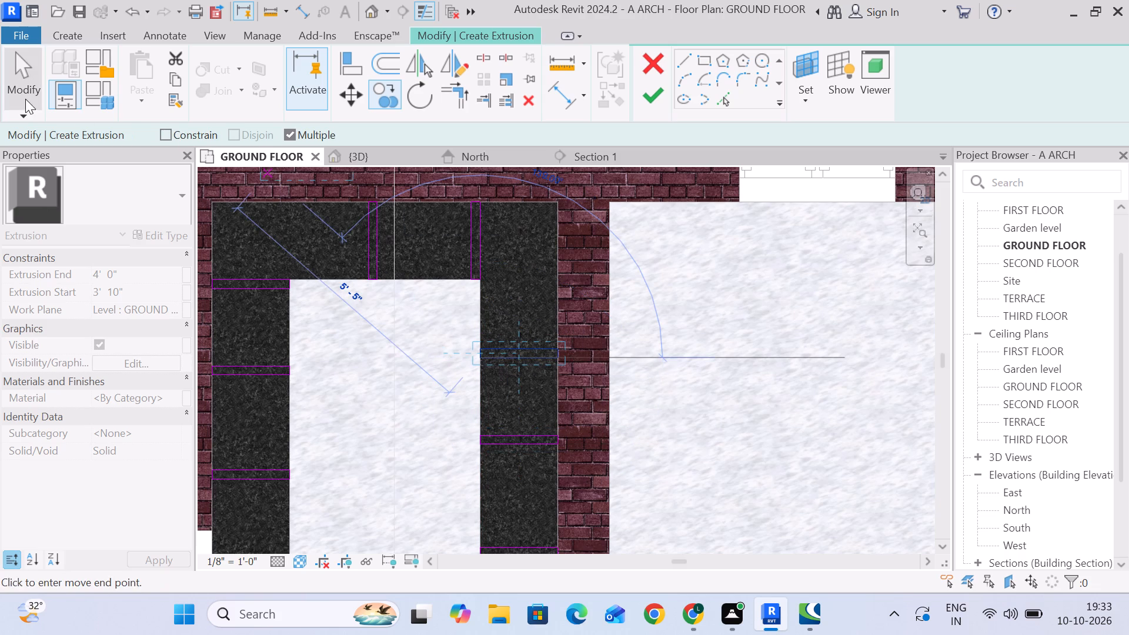
{"action": "left_click", "coordinate": [24, 95]}
Finish the extrusion sketch containing the rectangles across all three counter legs.
{"action": "scroll", "coordinate": [514, 429], "scroll_direction": "down", "scroll_amount": 4}
{"action": "middle_click_drag", "start_coordinate": [511, 431], "coordinate": [525, 380]}
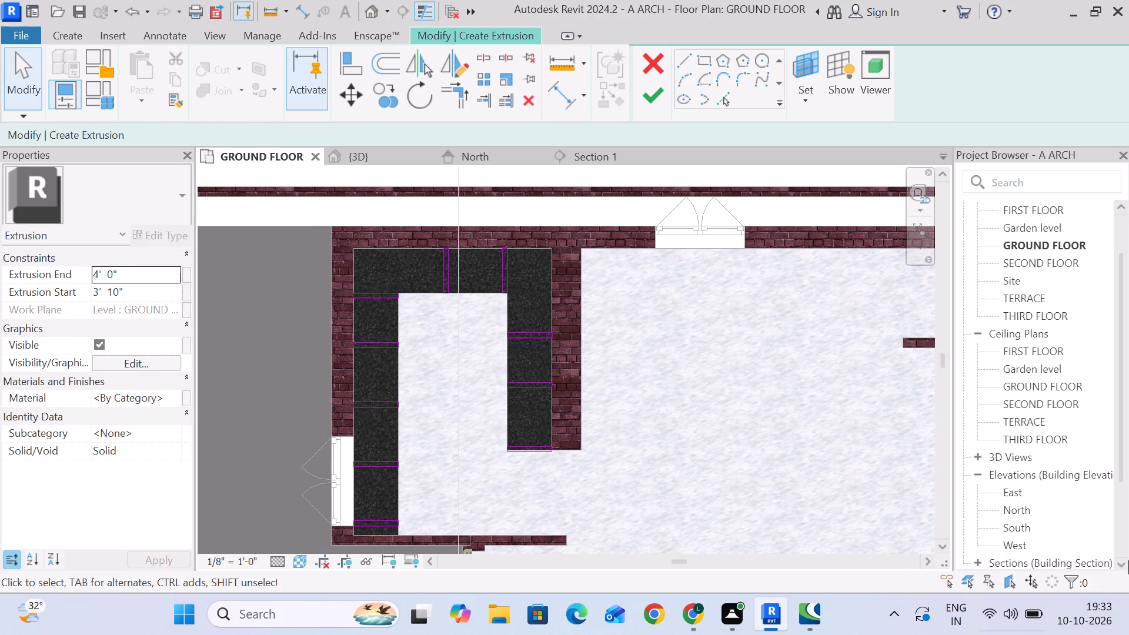
{"action": "scroll", "coordinate": [524, 292], "scroll_direction": "down", "scroll_amount": 2}
{"action": "middle_click_drag", "start_coordinate": [520, 290], "coordinate": [507, 263]}
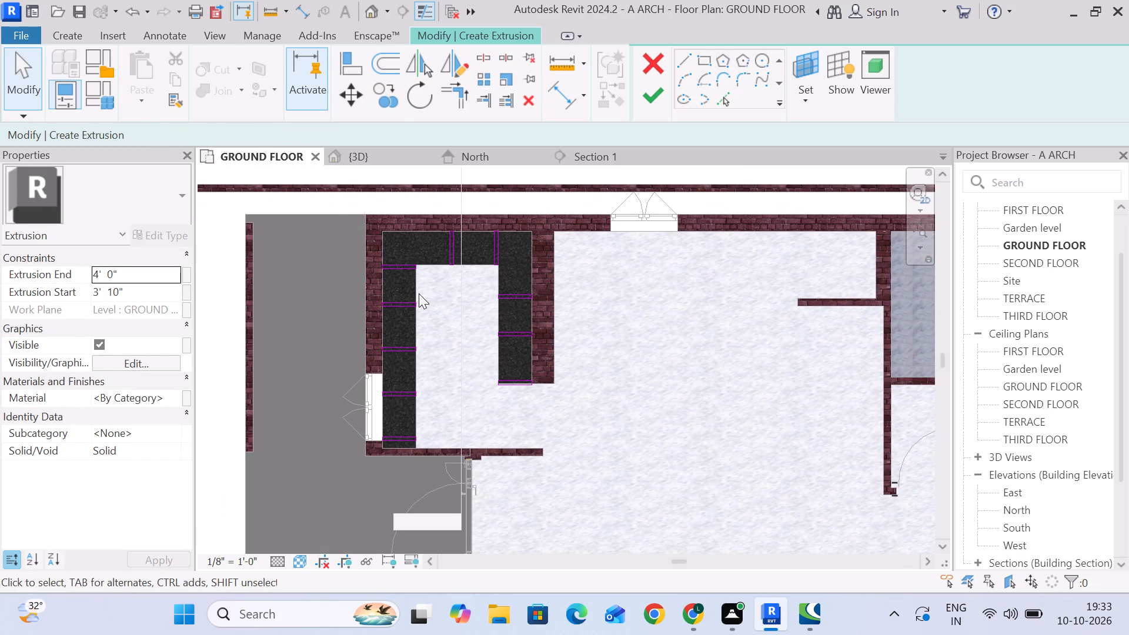
{"action": "middle_click_drag", "start_coordinate": [435, 322], "coordinate": [436, 300]}
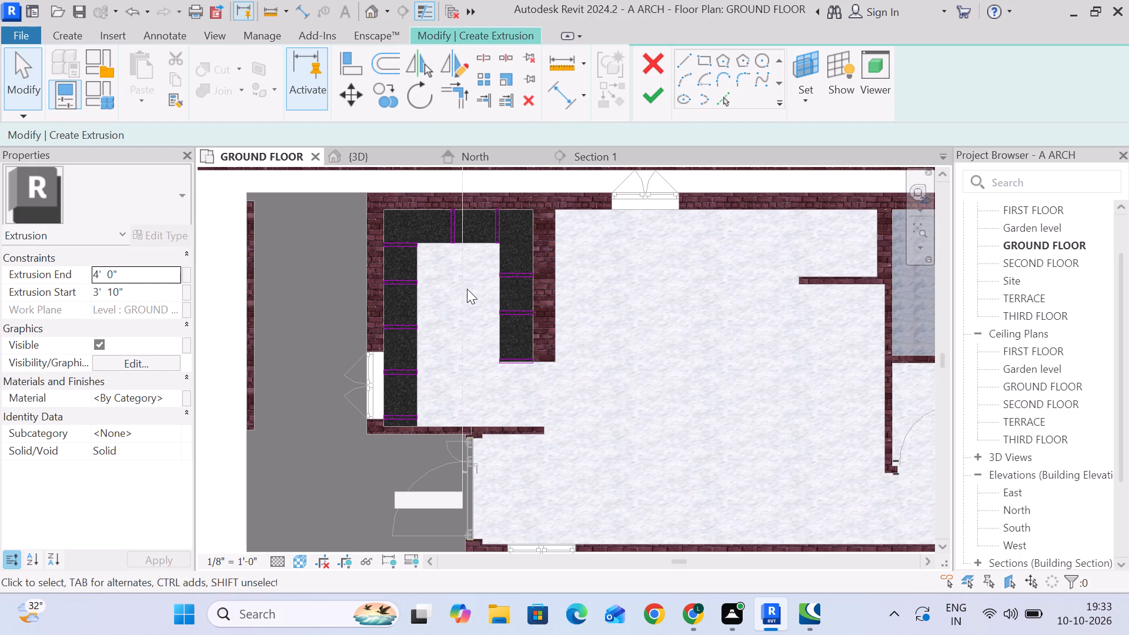
{"action": "scroll", "coordinate": [467, 292], "scroll_direction": "down", "scroll_amount": 1}
{"action": "middle_click_drag", "start_coordinate": [465, 292], "coordinate": [458, 289]}
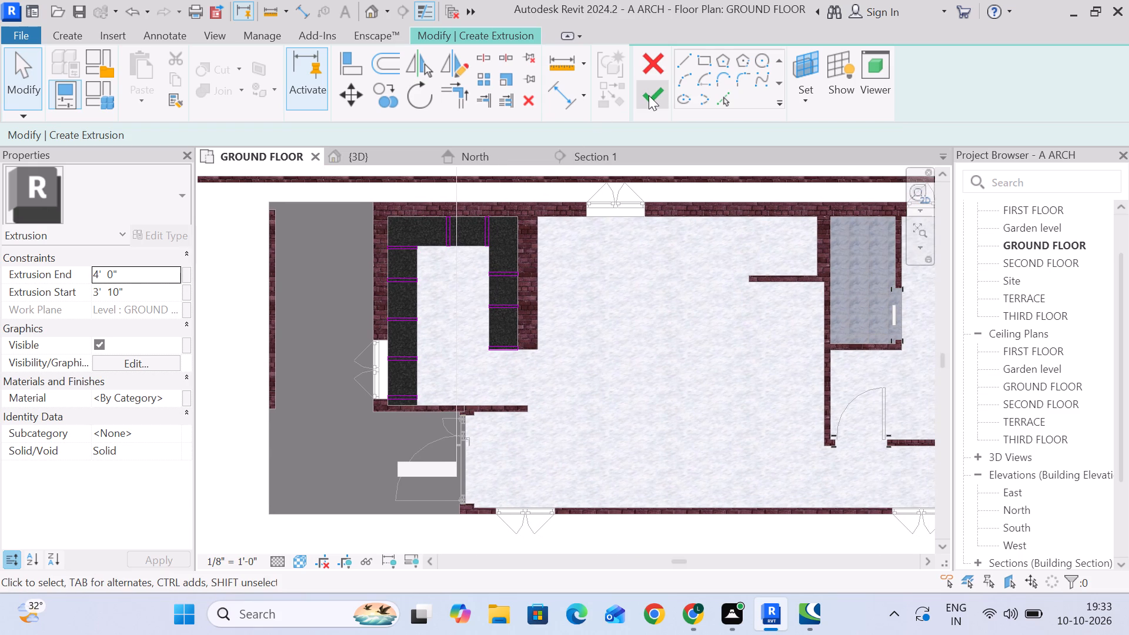
{"action": "left_click", "coordinate": [649, 95]}
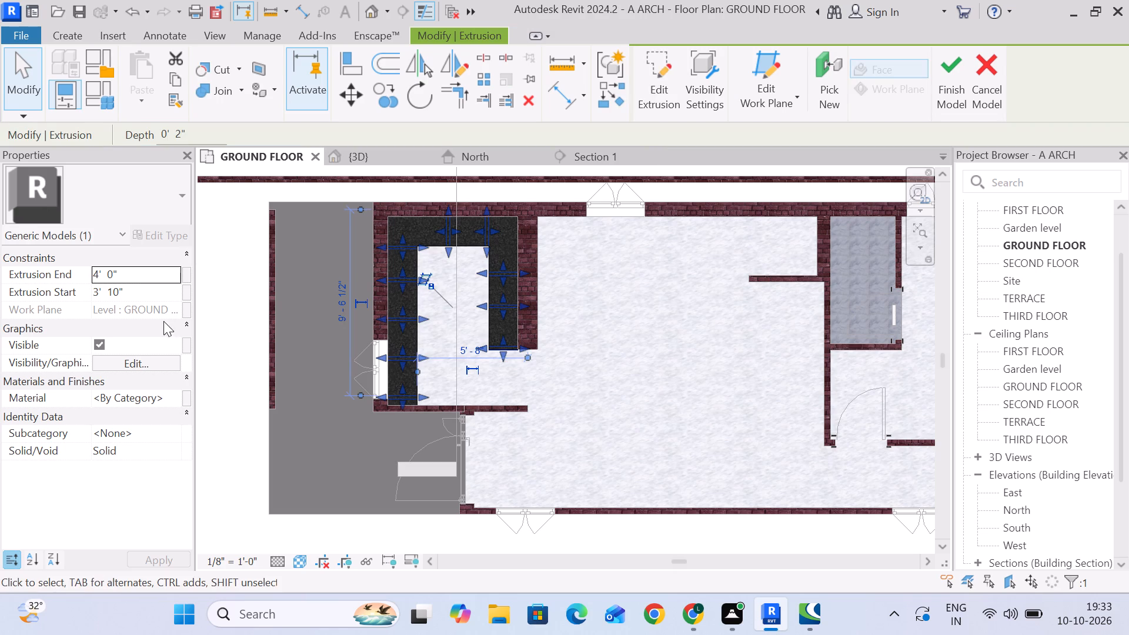
Examine the new extrusion under the counter in the 3D view, Section 1 and the North elevation, and return to the ground floor plan.
{"action": "scroll", "coordinate": [499, 323], "scroll_direction": "down", "scroll_amount": 2}
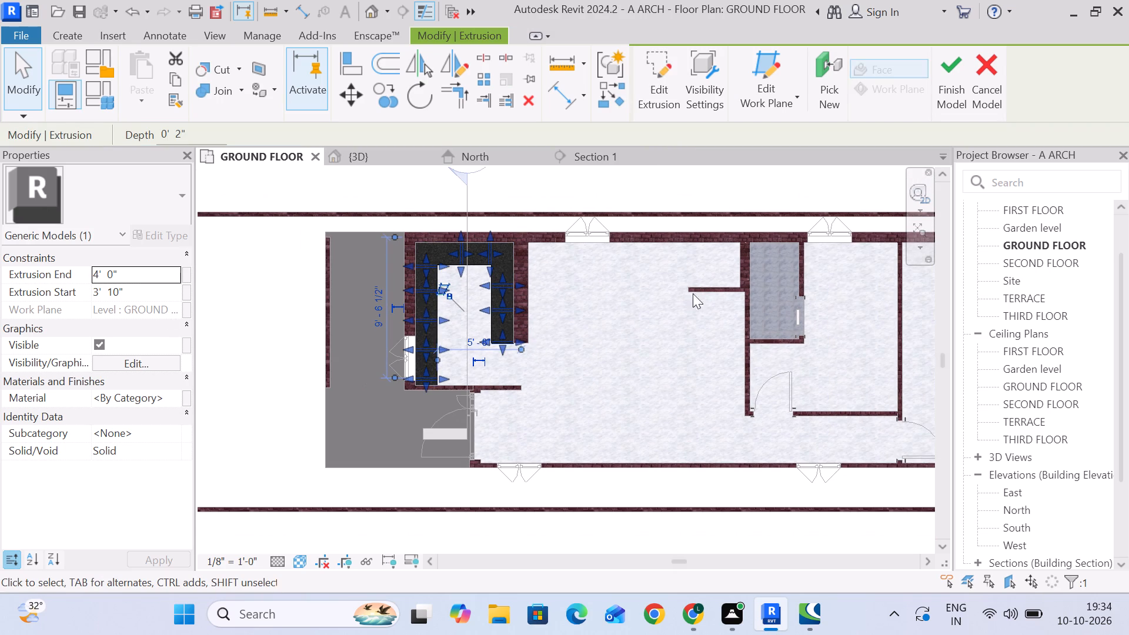
{"action": "scroll", "coordinate": [607, 311], "scroll_direction": "down", "scroll_amount": 1}
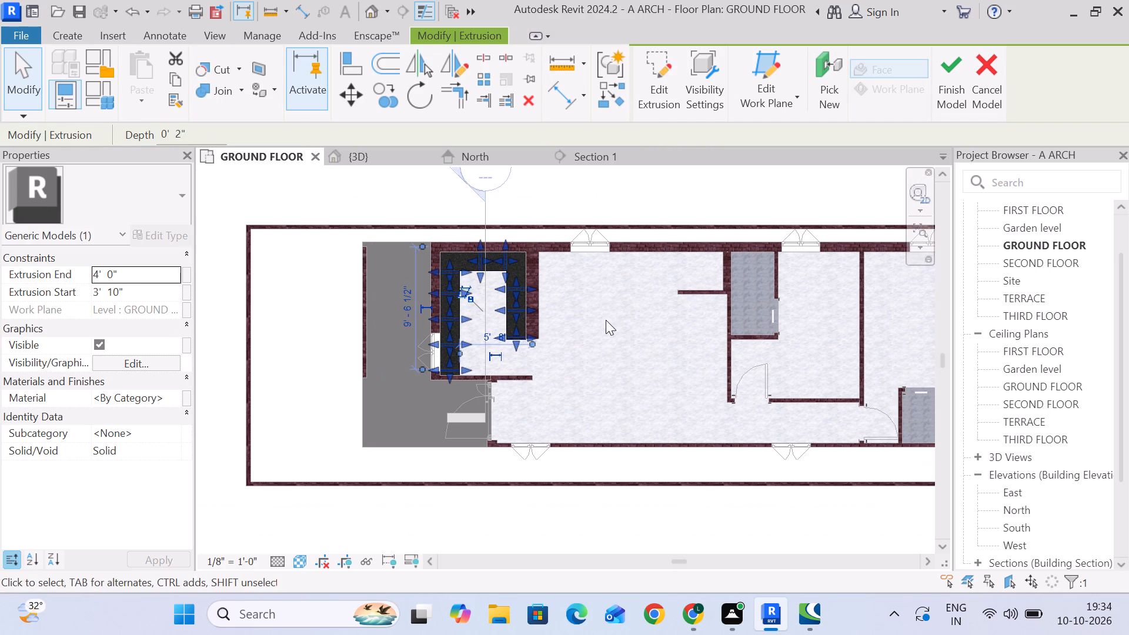
{"action": "middle_click_drag", "start_coordinate": [606, 320], "coordinate": [577, 302], "text": "shift"}
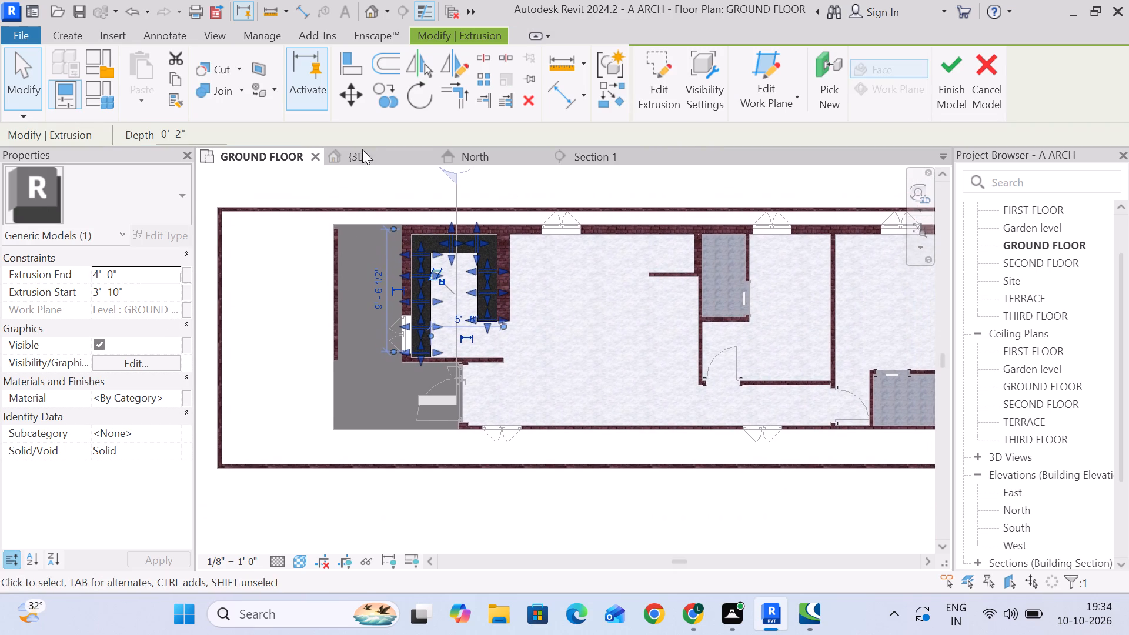
{"action": "left_click", "coordinate": [362, 153]}
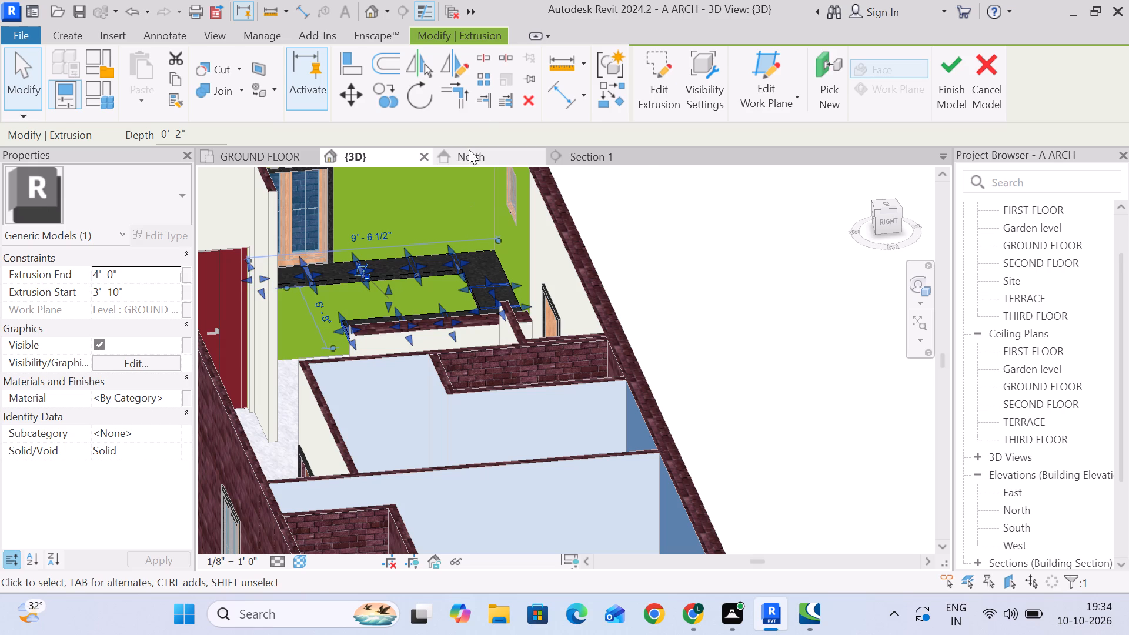
{"action": "left_click", "coordinate": [467, 152]}
{"action": "left_click", "coordinate": [593, 158]}
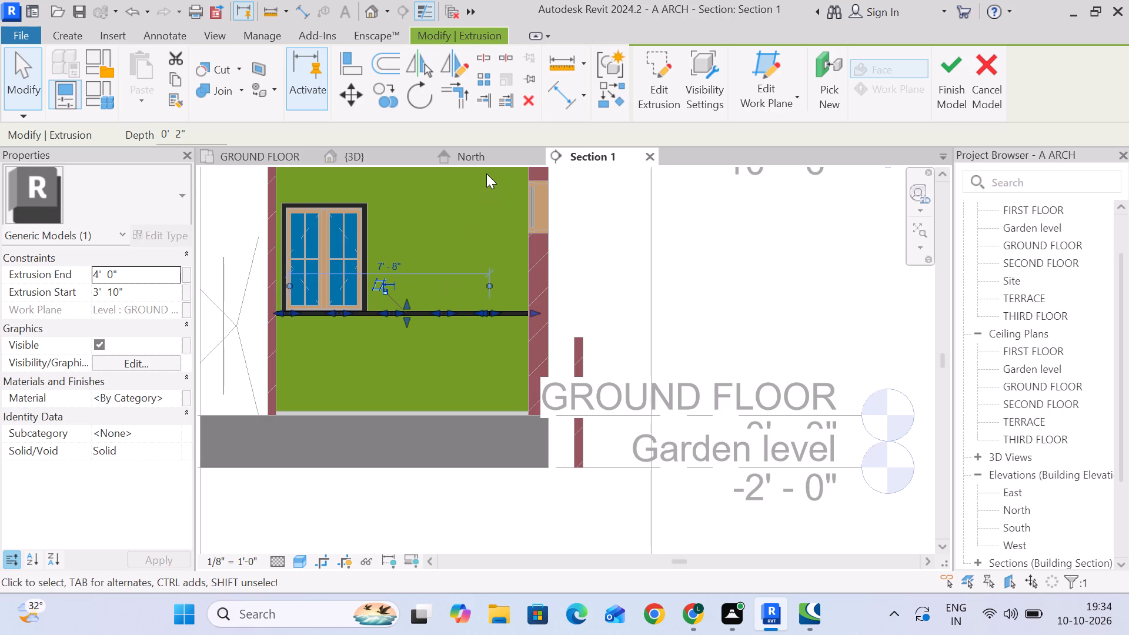
{"action": "left_click", "coordinate": [473, 159]}
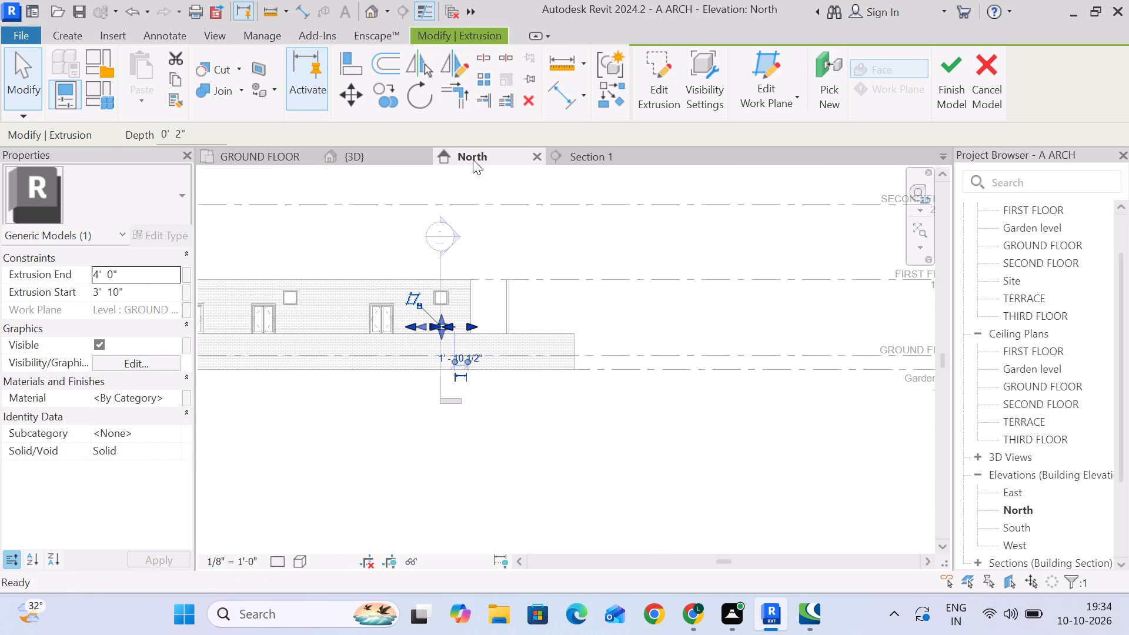
{"action": "left_click", "coordinate": [261, 158]}
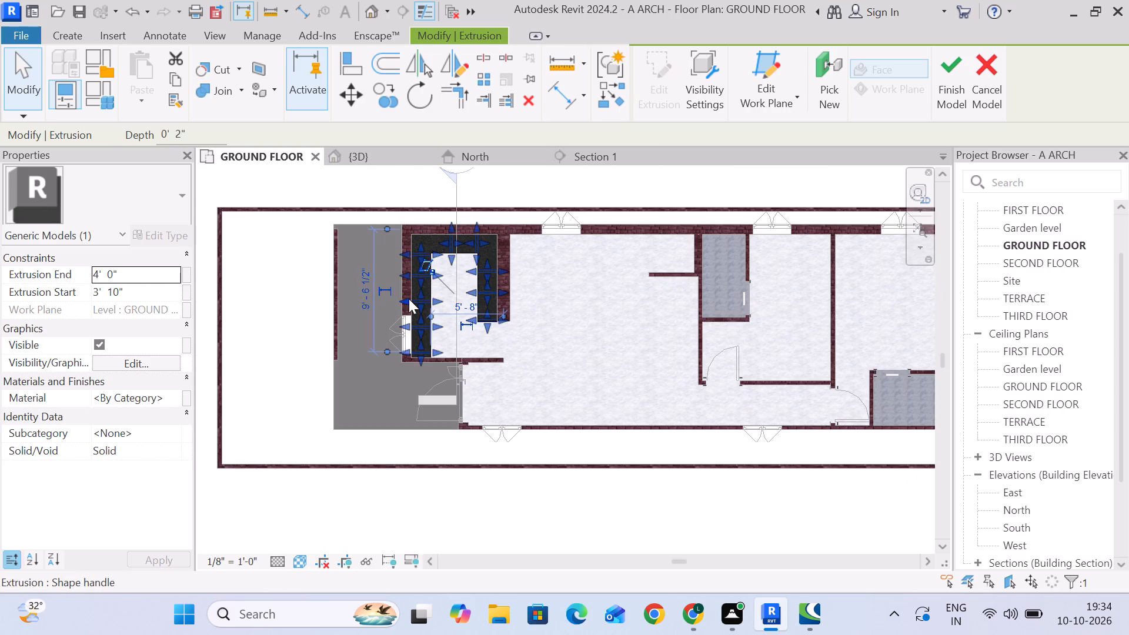
Set the rectangles' Extrusion Start to 2".
{"action": "scroll", "coordinate": [420, 293], "scroll_direction": "up", "scroll_amount": 11}
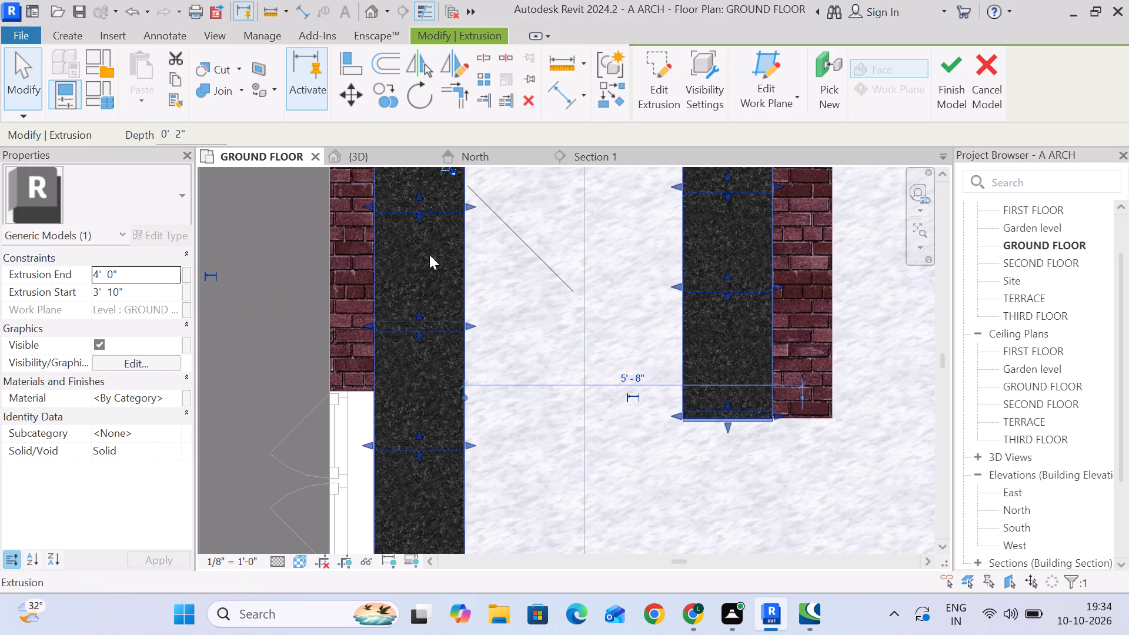
{"action": "left_click", "coordinate": [148, 295]}
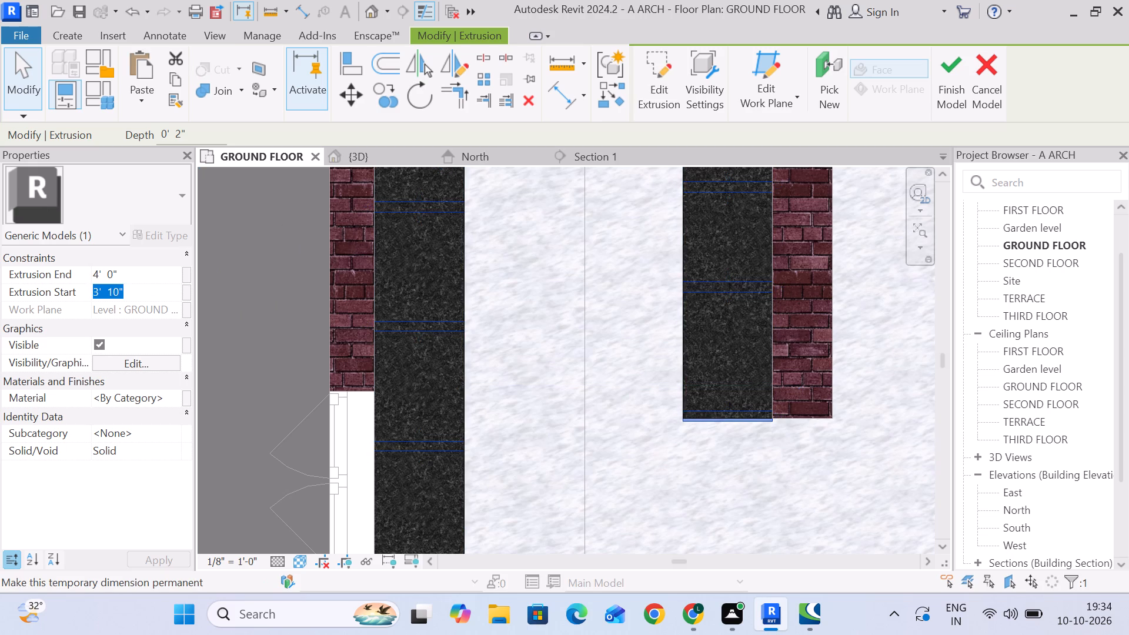
{"action": "key", "text": "2"}
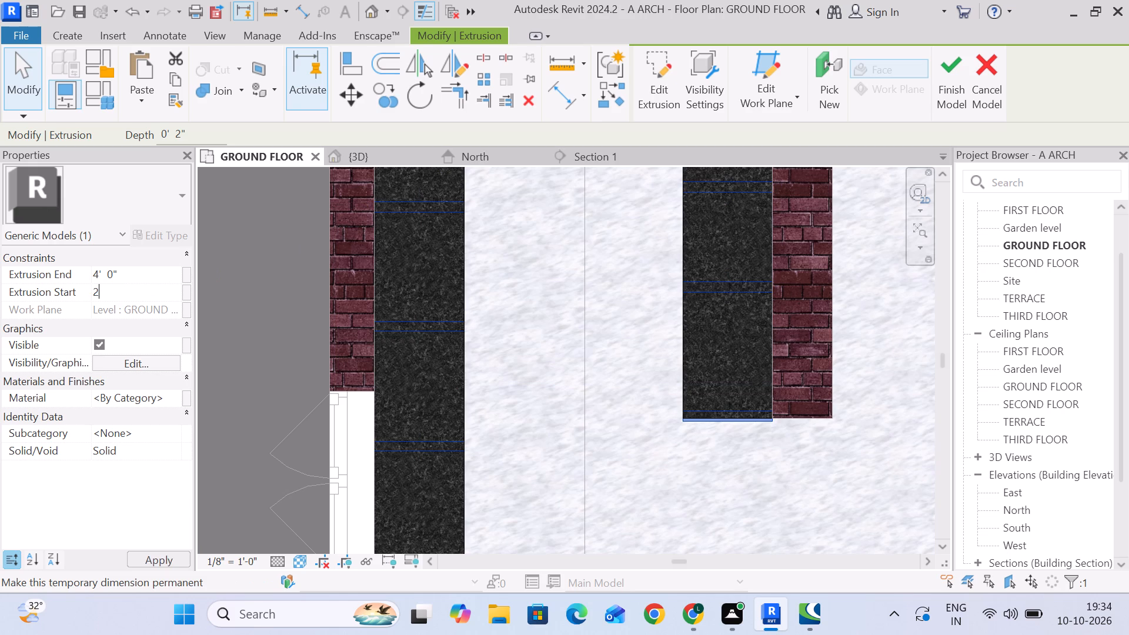
{"action": "key", "text": "shift+quotedbl"}
{"action": "key", "text": "Return"}
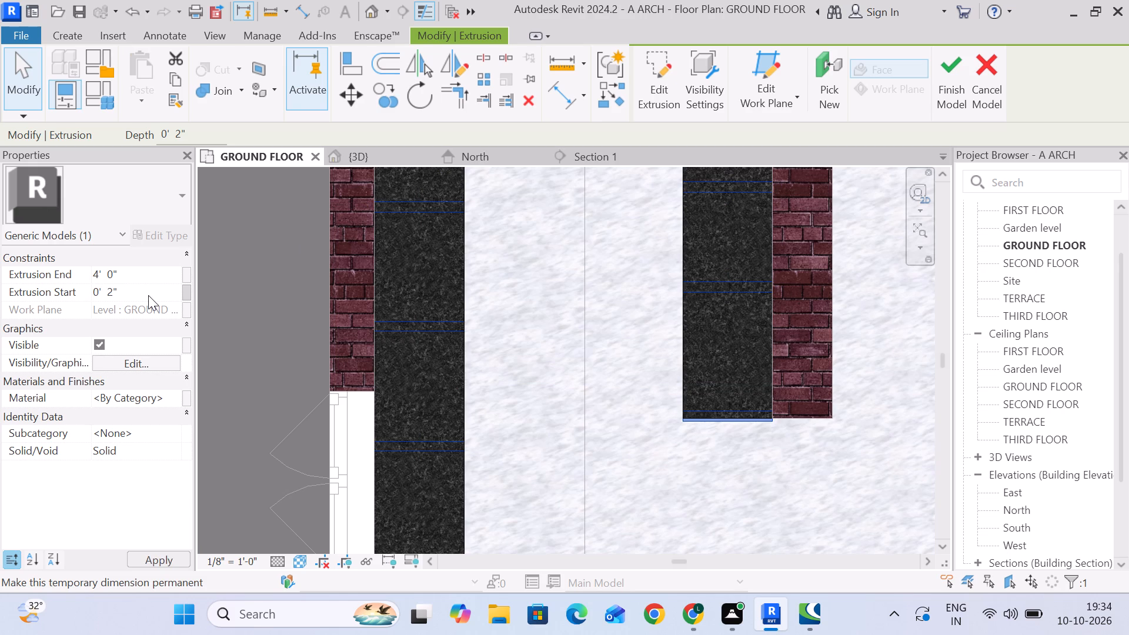
{"action": "left_click", "coordinate": [136, 272]}
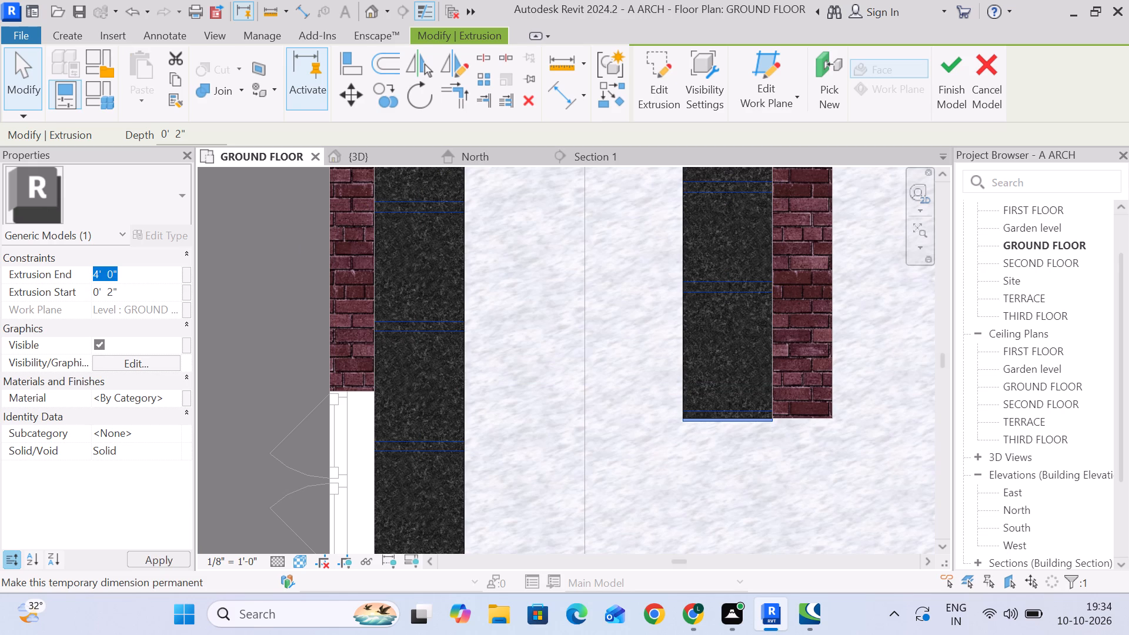
{"action": "left_click", "coordinate": [151, 280]}
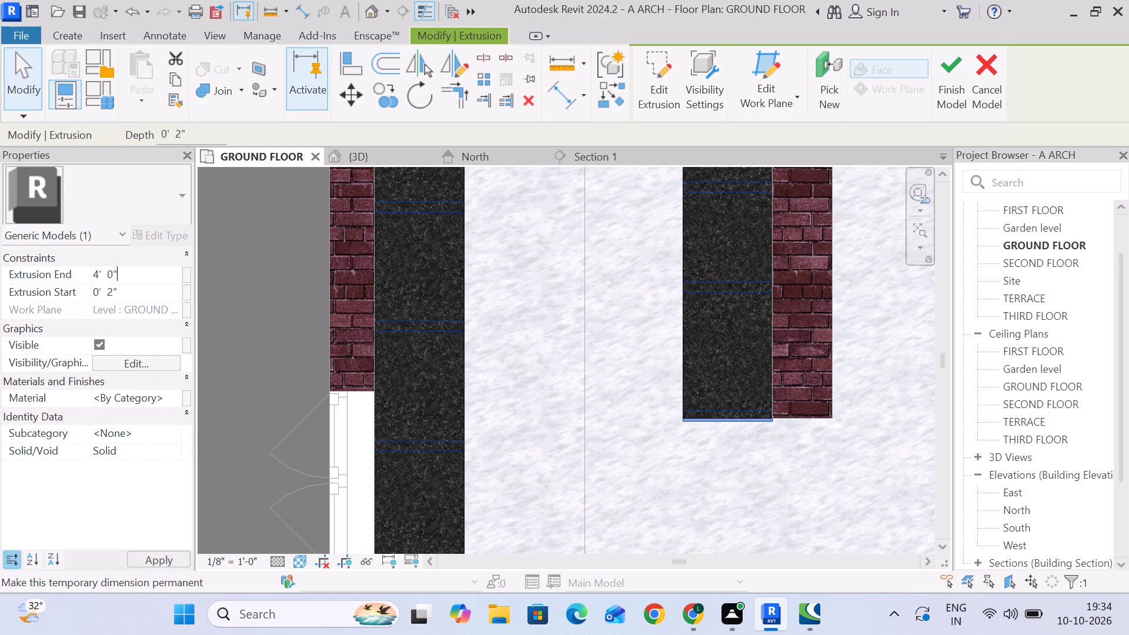
Examine the extrusion's vertical extent below the counter in the 3D view and Section 1.
{"action": "scroll", "coordinate": [603, 214], "scroll_direction": "down", "scroll_amount": 5}
{"action": "left_click", "coordinate": [384, 158]}
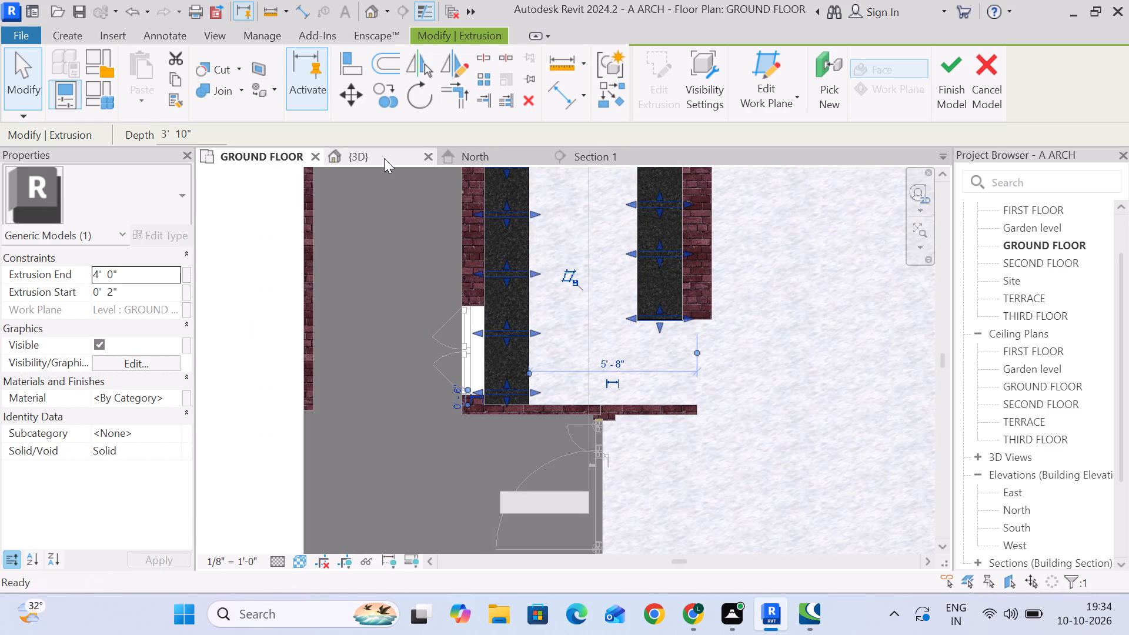
{"action": "left_click", "coordinate": [467, 145]}
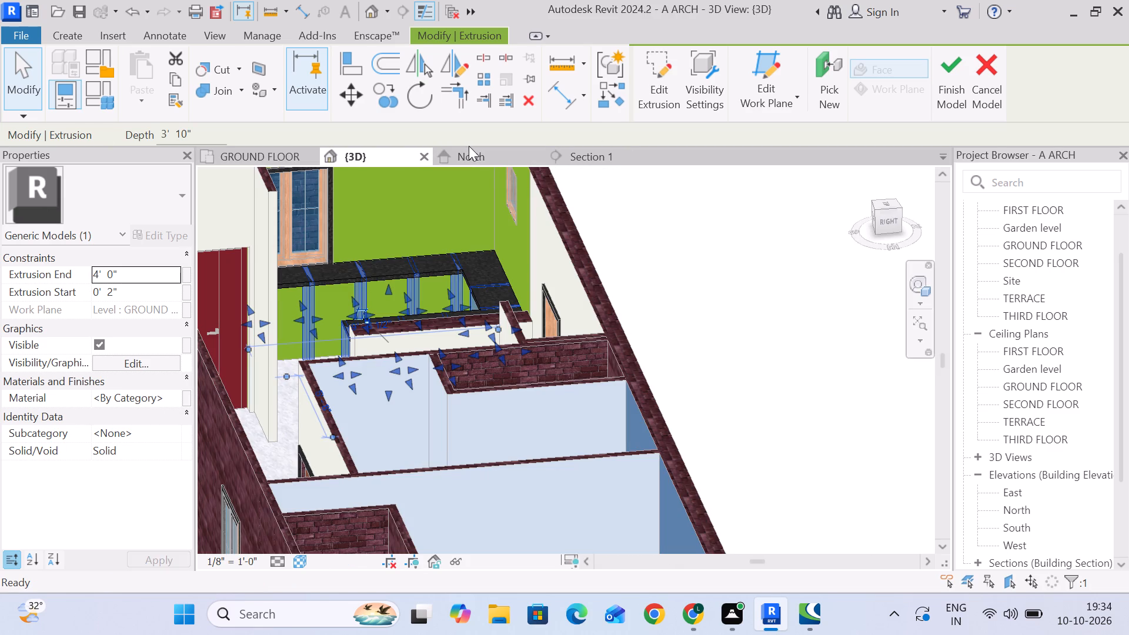
{"action": "left_click", "coordinate": [476, 153]}
{"action": "left_click", "coordinate": [587, 157]}
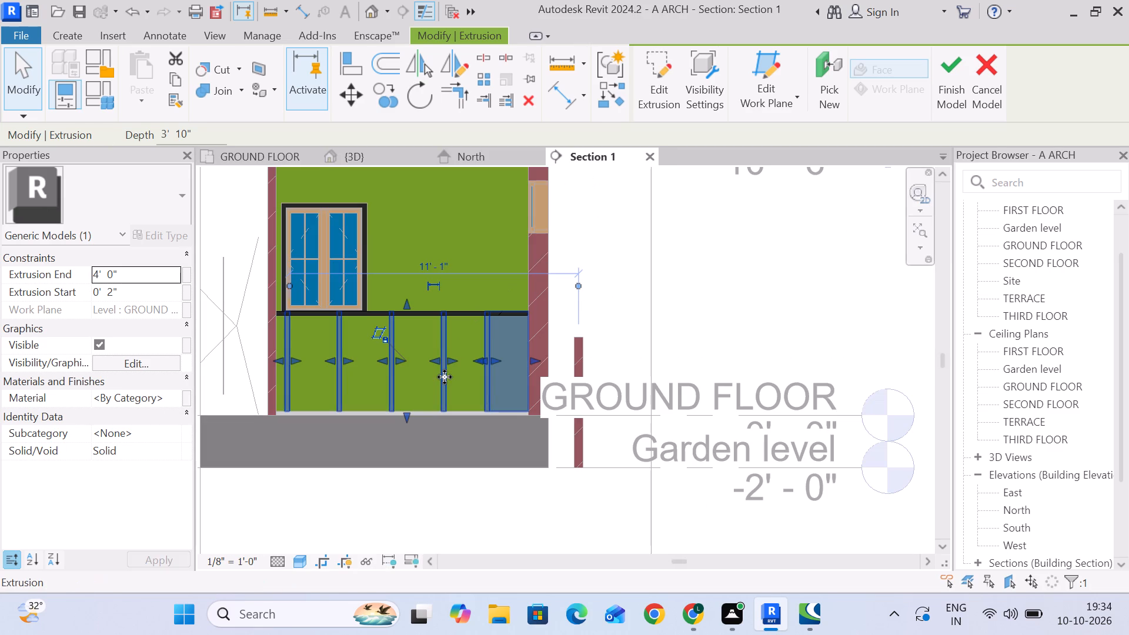
Set the Extrusion End of the support panels beneath the granite counter to 3' 11".
{"action": "left_click", "coordinate": [364, 152]}
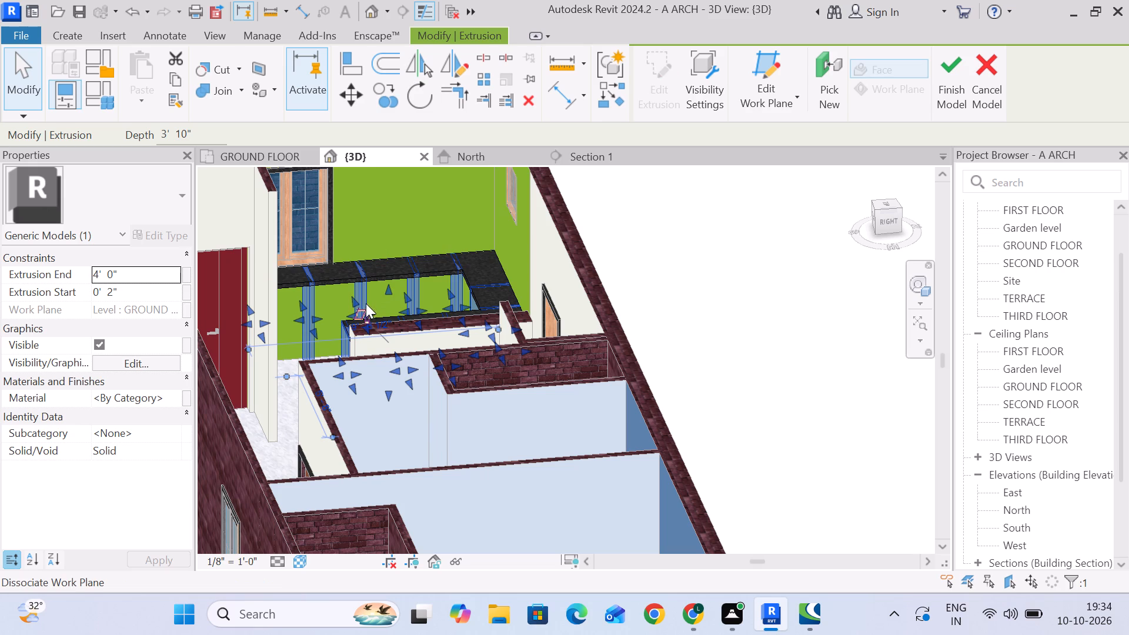
{"action": "left_click", "coordinate": [676, 232]}
{"action": "scroll", "coordinate": [320, 321], "scroll_direction": "up", "scroll_amount": 5}
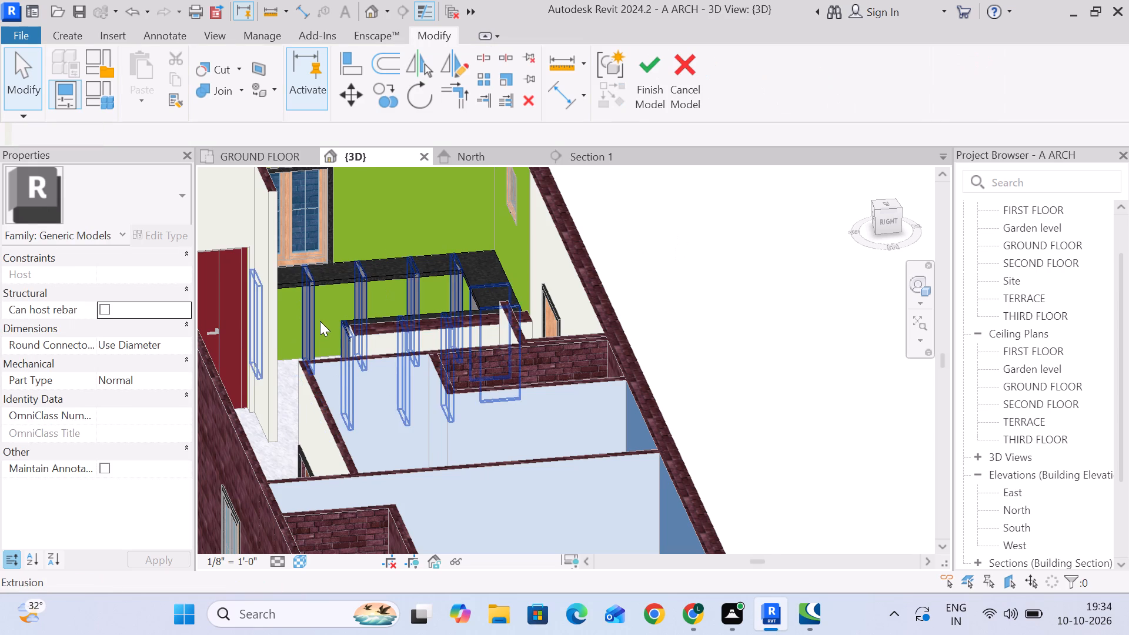
{"action": "scroll", "coordinate": [320, 321], "scroll_direction": "up", "scroll_amount": 2}
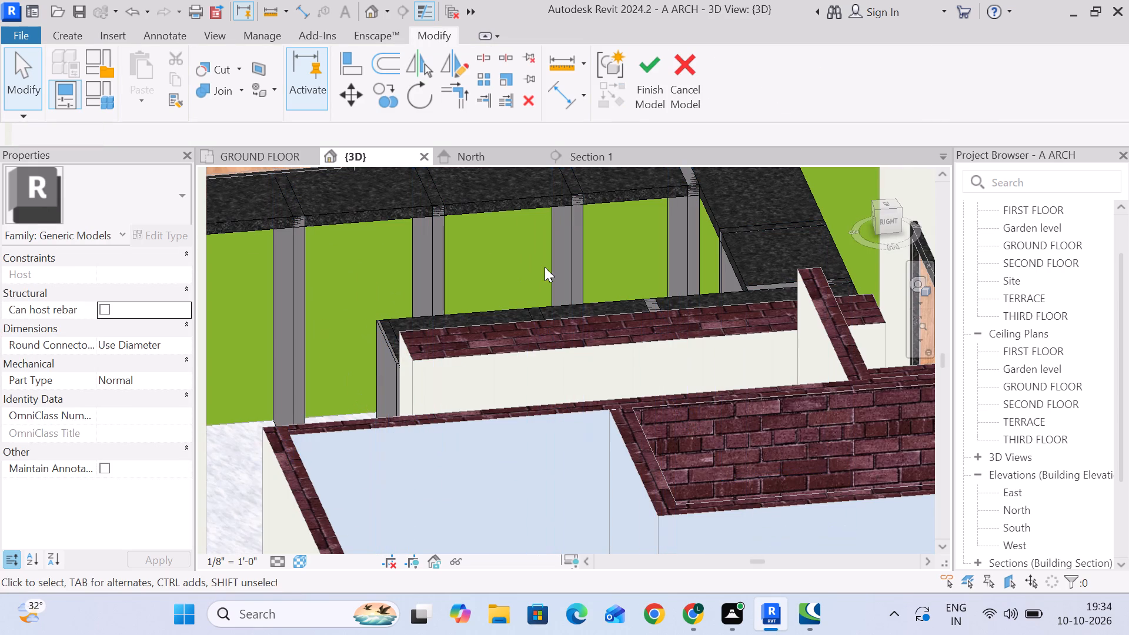
{"action": "middle_click_drag", "start_coordinate": [545, 267], "coordinate": [498, 305]}
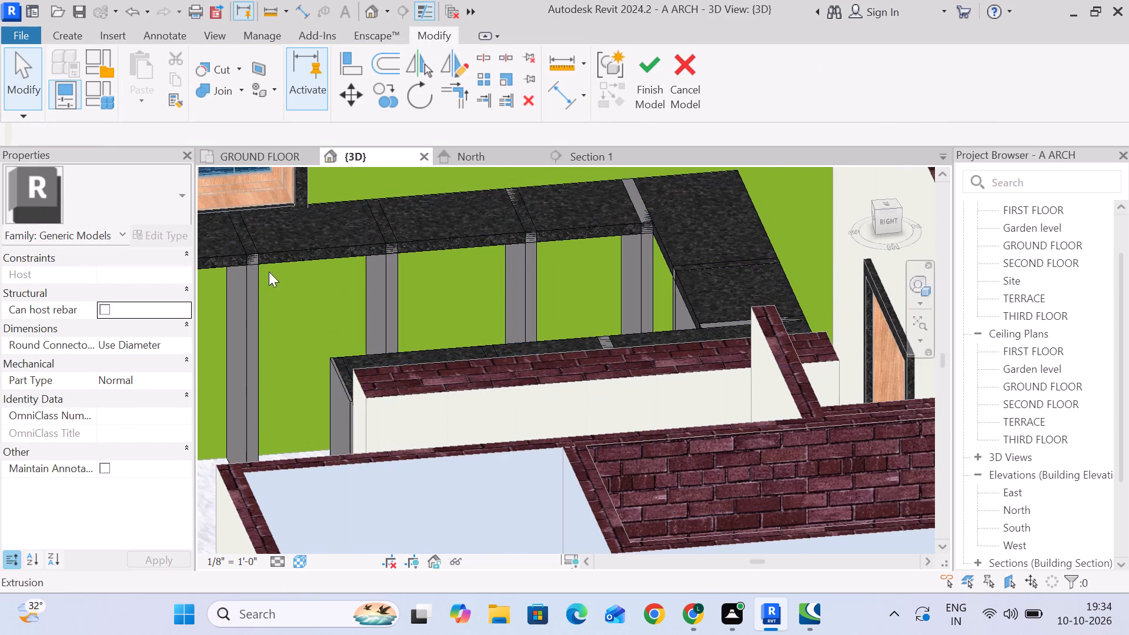
{"action": "left_click", "coordinate": [254, 282]}
{"action": "left_click", "coordinate": [130, 279]}
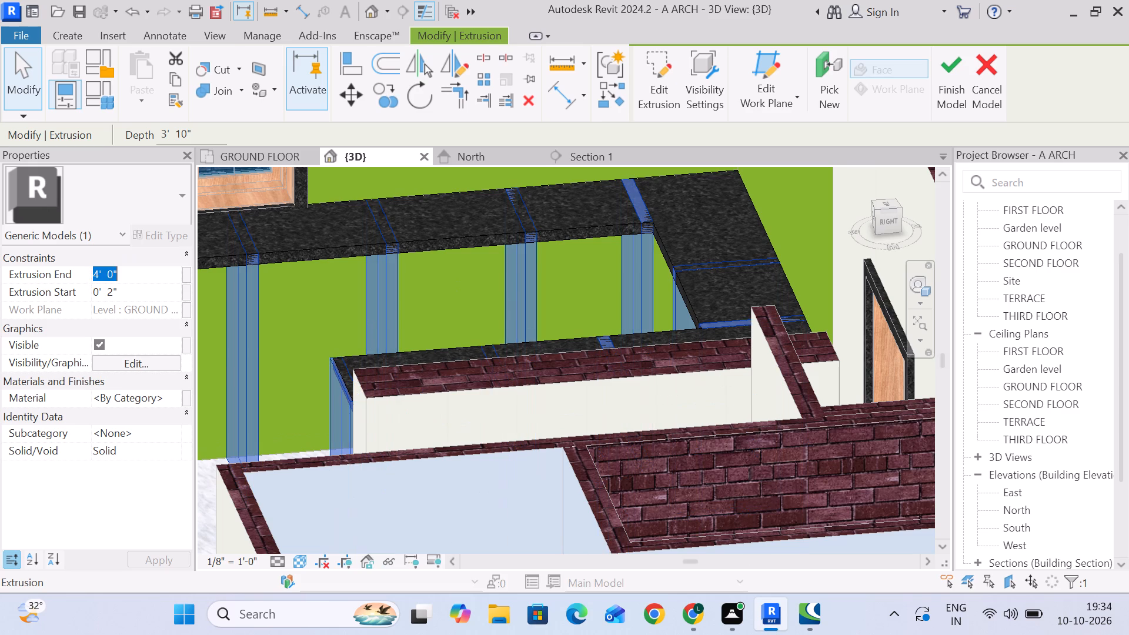
{"action": "key", "text": "3"}
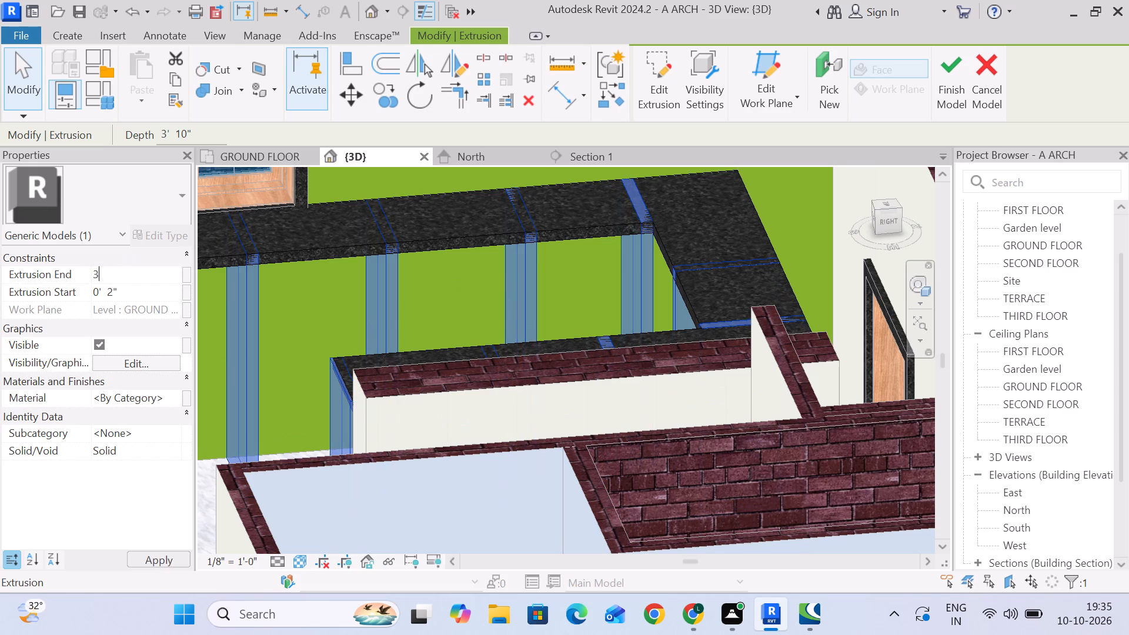
{"action": "type", "text": "'9"}
{"action": "key", "text": "shift+quotedbl"}
{"action": "key", "text": "BackSpace"}
{"action": "key", "text": "BackSpace"}
{"action": "type", "text": "11"}
{"action": "key", "text": "shift+quotedbl"}
{"action": "key", "text": "Return"}
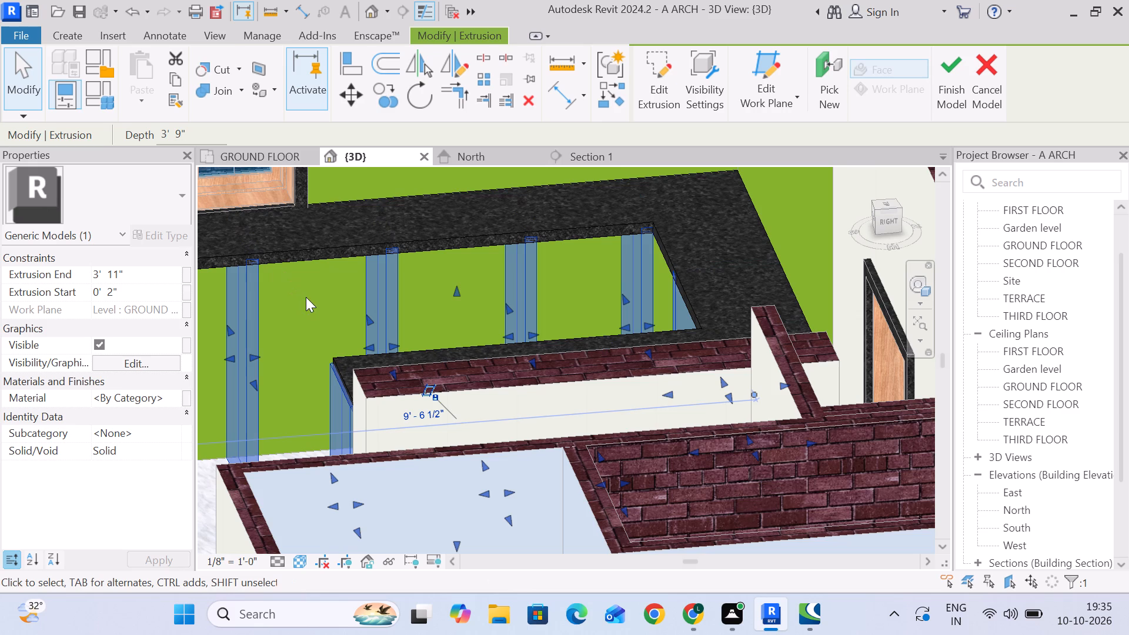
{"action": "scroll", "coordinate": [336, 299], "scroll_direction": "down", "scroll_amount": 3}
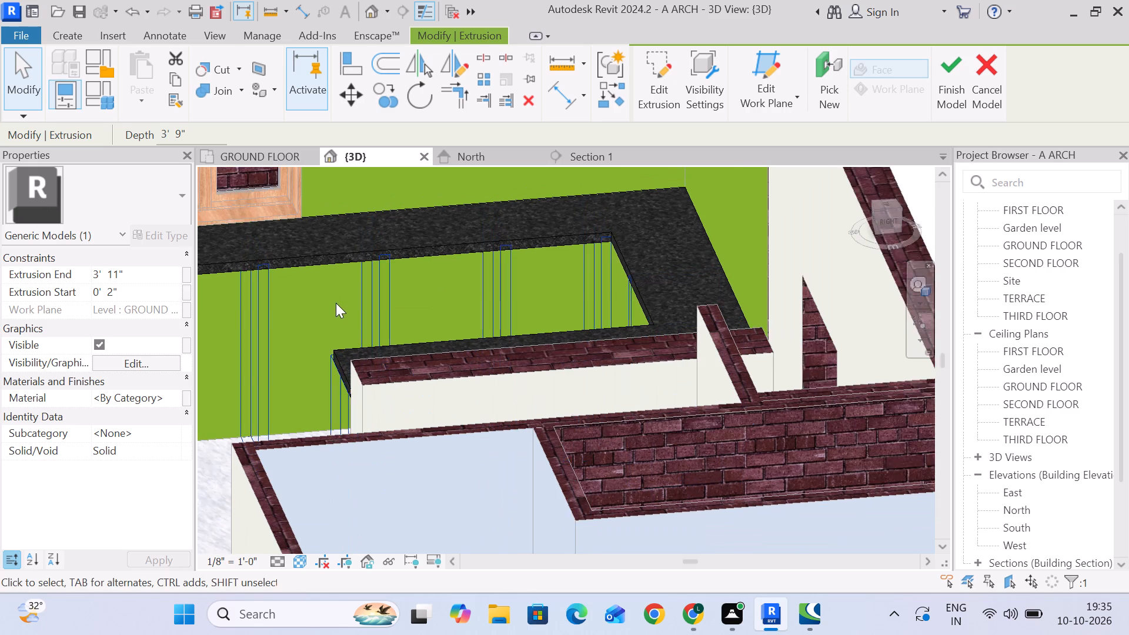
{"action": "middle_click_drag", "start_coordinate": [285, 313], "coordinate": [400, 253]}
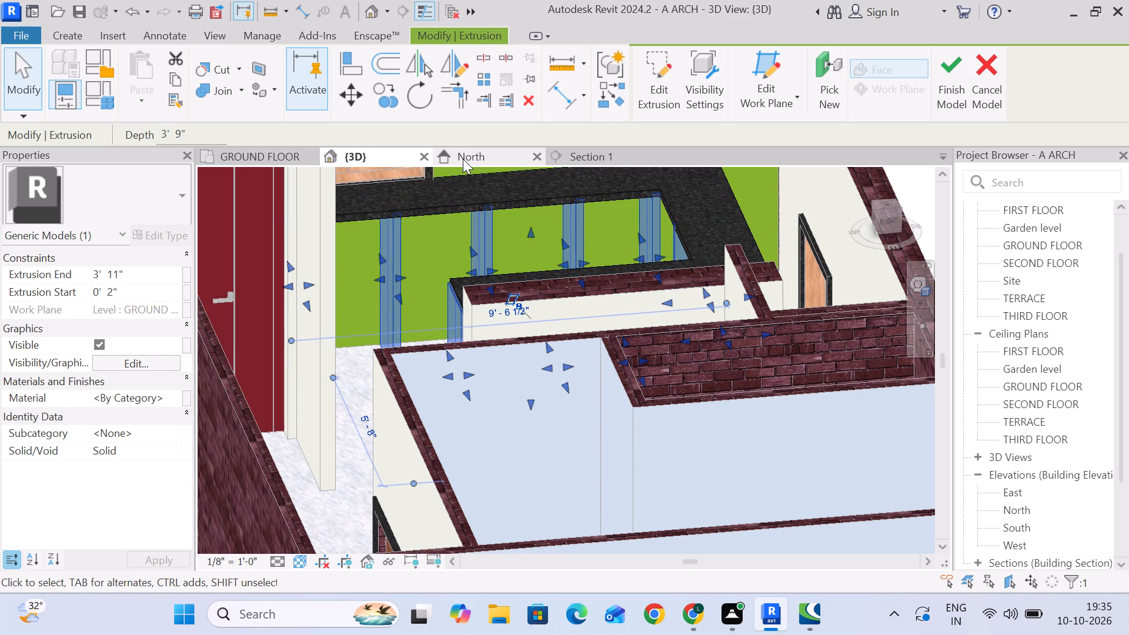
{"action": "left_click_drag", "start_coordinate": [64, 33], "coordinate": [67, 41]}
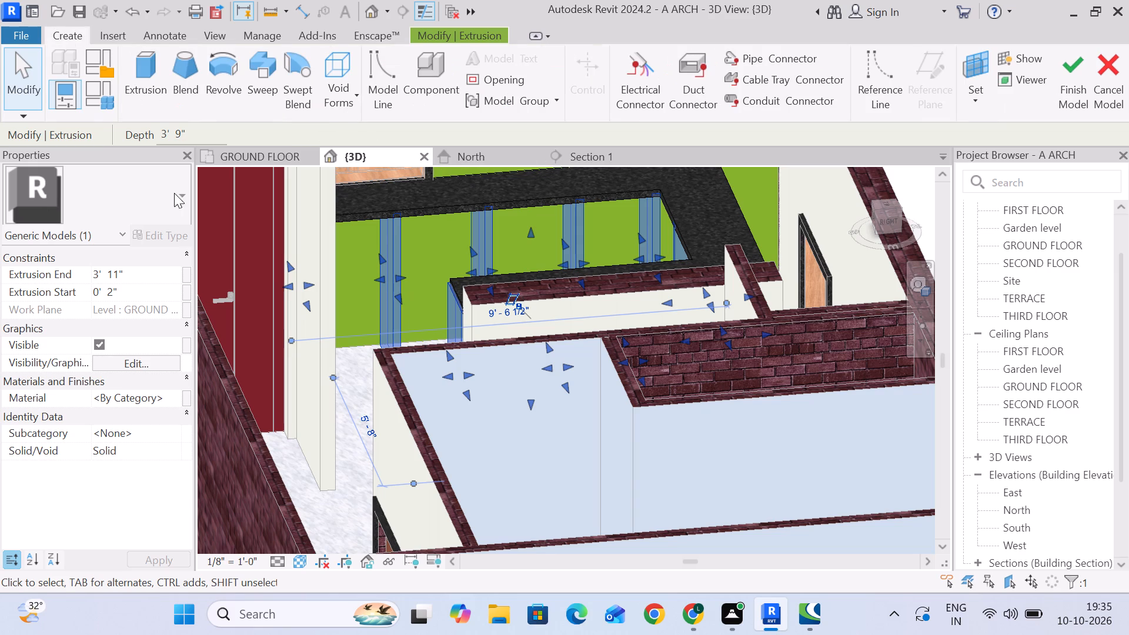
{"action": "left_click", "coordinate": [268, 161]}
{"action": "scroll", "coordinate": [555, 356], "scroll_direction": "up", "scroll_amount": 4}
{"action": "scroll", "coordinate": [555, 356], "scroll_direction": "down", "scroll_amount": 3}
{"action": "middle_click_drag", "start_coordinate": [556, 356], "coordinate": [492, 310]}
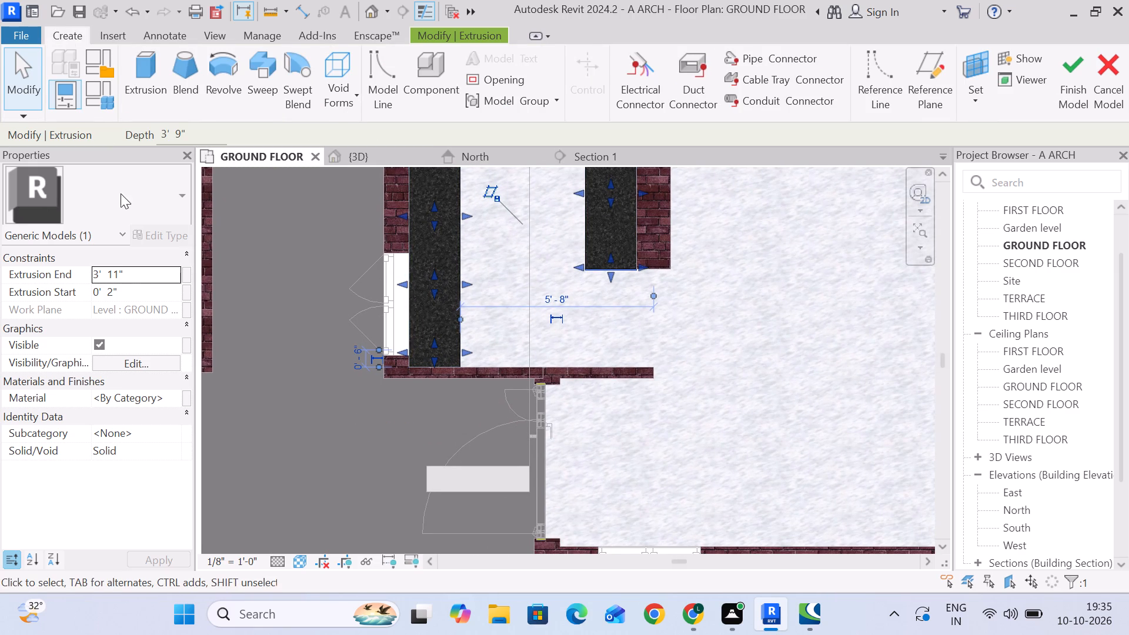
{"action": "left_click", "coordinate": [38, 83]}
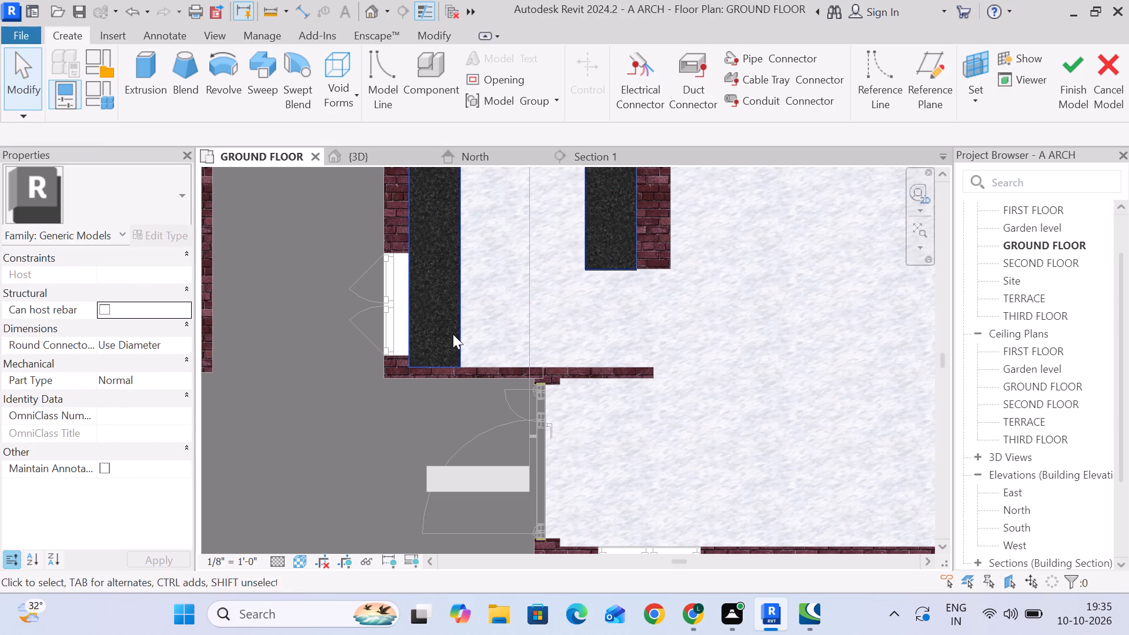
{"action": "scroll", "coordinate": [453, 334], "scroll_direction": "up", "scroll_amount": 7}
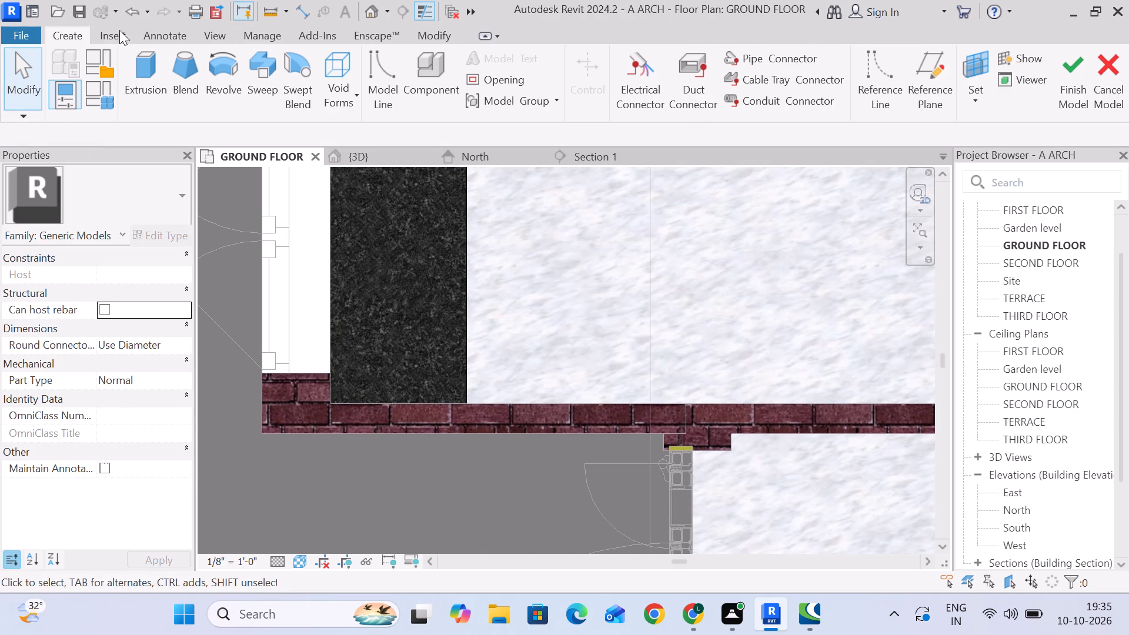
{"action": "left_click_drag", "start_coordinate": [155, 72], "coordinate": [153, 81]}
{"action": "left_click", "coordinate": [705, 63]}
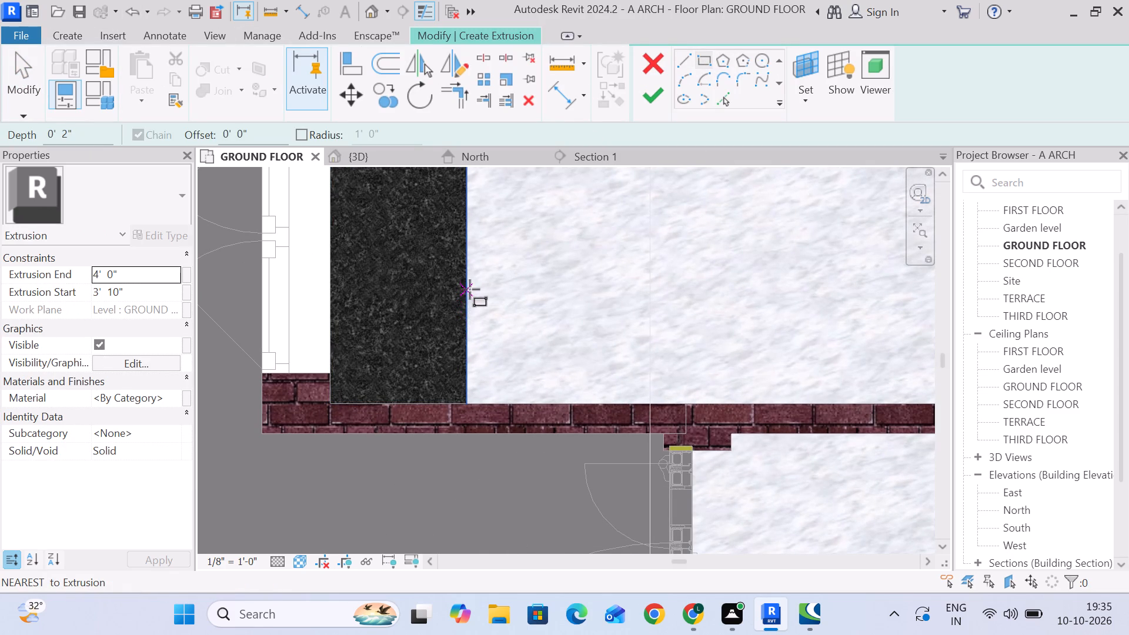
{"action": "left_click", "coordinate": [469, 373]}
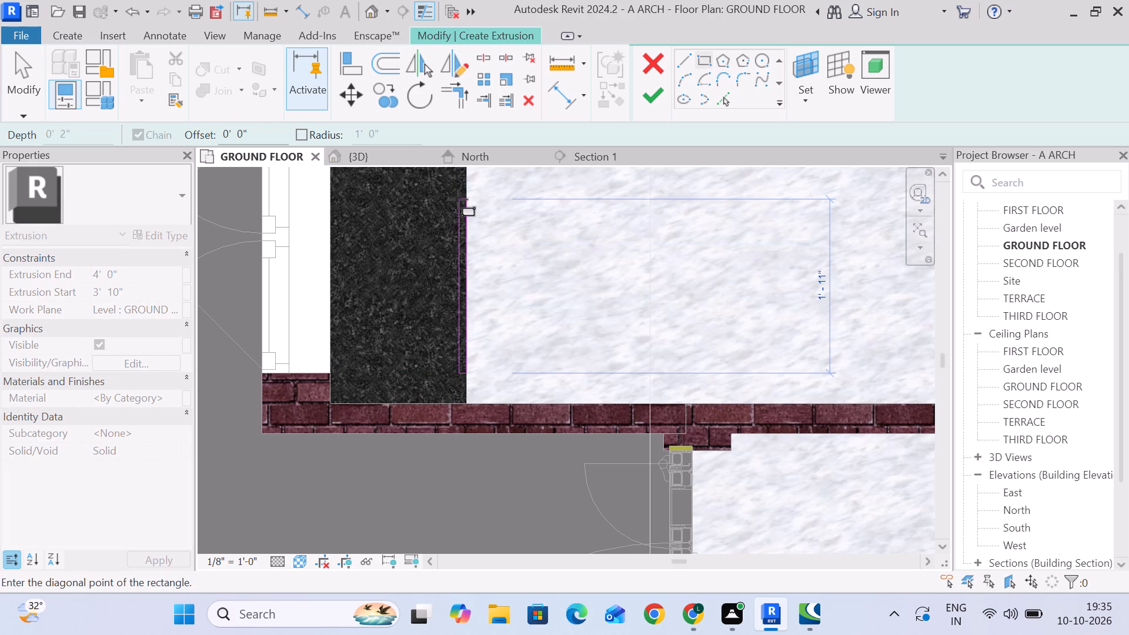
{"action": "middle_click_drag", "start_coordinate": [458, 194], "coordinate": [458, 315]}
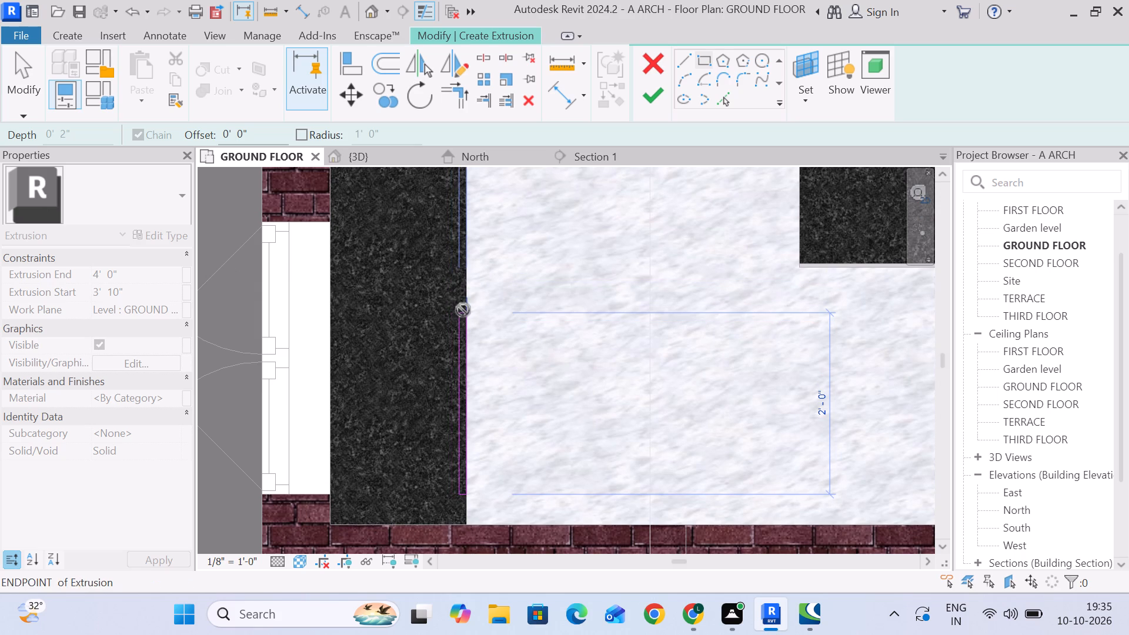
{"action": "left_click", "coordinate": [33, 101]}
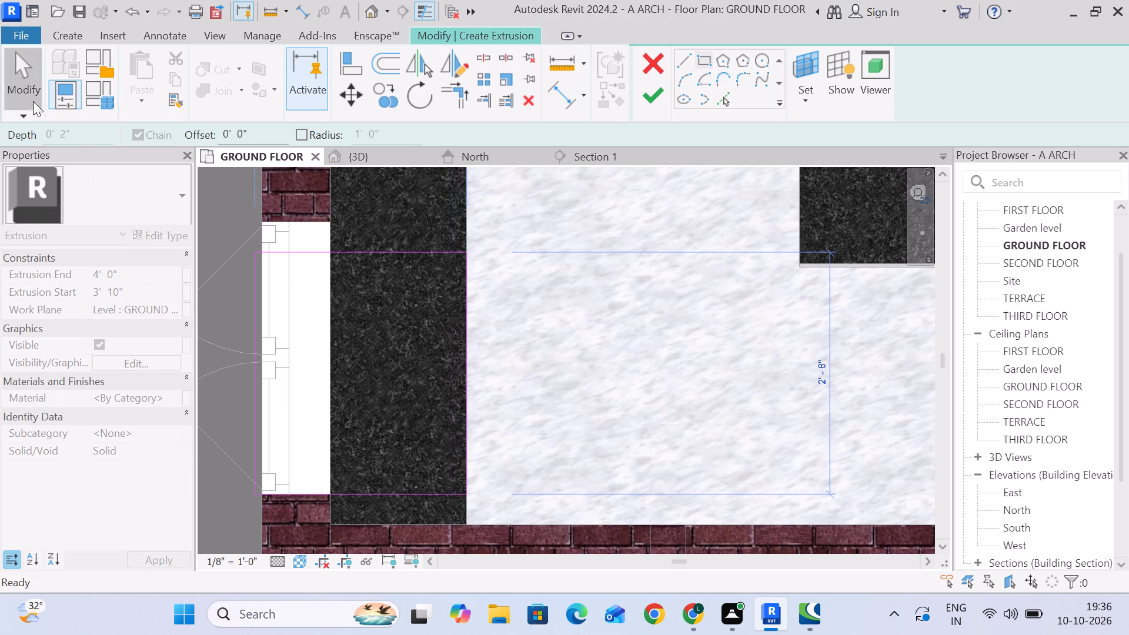
Examine the U-shaped counter and its support panels from several angles in the 3D view.
{"action": "scroll", "coordinate": [454, 319], "scroll_direction": "down", "scroll_amount": 2}
{"action": "middle_click_drag", "start_coordinate": [457, 324], "coordinate": [437, 355]}
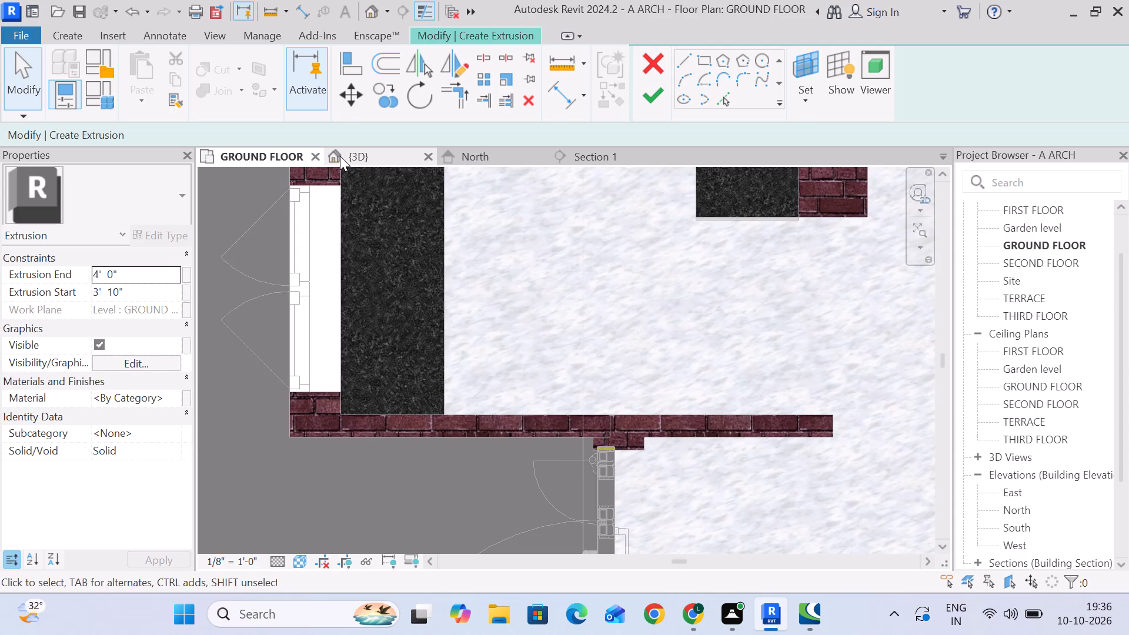
{"action": "left_click", "coordinate": [340, 156]}
{"action": "scroll", "coordinate": [421, 296], "scroll_direction": "down", "scroll_amount": 2}
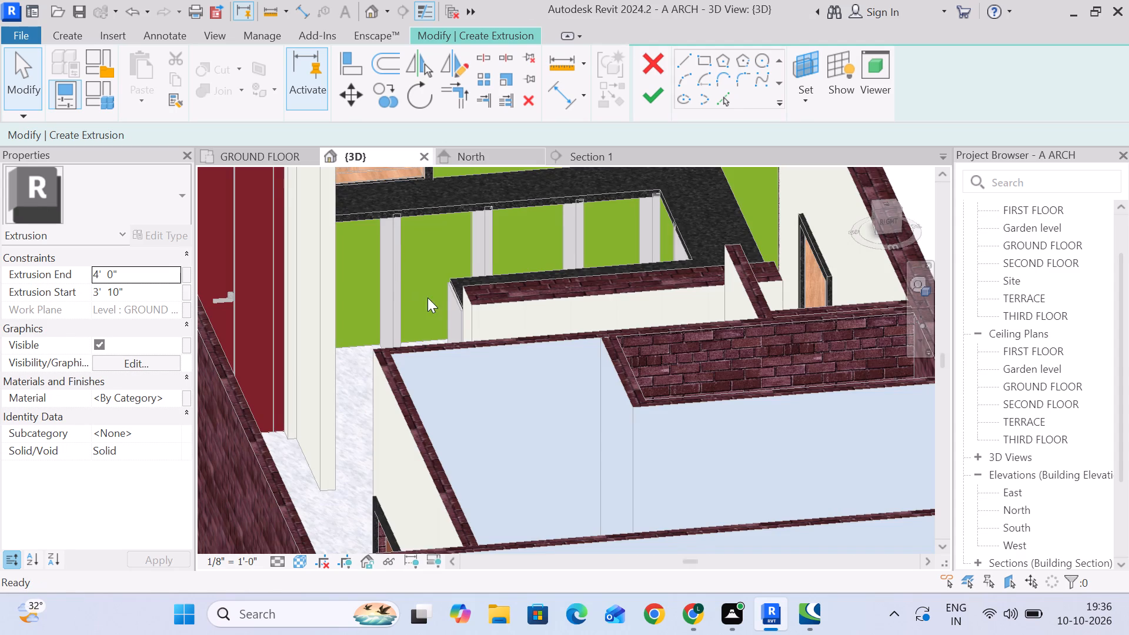
{"action": "scroll", "coordinate": [427, 298], "scroll_direction": "down", "scroll_amount": 1}
{"action": "middle_click_drag", "start_coordinate": [498, 306], "coordinate": [440, 321], "text": "shift"}
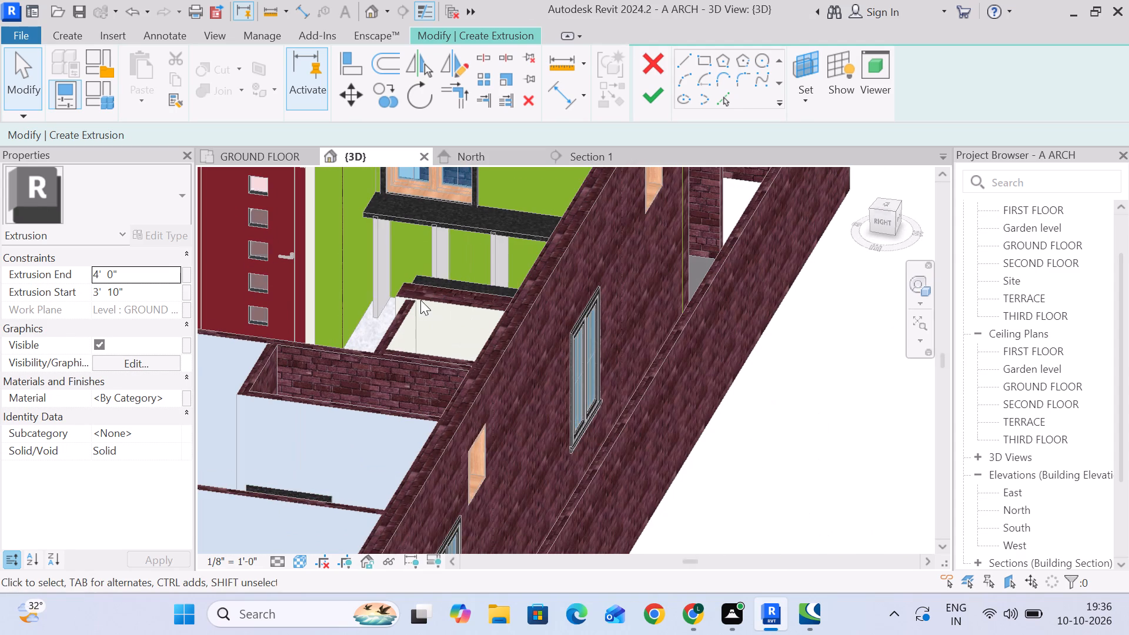
{"action": "middle_click_drag", "start_coordinate": [417, 301], "coordinate": [437, 398], "text": "shift"}
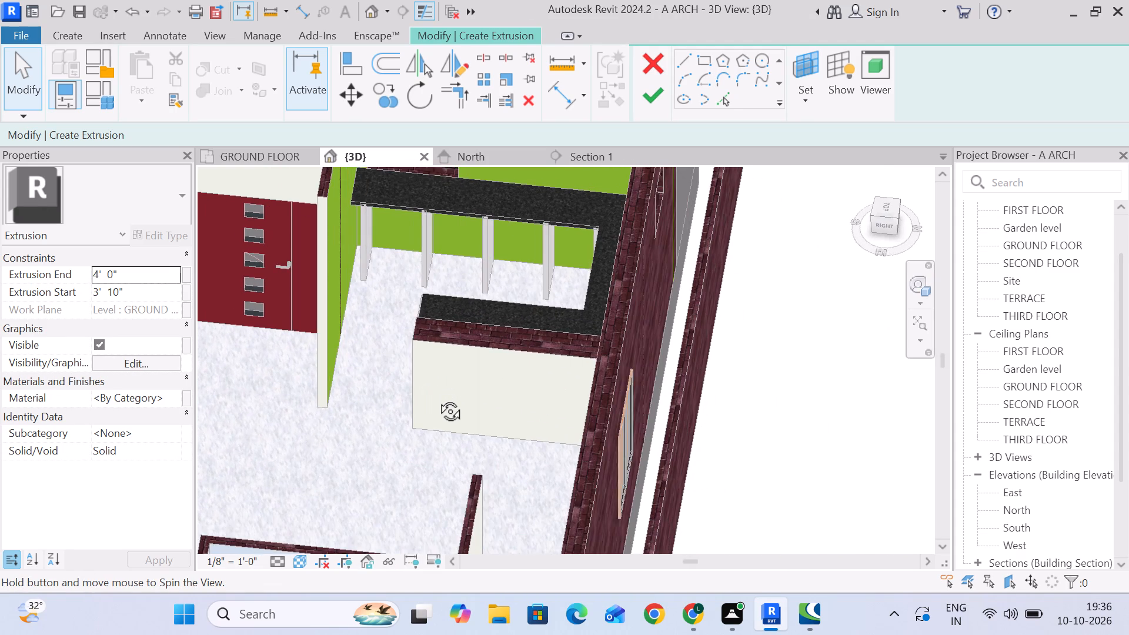
{"action": "middle_click_drag", "start_coordinate": [437, 398], "coordinate": [437, 402], "text": "shift"}
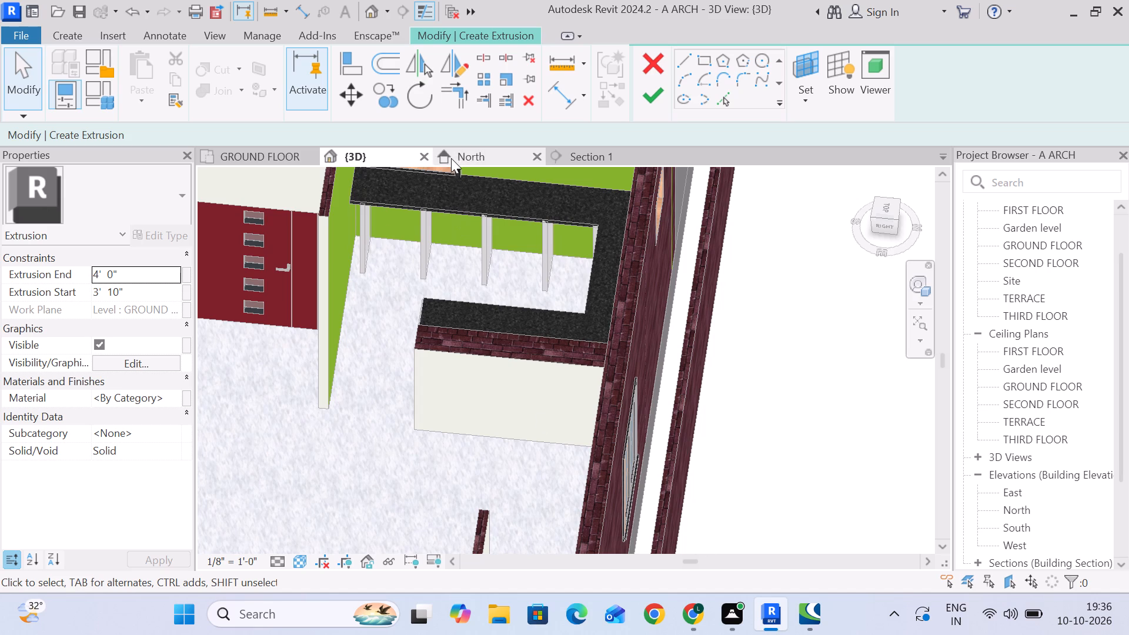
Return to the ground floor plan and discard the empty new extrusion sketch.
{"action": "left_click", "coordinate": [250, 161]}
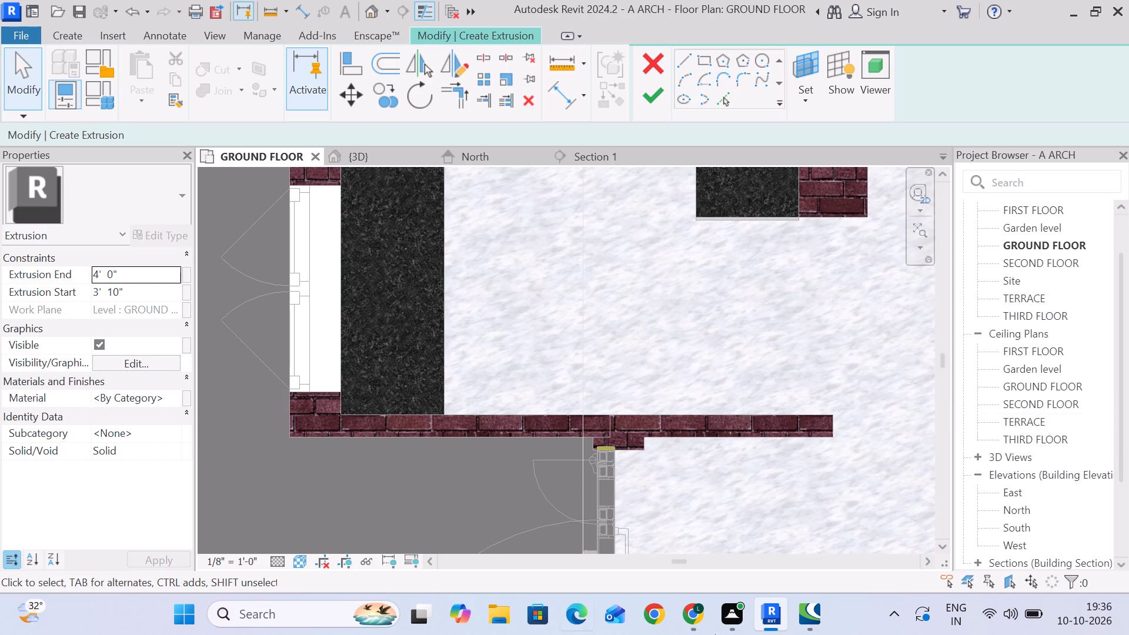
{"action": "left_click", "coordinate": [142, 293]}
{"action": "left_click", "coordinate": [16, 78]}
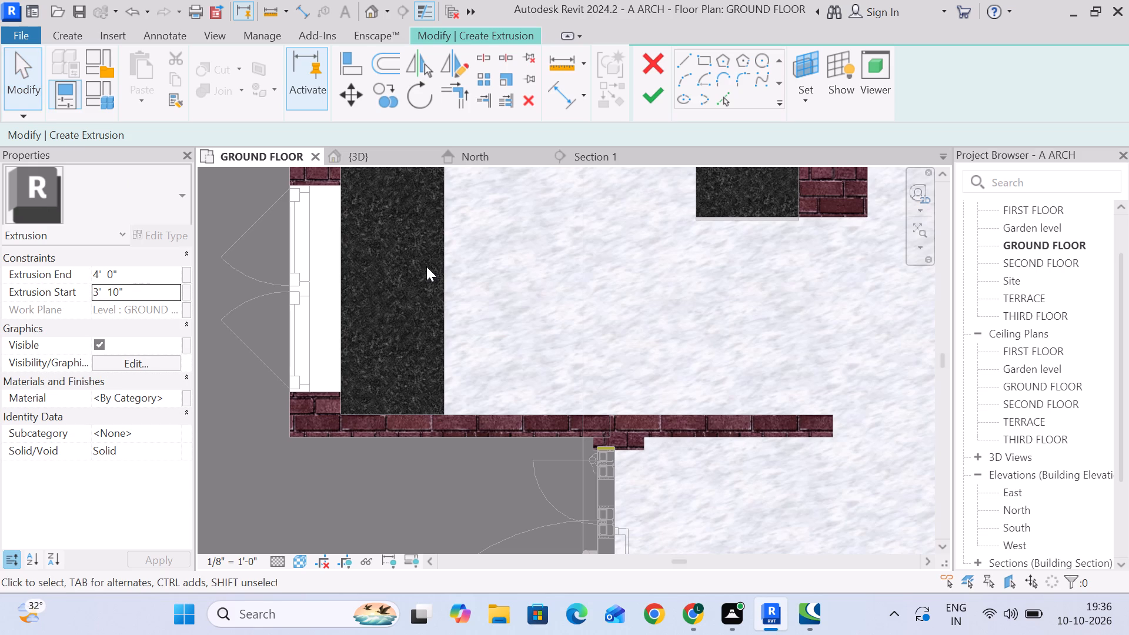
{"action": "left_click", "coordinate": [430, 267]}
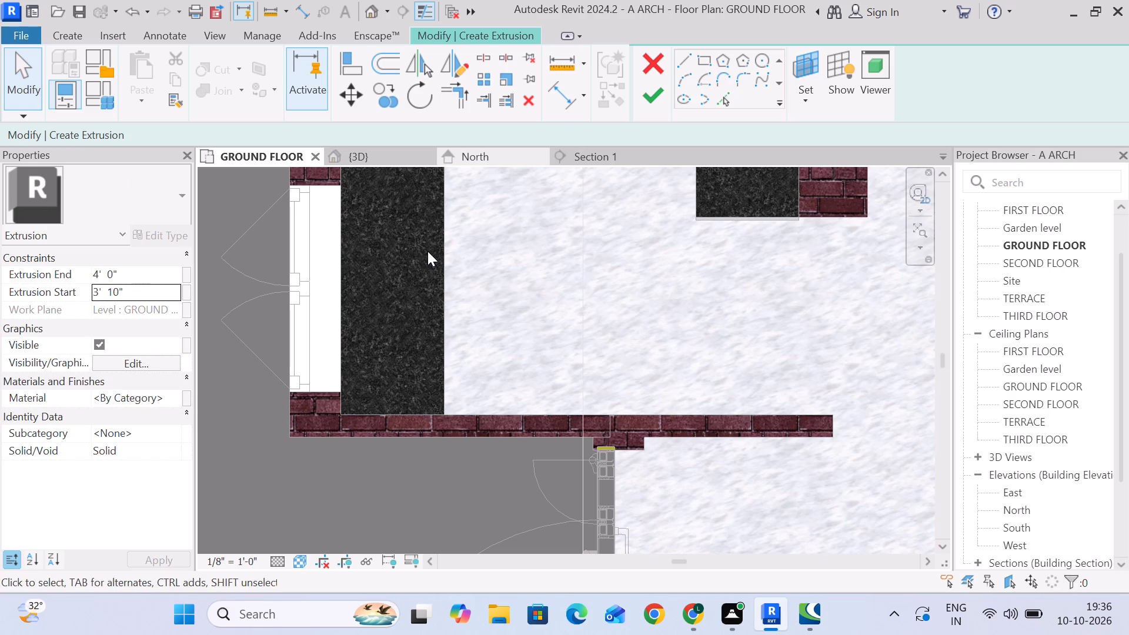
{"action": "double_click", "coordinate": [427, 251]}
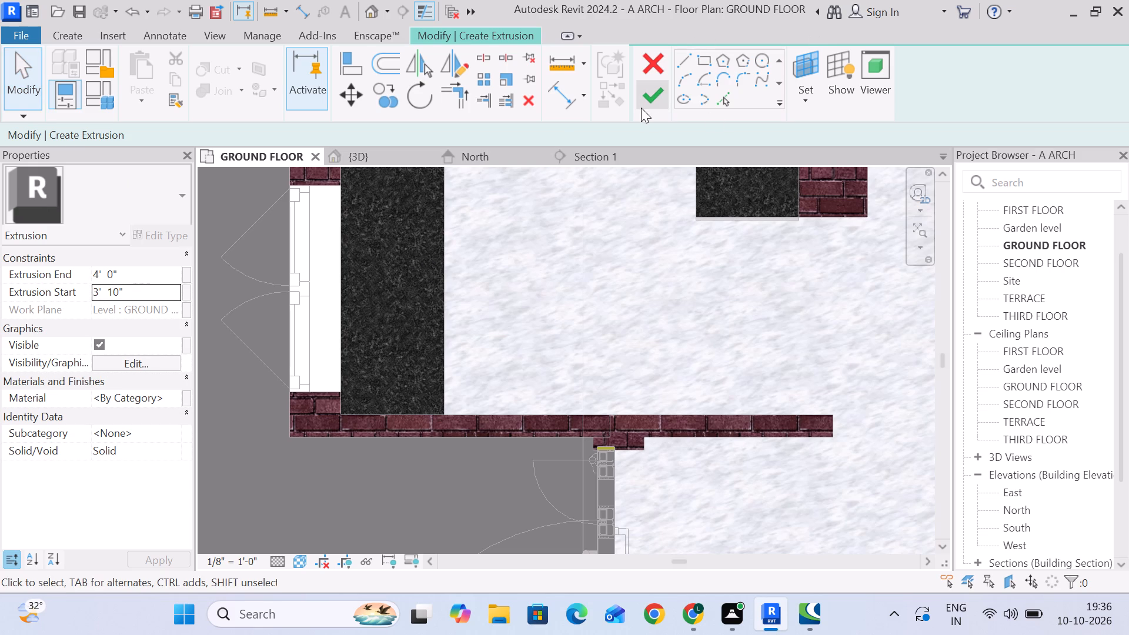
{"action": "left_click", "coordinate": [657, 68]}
Edit the granite countertop's sketch, moving the window-side leg's inner edge to make the leg about 1' 2 1/2" wide, and finish it.
{"action": "left_click", "coordinate": [416, 253]}
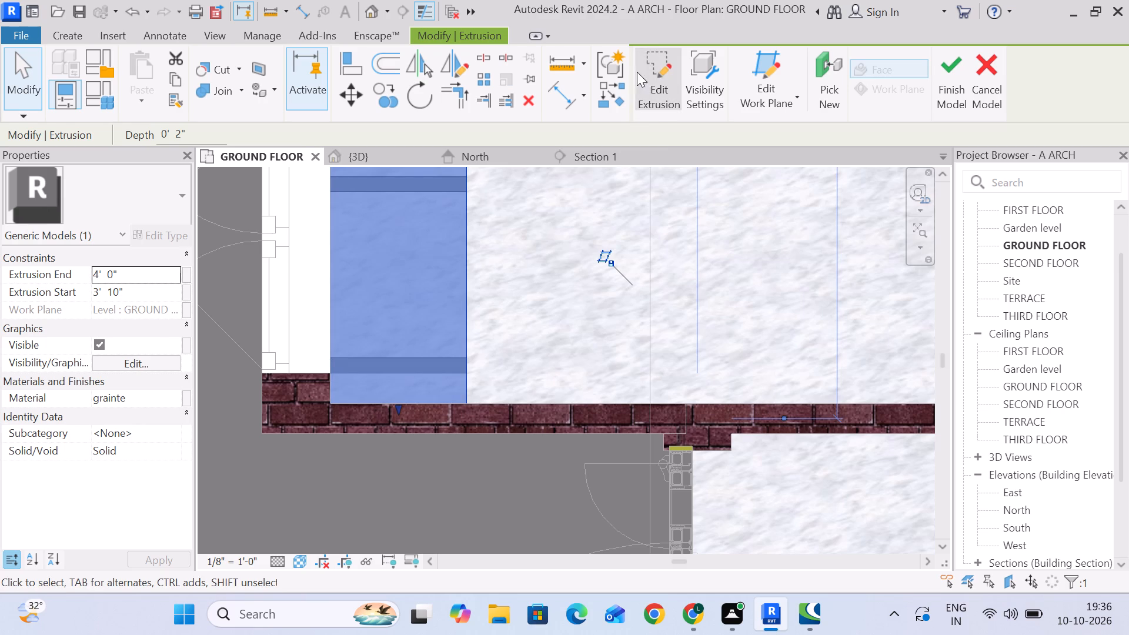
{"action": "left_click", "coordinate": [657, 72]}
{"action": "left_click", "coordinate": [465, 215]}
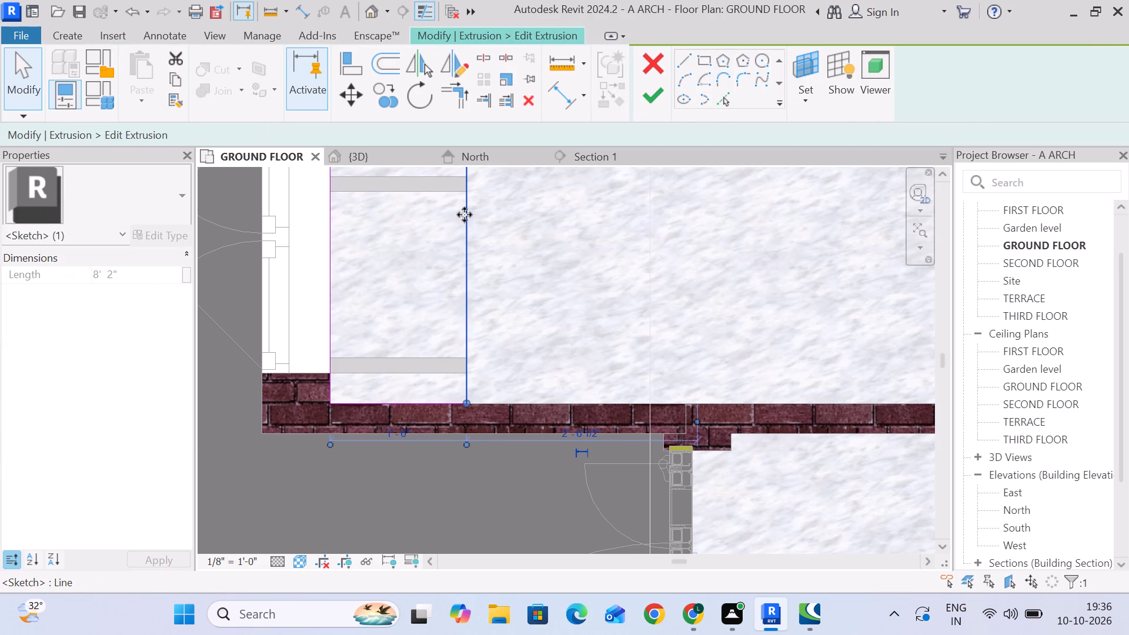
{"action": "left_click_drag", "start_coordinate": [466, 202], "coordinate": [456, 202]}
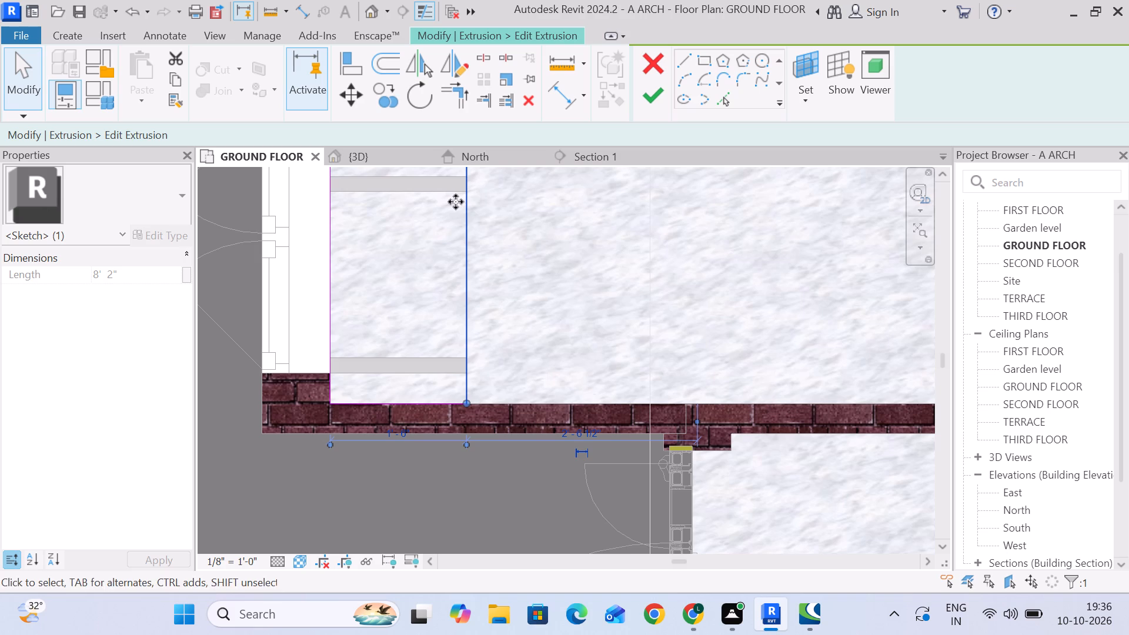
{"action": "left_click_drag", "start_coordinate": [456, 202], "coordinate": [441, 202]}
{"action": "left_click_drag", "start_coordinate": [652, 95], "coordinate": [652, 96]}
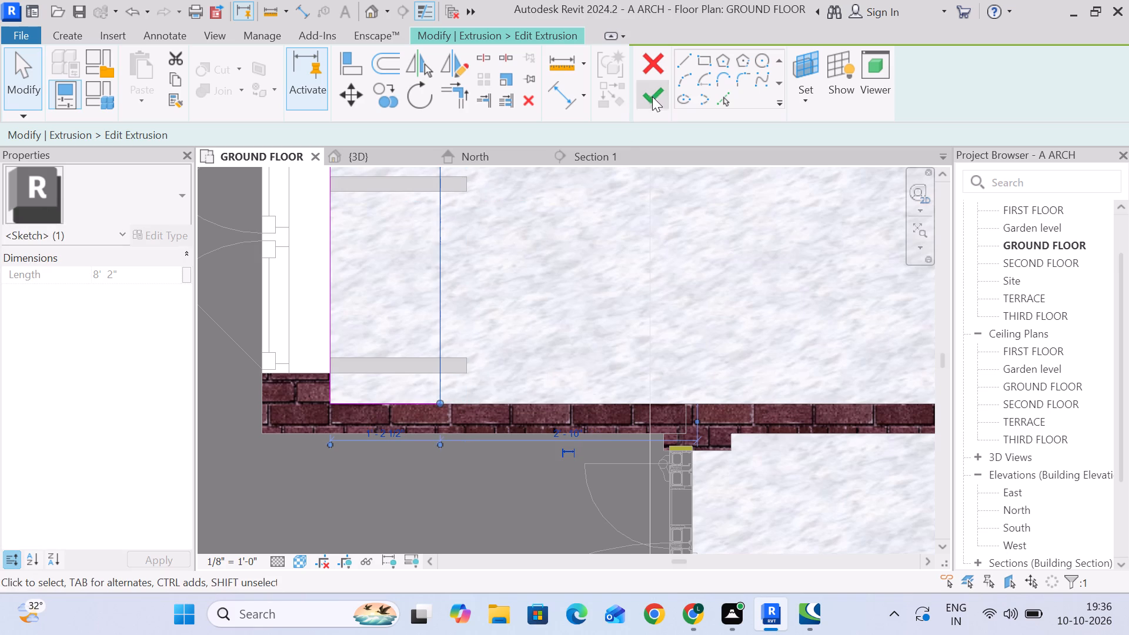
Finish the granite countertop's edited sketch and clear the selection.
{"action": "left_click_drag", "start_coordinate": [652, 96], "coordinate": [653, 102]}
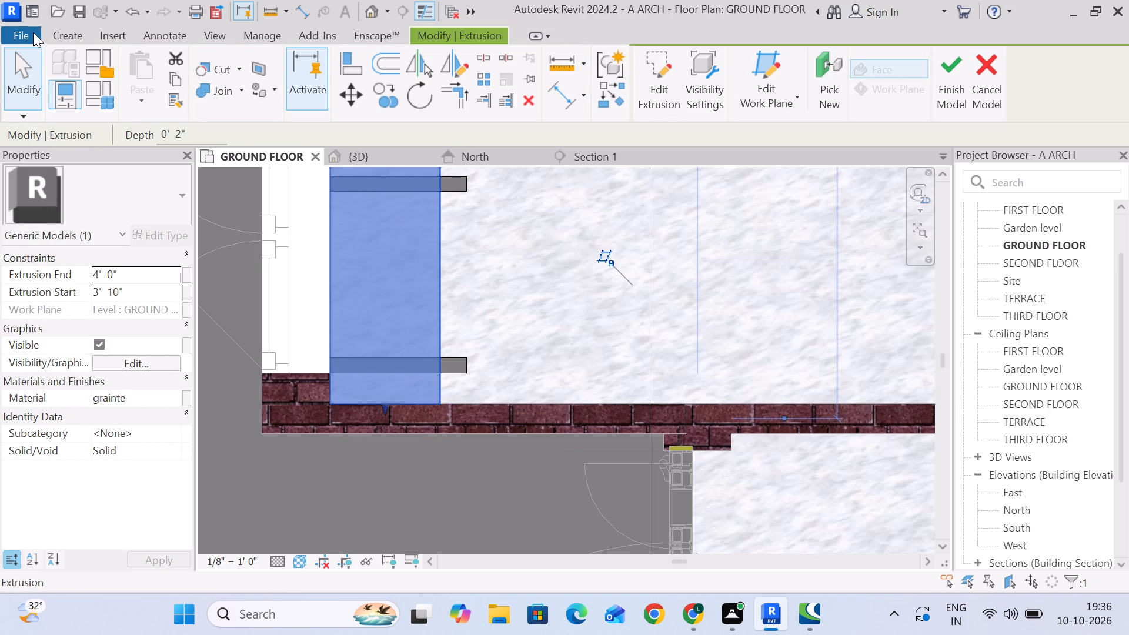
{"action": "left_click", "coordinate": [24, 59]}
Start a new extrusion and sketch a narrow rectangle, 1' 10" long and about 1 1/2" wide, between the ends of the window-side leg's two lowest support panels.
{"action": "left_click", "coordinate": [65, 31]}
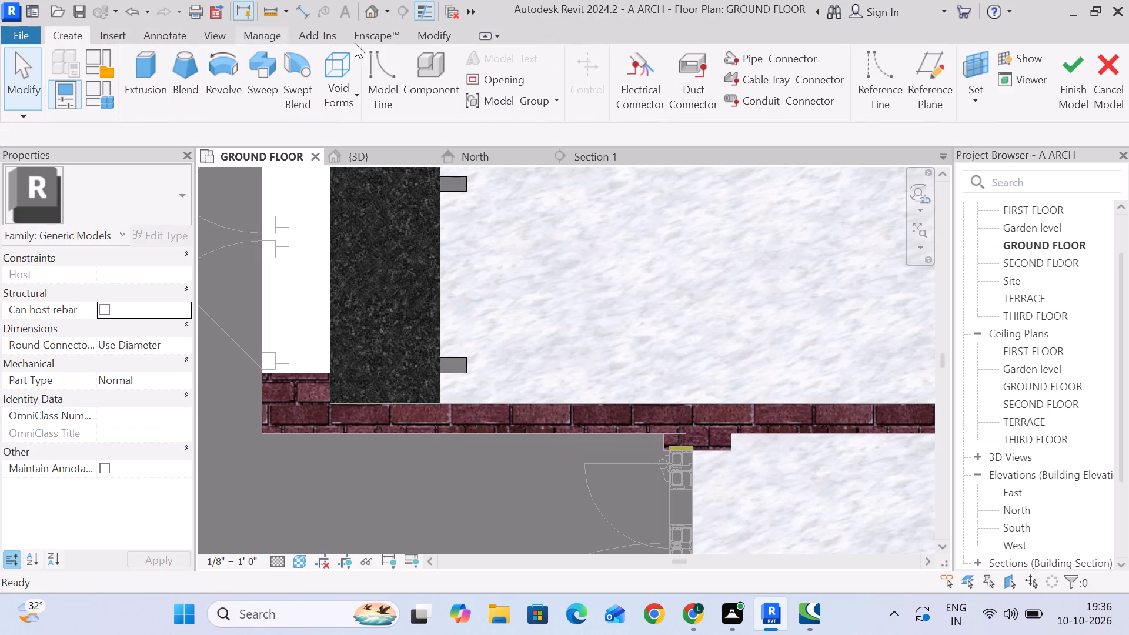
{"action": "left_click", "coordinate": [131, 80]}
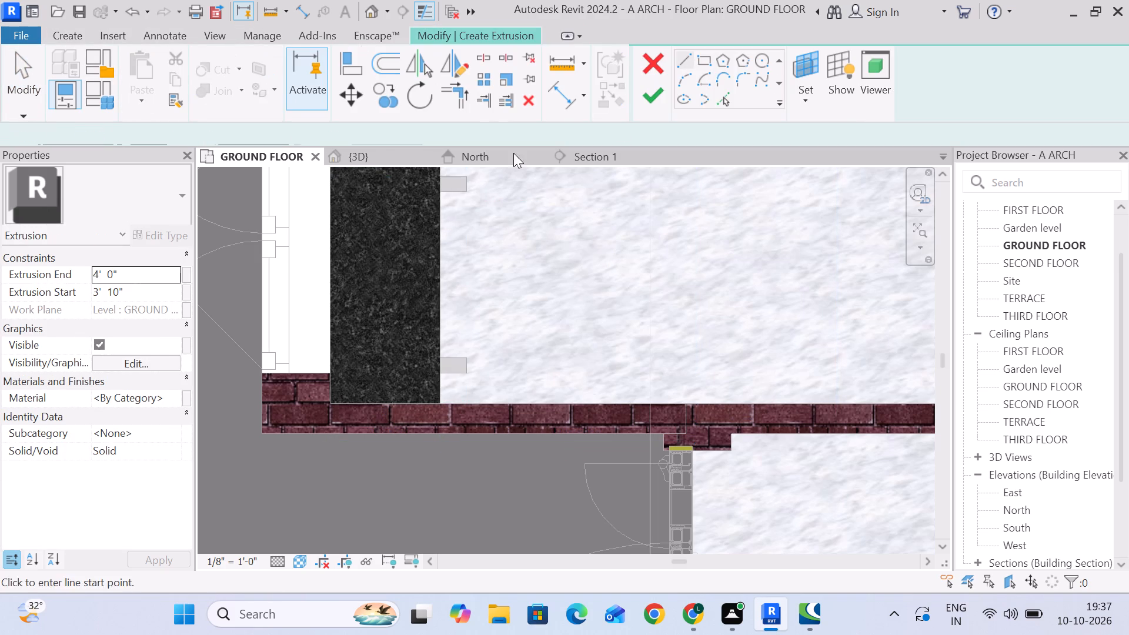
{"action": "left_click", "coordinate": [685, 54]}
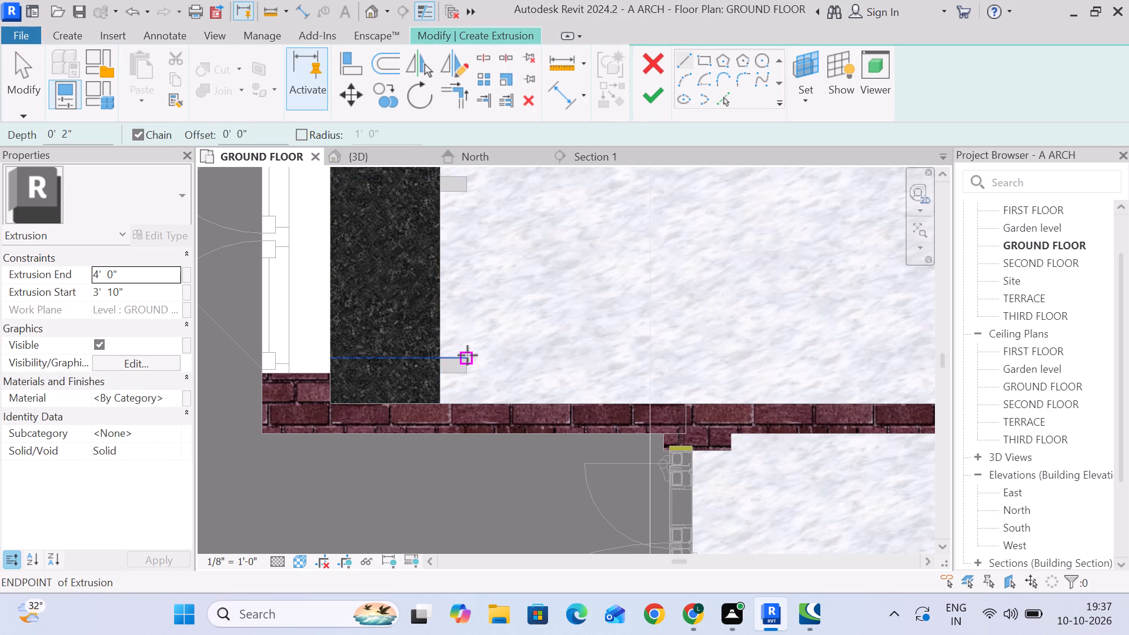
{"action": "left_click", "coordinate": [467, 355]}
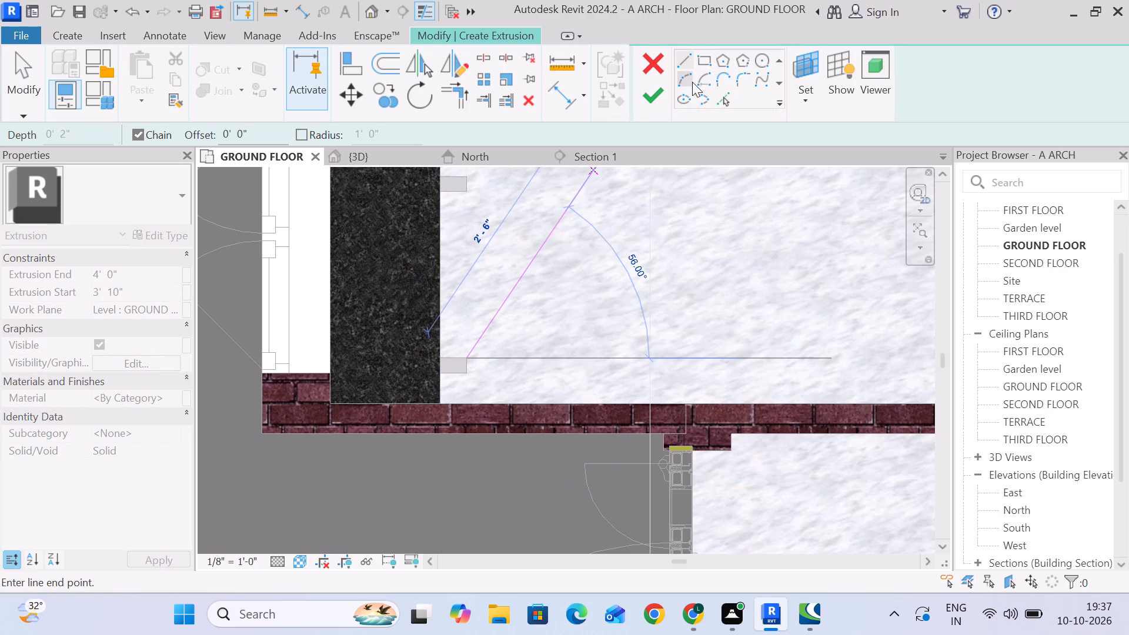
{"action": "left_click", "coordinate": [702, 63]}
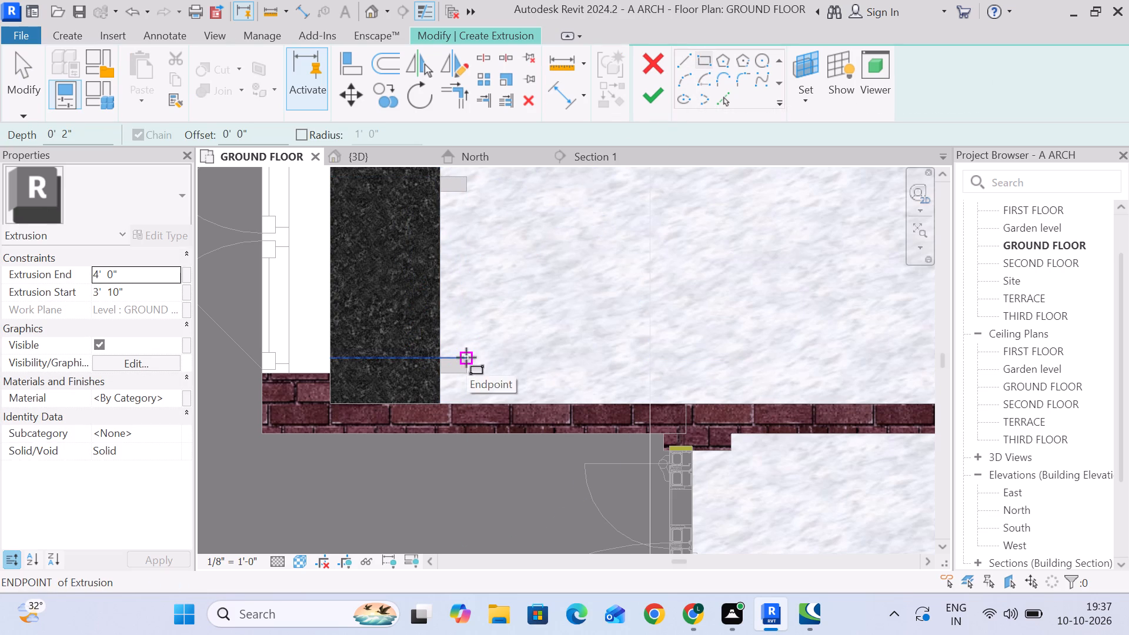
{"action": "left_click", "coordinate": [466, 357]}
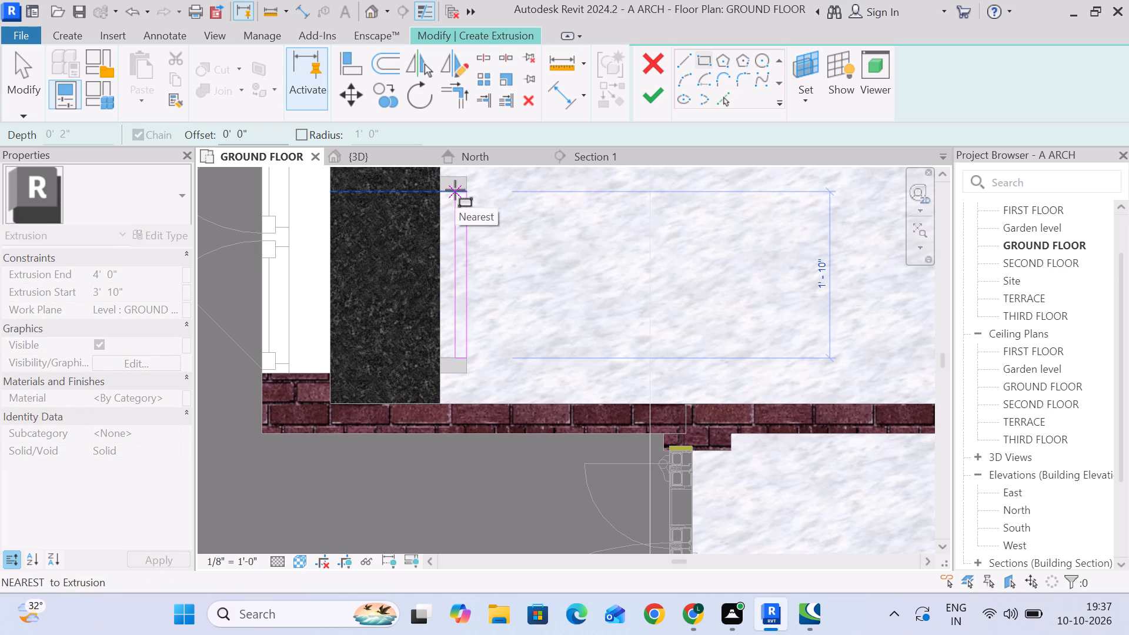
{"action": "left_click", "coordinate": [455, 190]}
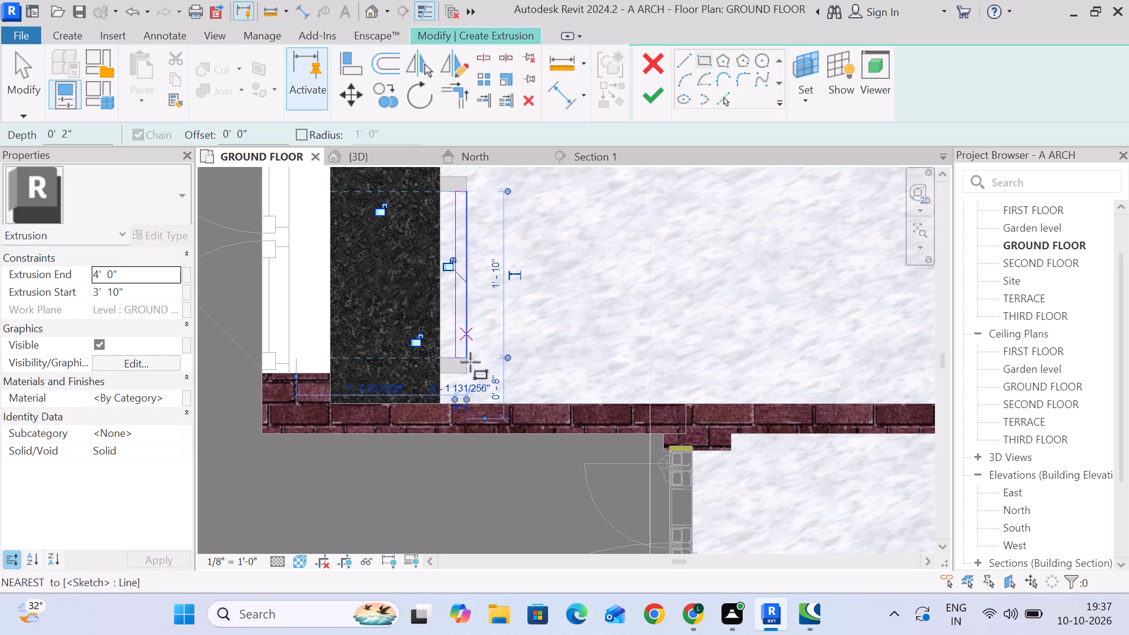
{"action": "left_click", "coordinate": [35, 96]}
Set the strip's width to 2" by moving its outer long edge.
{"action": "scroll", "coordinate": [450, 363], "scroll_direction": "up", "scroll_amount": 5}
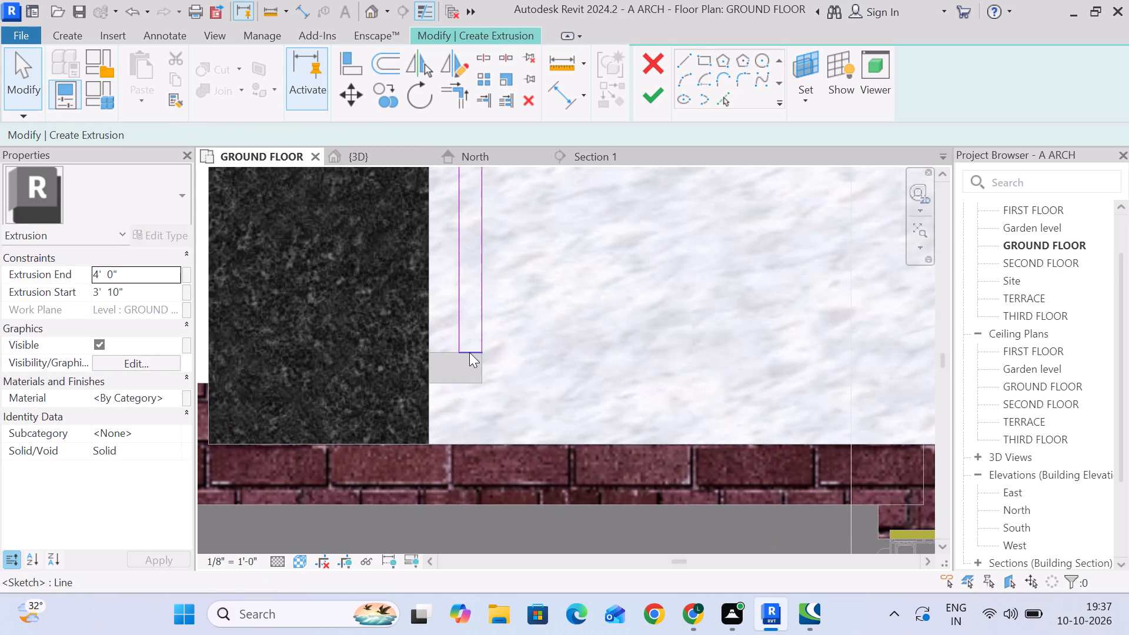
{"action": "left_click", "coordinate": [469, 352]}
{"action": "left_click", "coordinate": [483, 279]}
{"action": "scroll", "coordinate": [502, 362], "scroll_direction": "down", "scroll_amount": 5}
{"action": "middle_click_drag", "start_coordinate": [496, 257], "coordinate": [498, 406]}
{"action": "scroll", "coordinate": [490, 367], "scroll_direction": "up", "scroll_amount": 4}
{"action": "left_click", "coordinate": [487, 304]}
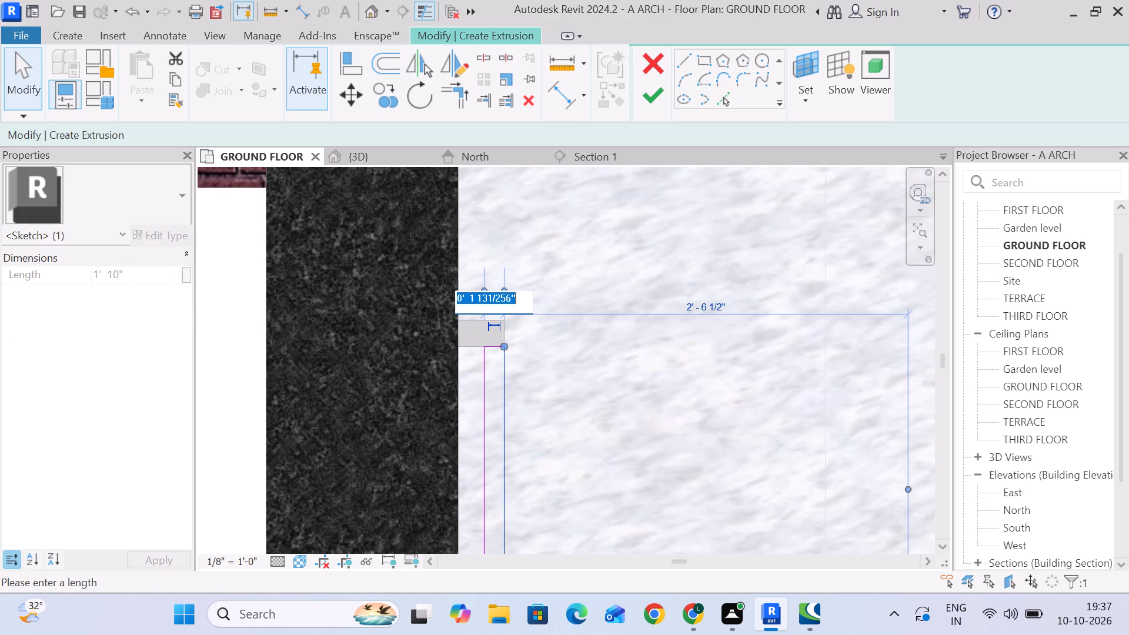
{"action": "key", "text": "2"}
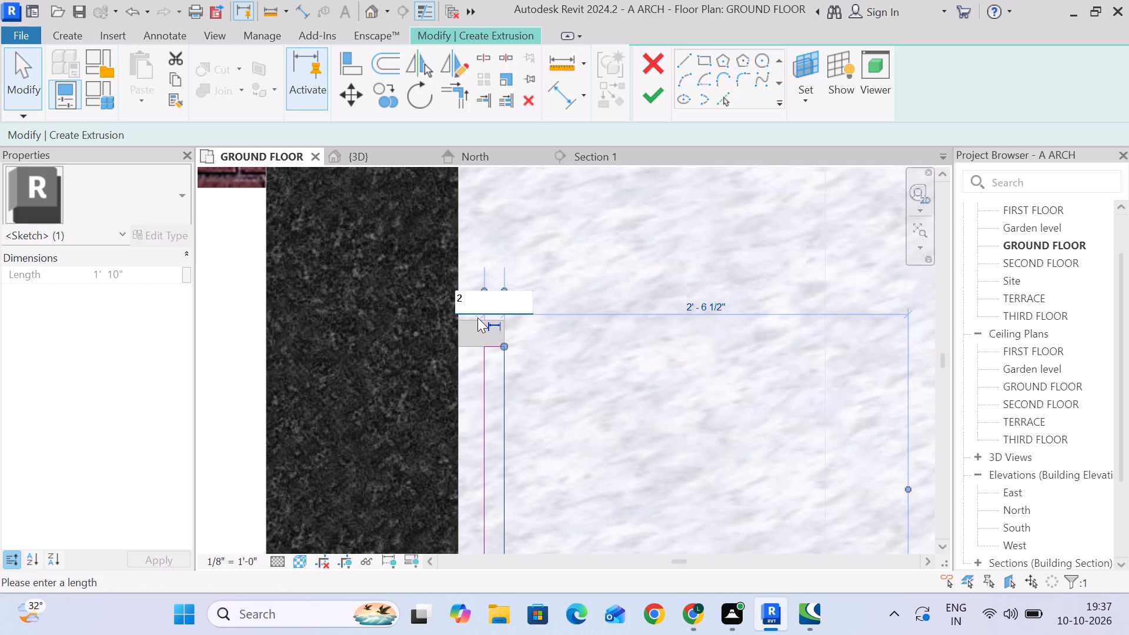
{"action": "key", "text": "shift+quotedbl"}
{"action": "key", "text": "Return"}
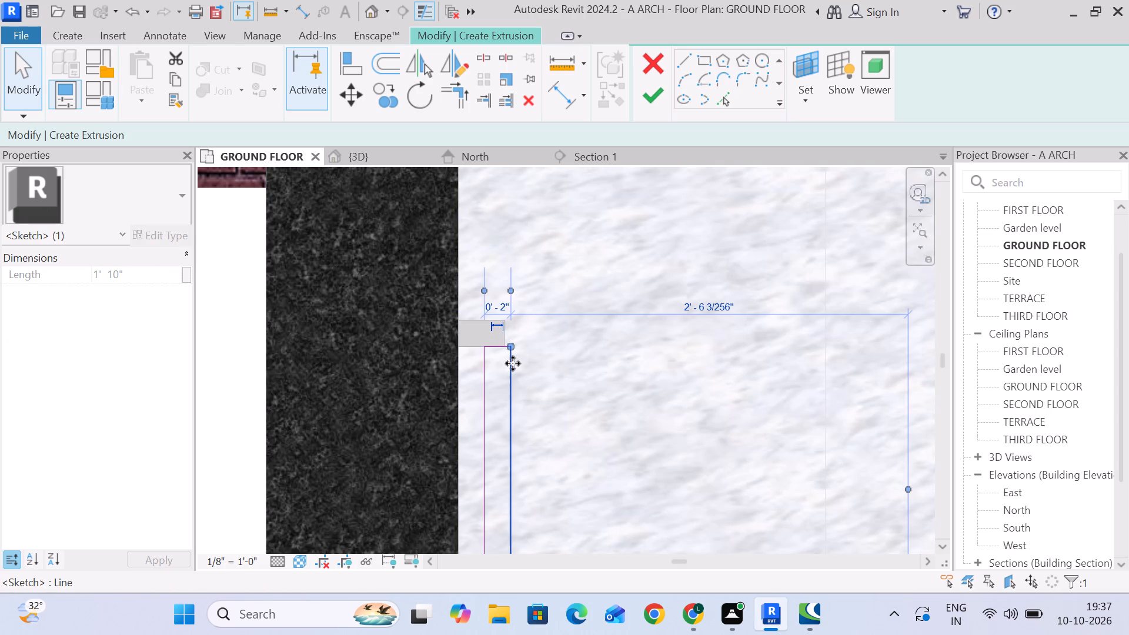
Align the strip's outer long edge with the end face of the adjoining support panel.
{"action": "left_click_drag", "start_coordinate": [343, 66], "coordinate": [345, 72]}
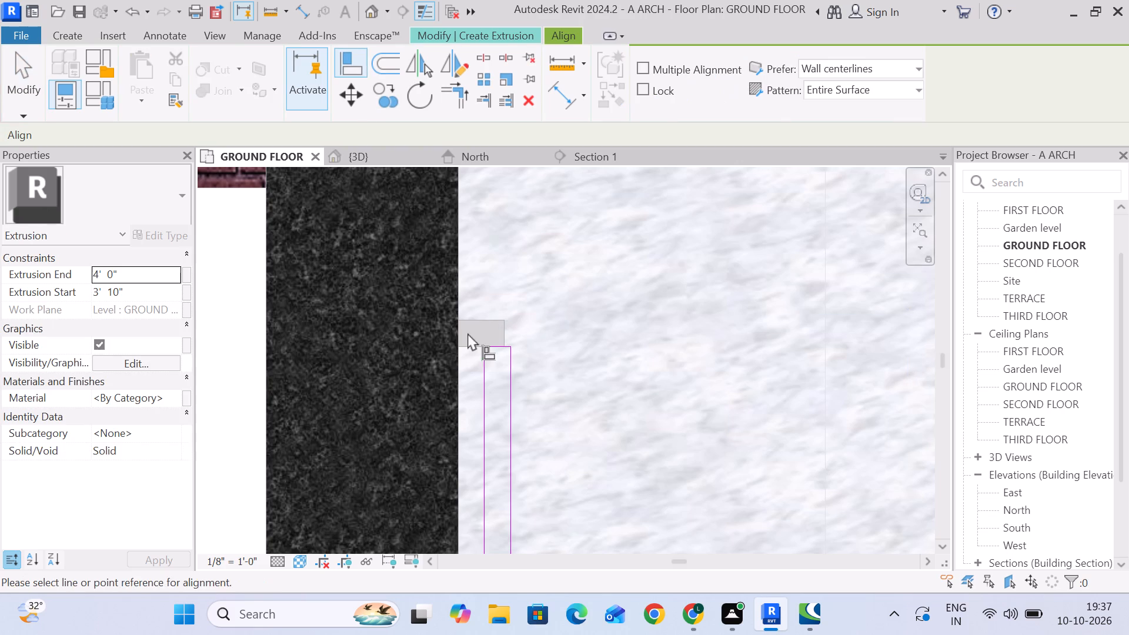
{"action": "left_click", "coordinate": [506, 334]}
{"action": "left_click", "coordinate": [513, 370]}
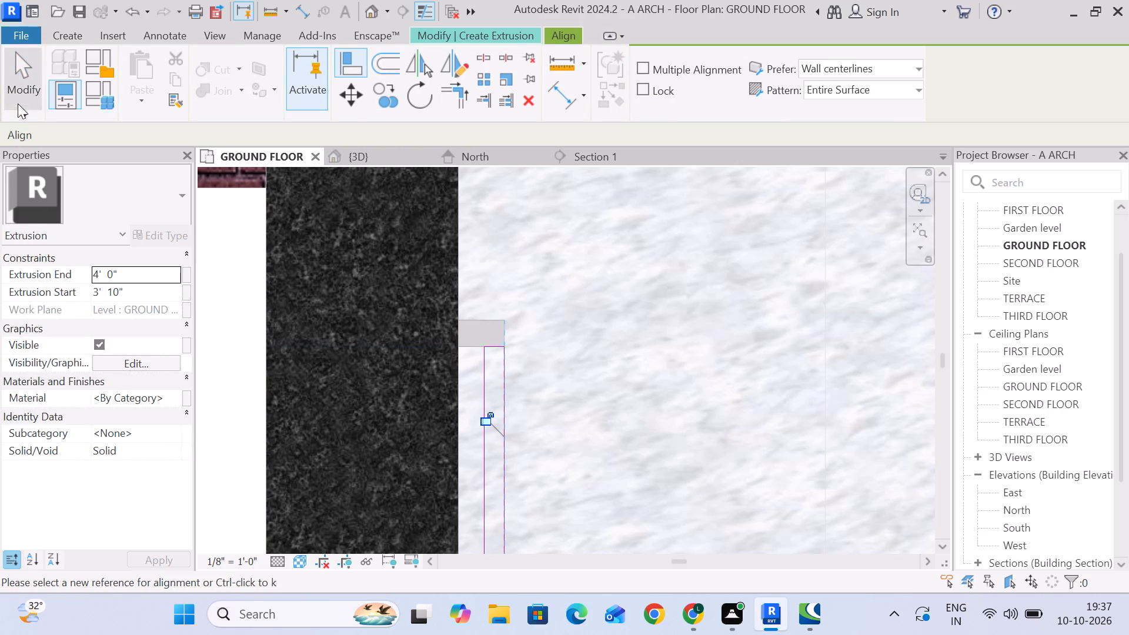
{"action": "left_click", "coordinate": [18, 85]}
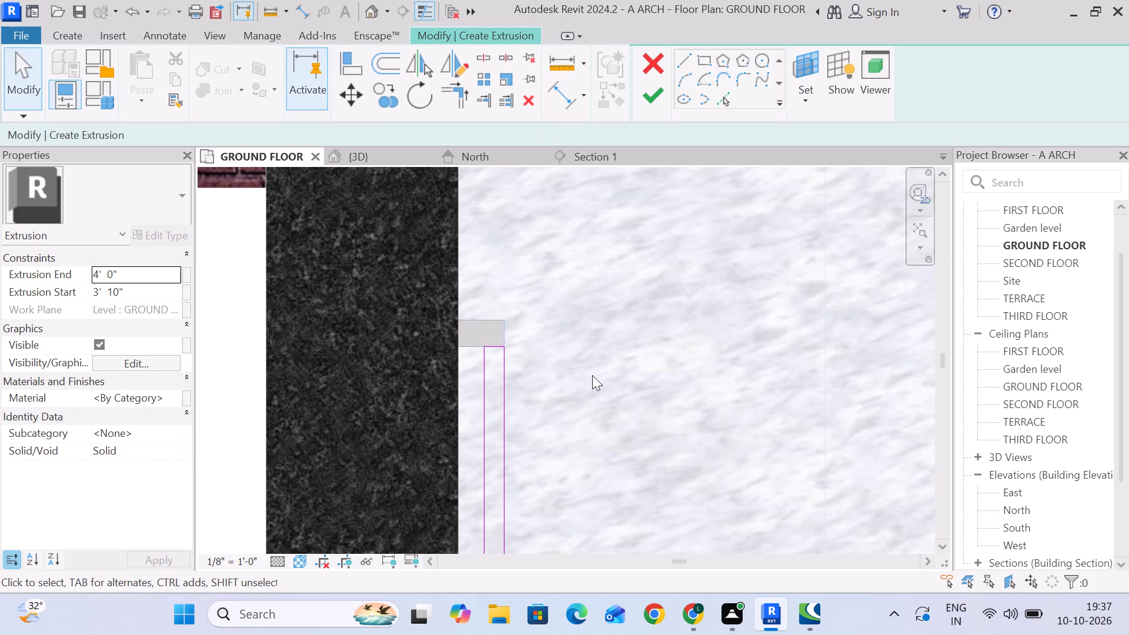
Set the strip's width to 2" by moving its inner long edge, nearest the countertop.
{"action": "scroll", "coordinate": [560, 362], "scroll_direction": "down", "scroll_amount": 4}
{"action": "middle_click_drag", "start_coordinate": [558, 343], "coordinate": [536, 256]}
{"action": "middle_click", "coordinate": [530, 319]}
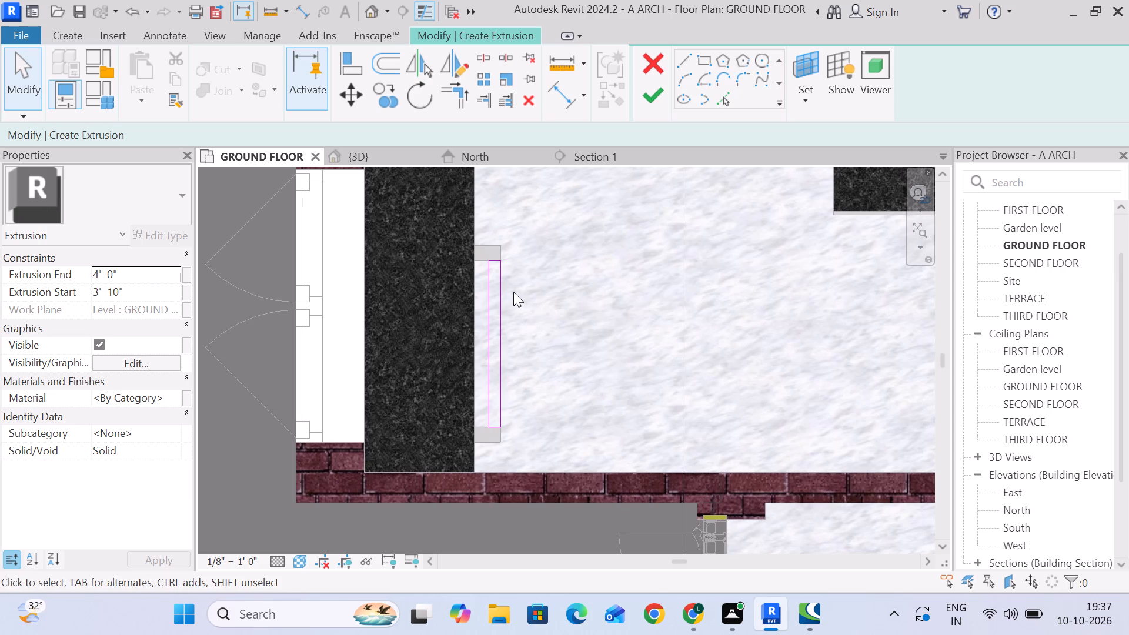
{"action": "left_click", "coordinate": [495, 259]}
{"action": "scroll", "coordinate": [493, 256], "scroll_direction": "up", "scroll_amount": 2}
{"action": "middle_click_drag", "start_coordinate": [522, 332], "coordinate": [542, 209]}
{"action": "left_click", "coordinate": [519, 395]}
{"action": "key", "text": "2"}
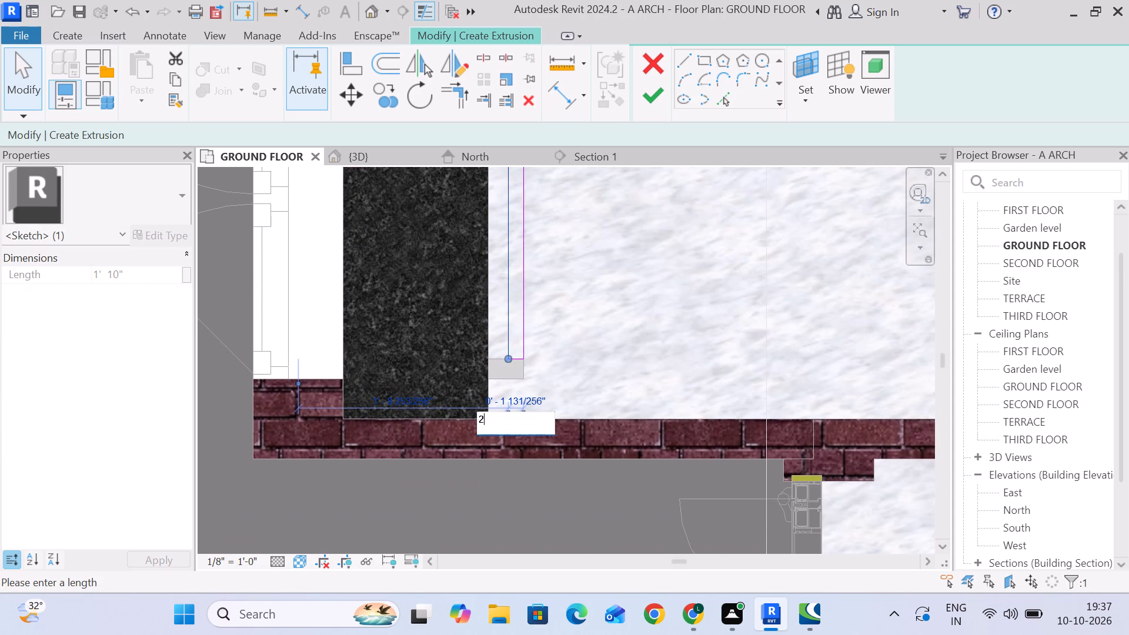
{"action": "key", "text": "shift+quotedbl"}
{"action": "key", "text": "Return"}
{"action": "scroll", "coordinate": [551, 326], "scroll_direction": "down", "scroll_amount": 2}
{"action": "left_click", "coordinate": [556, 308]}
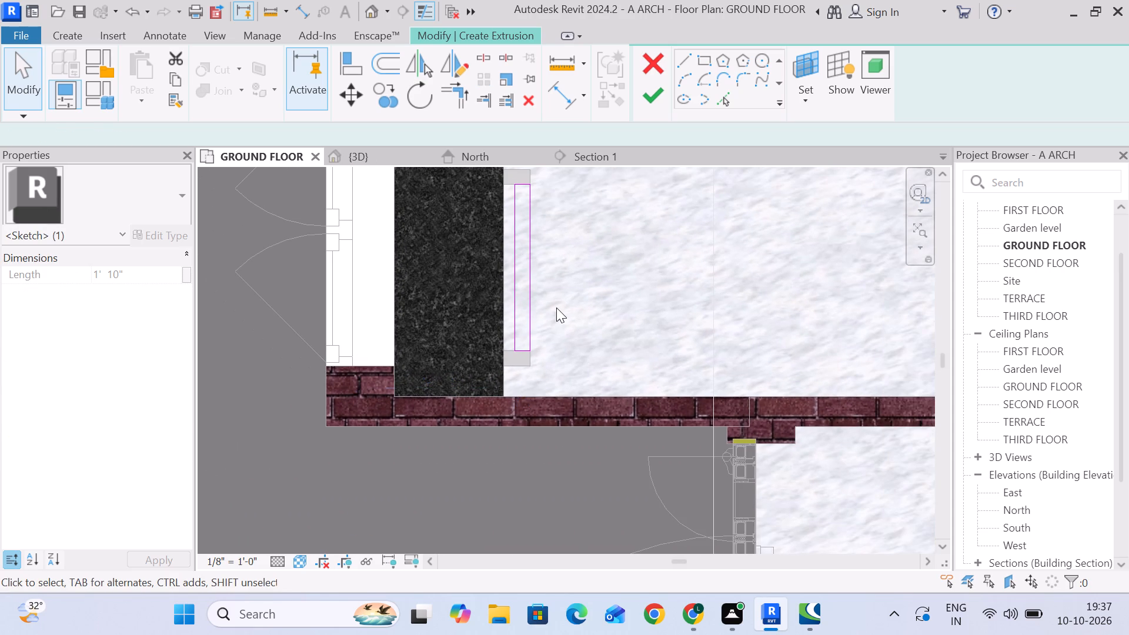
Copy the strip's rectangle three times along the window-side leg, into the remaining gaps between support panels.
{"action": "middle_click_drag", "start_coordinate": [559, 294], "coordinate": [552, 319]}
{"action": "scroll", "coordinate": [536, 398], "scroll_direction": "down", "scroll_amount": 2}
{"action": "middle_click_drag", "start_coordinate": [536, 398], "coordinate": [533, 398]}
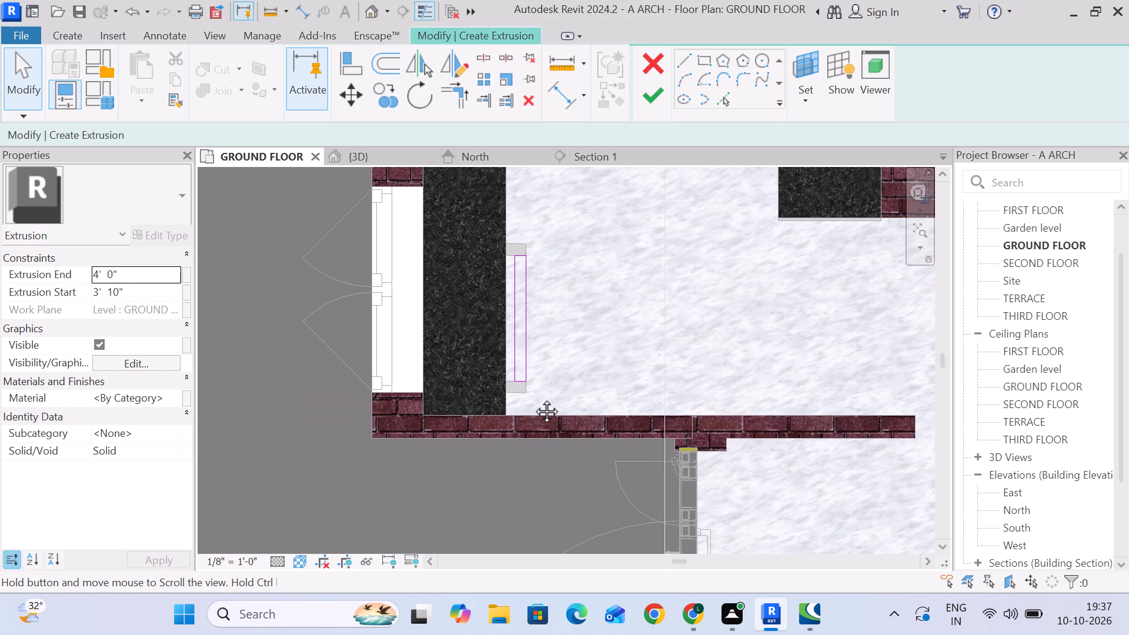
{"action": "middle_click_drag", "start_coordinate": [533, 398], "coordinate": [513, 414]}
{"action": "left_click_drag", "start_coordinate": [513, 413], "coordinate": [463, 232]}
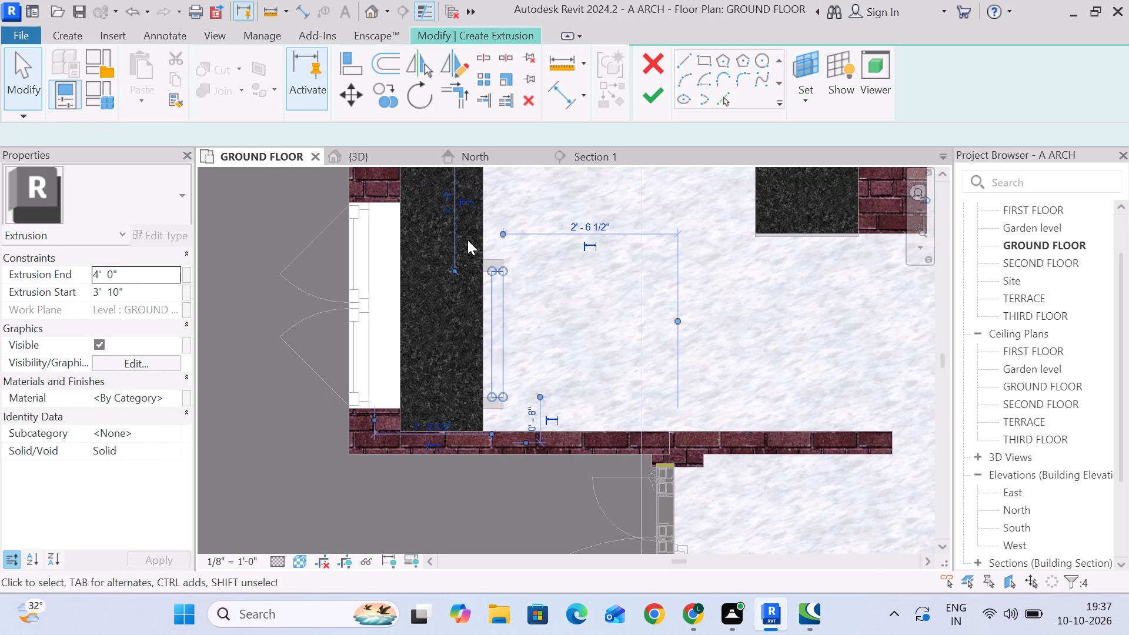
{"action": "middle_click_drag", "start_coordinate": [560, 255], "coordinate": [552, 258]}
{"action": "left_click", "coordinate": [393, 88]}
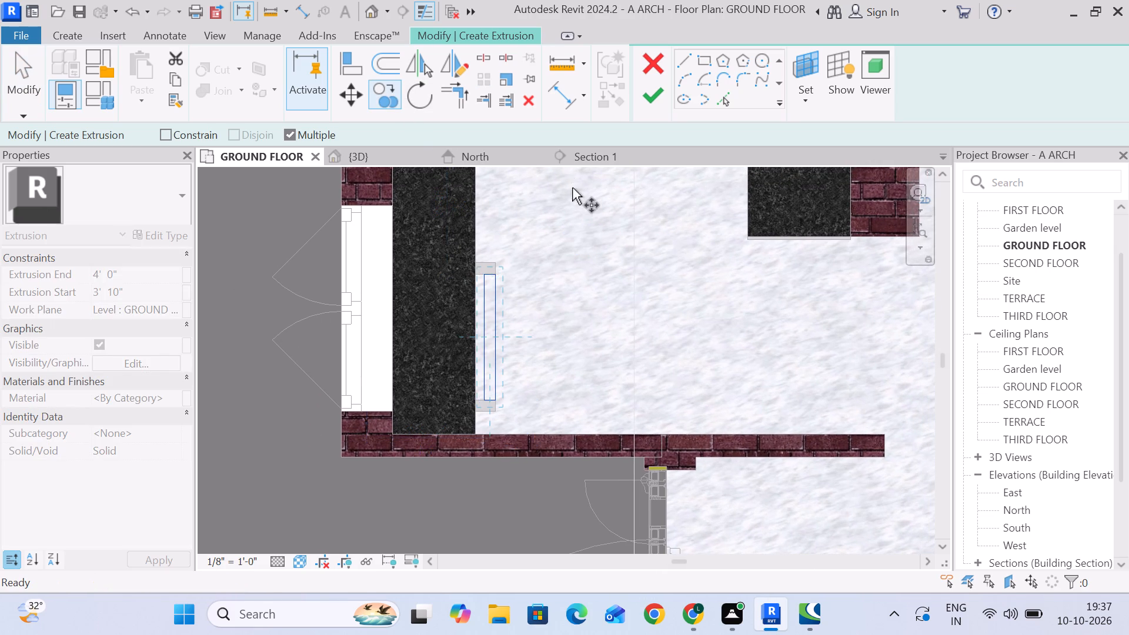
{"action": "middle_click_drag", "start_coordinate": [573, 194], "coordinate": [530, 386]}
{"action": "middle_click_drag", "start_coordinate": [475, 470], "coordinate": [487, 285]}
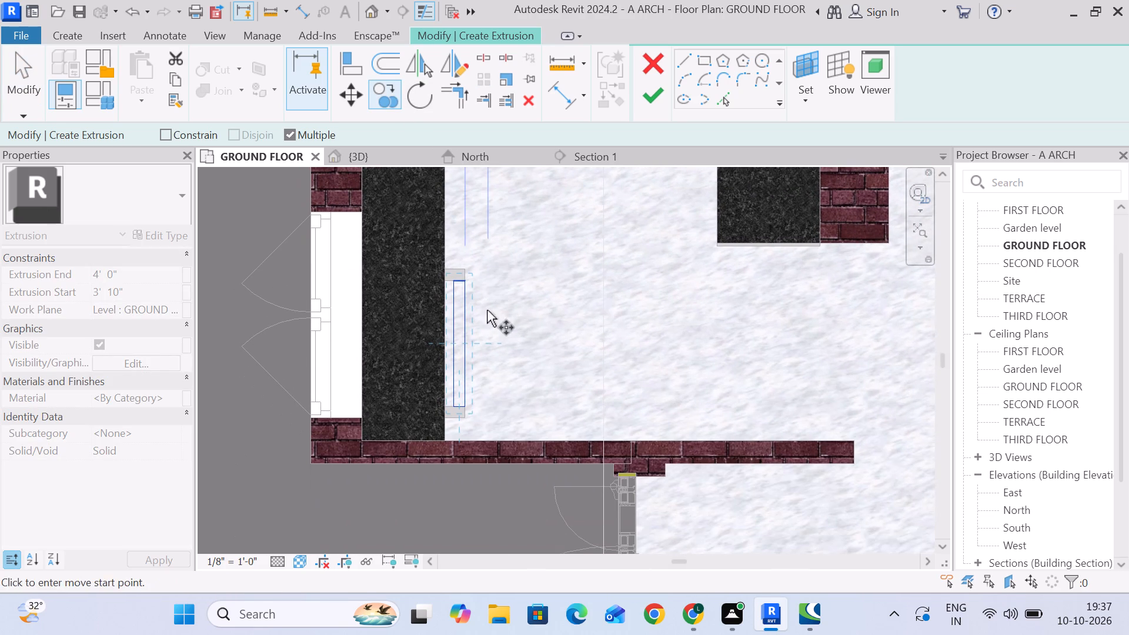
{"action": "left_click", "coordinate": [465, 406]}
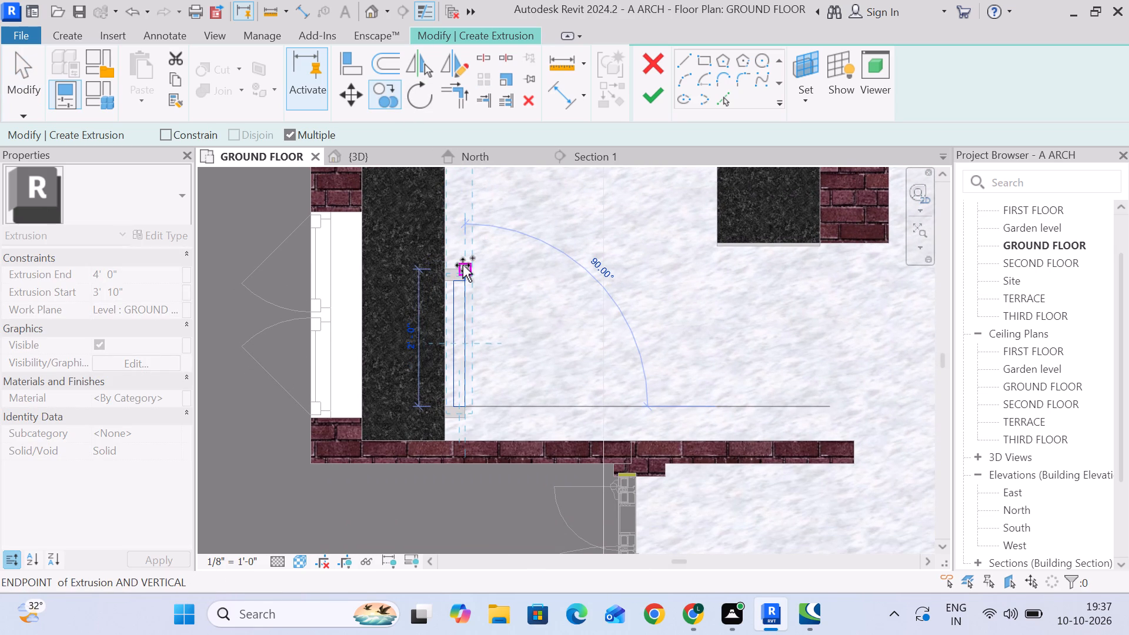
{"action": "left_click", "coordinate": [466, 265]}
{"action": "middle_click_drag", "start_coordinate": [497, 193], "coordinate": [499, 262]}
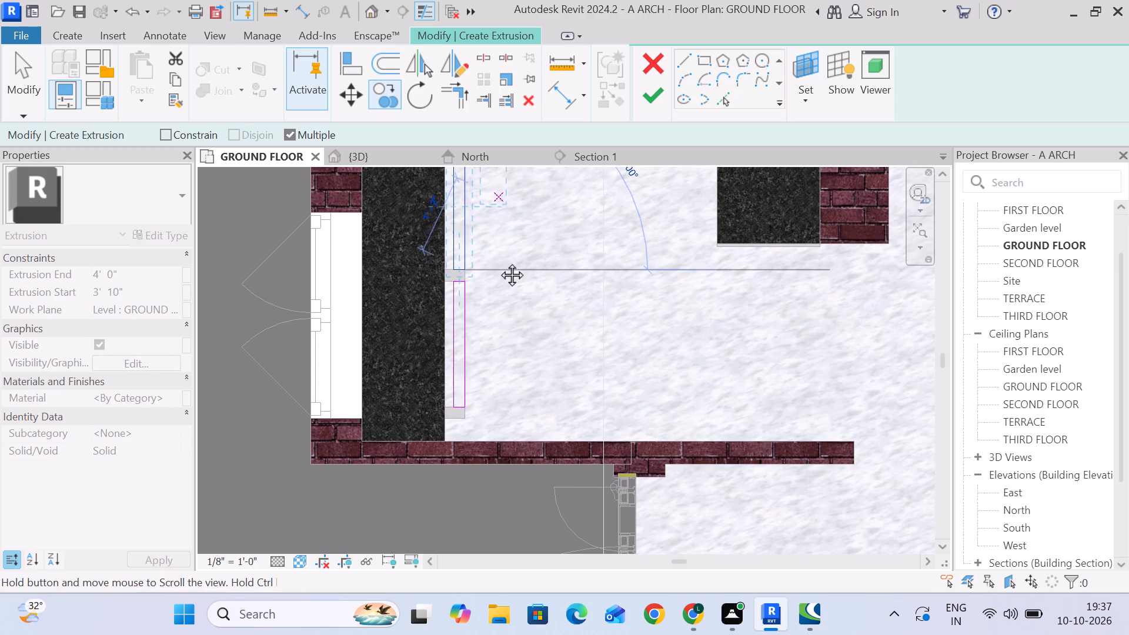
{"action": "middle_click_drag", "start_coordinate": [499, 262], "coordinate": [502, 468]}
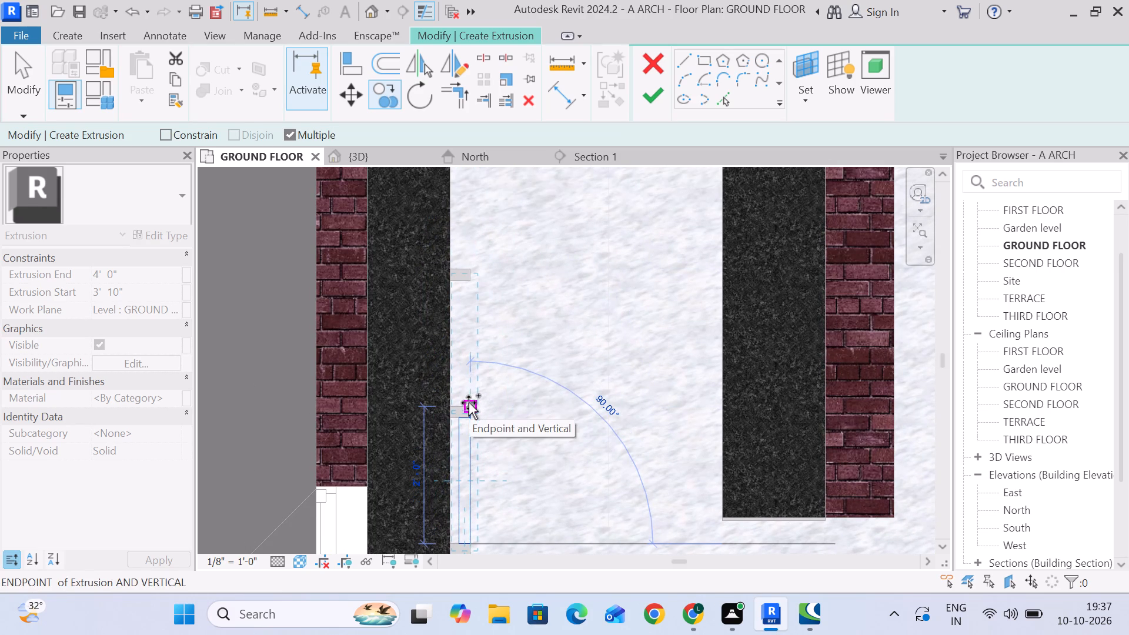
{"action": "left_click", "coordinate": [469, 403]}
{"action": "middle_click_drag", "start_coordinate": [523, 232], "coordinate": [545, 461]}
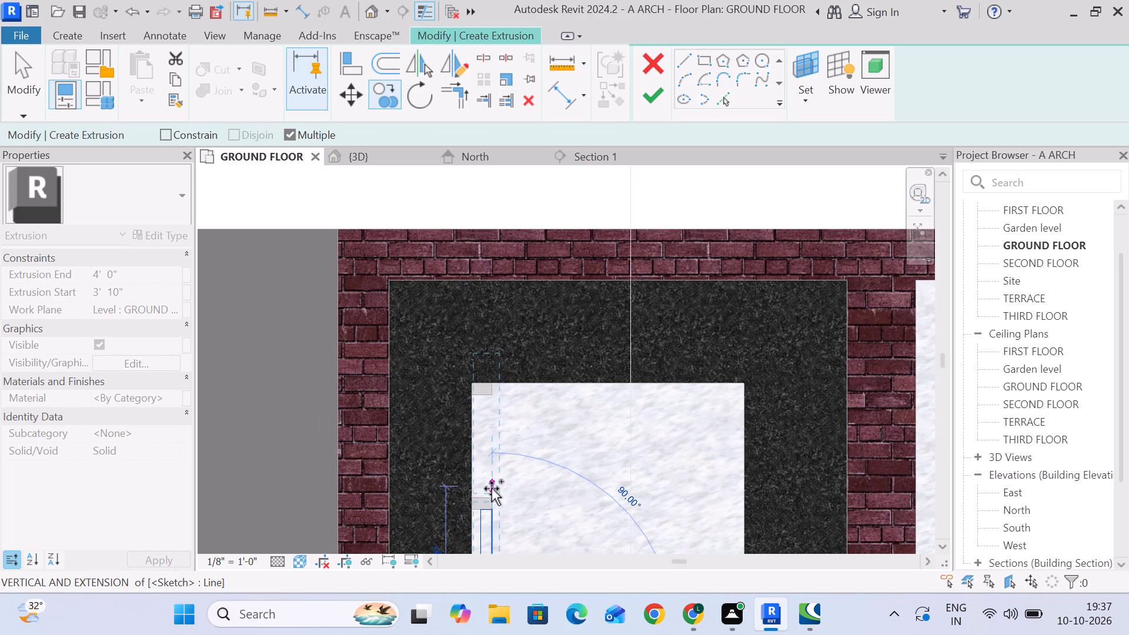
{"action": "left_click", "coordinate": [492, 494]}
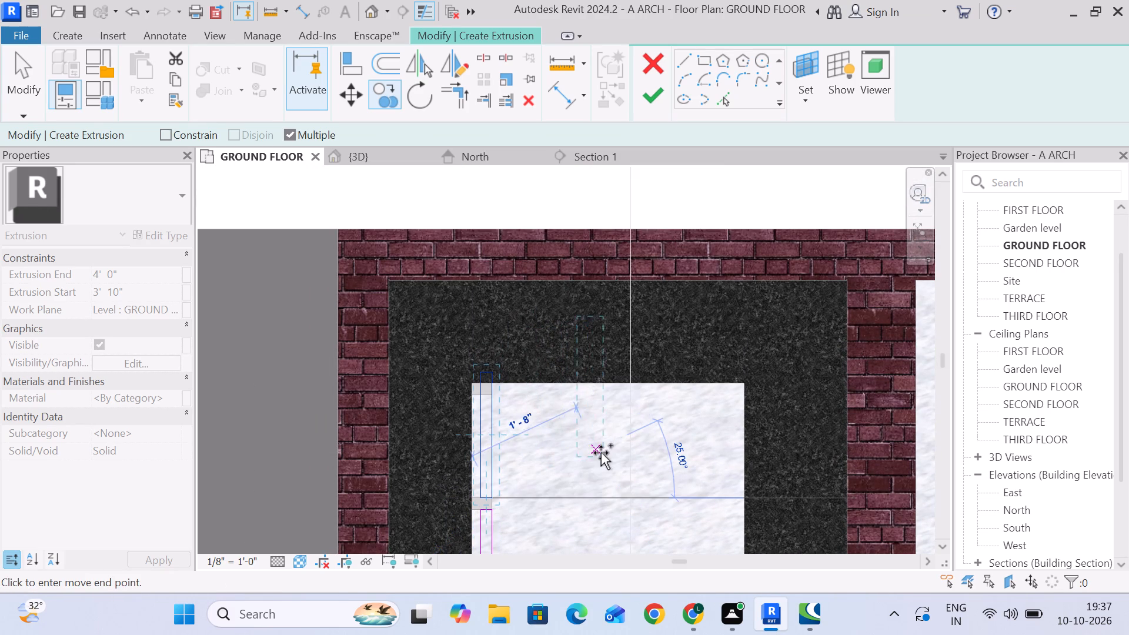
{"action": "middle_click_drag", "start_coordinate": [606, 449], "coordinate": [537, 400]}
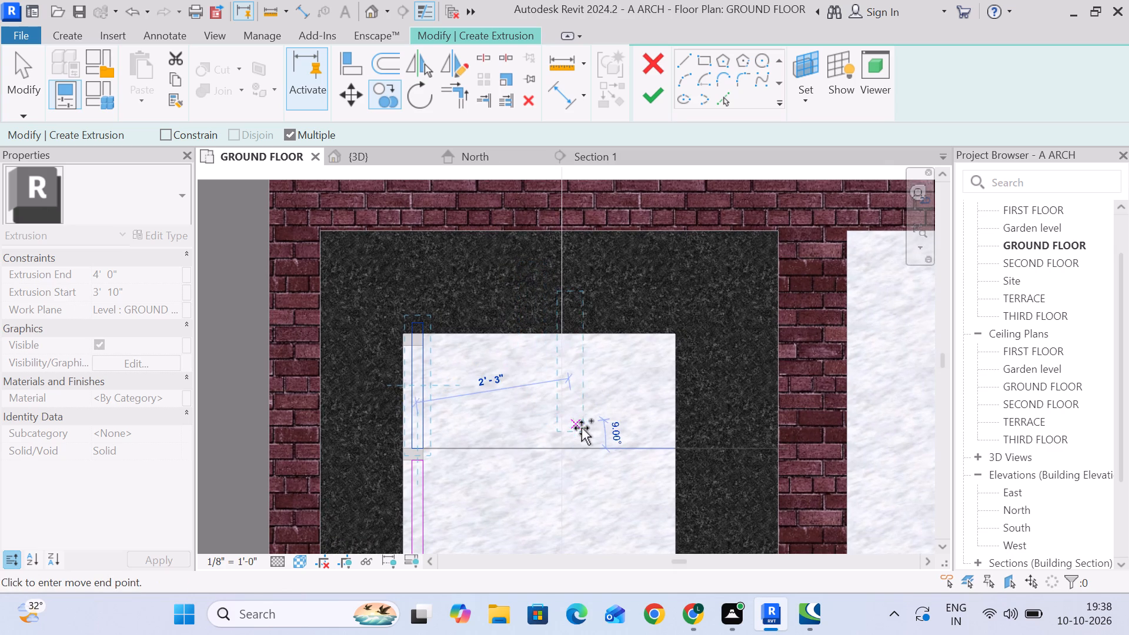
{"action": "key", "text": "Escape"}
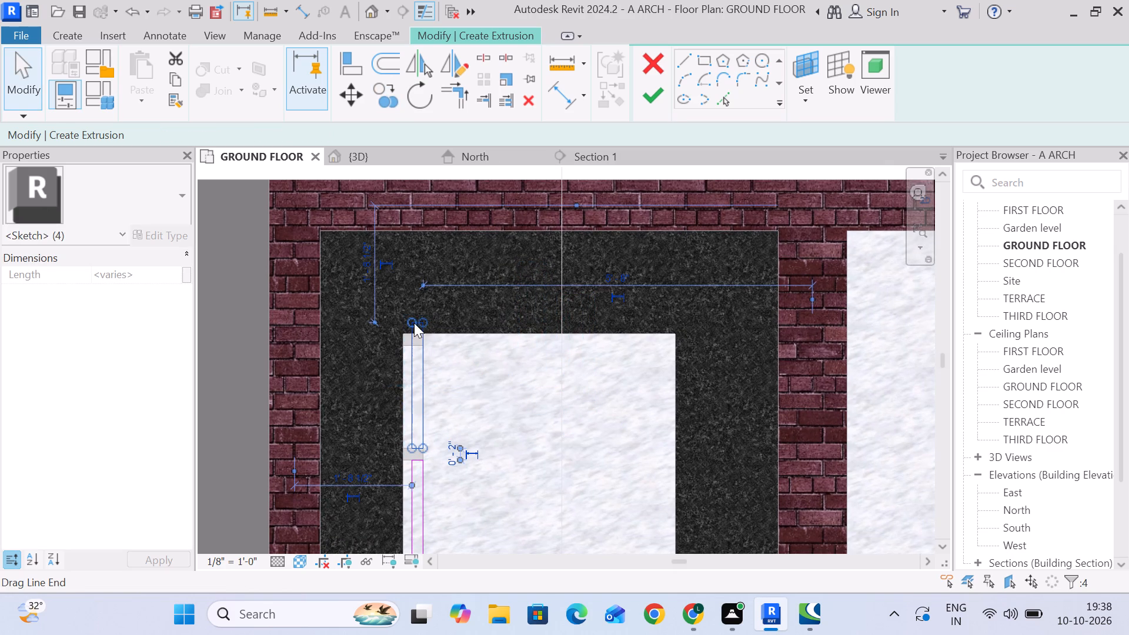
Align the last copied strip's far short edge with the facing side of the support panel at the counter's inner corner.
{"action": "scroll", "coordinate": [414, 323], "scroll_direction": "up", "scroll_amount": 6}
{"action": "left_click", "coordinate": [352, 59]}
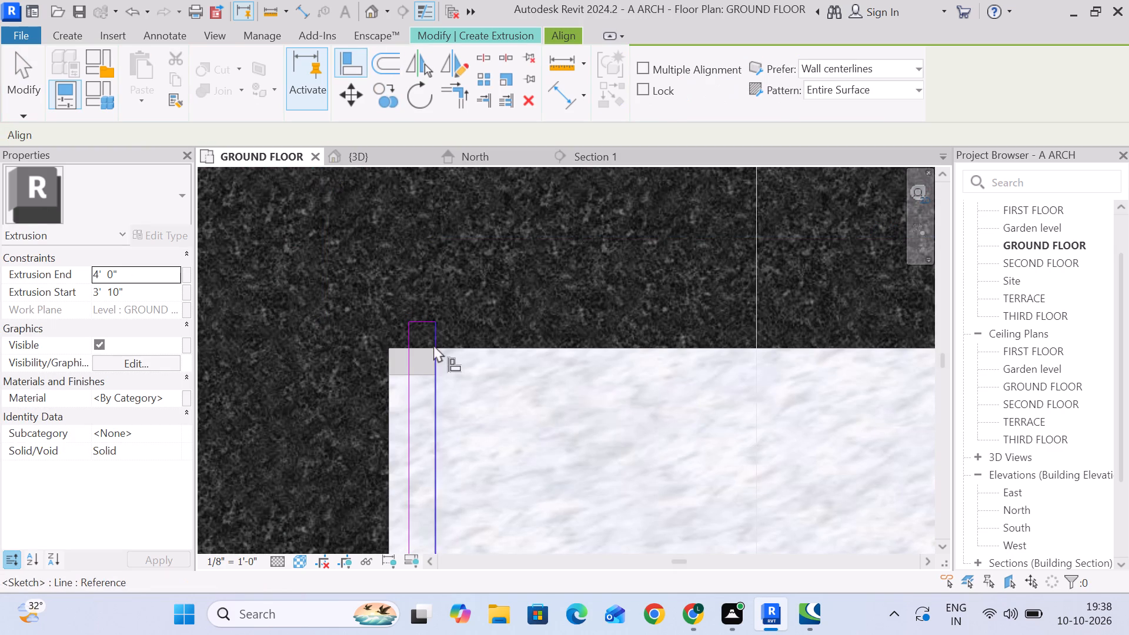
{"action": "left_click", "coordinate": [424, 372]}
{"action": "left_click", "coordinate": [425, 324]}
{"action": "key", "text": "Escape"}
{"action": "scroll", "coordinate": [459, 415], "scroll_direction": "down", "scroll_amount": 6}
{"action": "middle_click_drag", "start_coordinate": [478, 413], "coordinate": [507, 312]}
{"action": "scroll", "coordinate": [517, 345], "scroll_direction": "down", "scroll_amount": 4}
{"action": "middle_click_drag", "start_coordinate": [568, 400], "coordinate": [548, 341]}
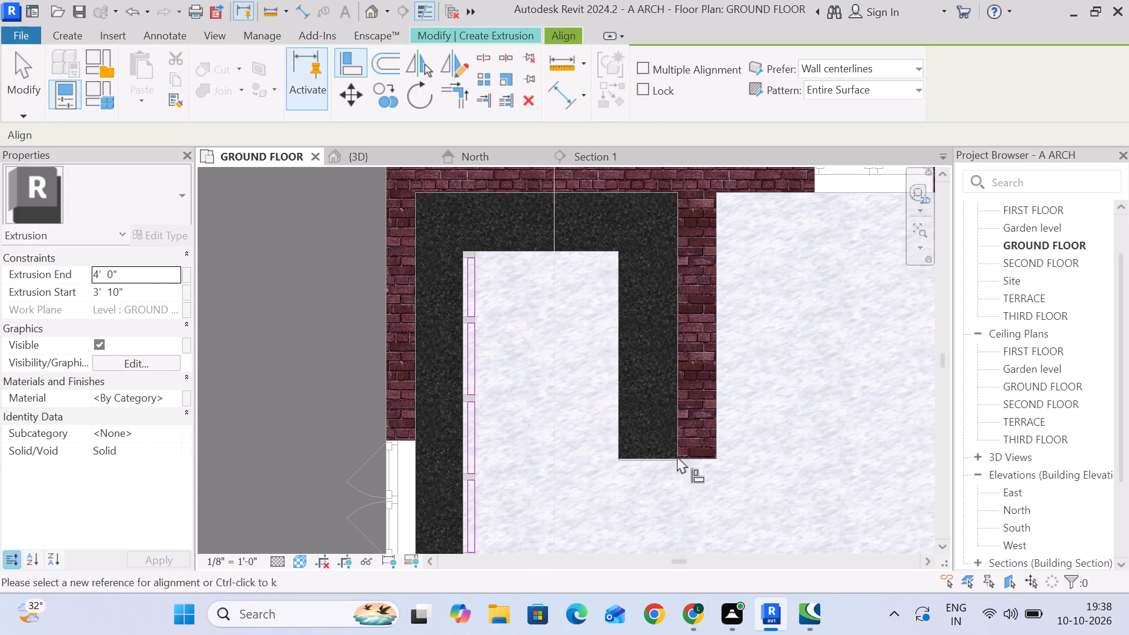
{"action": "left_click", "coordinate": [24, 65]}
Set the window-side strips' extrusion start to 0 and end to 3' 11", and finish the extrusion.
{"action": "scroll", "coordinate": [530, 293], "scroll_direction": "down", "scroll_amount": 3}
{"action": "middle_click_drag", "start_coordinate": [529, 290], "coordinate": [455, 233]}
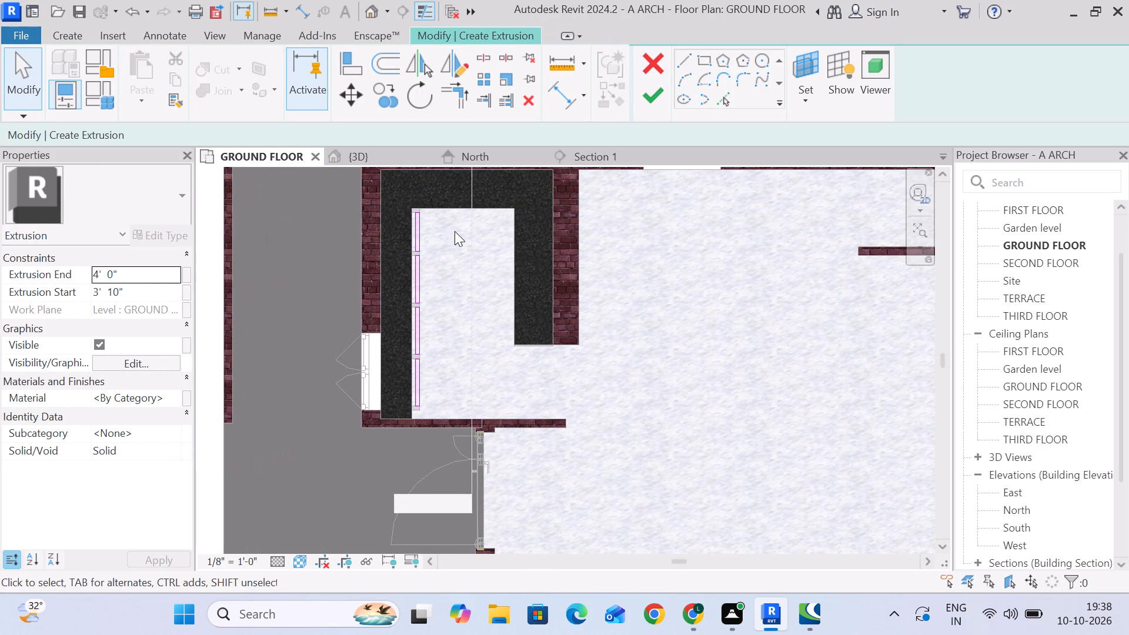
{"action": "left_click", "coordinate": [136, 299]}
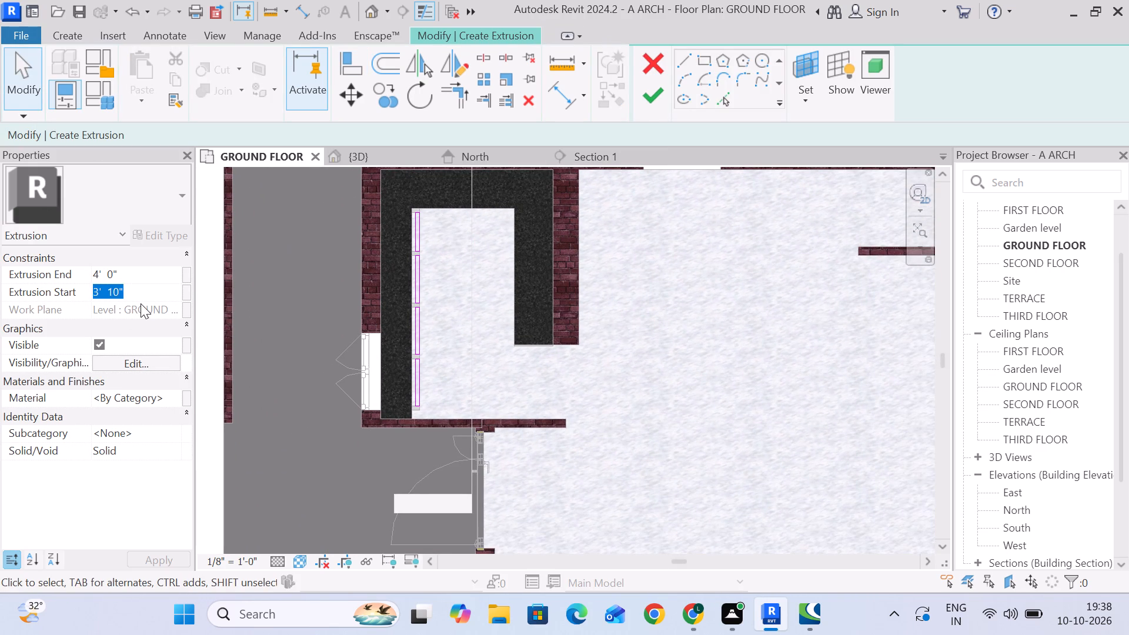
{"action": "key", "text": "0"}
{"action": "left_click", "coordinate": [149, 275]}
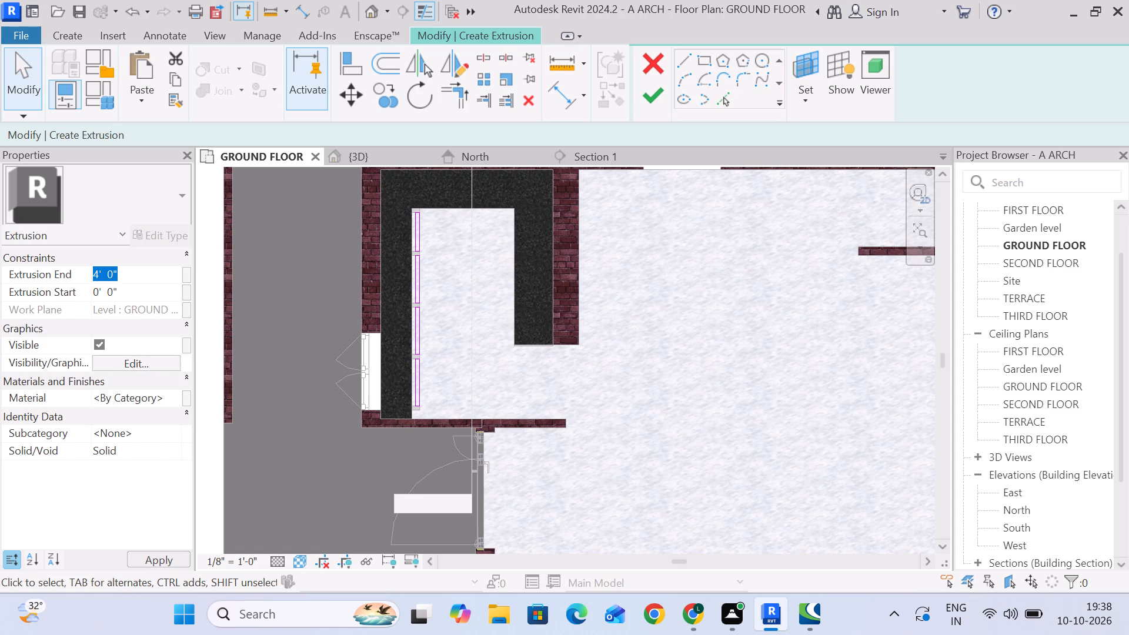
{"action": "key", "text": "3"}
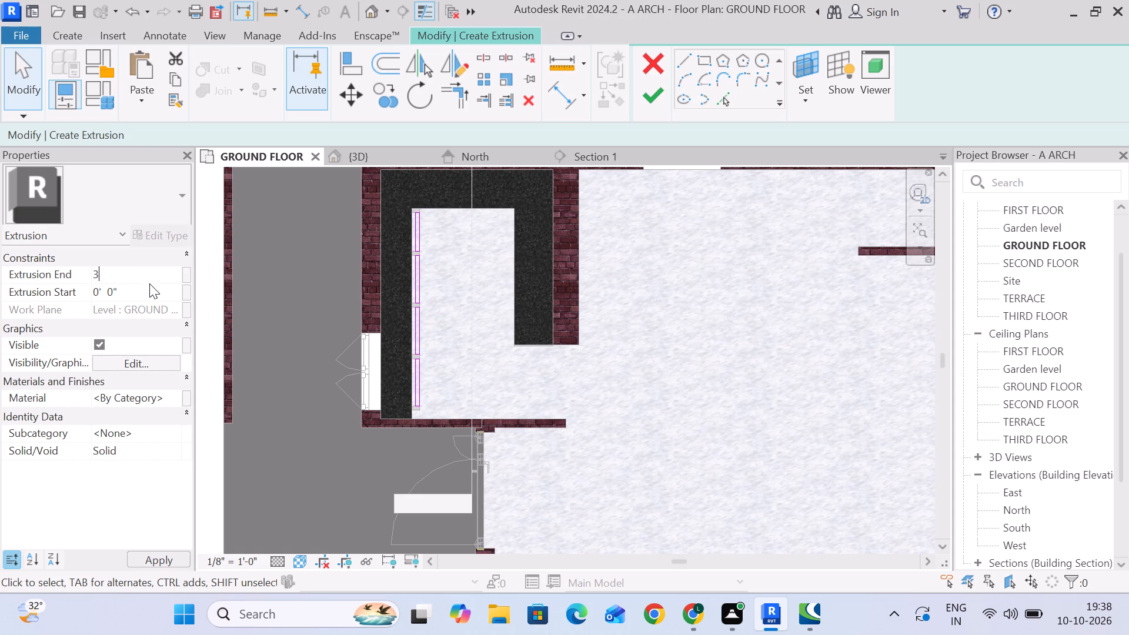
{"action": "key", "text": "apostrophe"}
{"action": "type", "text": "11"}
{"action": "key", "text": "shift+quotedbl"}
{"action": "key", "text": "Return"}
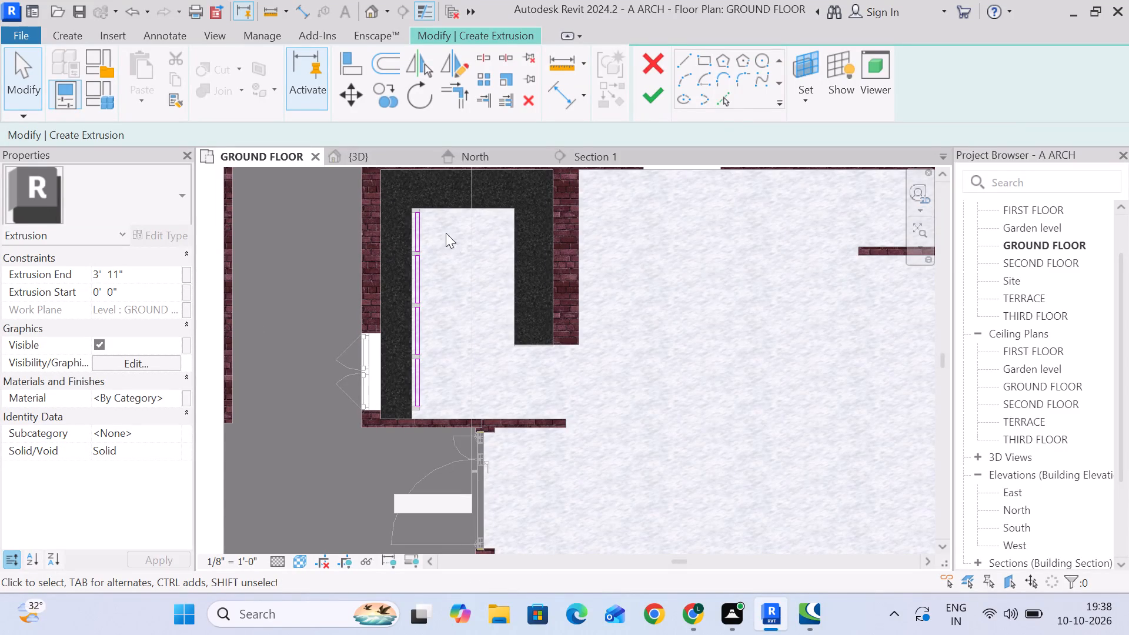
{"action": "left_click", "coordinate": [651, 92]}
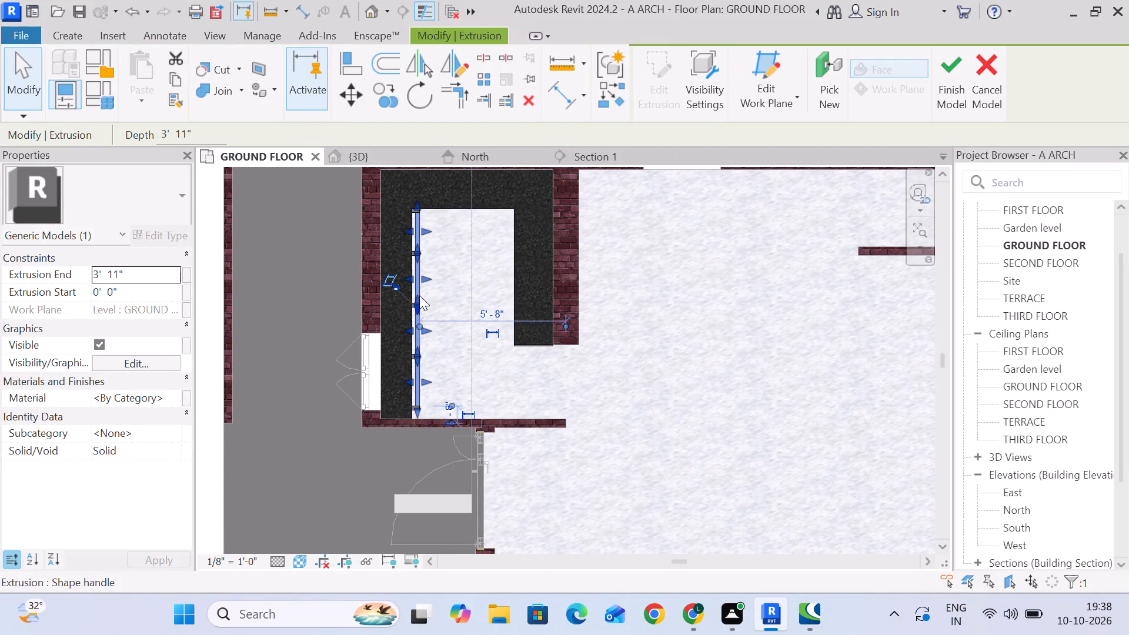
Pull back the granite slab's inner edges on the middle and far legs to expose the support panels' ends.
{"action": "left_click", "coordinate": [493, 201]}
{"action": "middle_click_drag", "start_coordinate": [487, 259], "coordinate": [473, 325]}
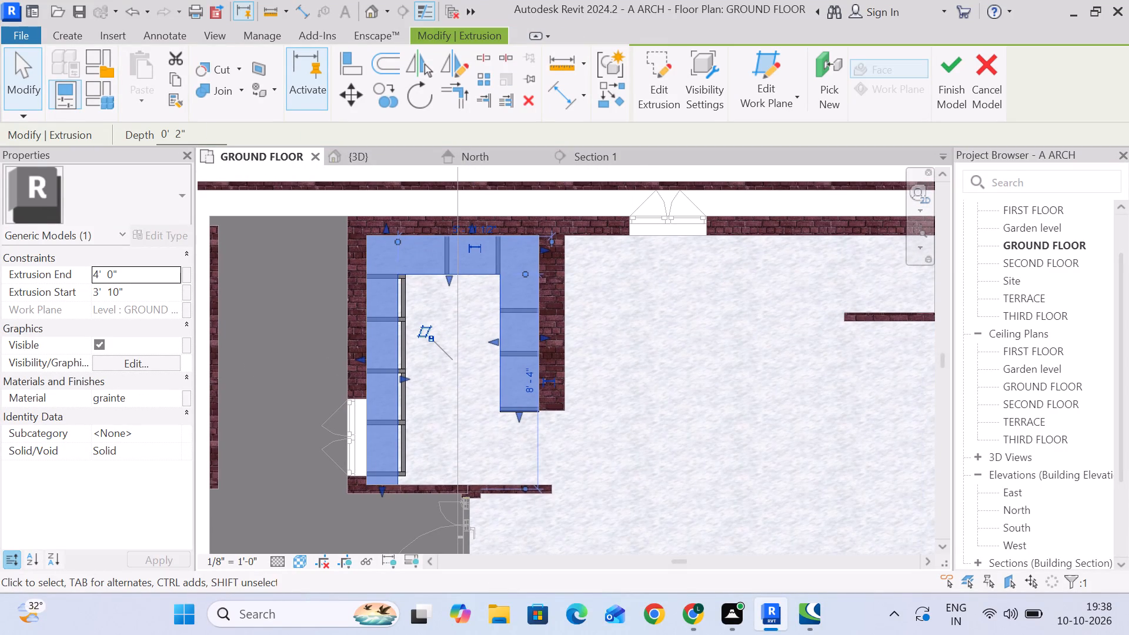
{"action": "scroll", "coordinate": [457, 280], "scroll_direction": "up", "scroll_amount": 5}
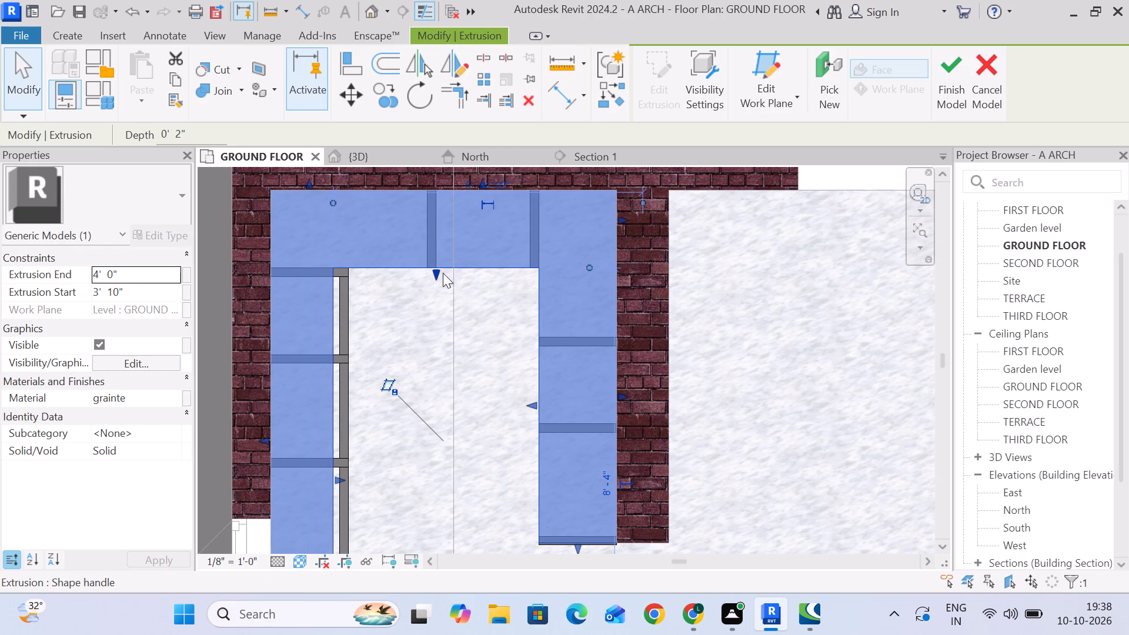
{"action": "left_click_drag", "start_coordinate": [437, 273], "coordinate": [441, 249]}
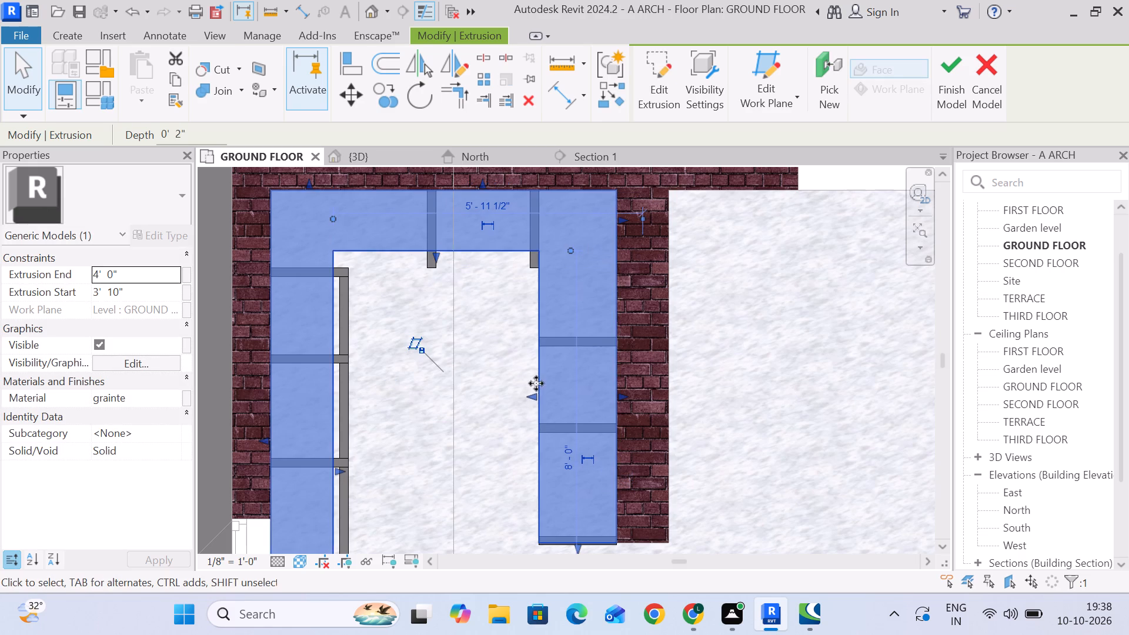
{"action": "left_click_drag", "start_coordinate": [536, 399], "coordinate": [560, 399]}
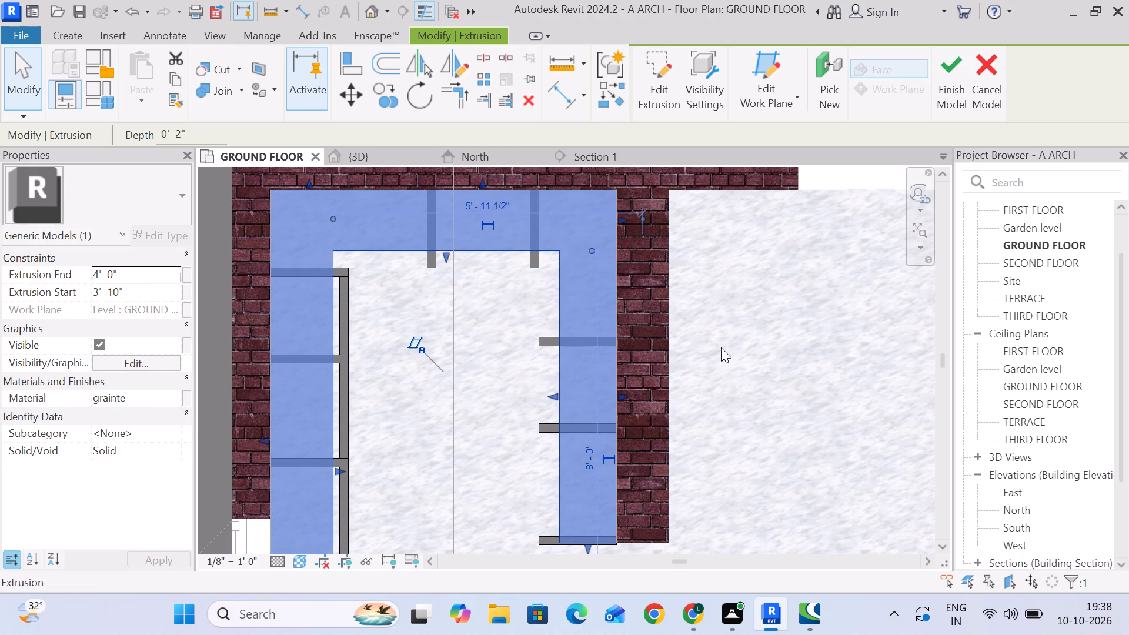
{"action": "middle_click_drag", "start_coordinate": [716, 345], "coordinate": [680, 314]}
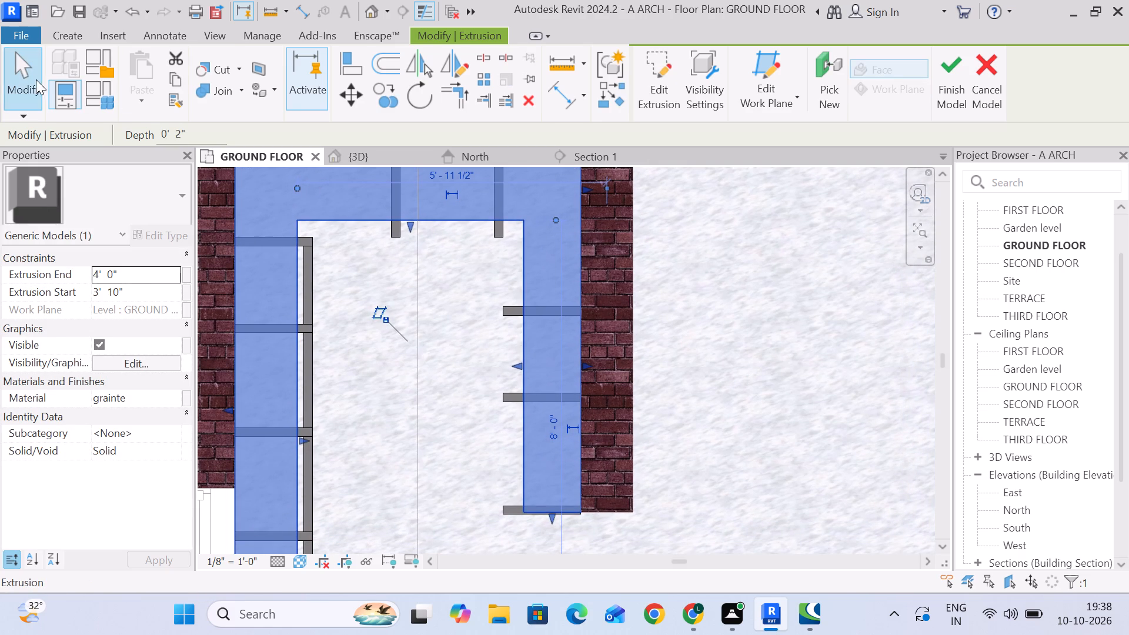
{"action": "left_click", "coordinate": [26, 79]}
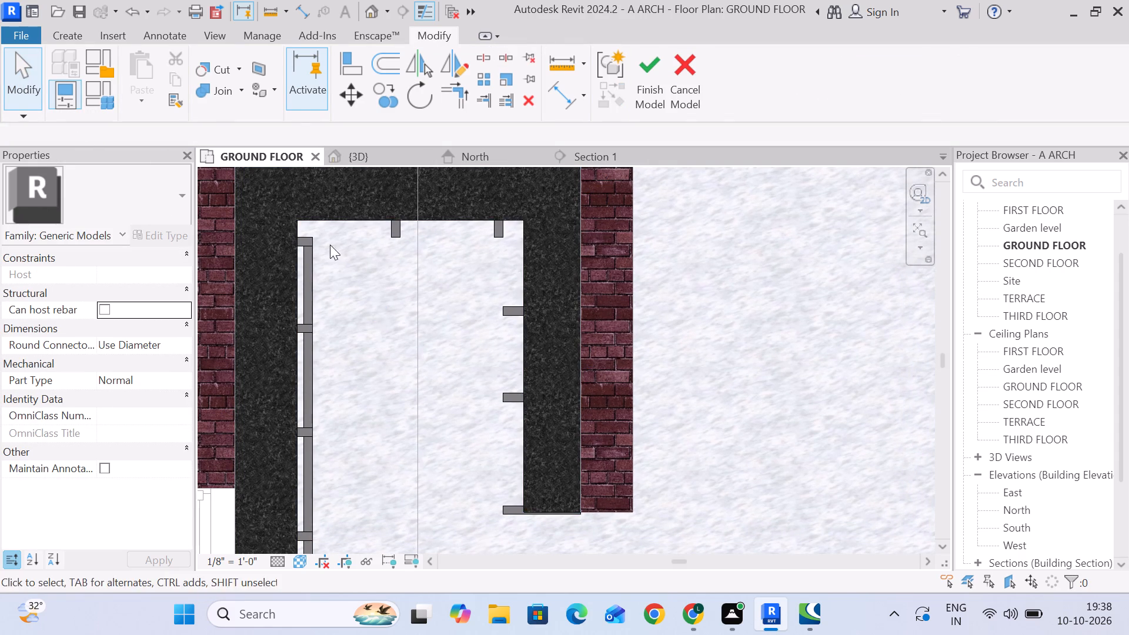
Edit the strip extrusion and sketch rectangles in the middle leg's two gaps, about 1'-6 1/4" and 1'-9 3/4" long, flush with the panel ends.
{"action": "left_click", "coordinate": [312, 282]}
{"action": "left_click", "coordinate": [645, 91]}
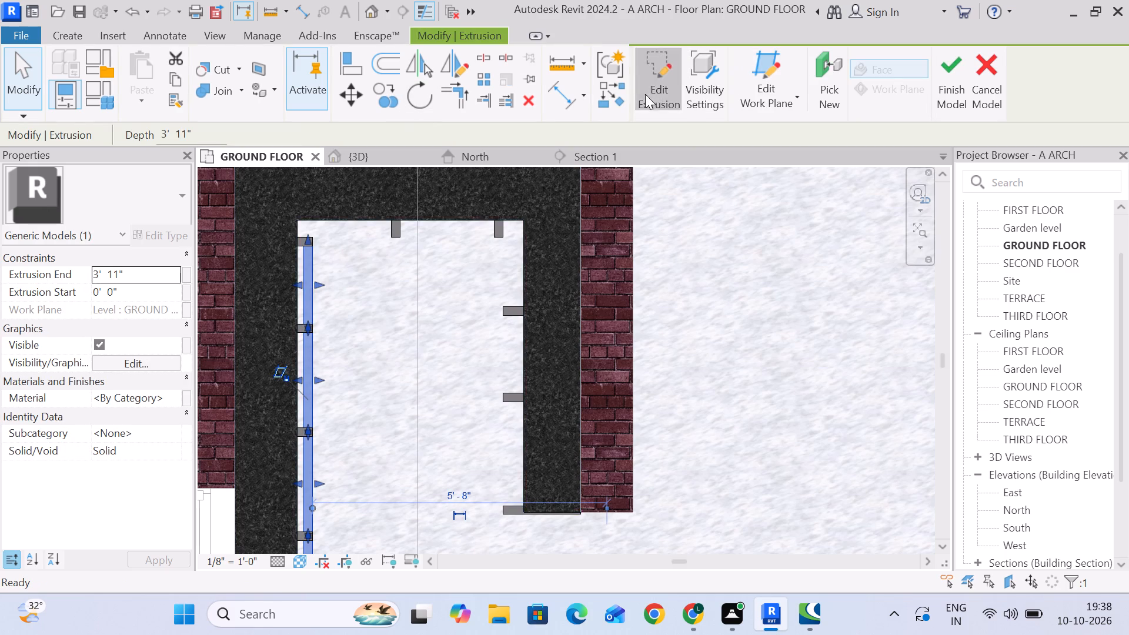
{"action": "left_click", "coordinate": [657, 68]}
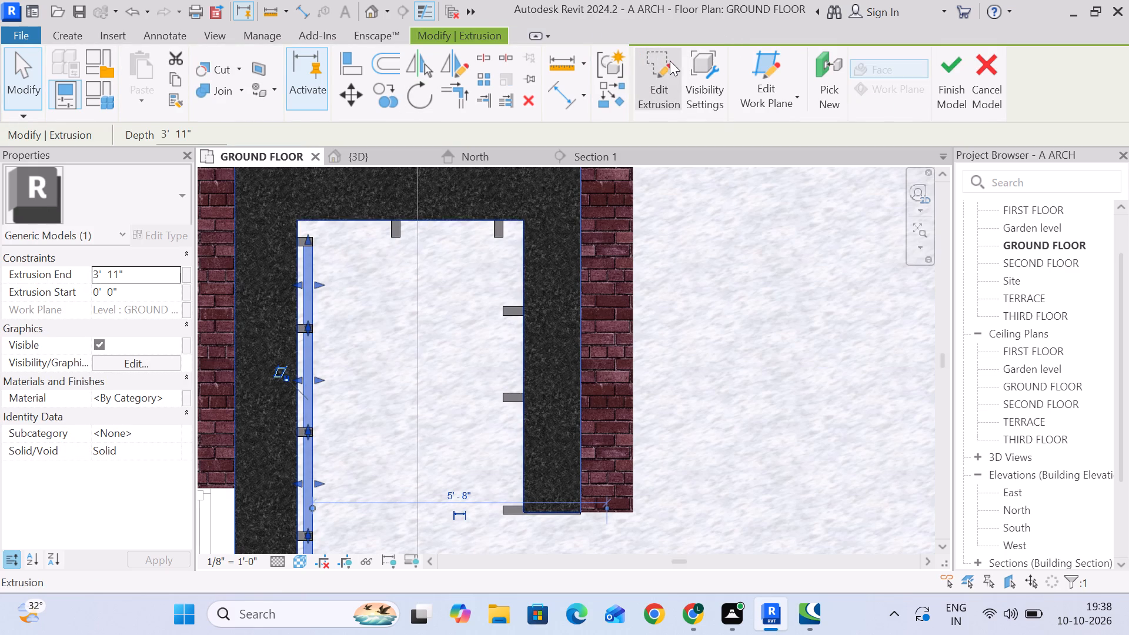
{"action": "left_click_drag", "start_coordinate": [670, 63], "coordinate": [670, 70]}
{"action": "left_click", "coordinate": [691, 60]}
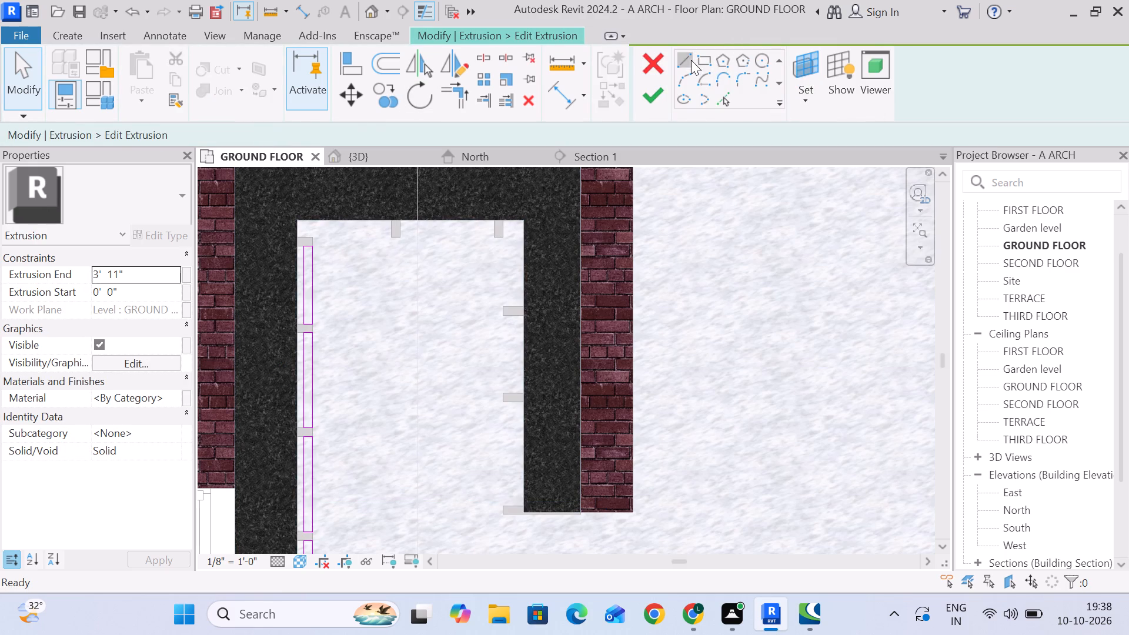
{"action": "left_click", "coordinate": [700, 58]}
{"action": "scroll", "coordinate": [319, 230], "scroll_direction": "up", "scroll_amount": 5}
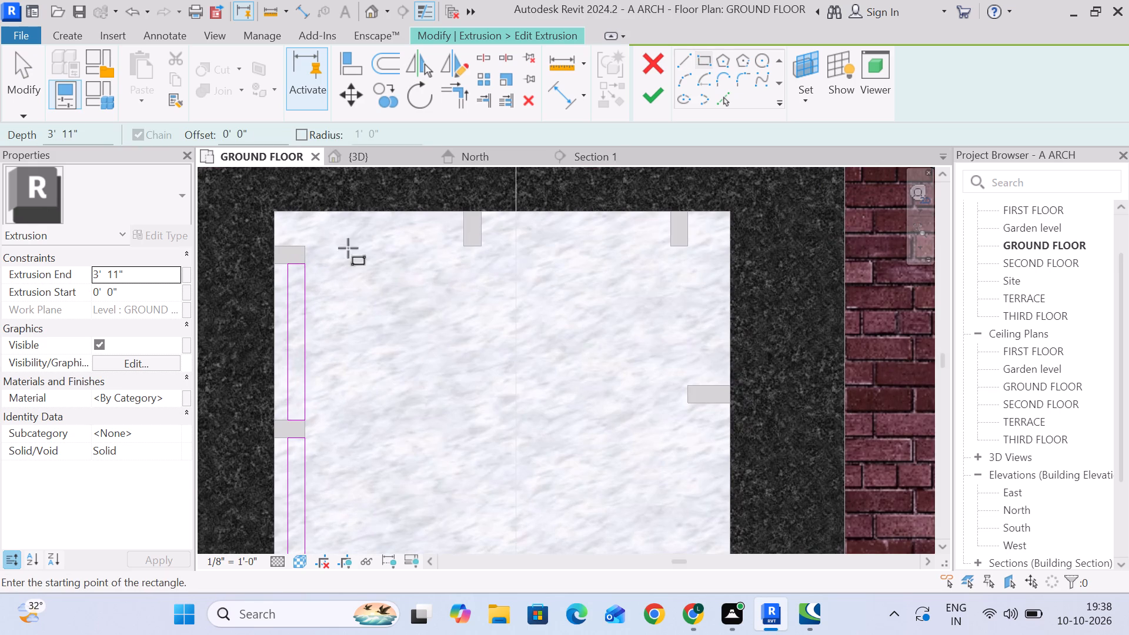
{"action": "left_click", "coordinate": [467, 245]}
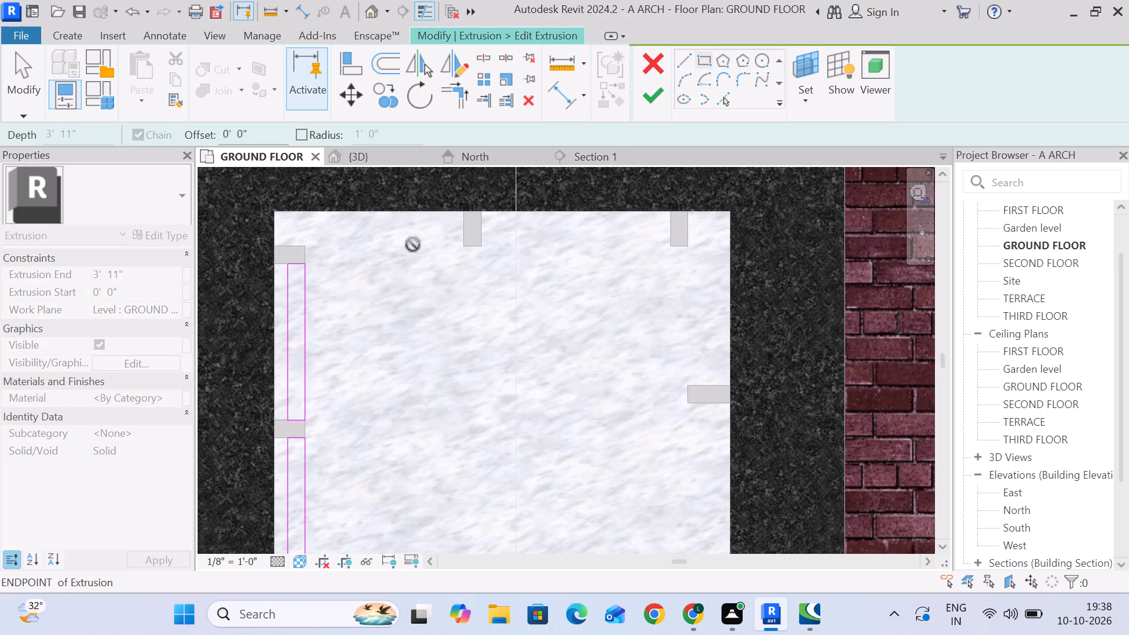
{"action": "left_click", "coordinate": [310, 233]}
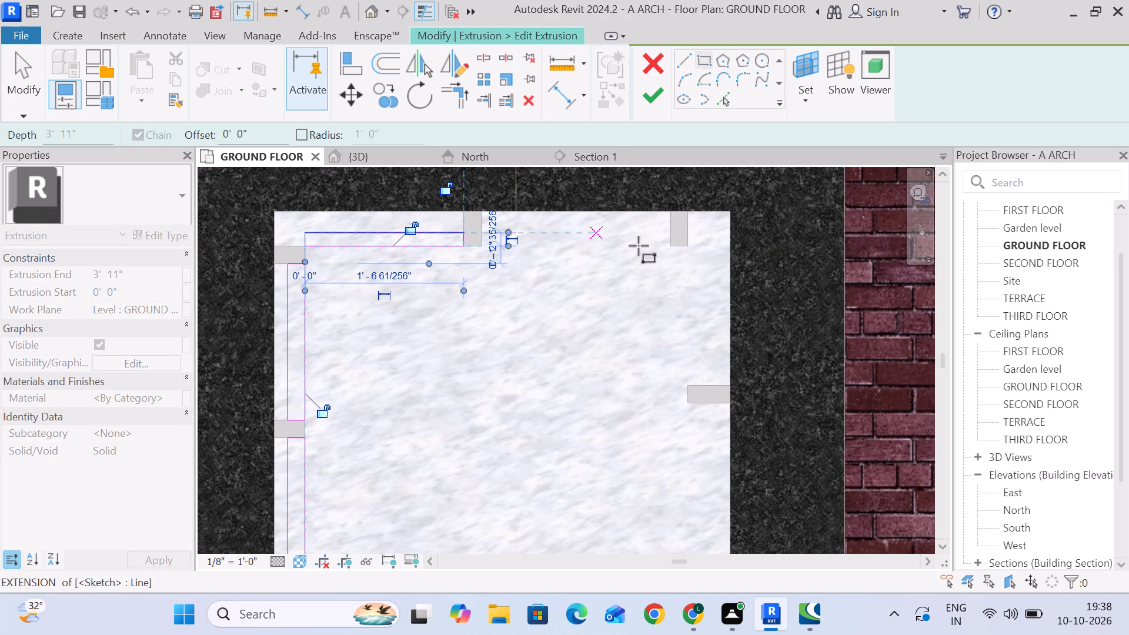
{"action": "left_click", "coordinate": [670, 244]}
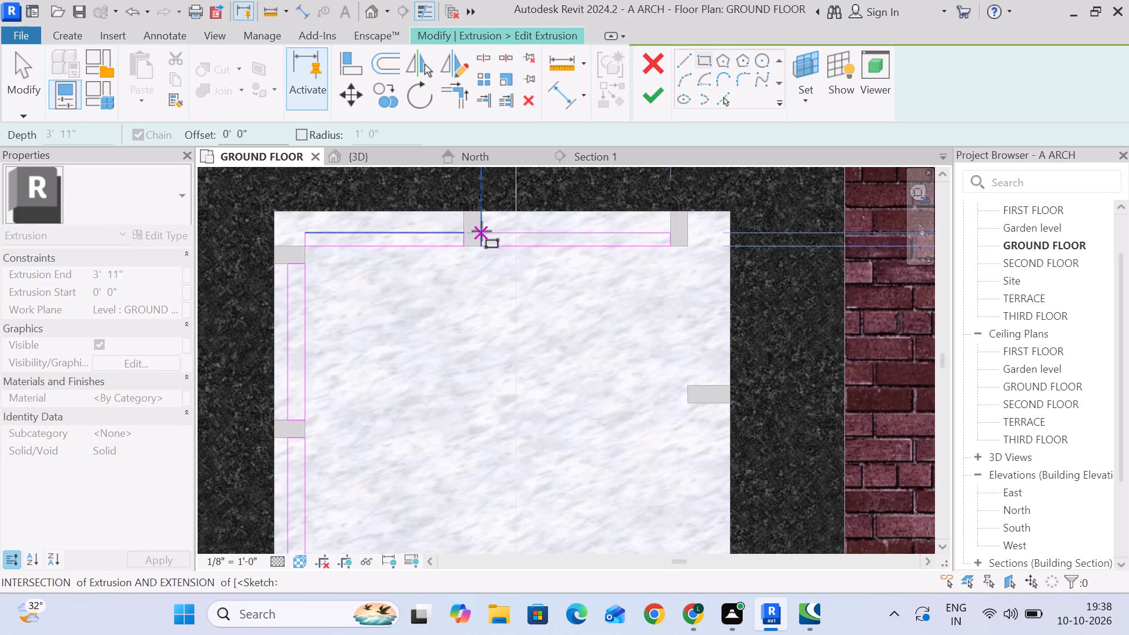
{"action": "left_click", "coordinate": [482, 231]}
Sketch three rectangles about 1" wide in the gaps between support panels along the far leg, and finish the extrusion edit.
{"action": "middle_click_drag", "start_coordinate": [666, 260], "coordinate": [560, 242]}
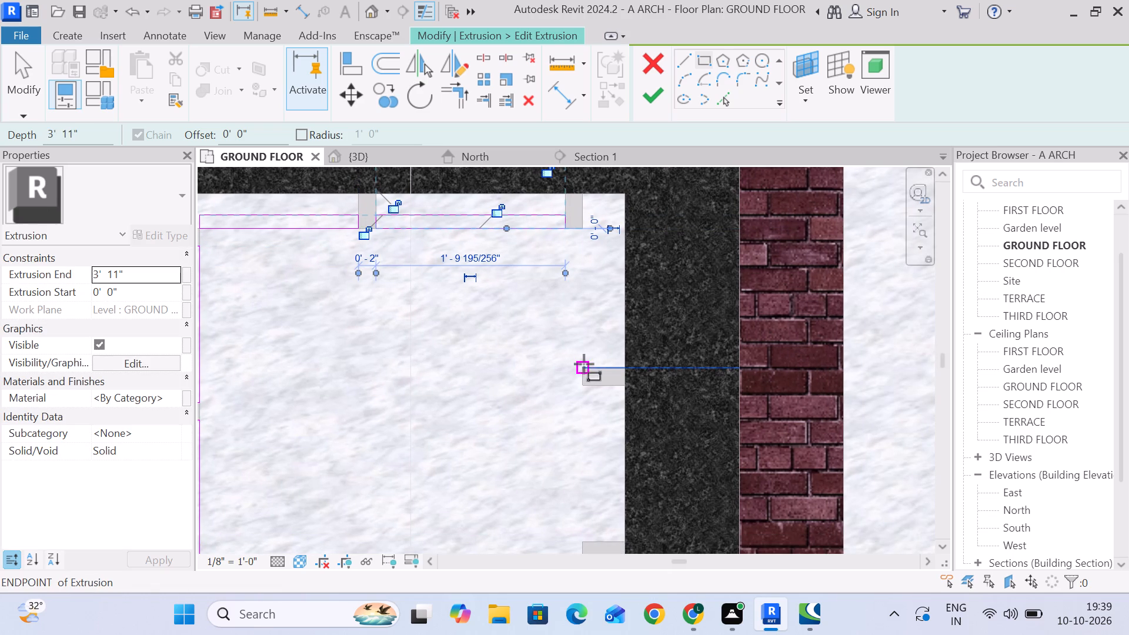
{"action": "left_click", "coordinate": [584, 364]}
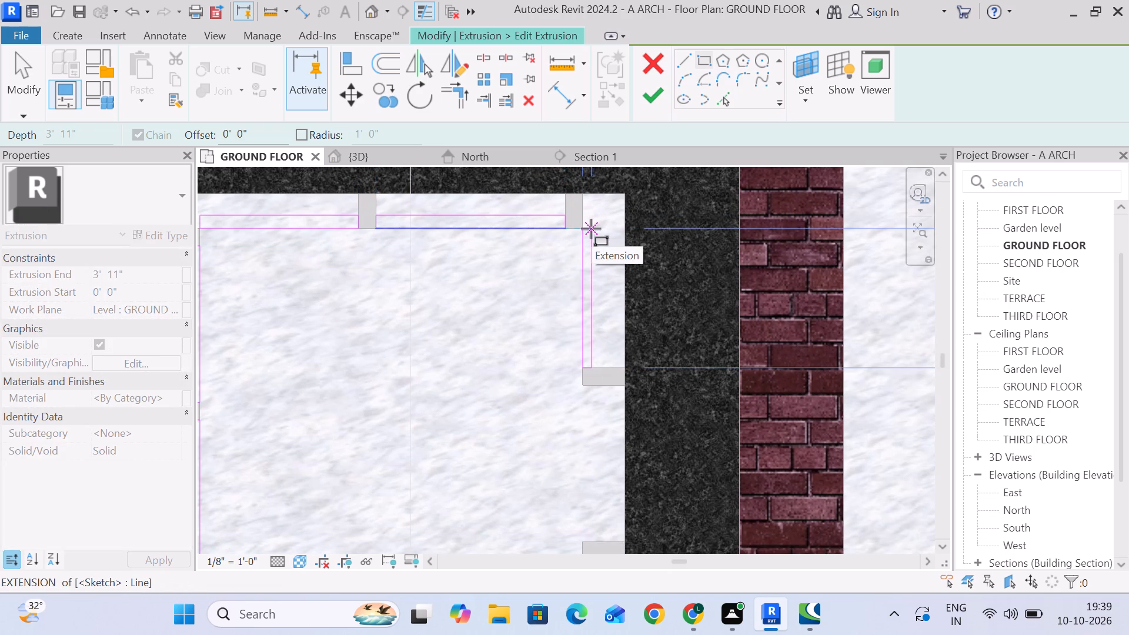
{"action": "left_click", "coordinate": [591, 229]}
{"action": "middle_click_drag", "start_coordinate": [588, 357], "coordinate": [558, 234]}
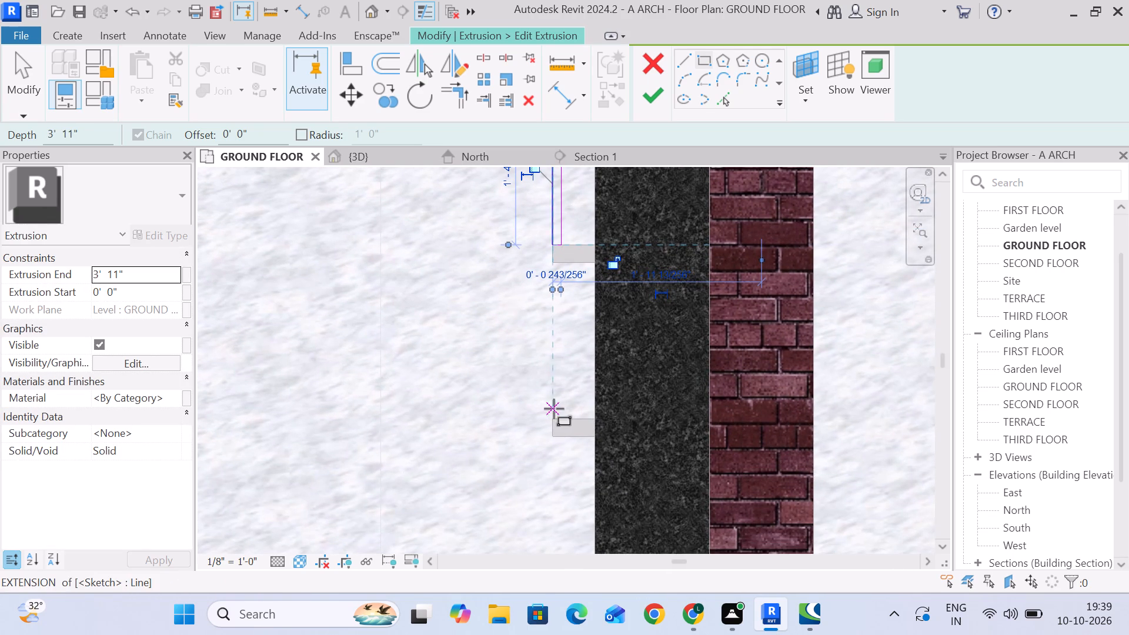
{"action": "left_click", "coordinate": [554, 417]}
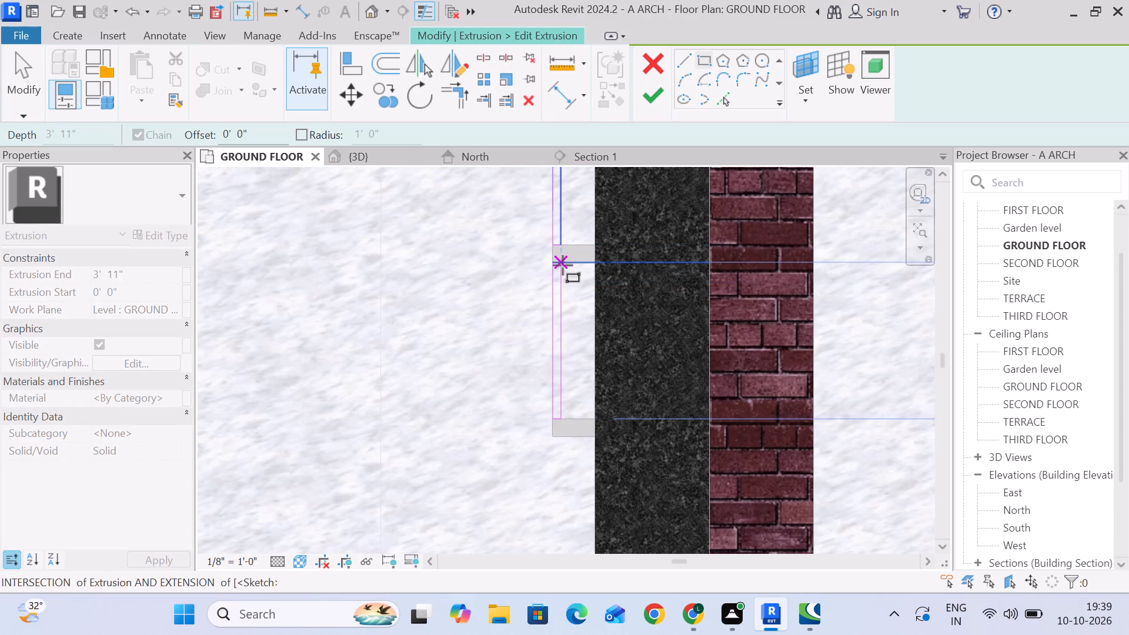
{"action": "left_click", "coordinate": [562, 263]}
{"action": "middle_click_drag", "start_coordinate": [565, 370], "coordinate": [509, 220]}
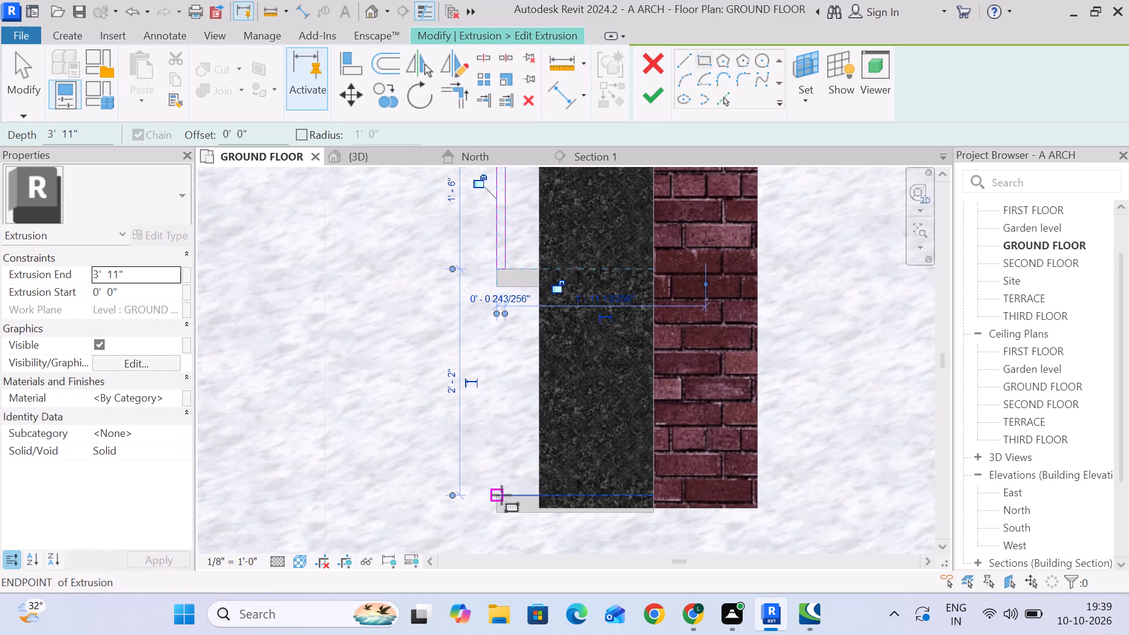
{"action": "left_click", "coordinate": [498, 494]}
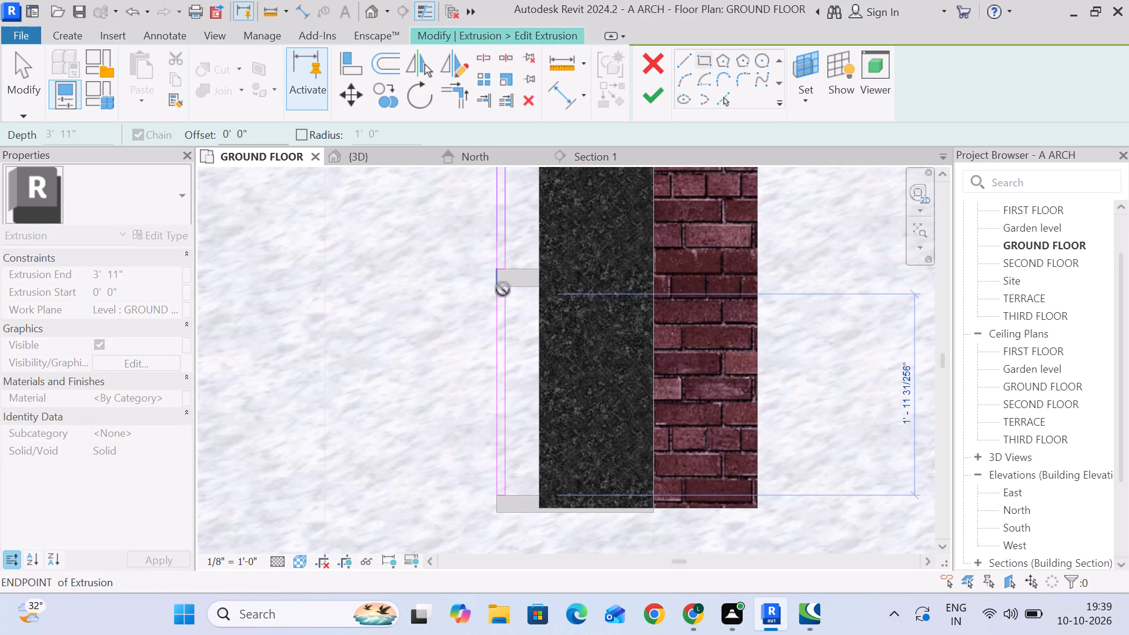
{"action": "left_click", "coordinate": [505, 286]}
{"action": "scroll", "coordinate": [550, 406], "scroll_direction": "down", "scroll_amount": 3}
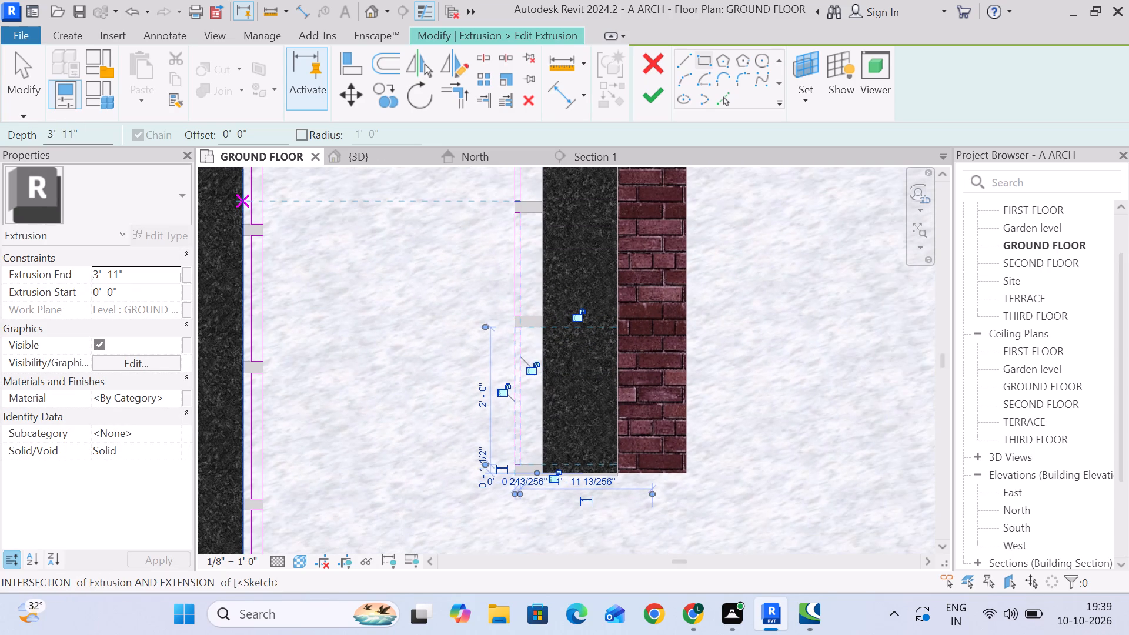
{"action": "left_click", "coordinate": [31, 89]}
{"action": "scroll", "coordinate": [466, 306], "scroll_direction": "down", "scroll_amount": 4}
{"action": "middle_click_drag", "start_coordinate": [474, 305], "coordinate": [506, 359]}
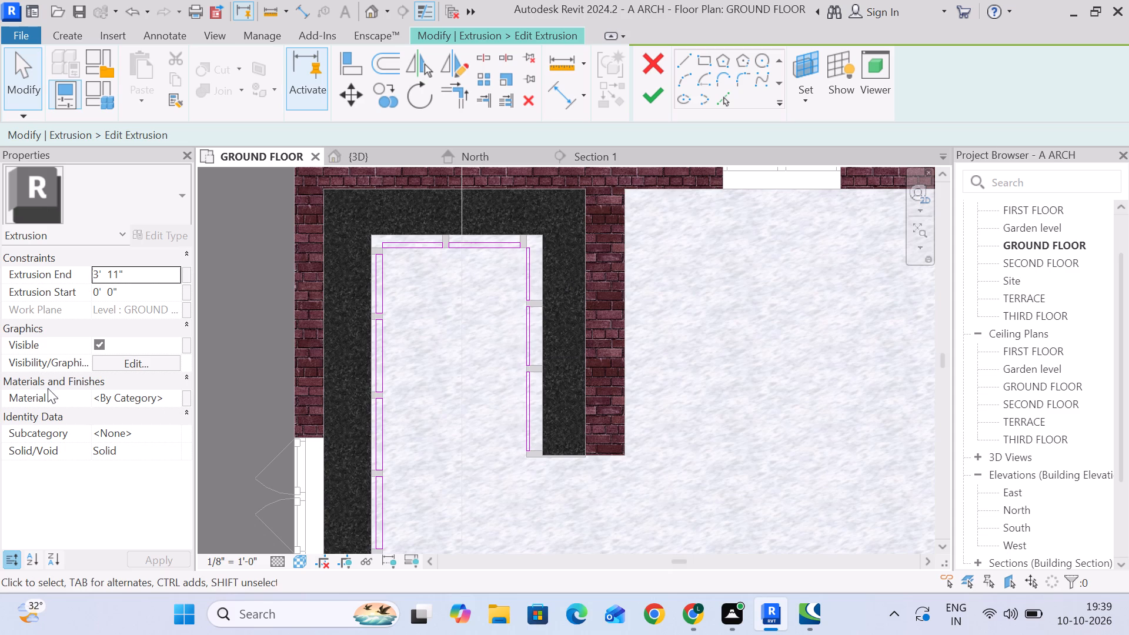
{"action": "left_click", "coordinate": [648, 94]}
Extend the granite slab's inner edges on the middle, window-side and far legs to the front strips' outer faces.
{"action": "left_click", "coordinate": [516, 212]}
{"action": "left_click_drag", "start_coordinate": [460, 238], "coordinate": [460, 239]}
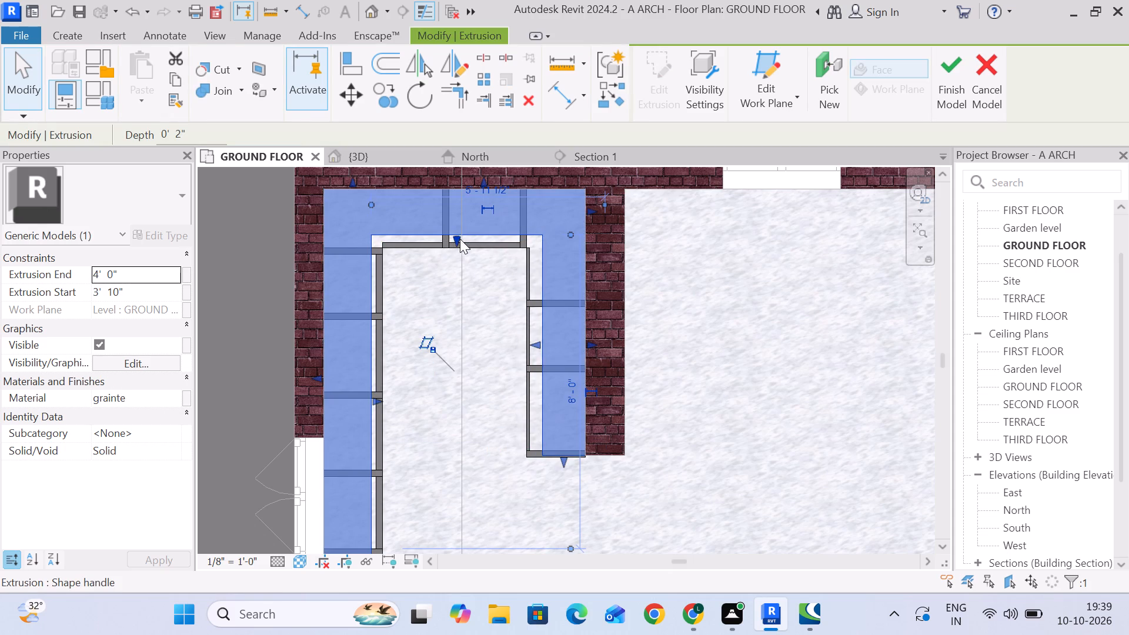
{"action": "left_click_drag", "start_coordinate": [460, 239], "coordinate": [460, 252]}
{"action": "scroll", "coordinate": [458, 254], "scroll_direction": "up", "scroll_amount": 5}
{"action": "scroll", "coordinate": [345, 325], "scroll_direction": "down", "scroll_amount": 2}
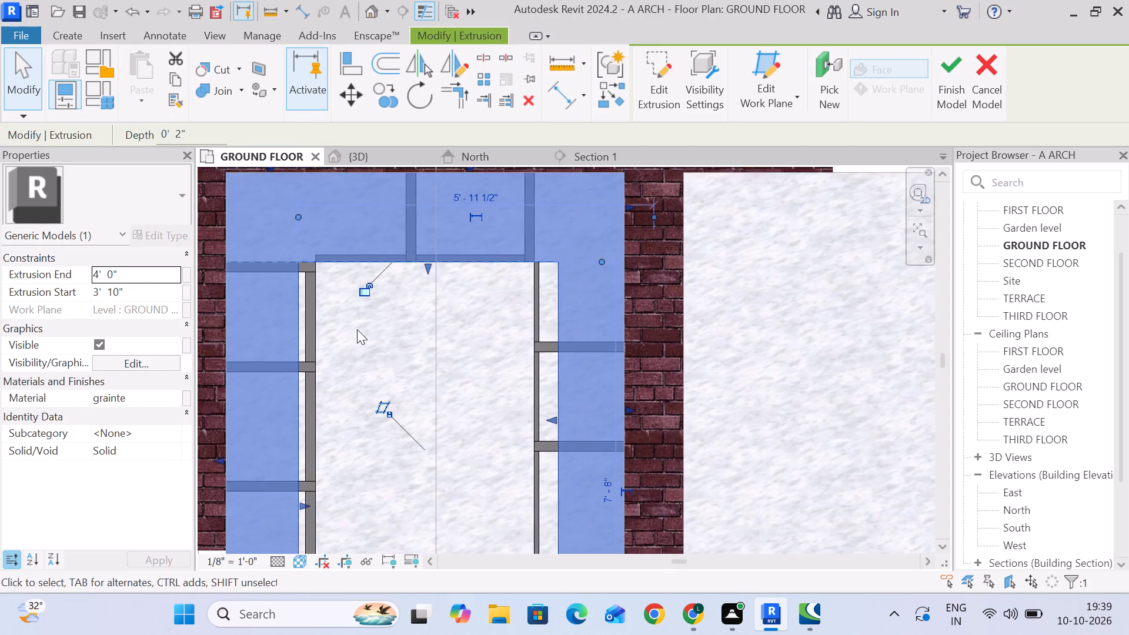
{"action": "middle_click_drag", "start_coordinate": [361, 329], "coordinate": [395, 212]}
{"action": "left_click_drag", "start_coordinate": [340, 387], "coordinate": [353, 389]}
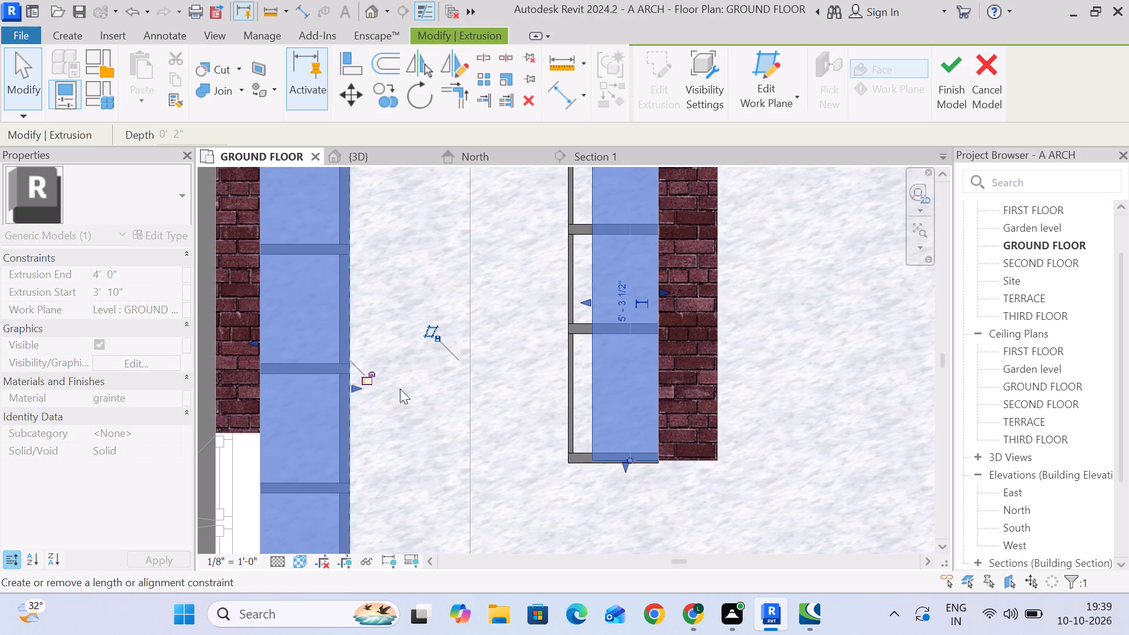
{"action": "scroll", "coordinate": [425, 366], "scroll_direction": "down", "scroll_amount": 4}
{"action": "middle_click_drag", "start_coordinate": [424, 363], "coordinate": [393, 346]}
{"action": "scroll", "coordinate": [473, 333], "scroll_direction": "up", "scroll_amount": 4}
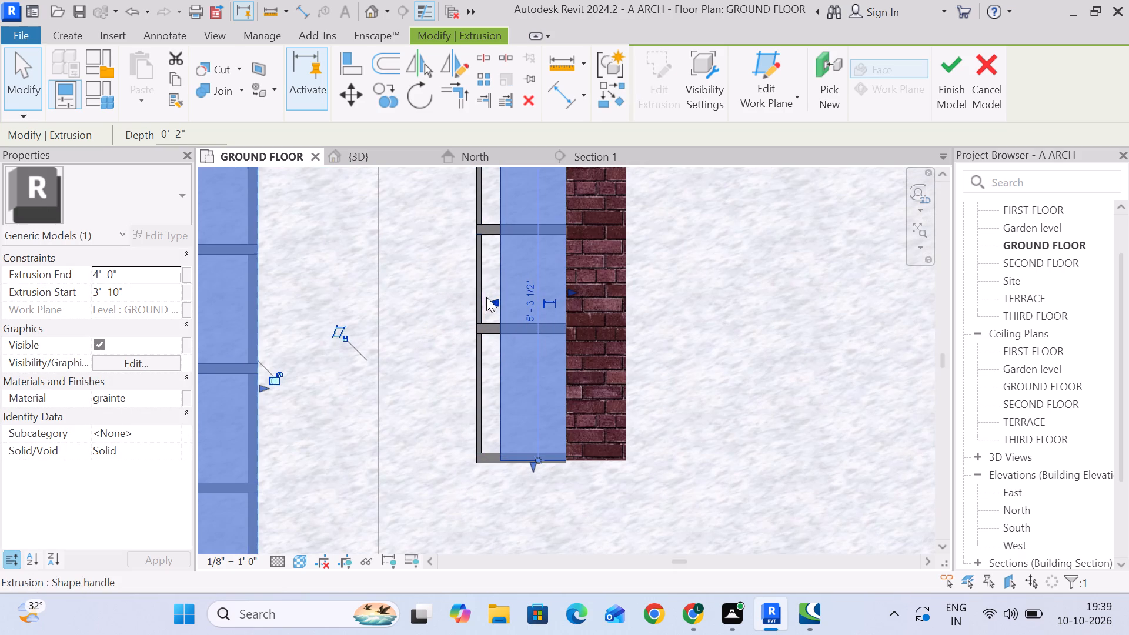
{"action": "left_click_drag", "start_coordinate": [493, 300], "coordinate": [477, 298]}
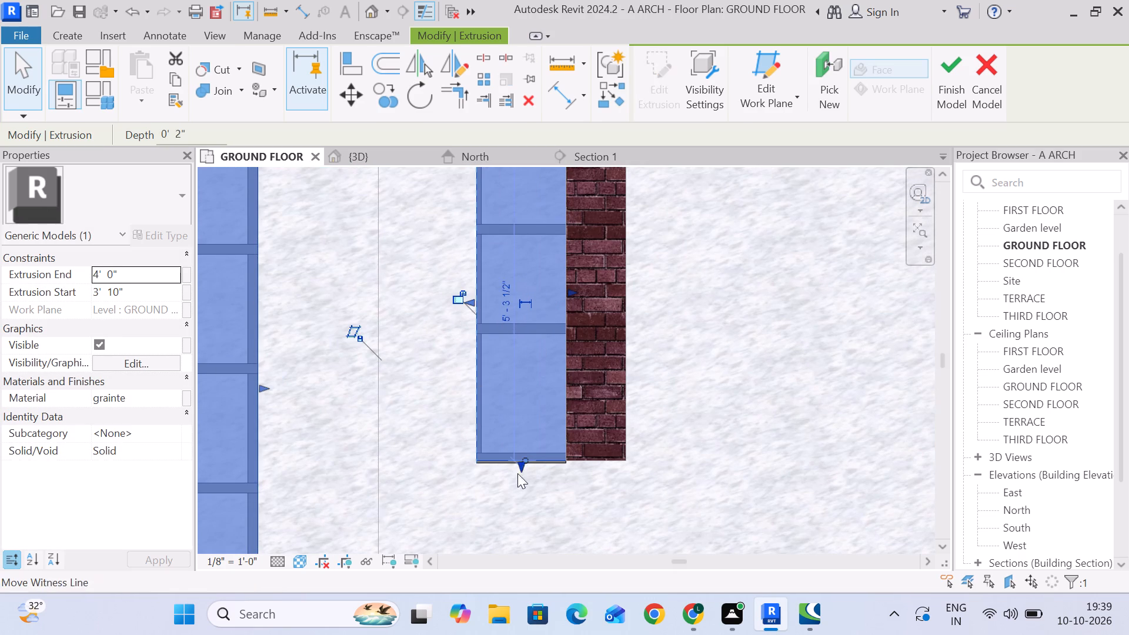
Extend the far leg's free end of the granite slab to the outer face of the end support panel.
{"action": "scroll", "coordinate": [524, 499], "scroll_direction": "up", "scroll_amount": 5}
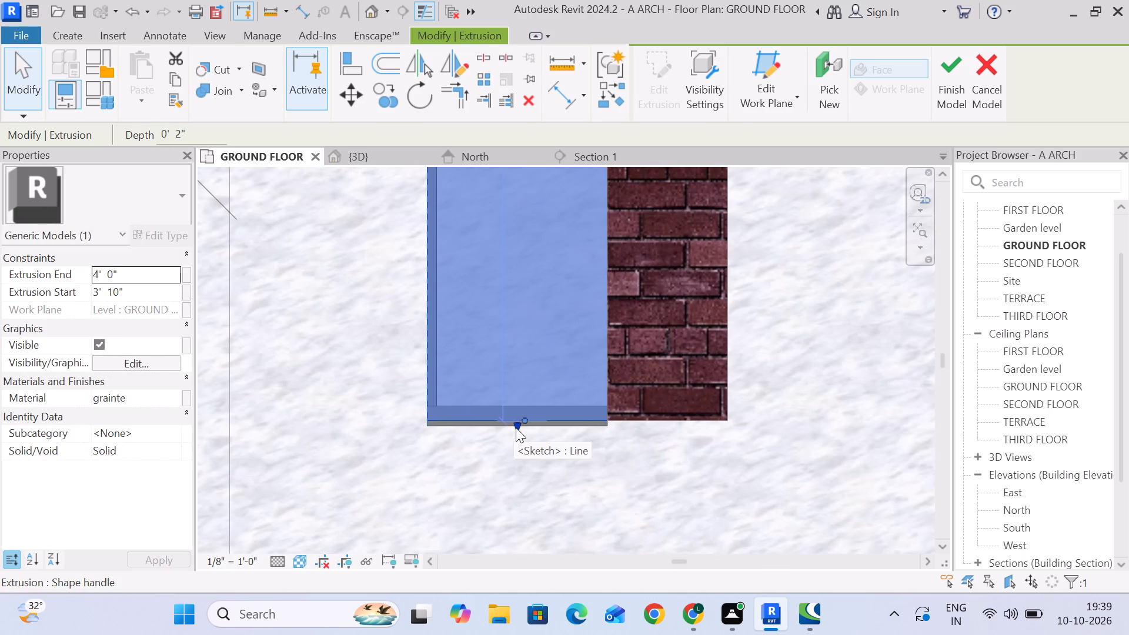
{"action": "left_click", "coordinate": [567, 435]}
{"action": "left_click", "coordinate": [567, 427]}
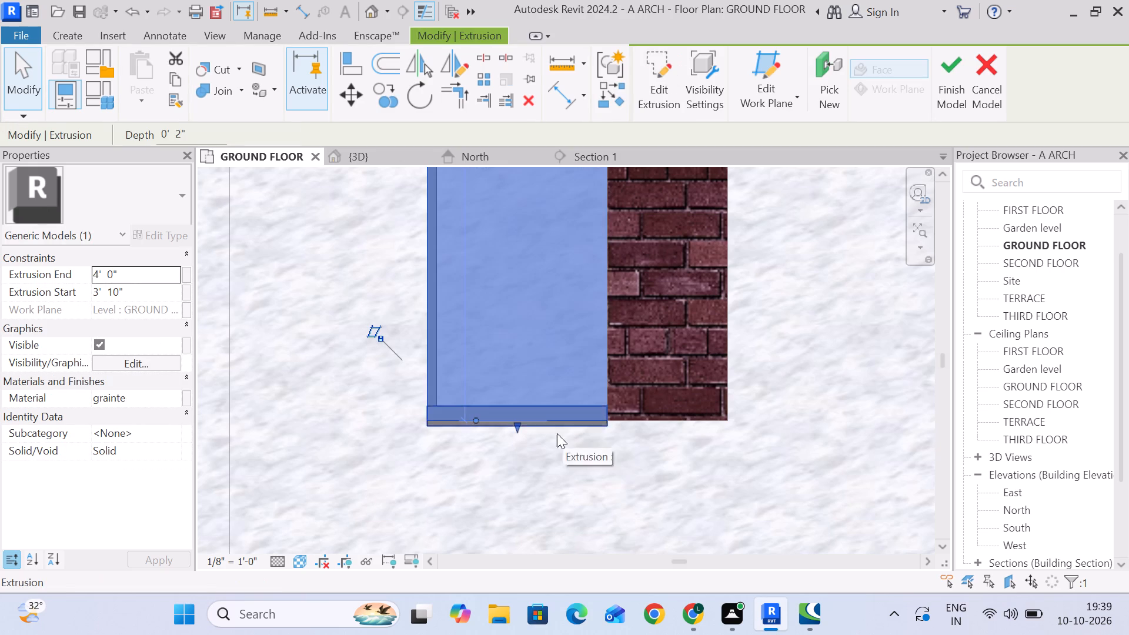
{"action": "left_click_drag", "start_coordinate": [515, 429], "coordinate": [515, 439]}
{"action": "left_click_drag", "start_coordinate": [516, 436], "coordinate": [516, 425]}
{"action": "left_click_drag", "start_coordinate": [517, 425], "coordinate": [519, 432]}
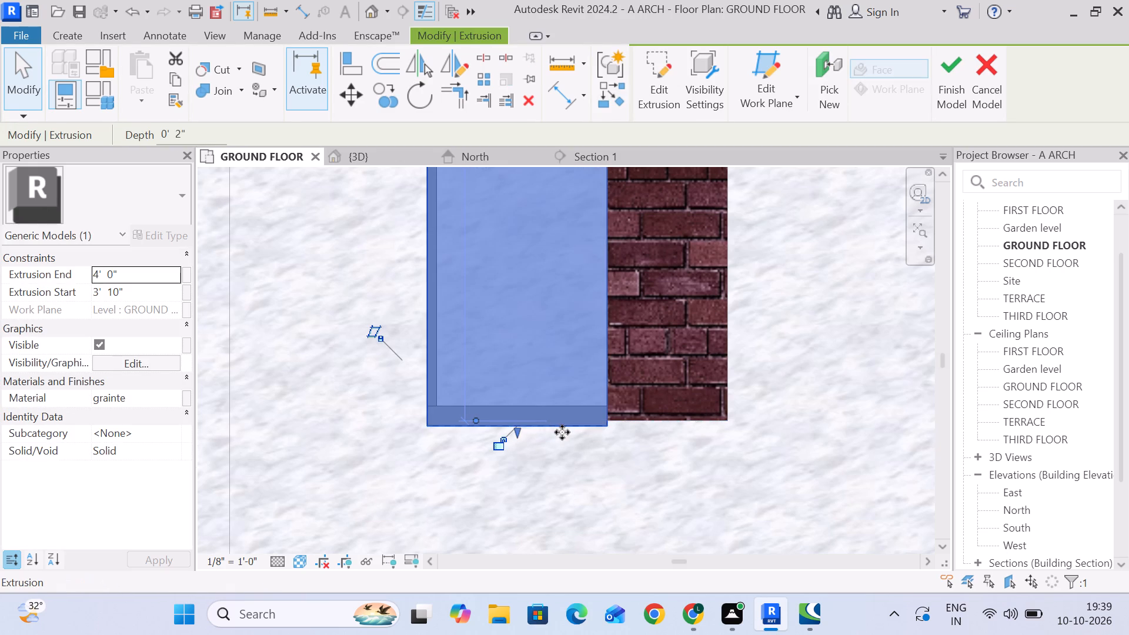
Pull the far leg's free ends of the granite slab and the end support panel back flush with the brick wall's end.
{"action": "scroll", "coordinate": [607, 434], "scroll_direction": "up", "scroll_amount": 5}
{"action": "left_click_drag", "start_coordinate": [426, 426], "coordinate": [426, 411]}
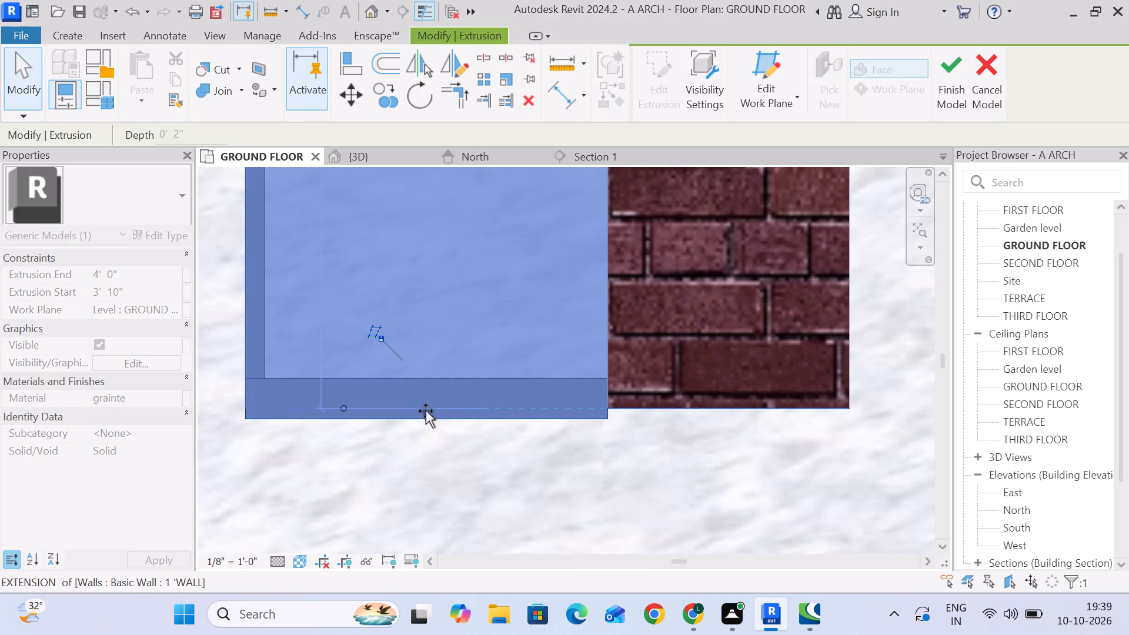
{"action": "left_click_drag", "start_coordinate": [426, 411], "coordinate": [427, 409]}
{"action": "left_click", "coordinate": [502, 421]}
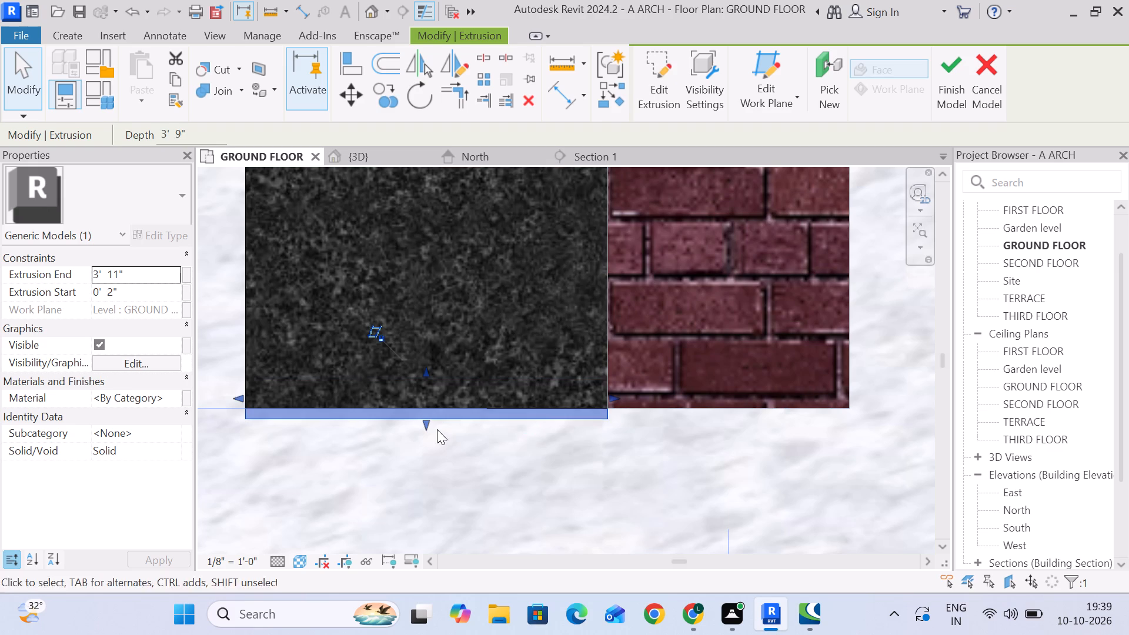
{"action": "left_click_drag", "start_coordinate": [427, 424], "coordinate": [432, 407]}
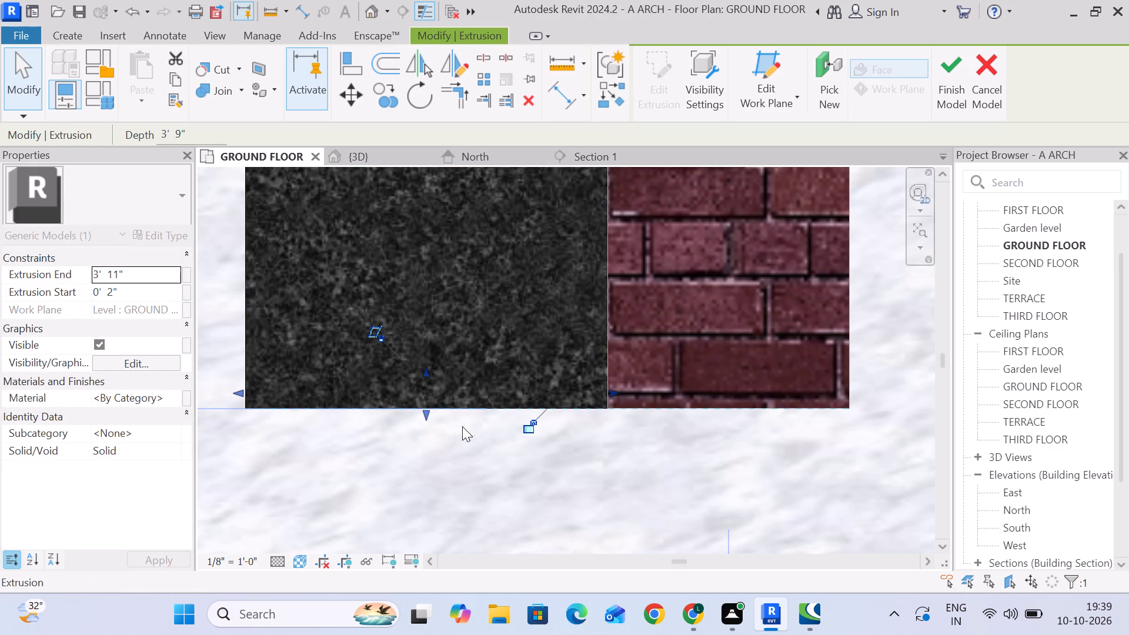
{"action": "left_click", "coordinate": [396, 466]}
Examine the counter's free end and front strips in the 3D view.
{"action": "scroll", "coordinate": [401, 461], "scroll_direction": "down", "scroll_amount": 5}
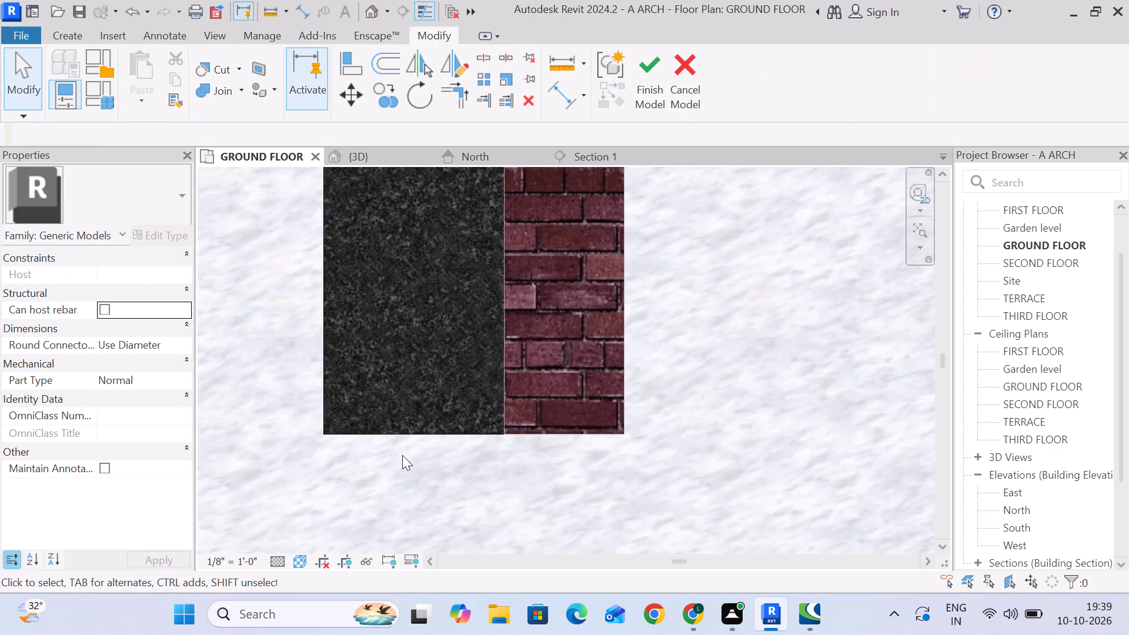
{"action": "middle_click_drag", "start_coordinate": [406, 453], "coordinate": [673, 285]}
{"action": "scroll", "coordinate": [677, 281], "scroll_direction": "down", "scroll_amount": 10}
{"action": "middle_click_drag", "start_coordinate": [670, 322], "coordinate": [659, 319]}
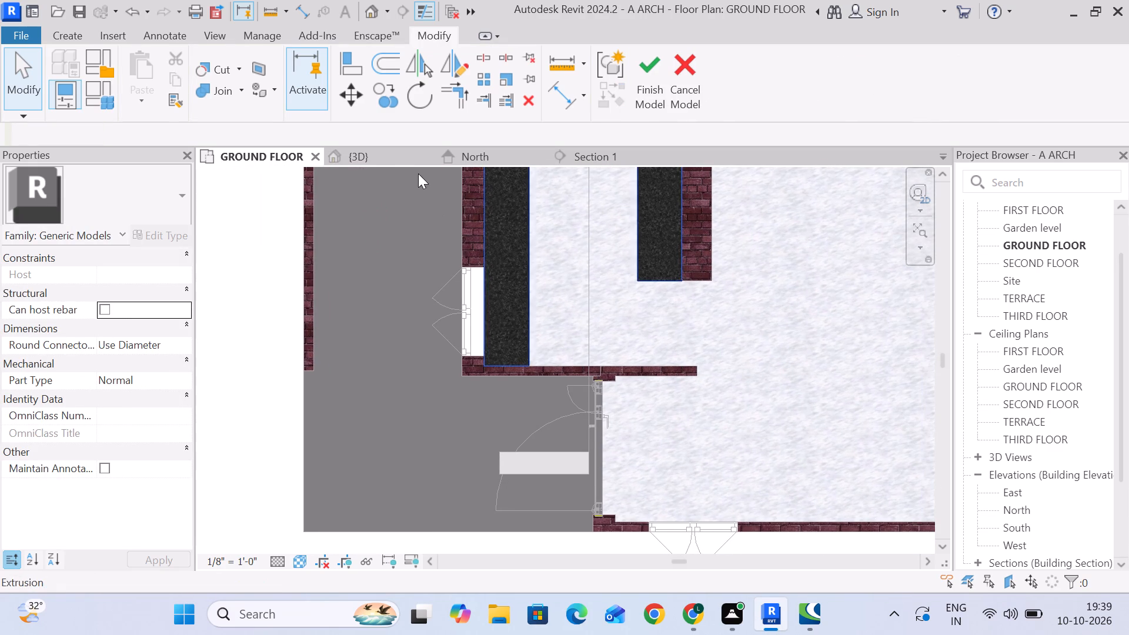
{"action": "left_click", "coordinate": [365, 147]}
{"action": "left_click", "coordinate": [371, 154]}
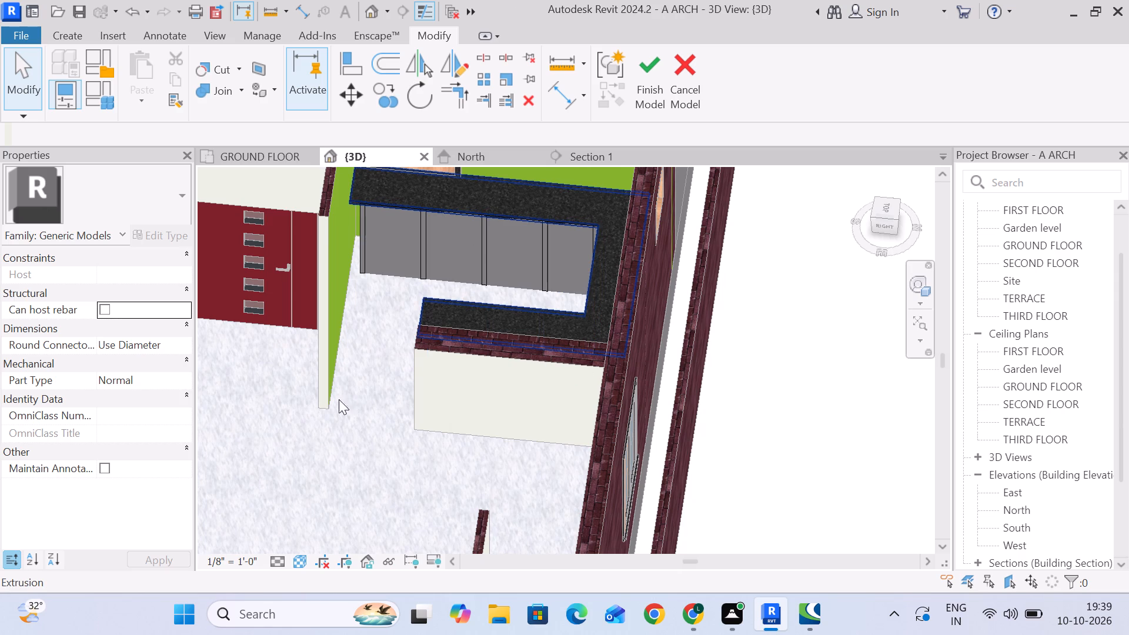
{"action": "middle_click_drag", "start_coordinate": [363, 365], "coordinate": [436, 293], "text": "shift"}
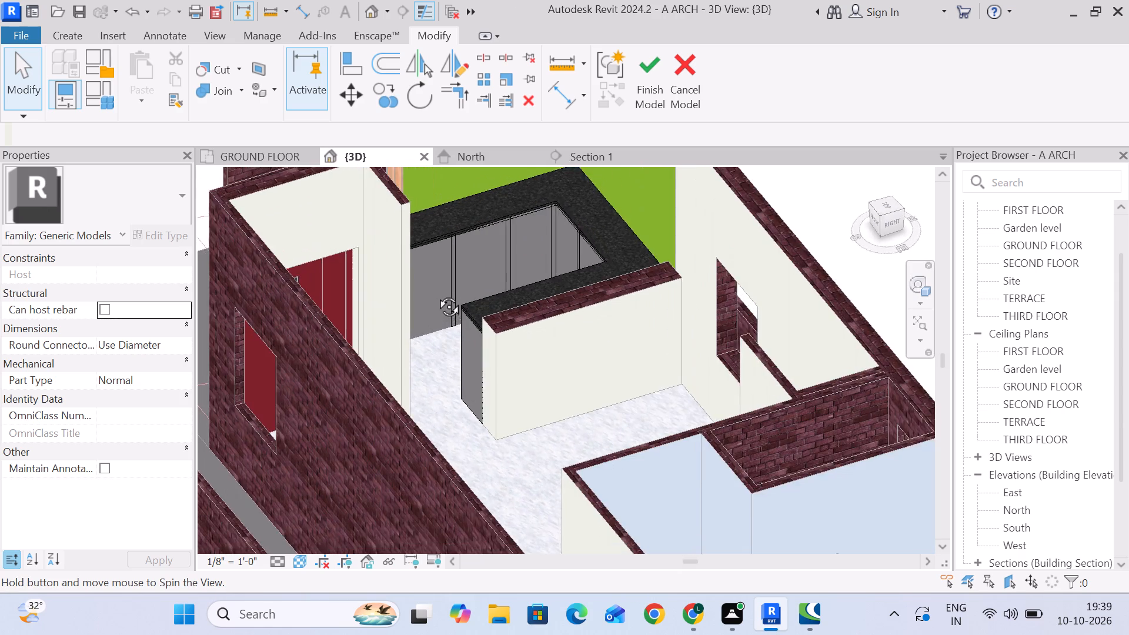
{"action": "middle_click_drag", "start_coordinate": [436, 293], "coordinate": [367, 249], "text": "shift"}
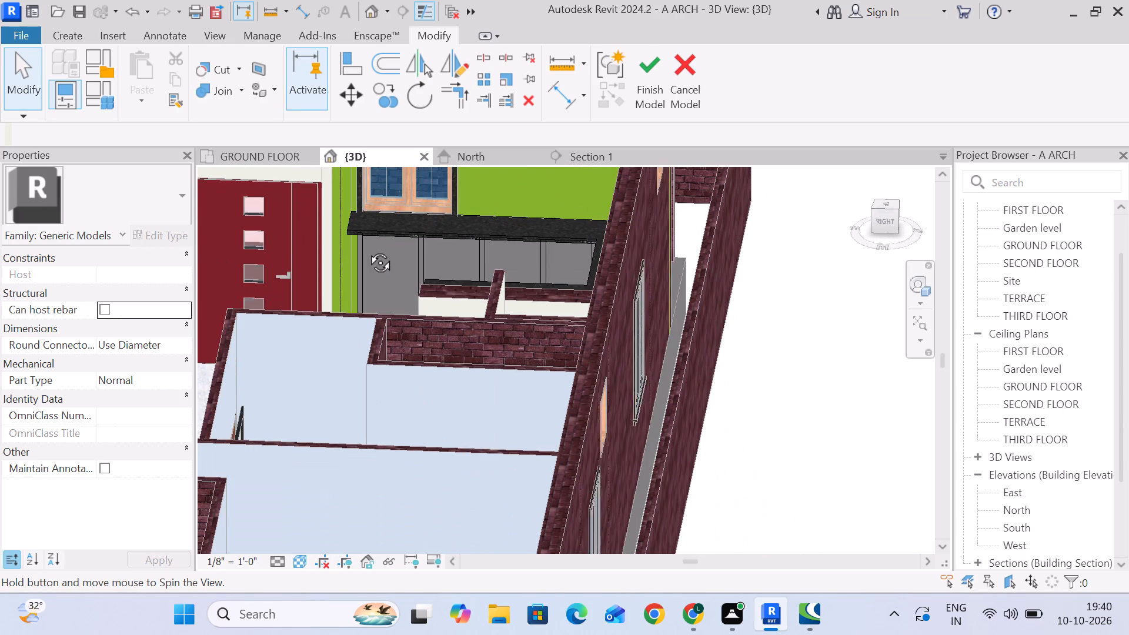
{"action": "middle_click_drag", "start_coordinate": [367, 249], "coordinate": [367, 250], "text": "shift"}
Create a new material for the front strip extrusion under the slab and name it "kitchen kabood".
{"action": "scroll", "coordinate": [396, 224], "scroll_direction": "up", "scroll_amount": 6}
{"action": "middle_click", "coordinate": [397, 224]}
{"action": "scroll", "coordinate": [407, 250], "scroll_direction": "up", "scroll_amount": 5}
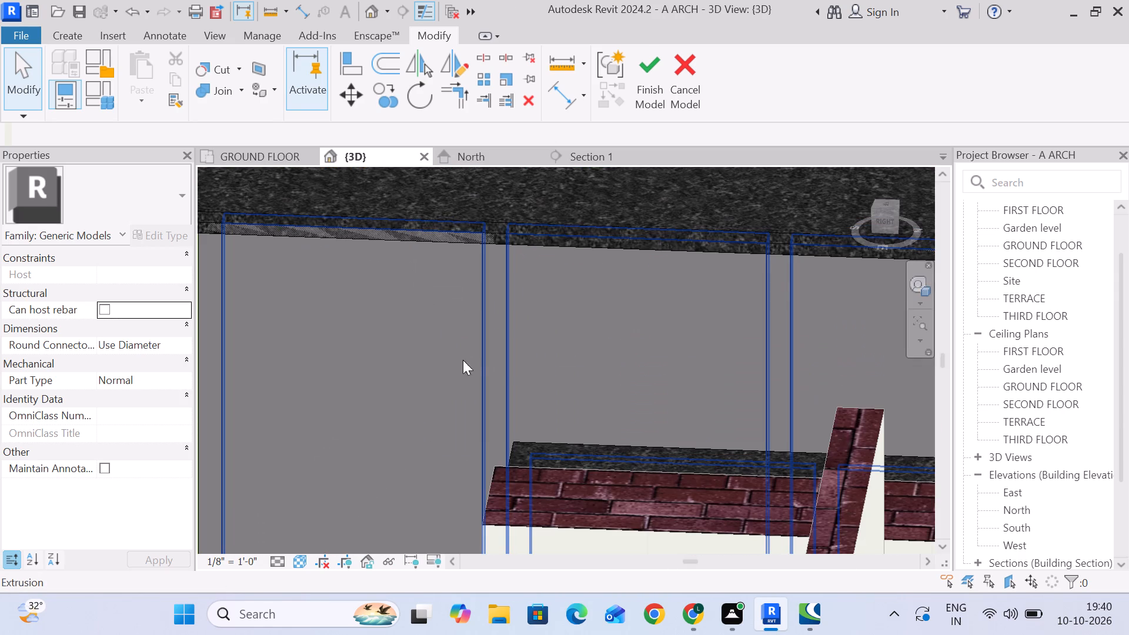
{"action": "left_click", "coordinate": [395, 309]}
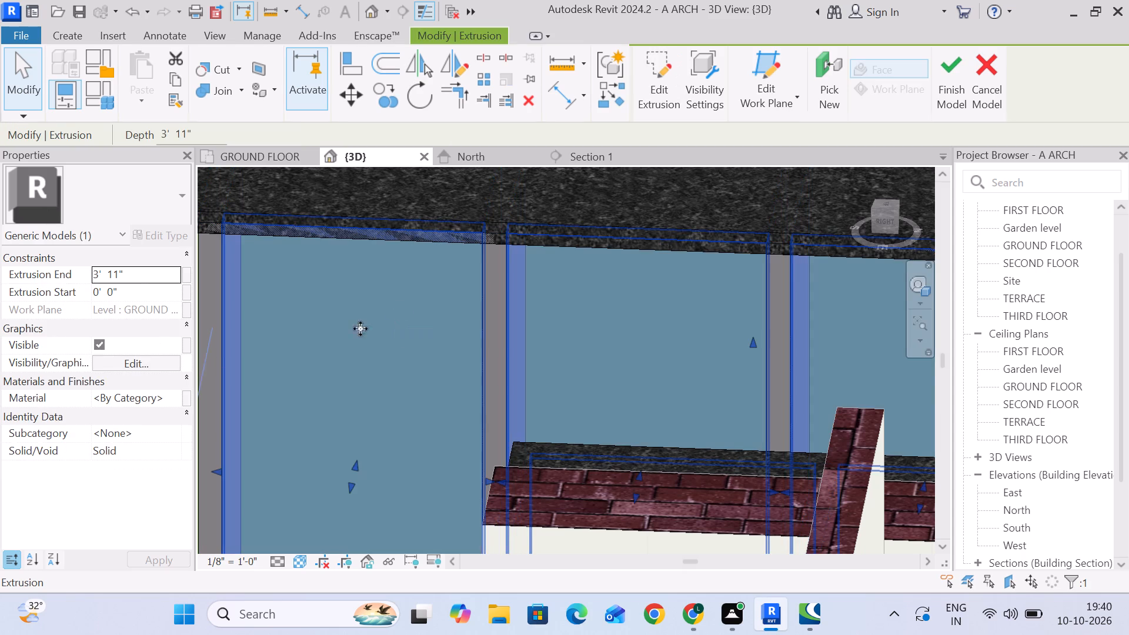
{"action": "left_click", "coordinate": [171, 395]}
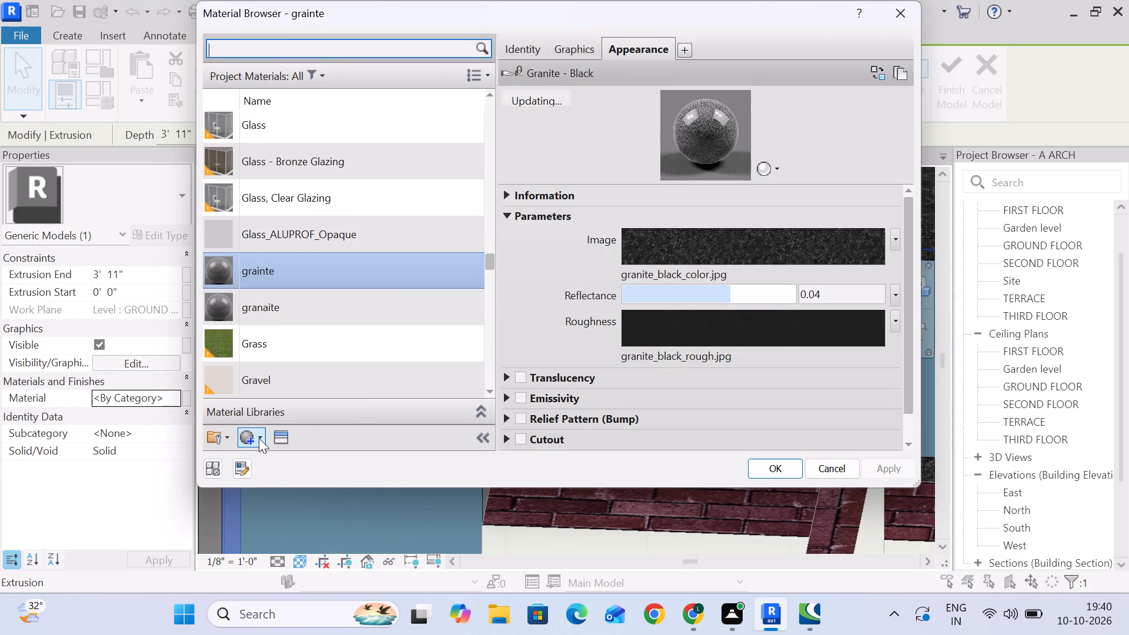
{"action": "left_click", "coordinate": [260, 438]}
{"action": "left_click", "coordinate": [272, 457]}
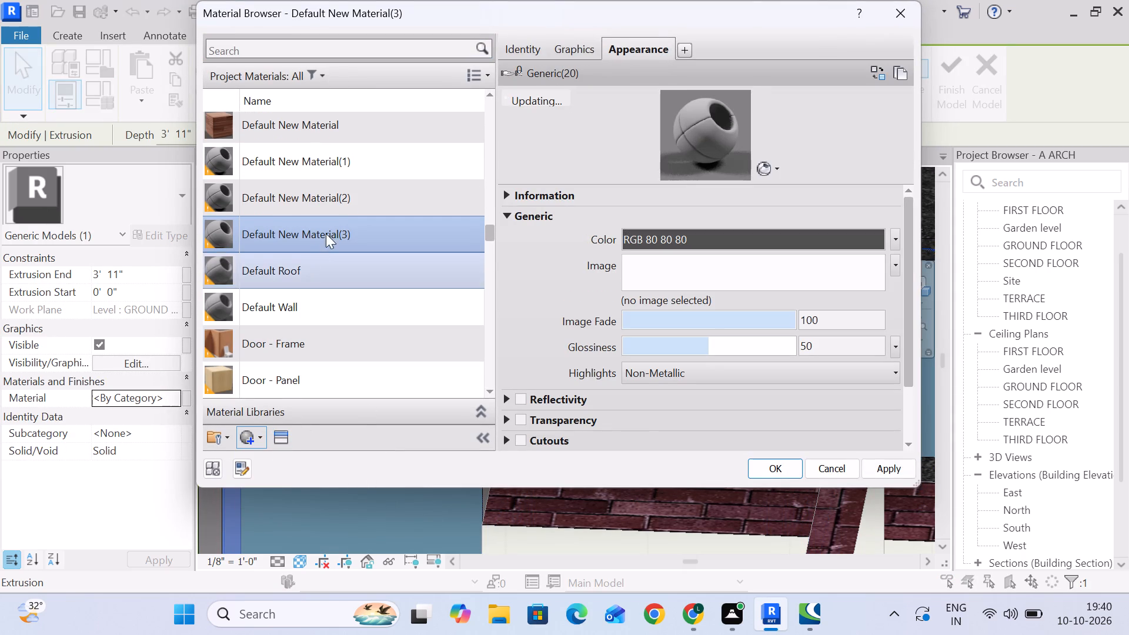
{"action": "right_click", "coordinate": [359, 238]}
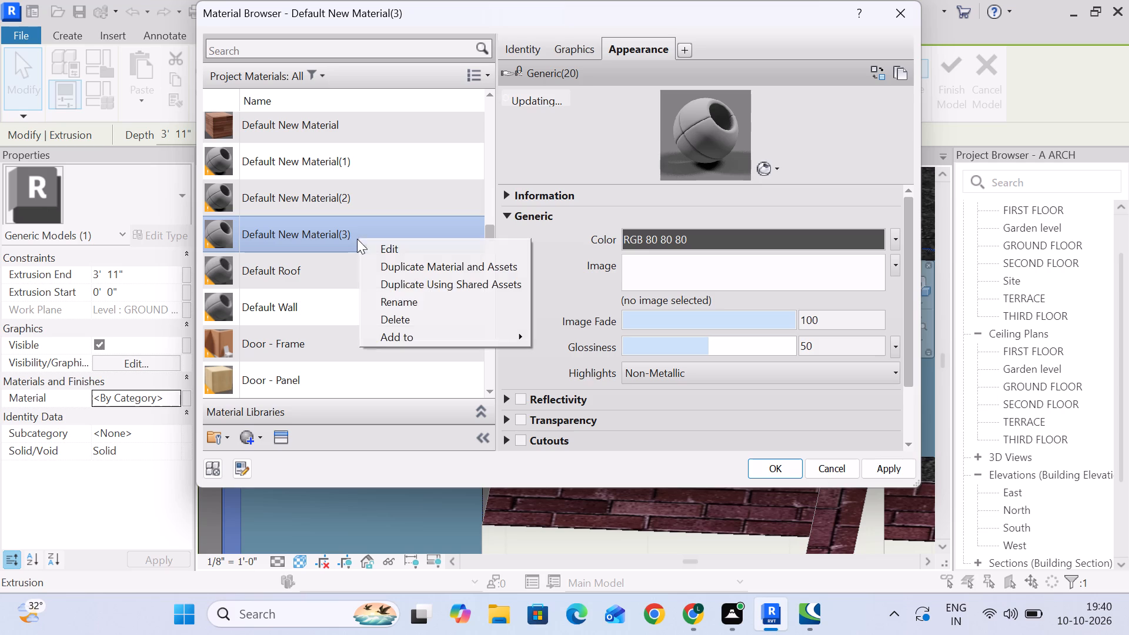
{"action": "left_click", "coordinate": [407, 300]}
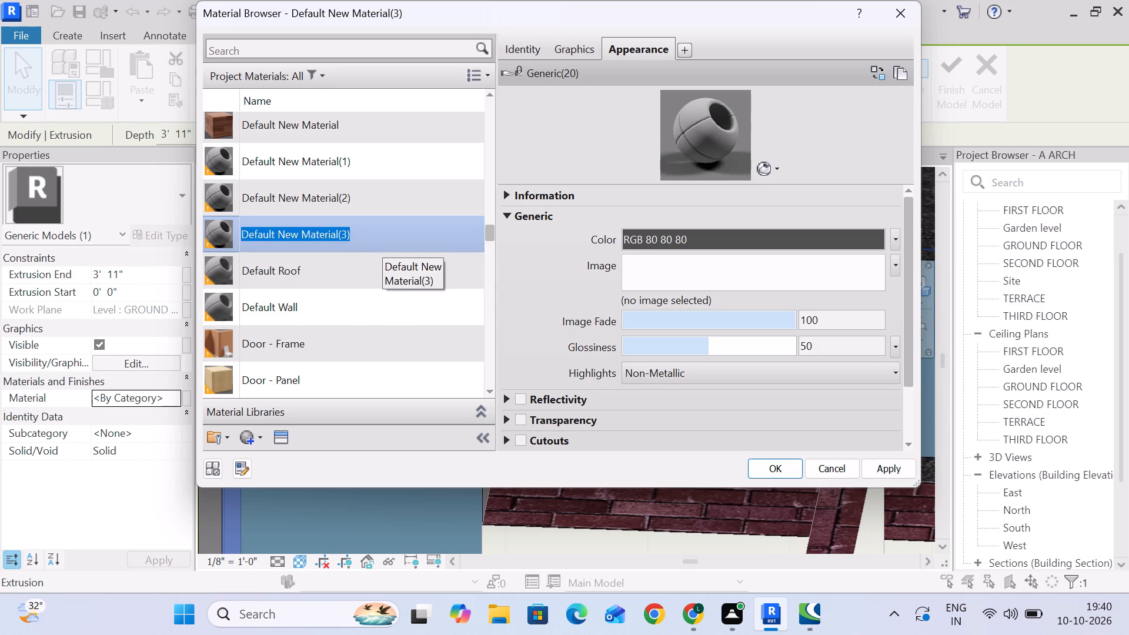
{"action": "type", "text": "kitchen"}
{"action": "key", "text": "space"}
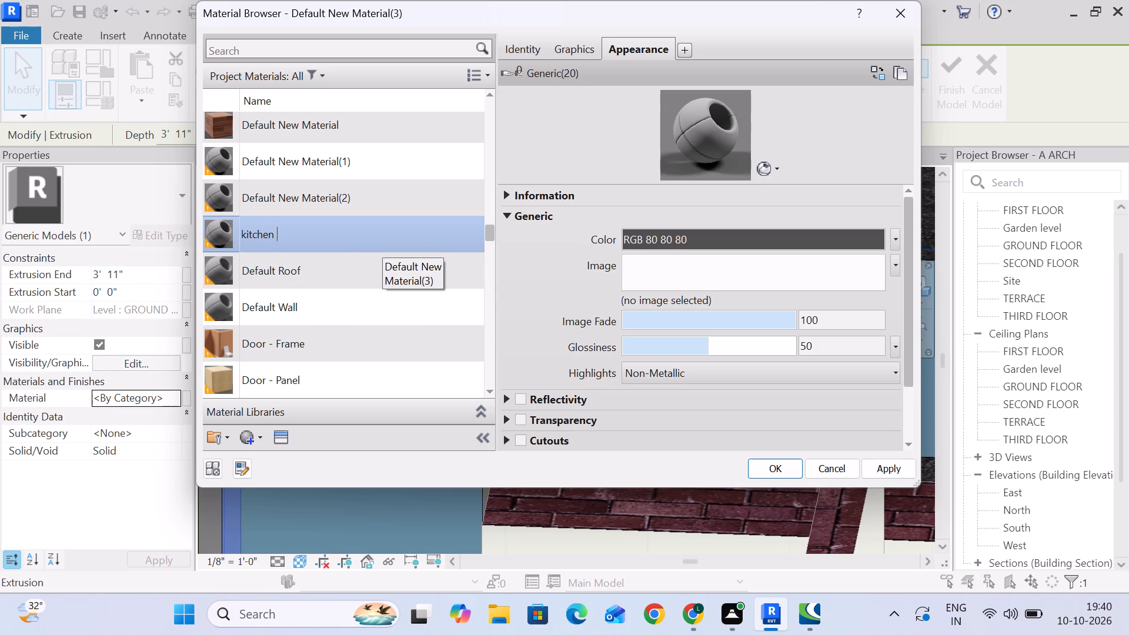
{"action": "type", "text": "ka"}
{"action": "type", "text": "boo"}
{"action": "key", "text": "d"}
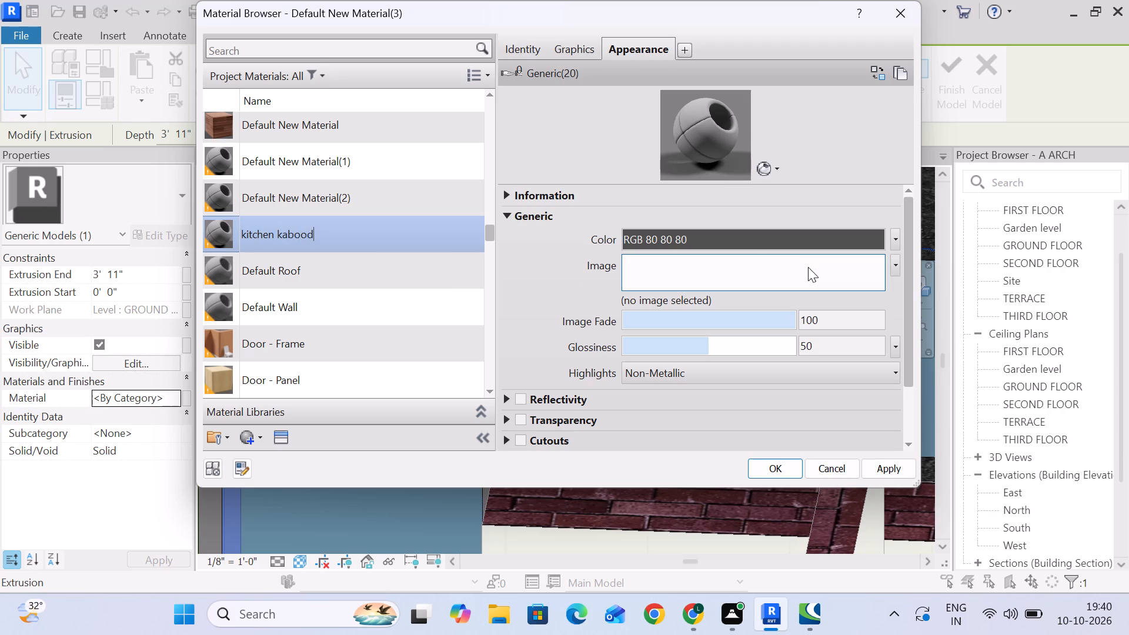
Browse the Fabric and Finish categories of the Appearance Library for an asset for the kitchen kabood material.
{"action": "left_click", "coordinate": [275, 438]}
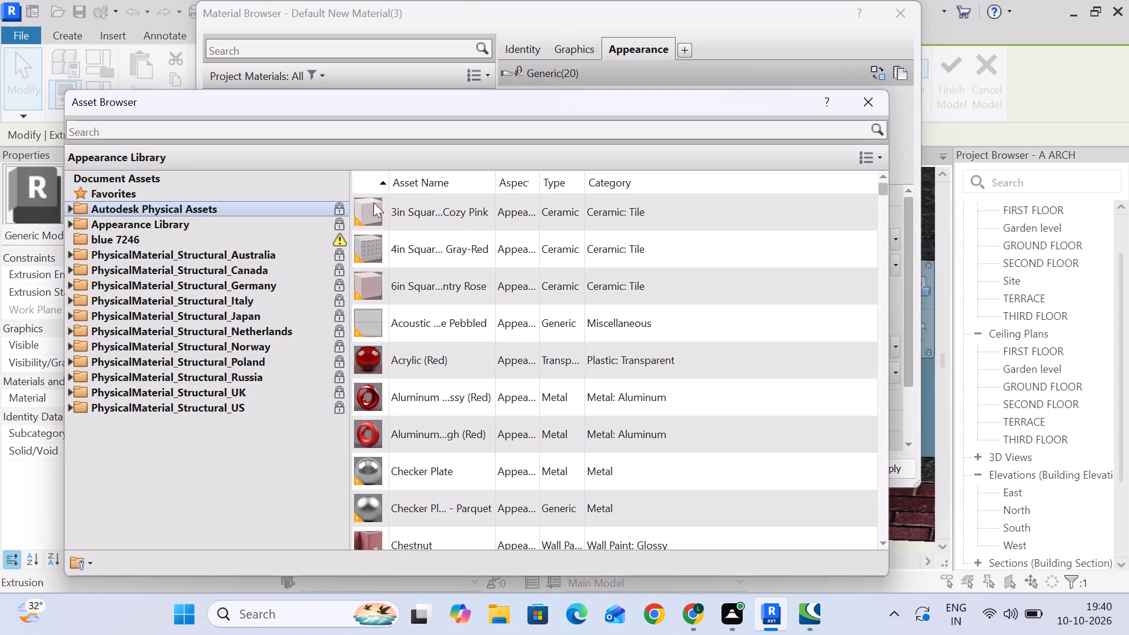
{"action": "left_click", "coordinate": [141, 226]}
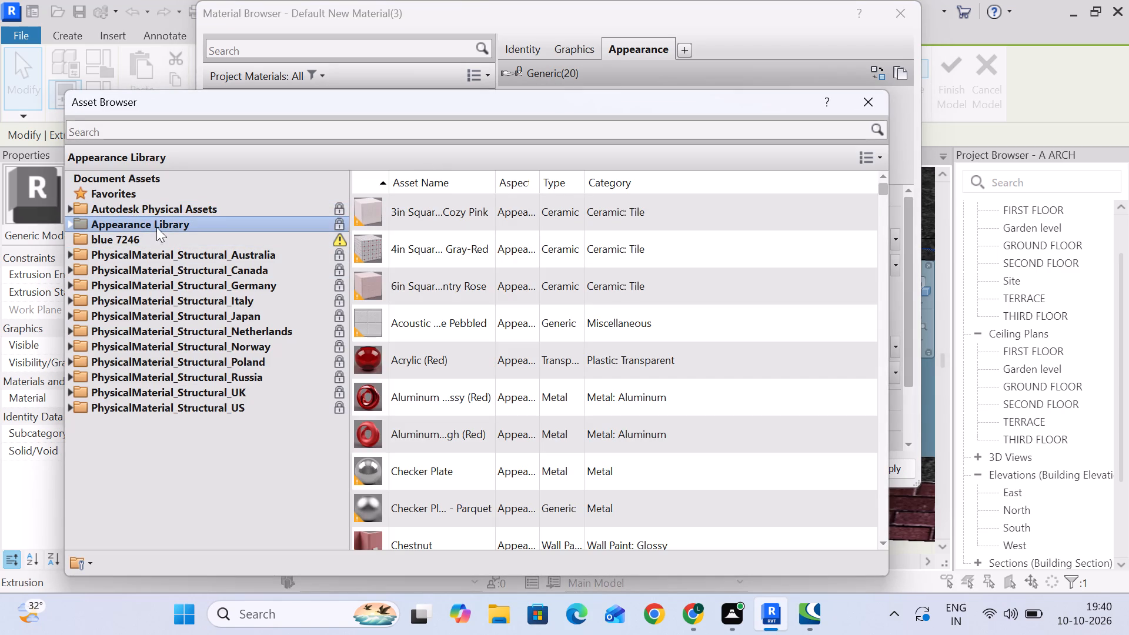
{"action": "left_click", "coordinate": [69, 226]}
{"action": "left_click", "coordinate": [122, 301]}
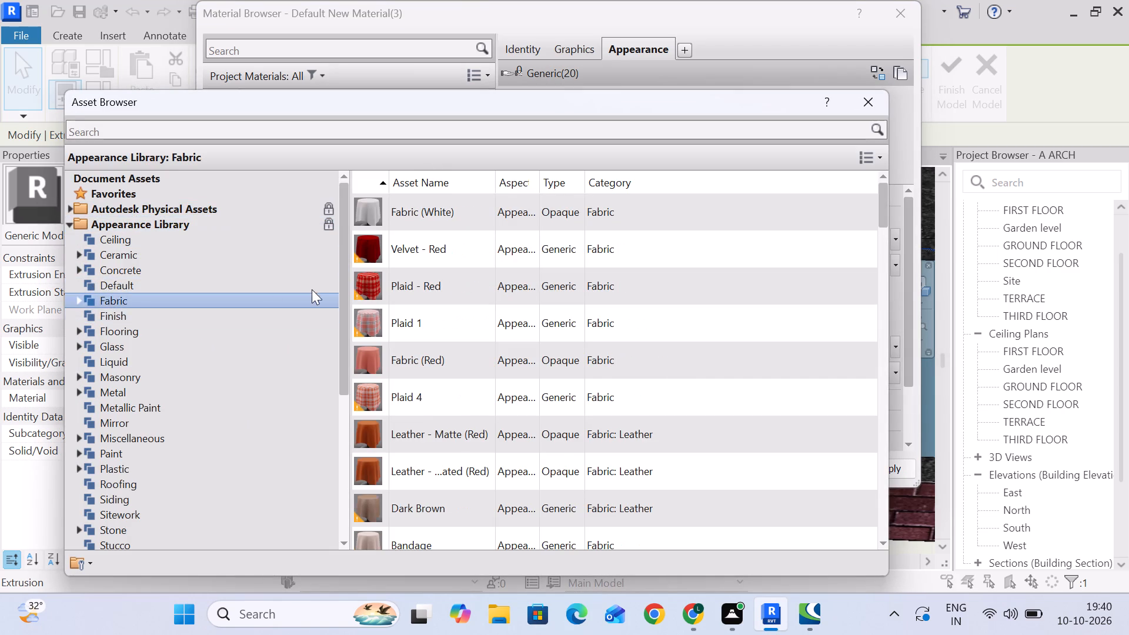
{"action": "scroll", "coordinate": [423, 283], "scroll_direction": "down", "scroll_amount": 3}
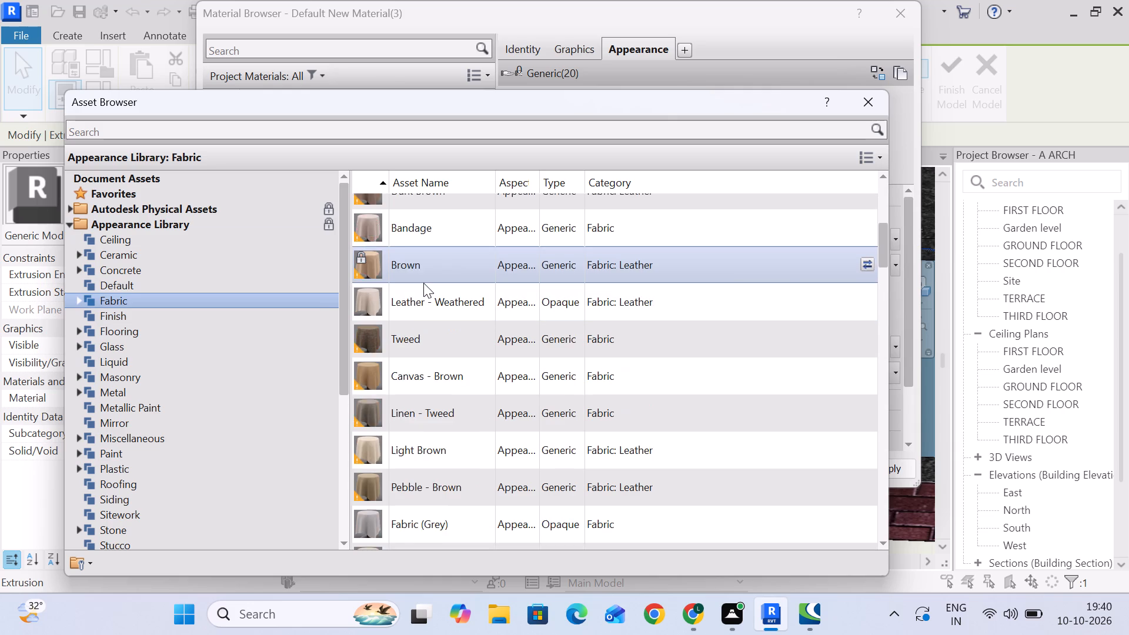
{"action": "scroll", "coordinate": [423, 283], "scroll_direction": "down", "scroll_amount": 17}
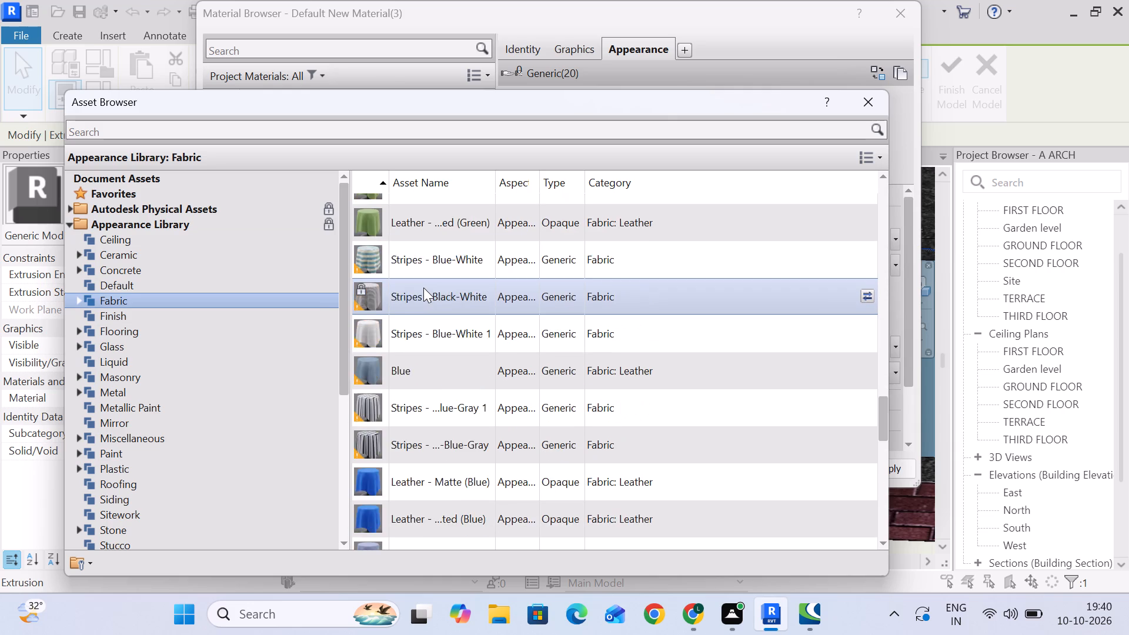
{"action": "scroll", "coordinate": [423, 288], "scroll_direction": "down", "scroll_amount": 3}
{"action": "scroll", "coordinate": [423, 288], "scroll_direction": "down", "scroll_amount": 20}
{"action": "scroll", "coordinate": [423, 288], "scroll_direction": "down", "scroll_amount": 5}
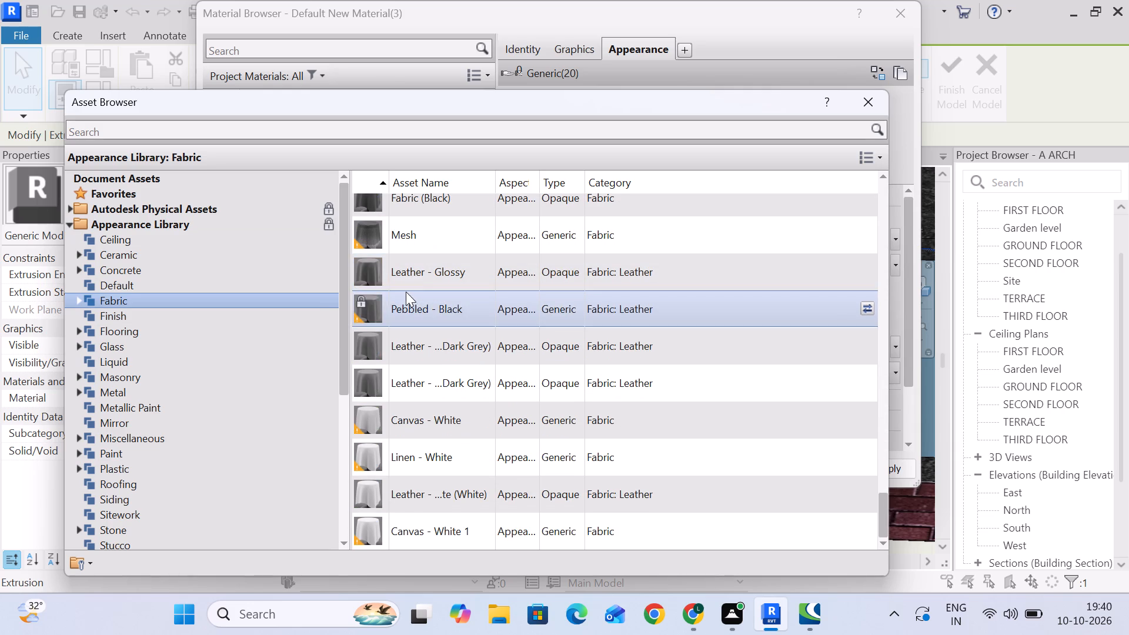
{"action": "left_click", "coordinate": [111, 314]}
{"action": "scroll", "coordinate": [549, 317], "scroll_direction": "down", "scroll_amount": 9}
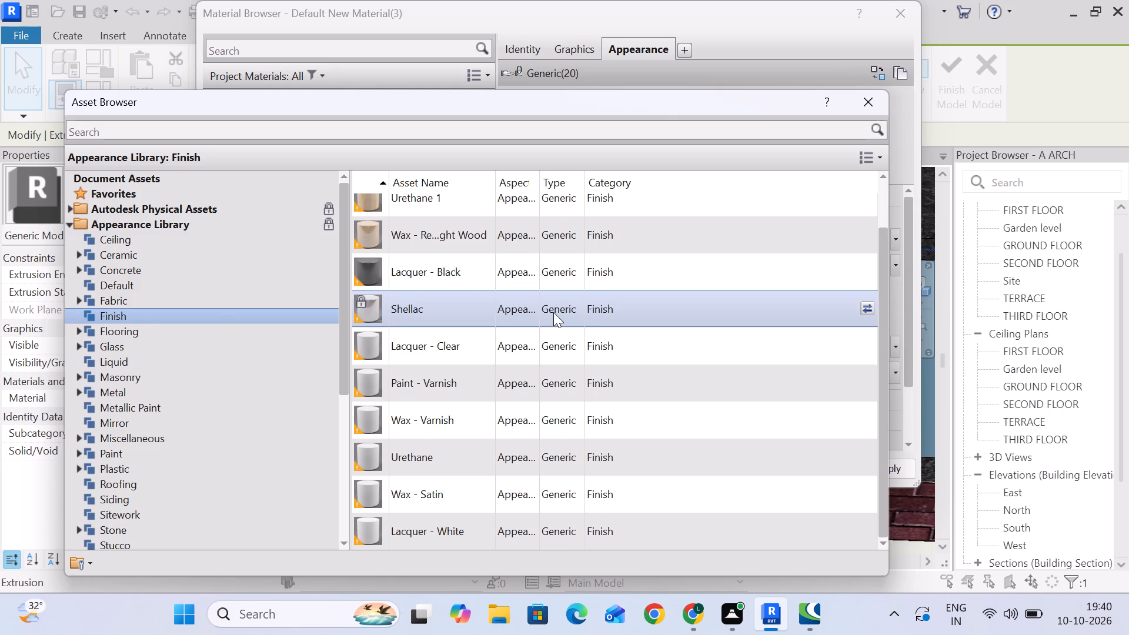
{"action": "scroll", "coordinate": [553, 312], "scroll_direction": "up", "scroll_amount": 6}
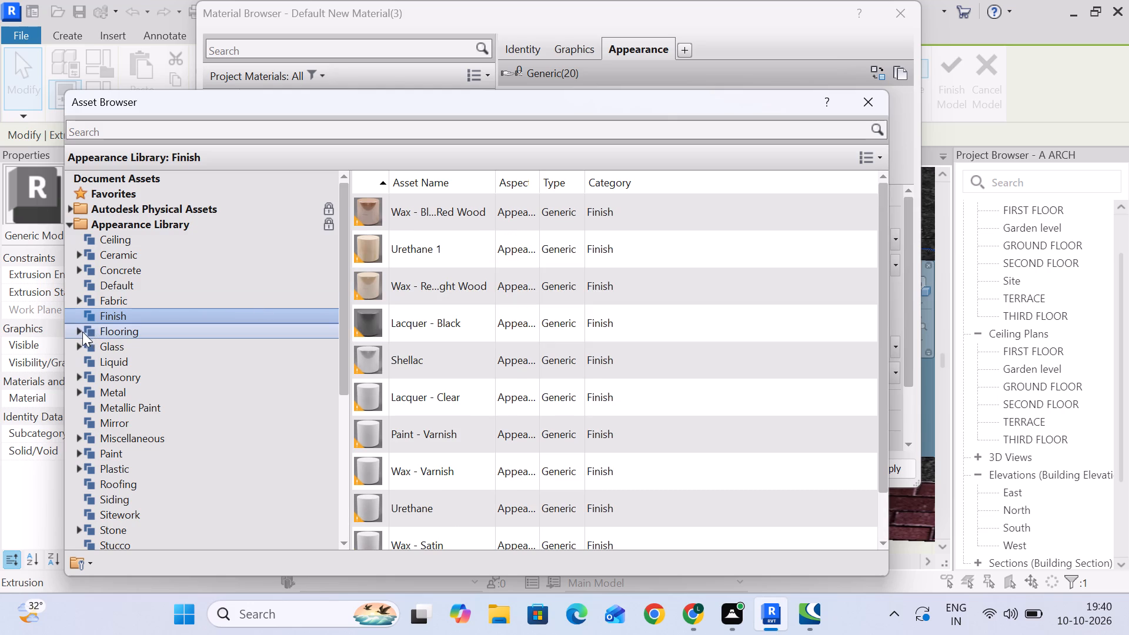
Look through the Masonry, Metallic Paint and Mirror appearance assets for one that suits the front strips.
{"action": "left_click", "coordinate": [101, 373]}
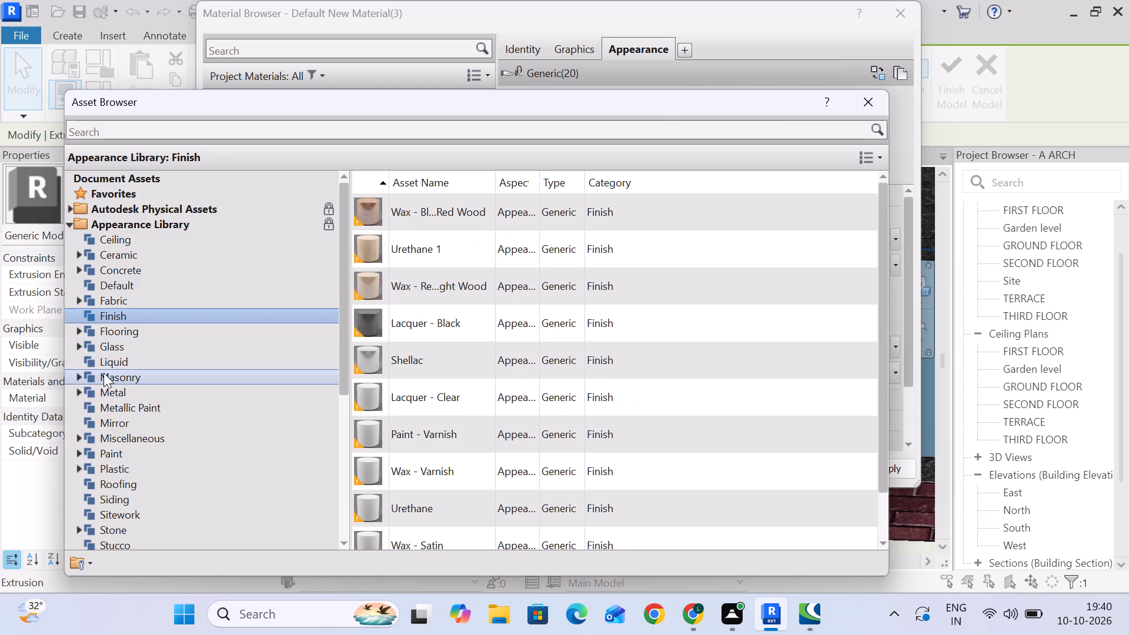
{"action": "scroll", "coordinate": [476, 349], "scroll_direction": "down", "scroll_amount": 6}
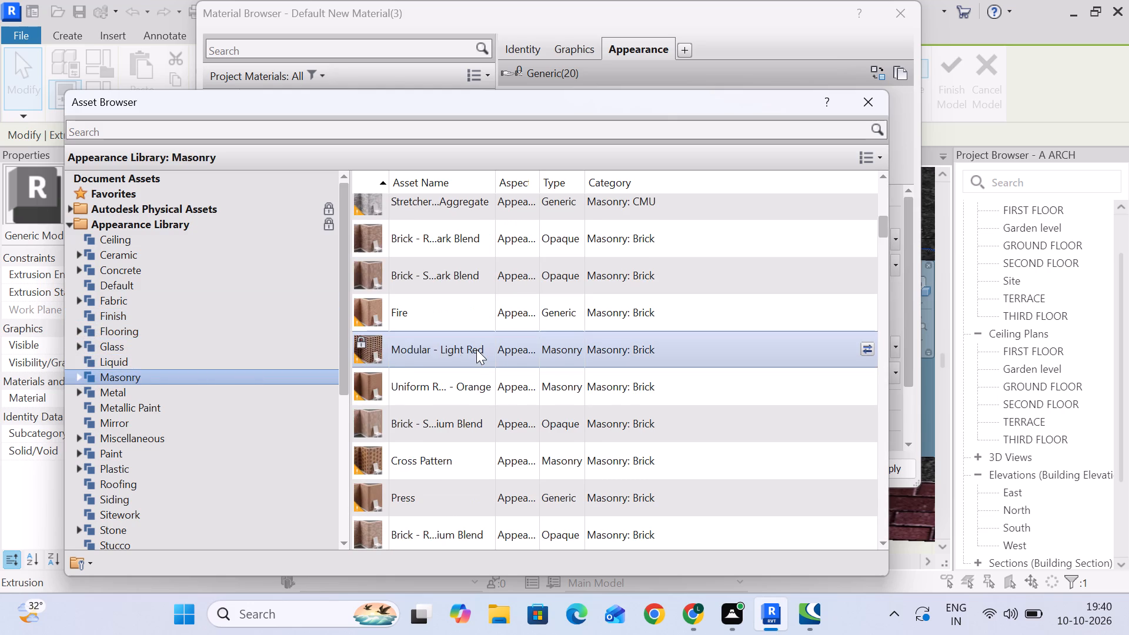
{"action": "scroll", "coordinate": [476, 349], "scroll_direction": "down", "scroll_amount": 20}
{"action": "scroll", "coordinate": [476, 349], "scroll_direction": "down", "scroll_amount": 18}
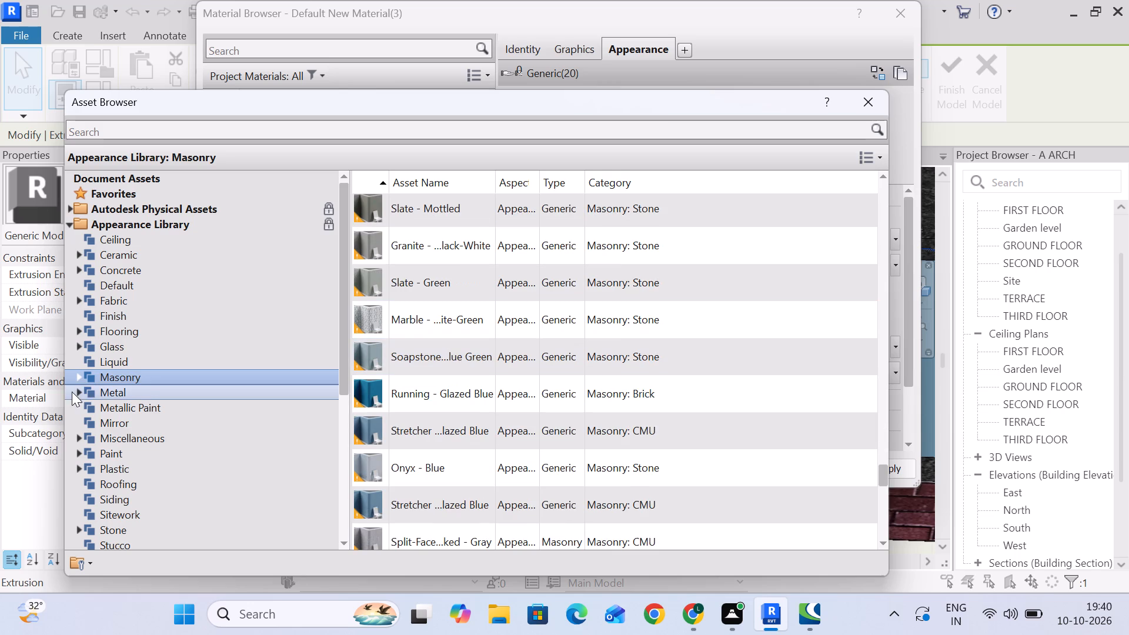
{"action": "left_click", "coordinate": [91, 406]}
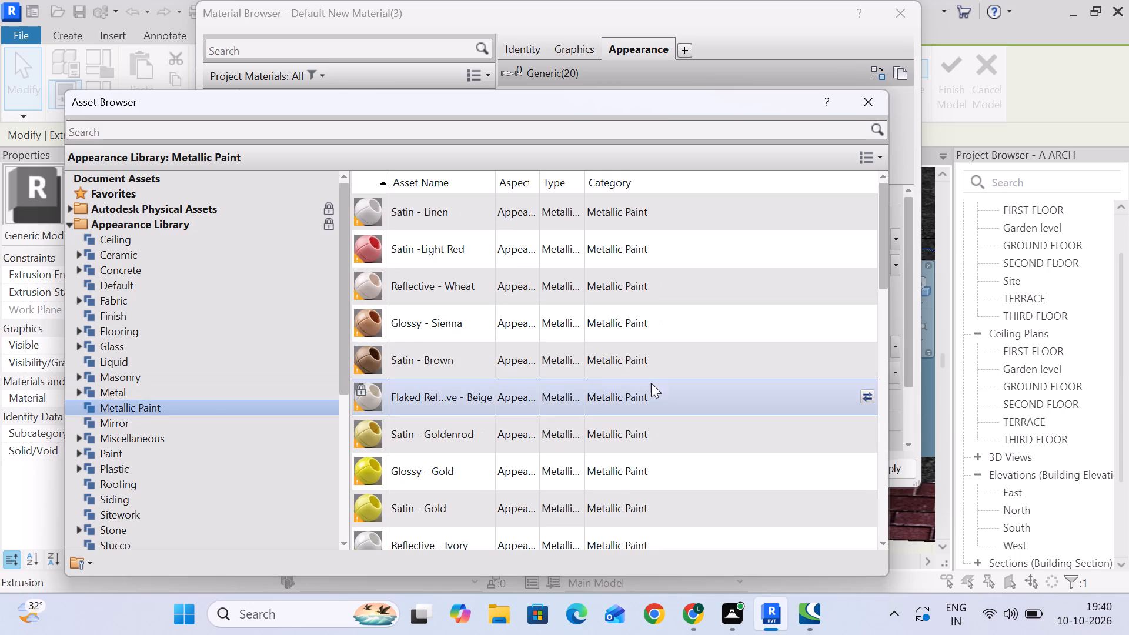
{"action": "scroll", "coordinate": [579, 383], "scroll_direction": "down", "scroll_amount": 20}
{"action": "scroll", "coordinate": [579, 383], "scroll_direction": "down", "scroll_amount": 12}
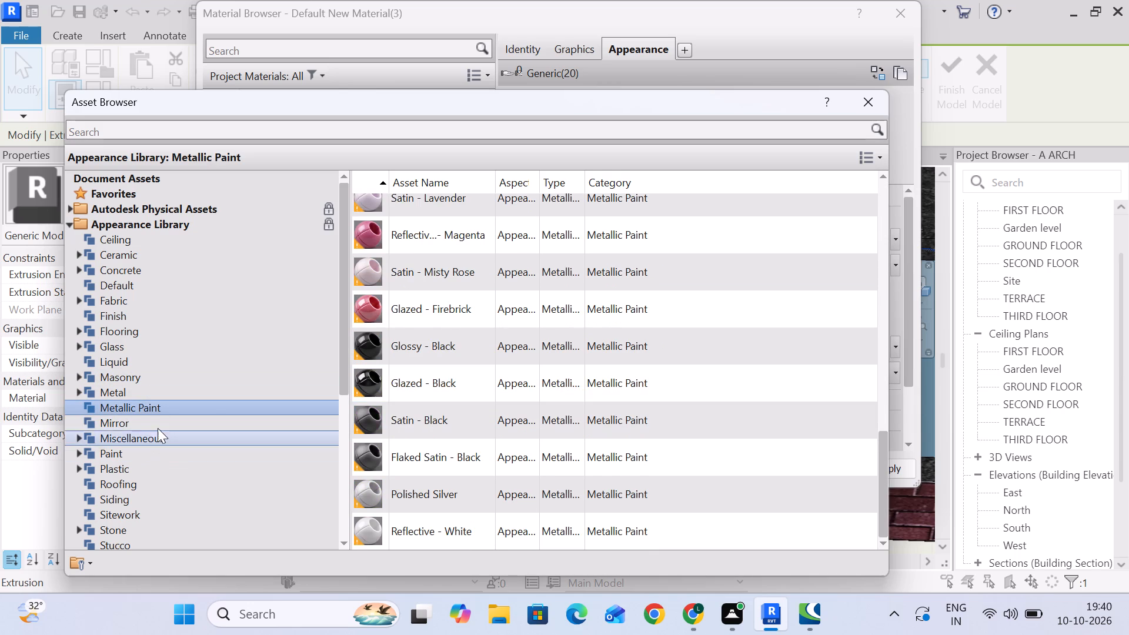
{"action": "left_click", "coordinate": [150, 420]}
{"action": "scroll", "coordinate": [542, 376], "scroll_direction": "down", "scroll_amount": 2}
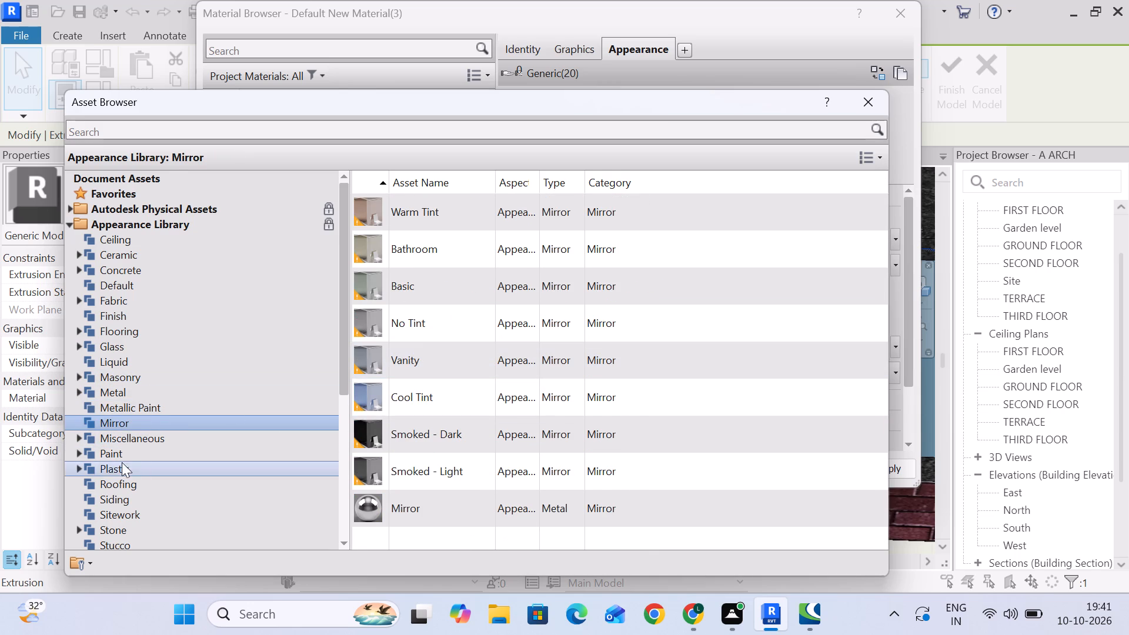
Look through the Plastic subcategories and the Paint category for an appearance asset that suits the kitchen kabood material.
{"action": "scroll", "coordinate": [93, 462], "scroll_direction": "down", "scroll_amount": 2}
{"action": "scroll", "coordinate": [101, 356], "scroll_direction": "down", "scroll_amount": 1}
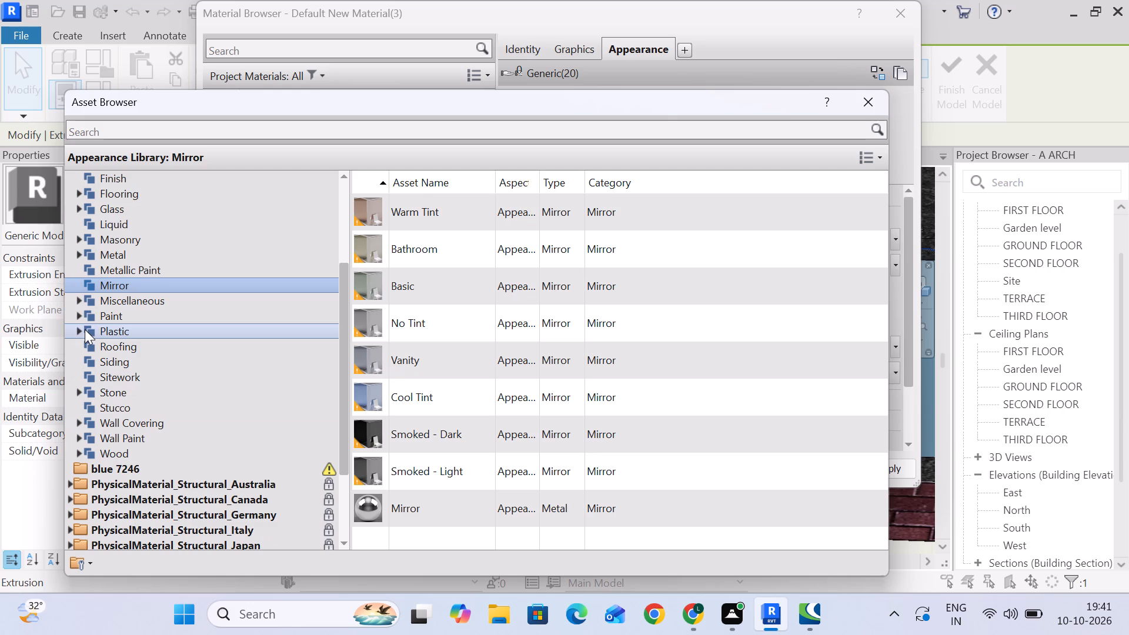
{"action": "left_click", "coordinate": [76, 330]}
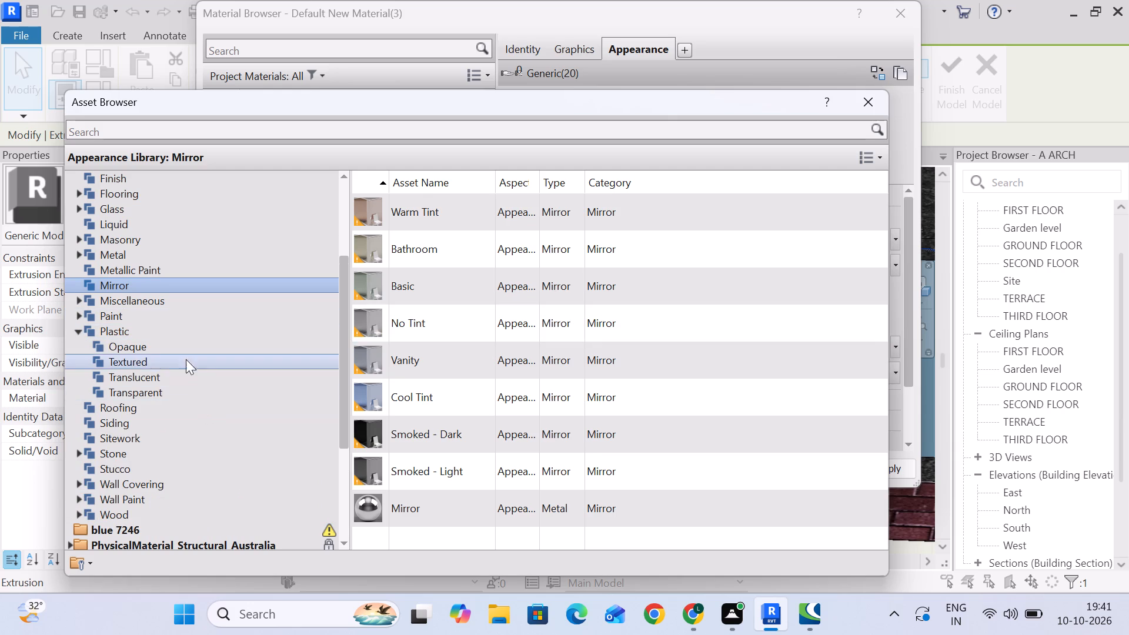
{"action": "left_click", "coordinate": [148, 350]}
{"action": "scroll", "coordinate": [498, 295], "scroll_direction": "down", "scroll_amount": 18}
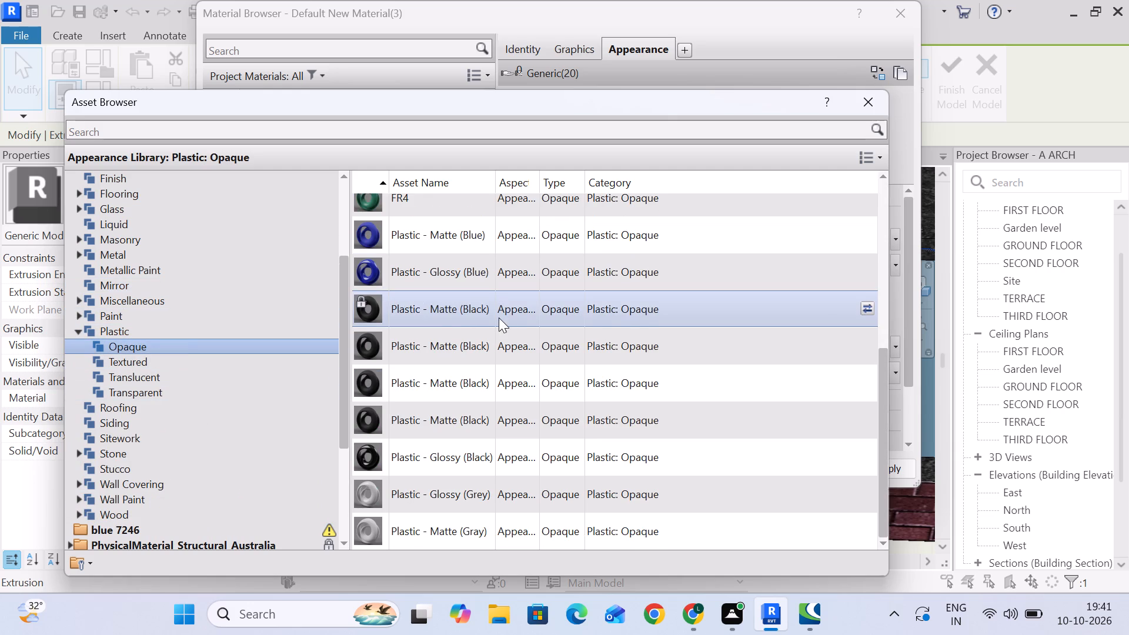
{"action": "left_click", "coordinate": [122, 357]}
{"action": "scroll", "coordinate": [461, 310], "scroll_direction": "down", "scroll_amount": 5}
{"action": "left_click", "coordinate": [172, 373]}
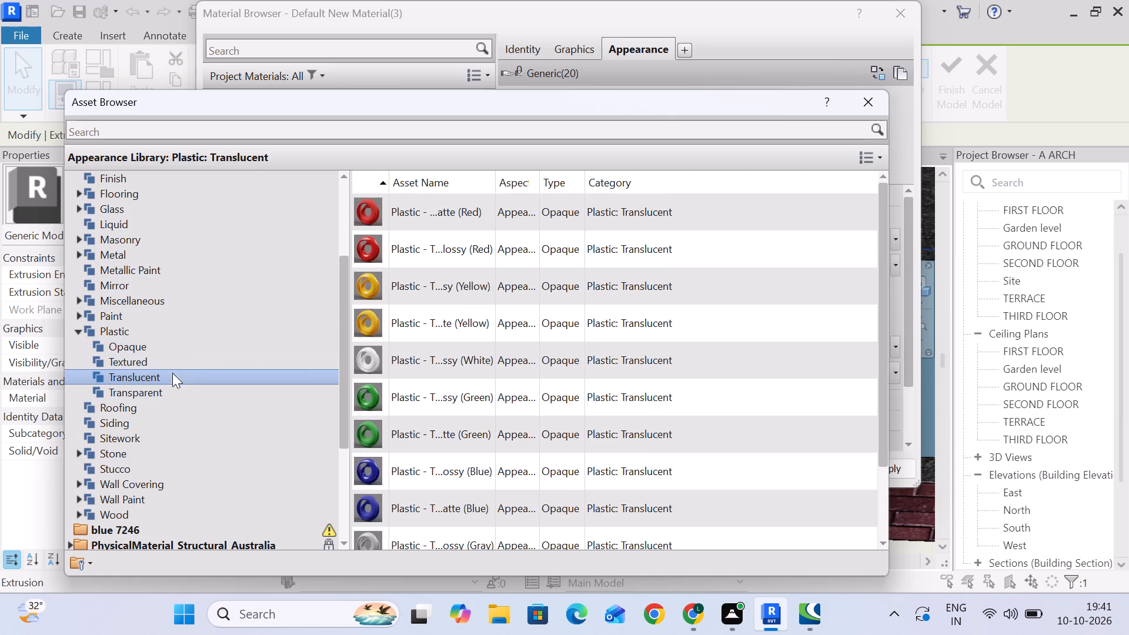
{"action": "scroll", "coordinate": [430, 314], "scroll_direction": "down", "scroll_amount": 12}
{"action": "left_click", "coordinate": [164, 390]}
{"action": "scroll", "coordinate": [403, 335], "scroll_direction": "down", "scroll_amount": 5}
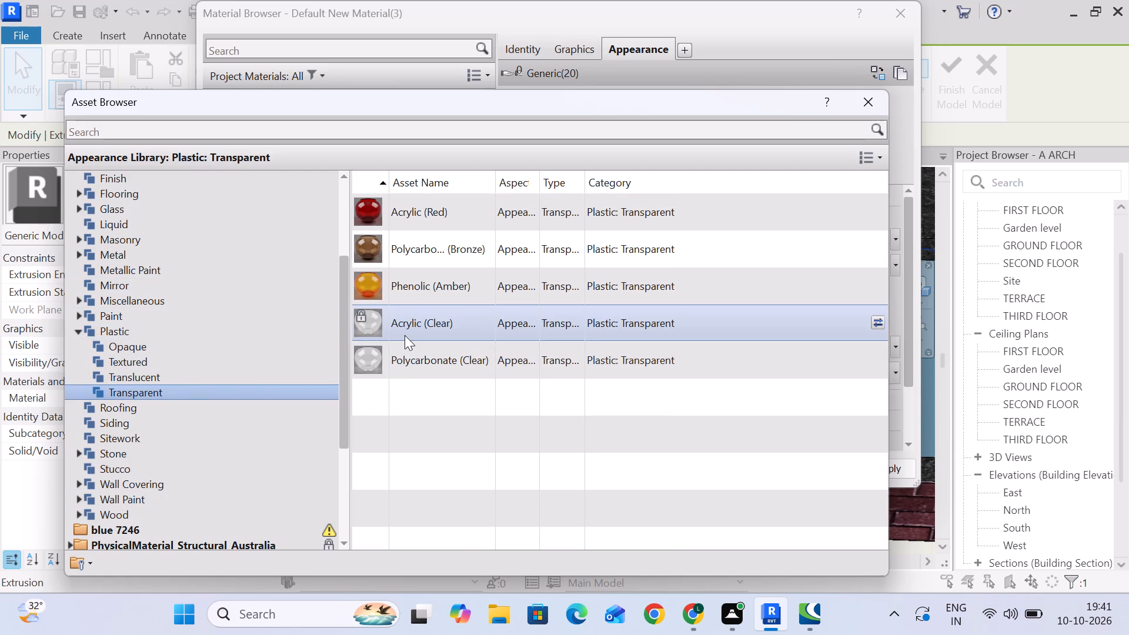
{"action": "left_click", "coordinate": [104, 319]}
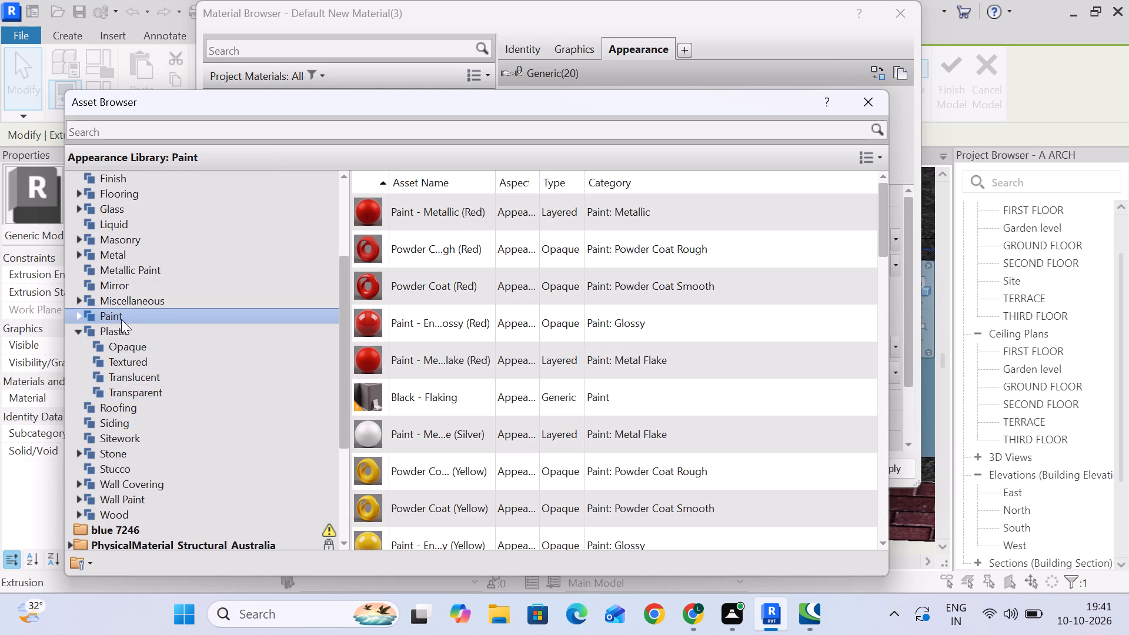
{"action": "scroll", "coordinate": [477, 322], "scroll_direction": "down", "scroll_amount": 20}
{"action": "scroll", "coordinate": [477, 322], "scroll_direction": "down", "scroll_amount": 13}
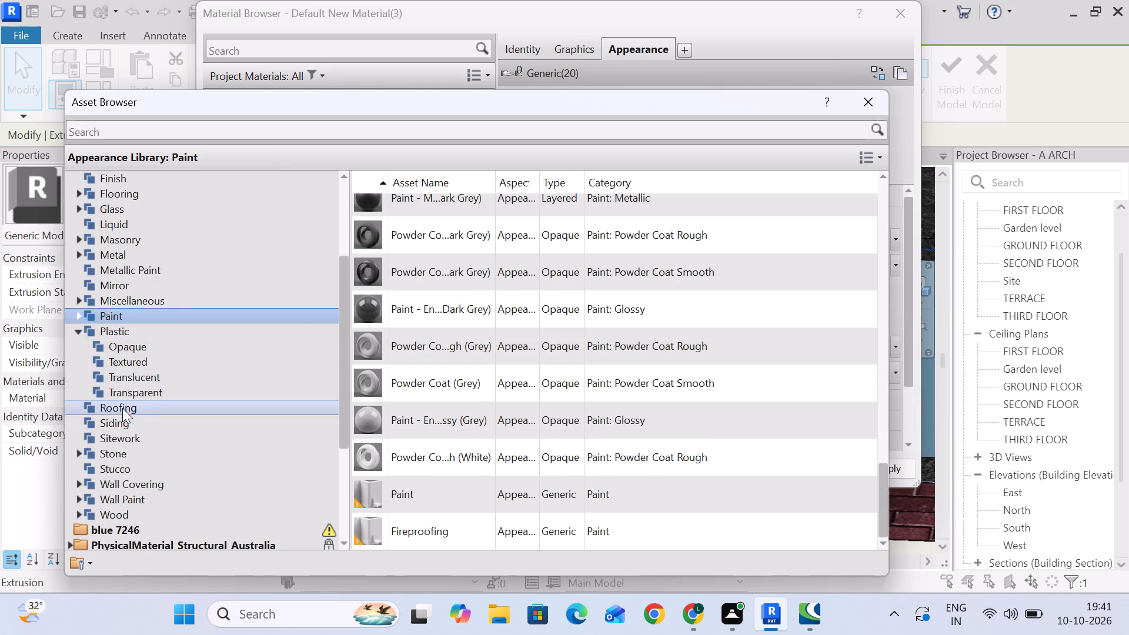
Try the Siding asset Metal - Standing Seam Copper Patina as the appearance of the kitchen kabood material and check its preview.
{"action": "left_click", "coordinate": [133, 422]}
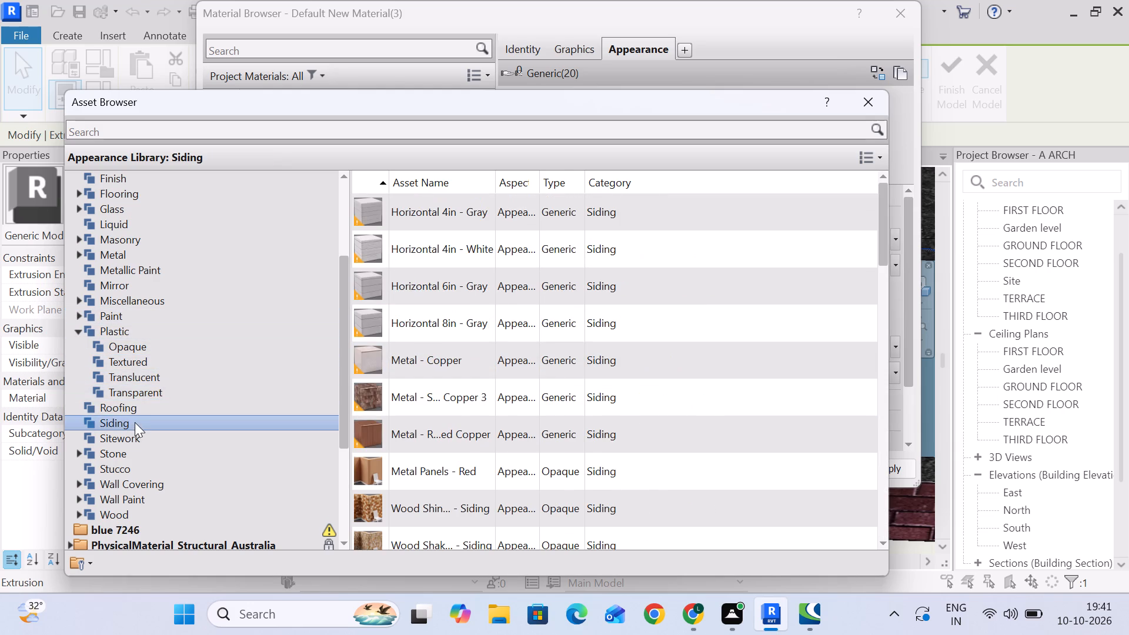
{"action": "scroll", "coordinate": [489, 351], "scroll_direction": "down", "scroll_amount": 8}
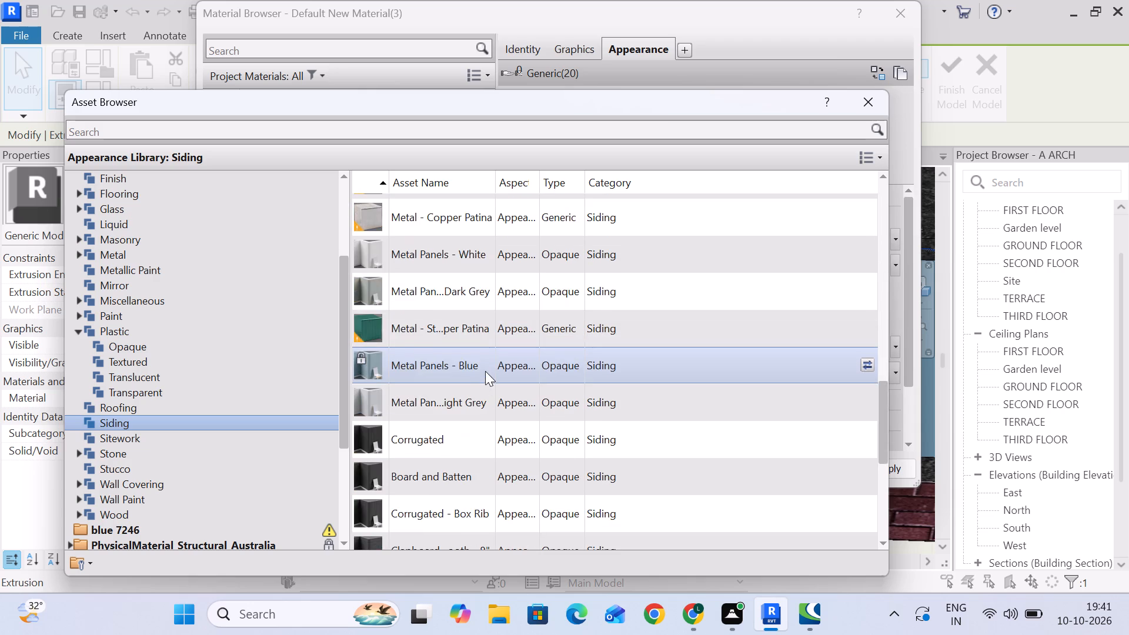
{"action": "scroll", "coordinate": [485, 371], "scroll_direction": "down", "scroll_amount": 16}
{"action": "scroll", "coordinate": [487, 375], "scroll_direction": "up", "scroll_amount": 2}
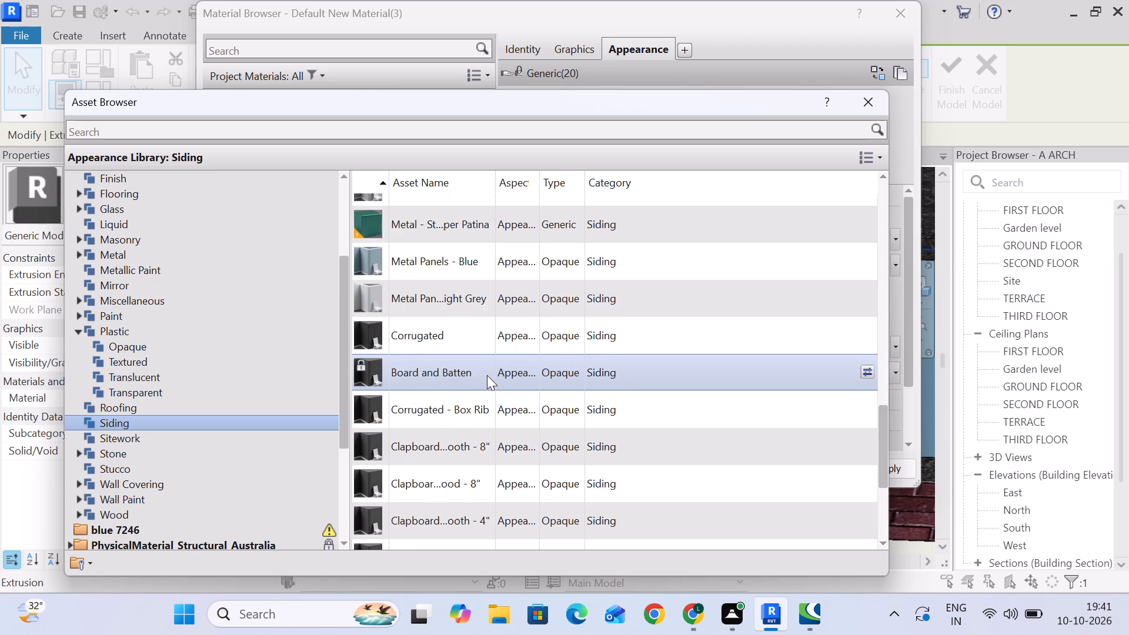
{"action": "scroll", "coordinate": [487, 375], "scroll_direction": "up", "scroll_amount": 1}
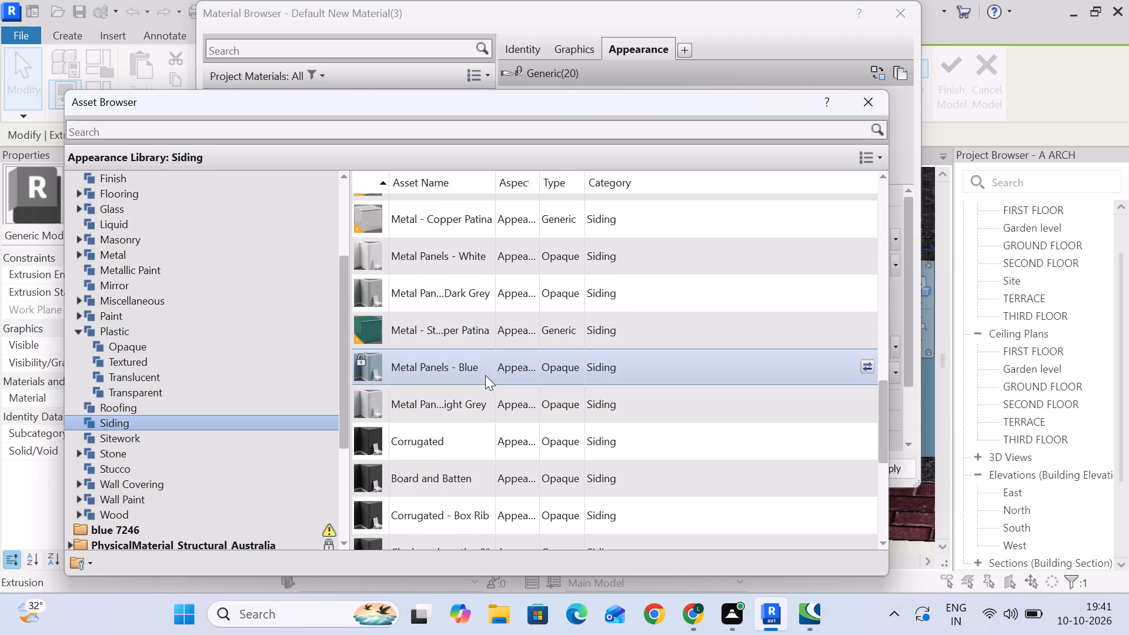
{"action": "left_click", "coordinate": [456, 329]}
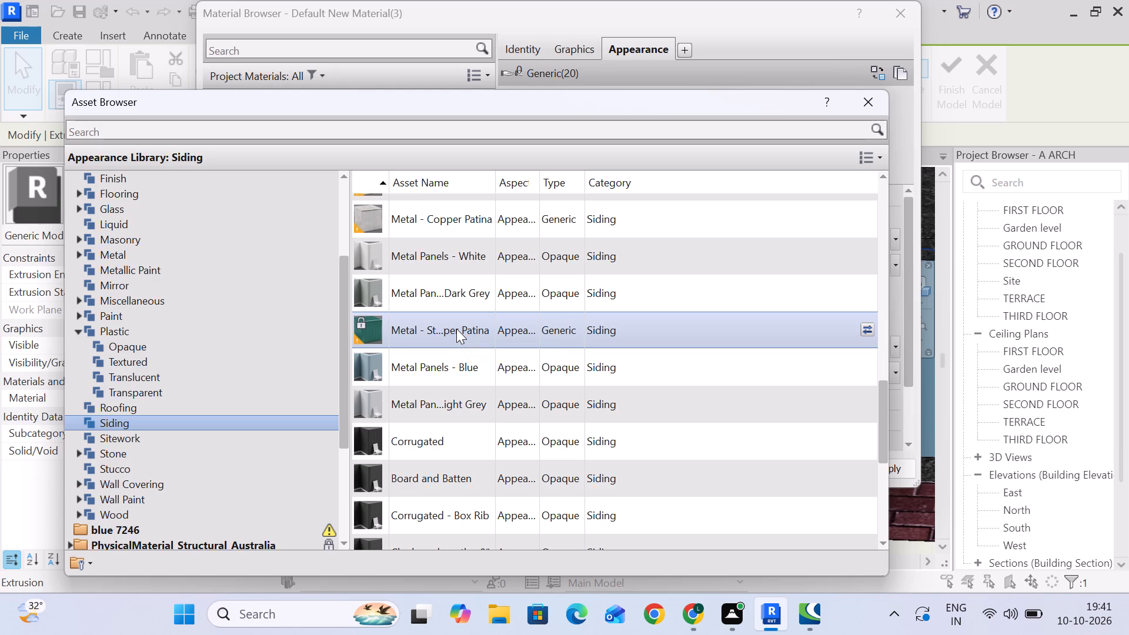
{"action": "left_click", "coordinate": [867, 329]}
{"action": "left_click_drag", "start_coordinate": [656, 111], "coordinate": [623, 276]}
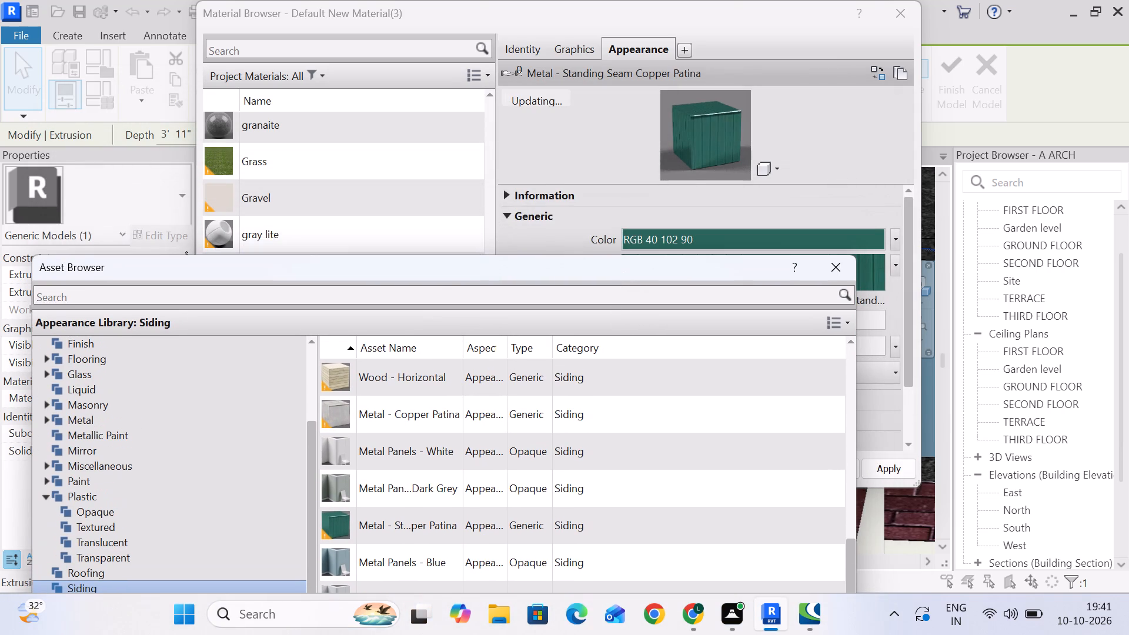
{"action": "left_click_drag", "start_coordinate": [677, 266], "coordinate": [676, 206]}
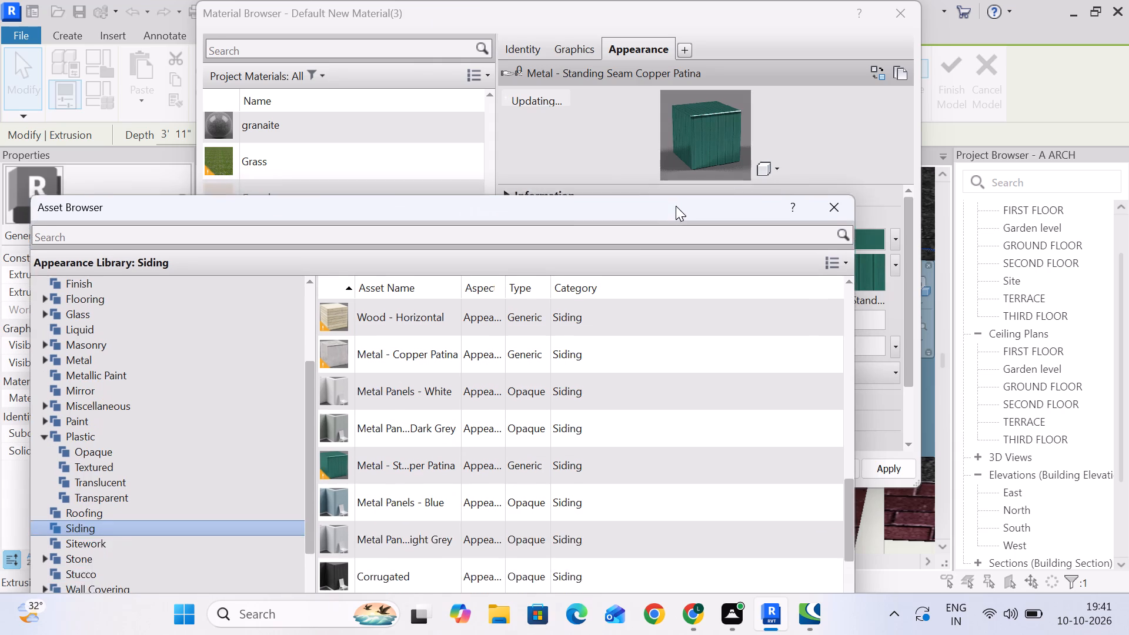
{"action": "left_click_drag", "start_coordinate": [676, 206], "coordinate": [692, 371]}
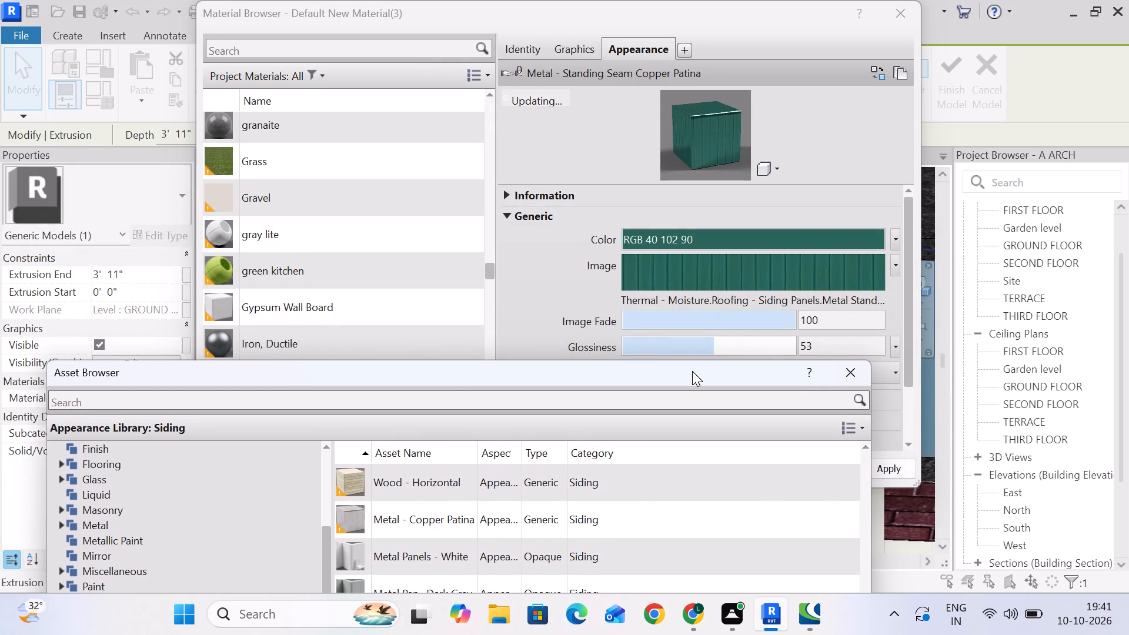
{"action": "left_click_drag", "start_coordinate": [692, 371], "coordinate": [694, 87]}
Replace the kitchen kabood appearance with the Siding asset Metal Panels - Blue and assign the material to the front strip extrusion.
{"action": "scroll", "coordinate": [155, 303], "scroll_direction": "down", "scroll_amount": 1}
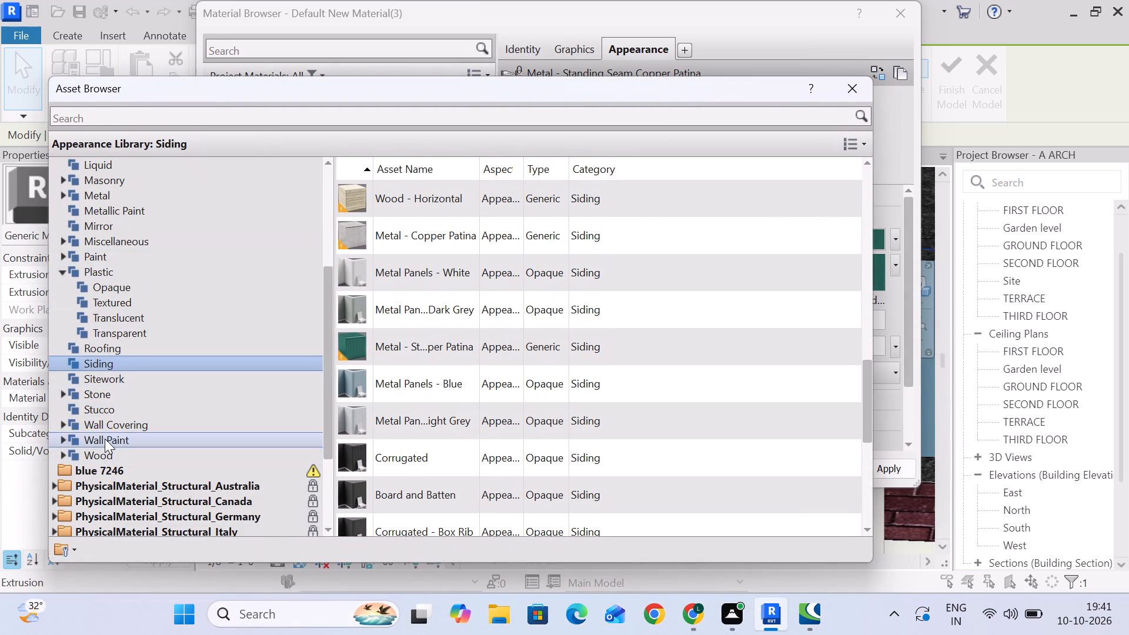
{"action": "scroll", "coordinate": [77, 436], "scroll_direction": "down", "scroll_amount": 3}
{"action": "scroll", "coordinate": [78, 436], "scroll_direction": "up", "scroll_amount": 3}
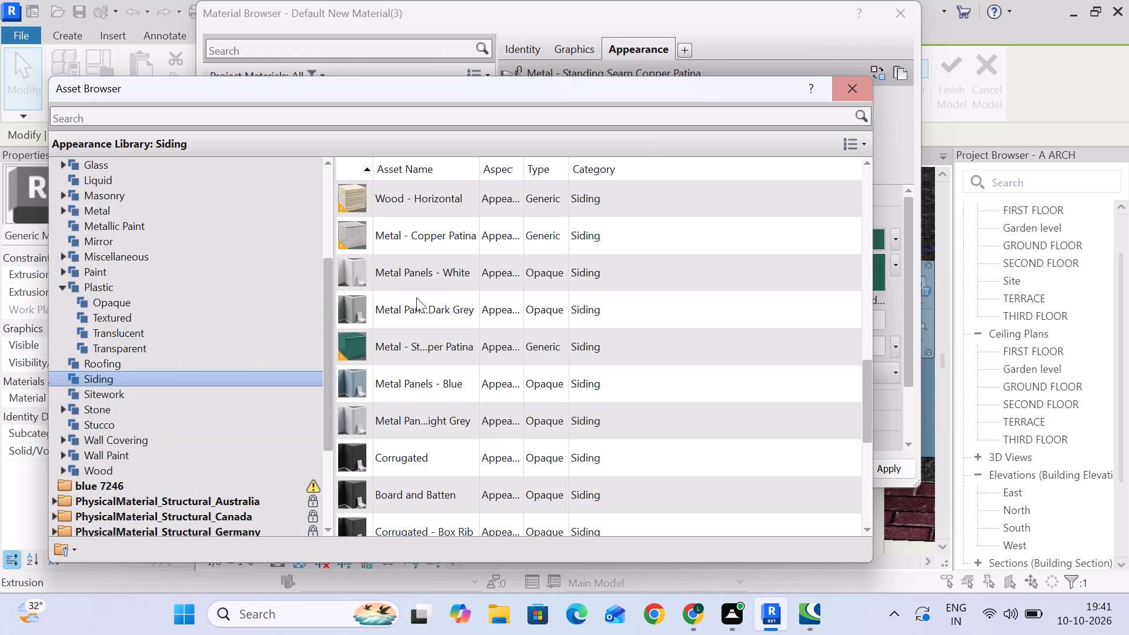
{"action": "scroll", "coordinate": [416, 315], "scroll_direction": "down", "scroll_amount": 1}
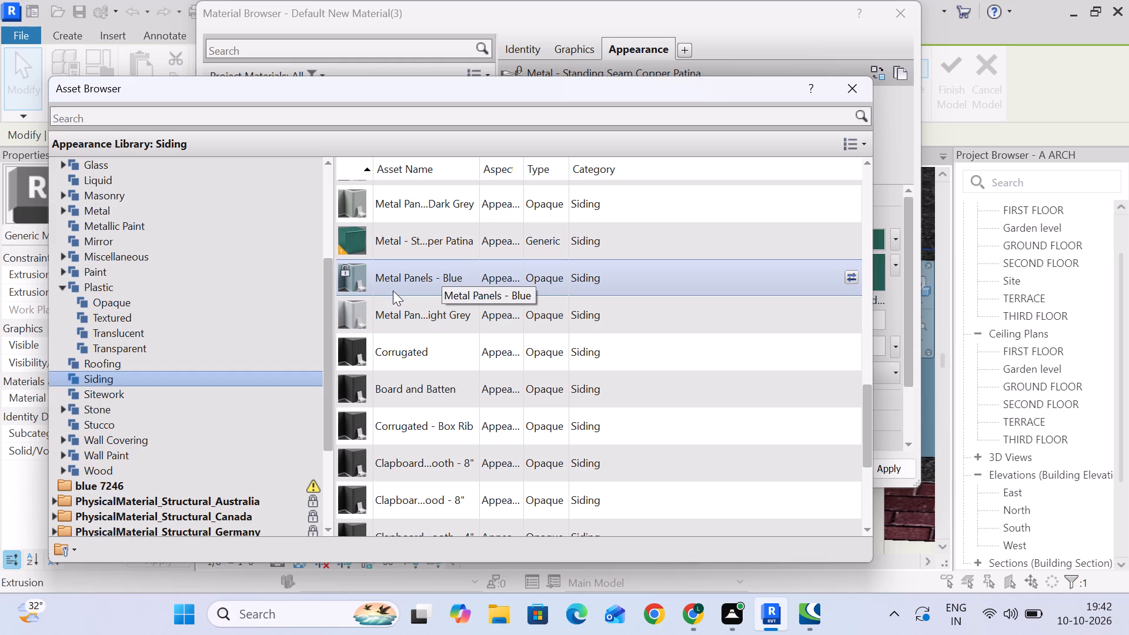
{"action": "left_click", "coordinate": [851, 275]}
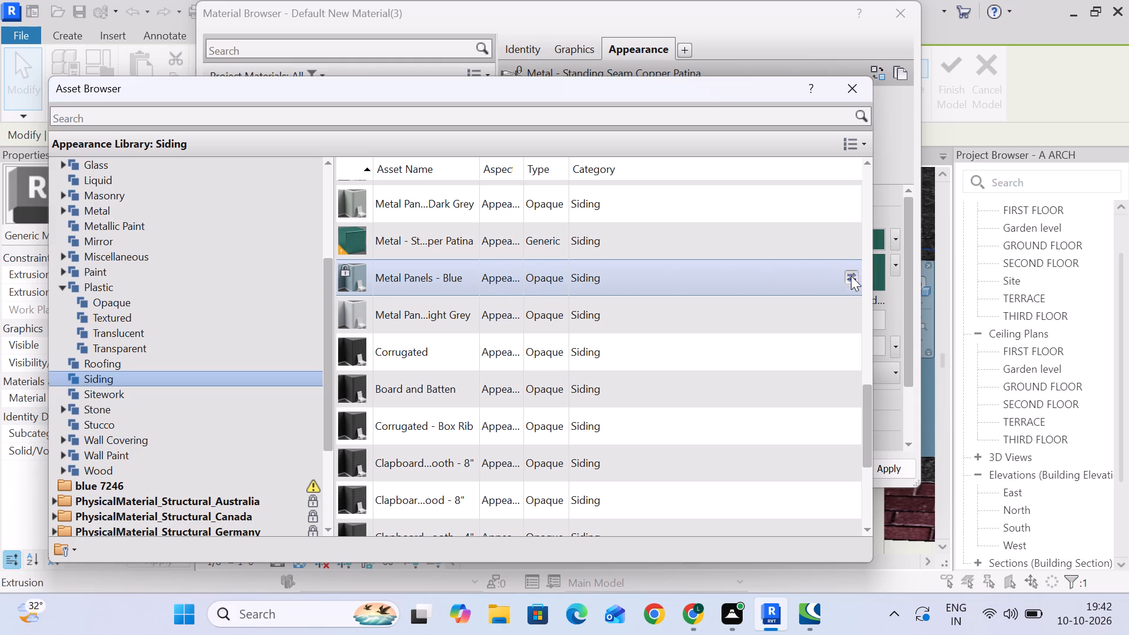
{"action": "left_click", "coordinate": [851, 93]}
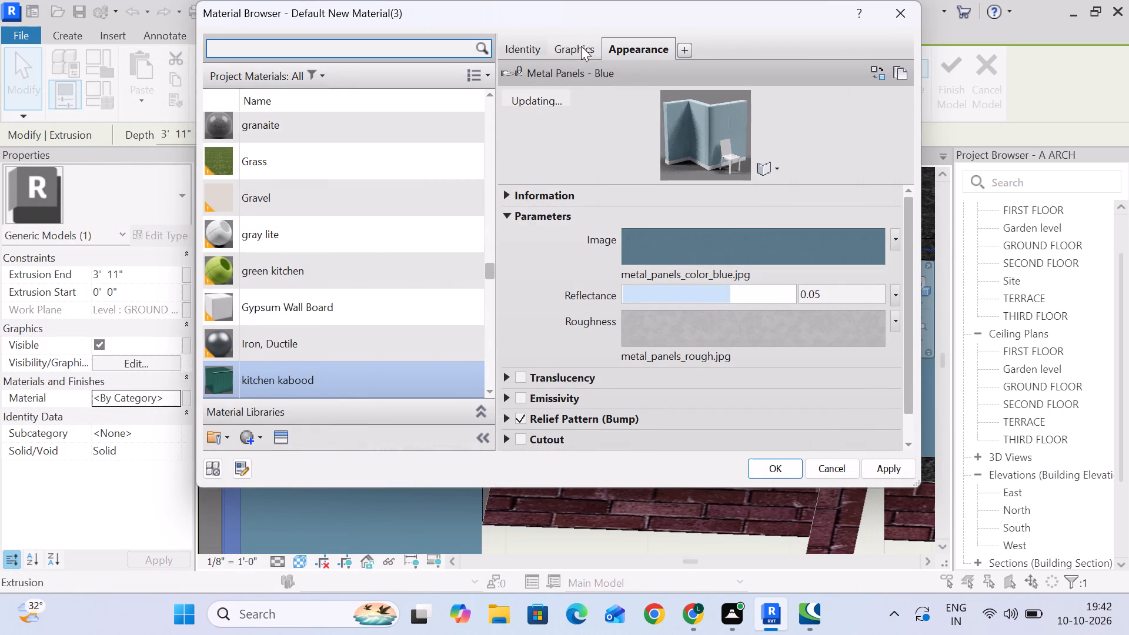
{"action": "left_click", "coordinate": [580, 46]}
{"action": "left_click_drag", "start_coordinate": [623, 91], "coordinate": [628, 93]}
{"action": "left_click", "coordinate": [630, 36]}
{"action": "left_click", "coordinate": [631, 45]}
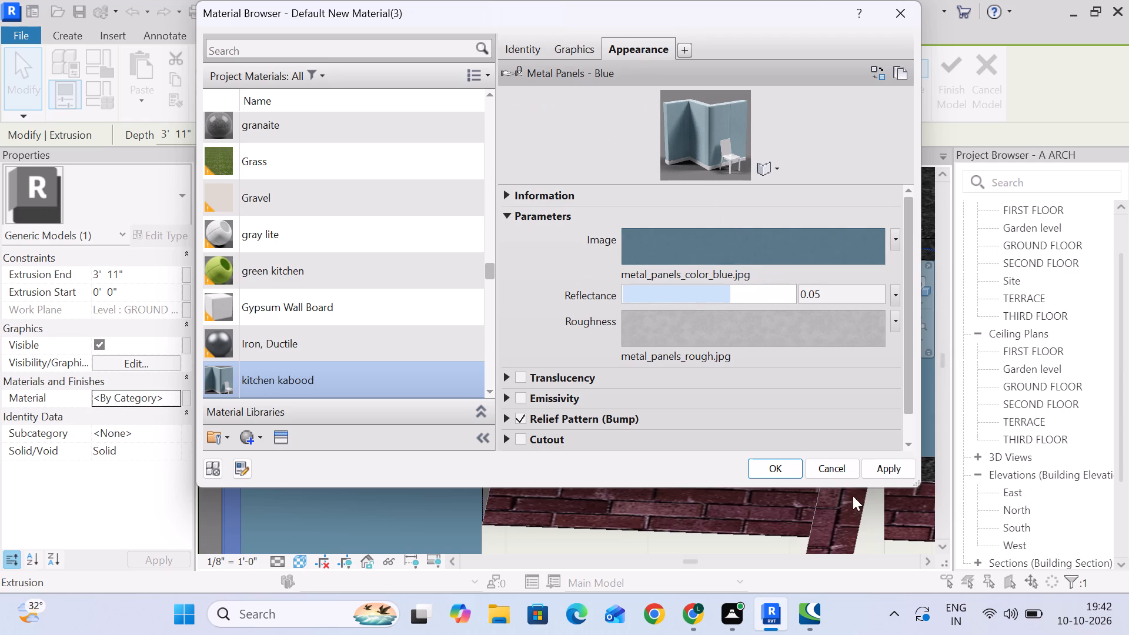
{"action": "left_click", "coordinate": [891, 473]}
{"action": "left_click", "coordinate": [772, 466]}
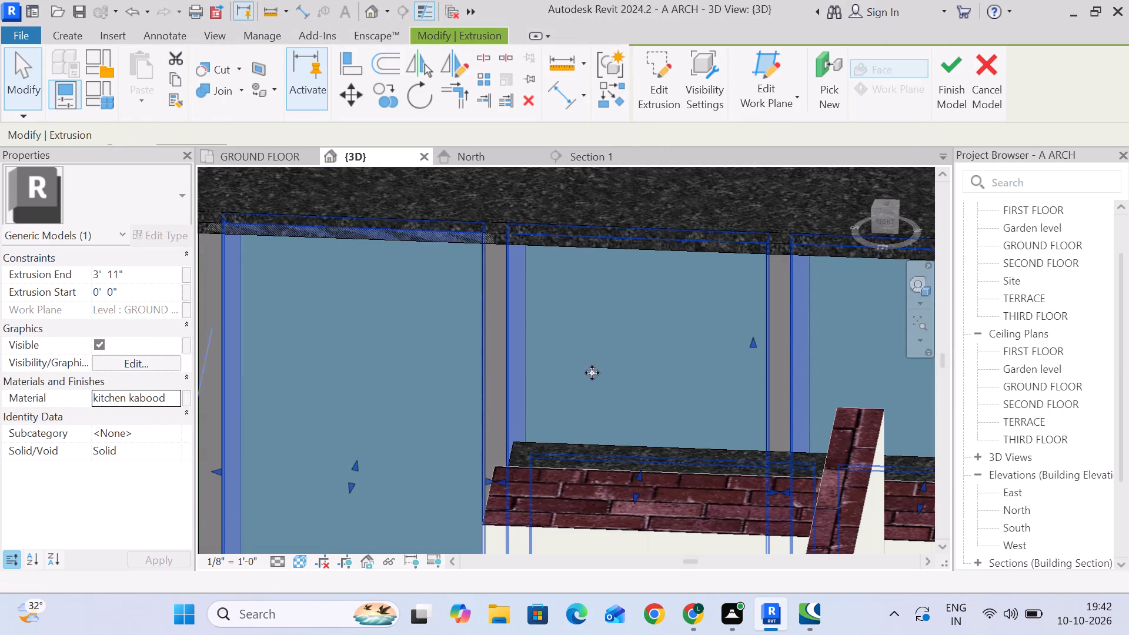
Assign the kitchen kabood material to the extrusion of vertical support panels under the granite slab.
{"action": "scroll", "coordinate": [574, 353], "scroll_direction": "down", "scroll_amount": 8}
{"action": "scroll", "coordinate": [429, 340], "scroll_direction": "up", "scroll_amount": 3}
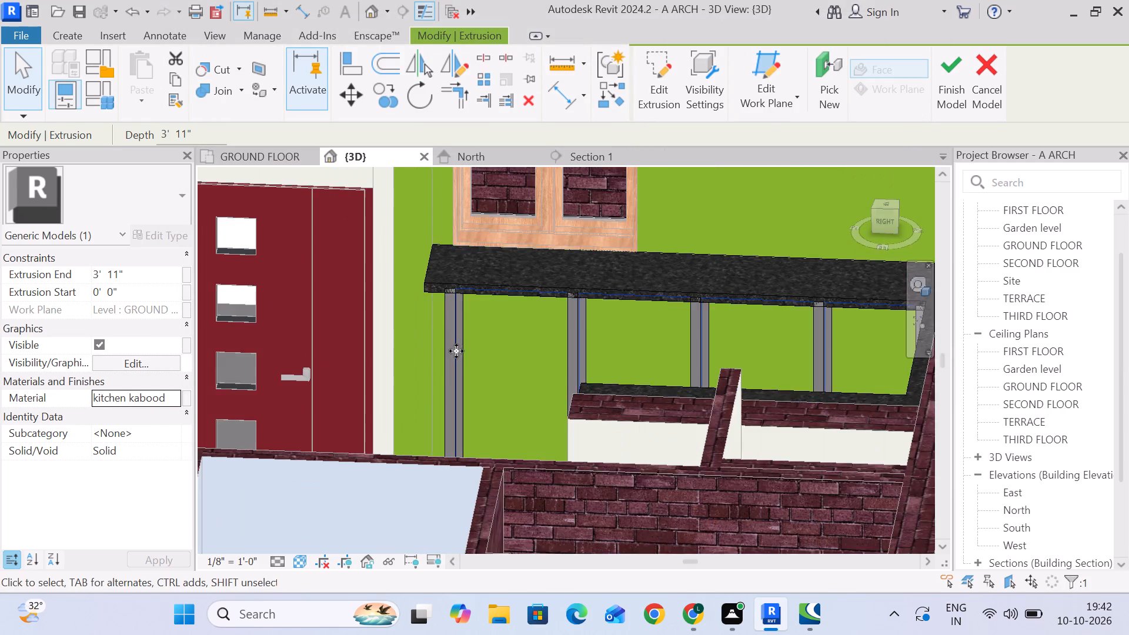
{"action": "scroll", "coordinate": [451, 357], "scroll_direction": "up", "scroll_amount": 3}
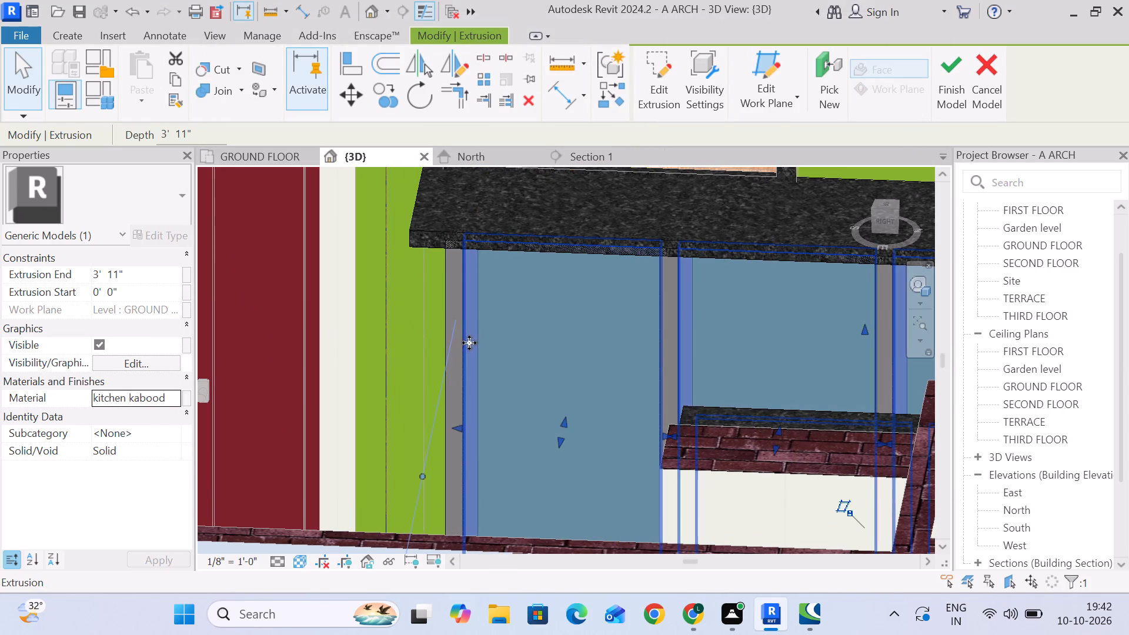
{"action": "left_click", "coordinate": [453, 359]}
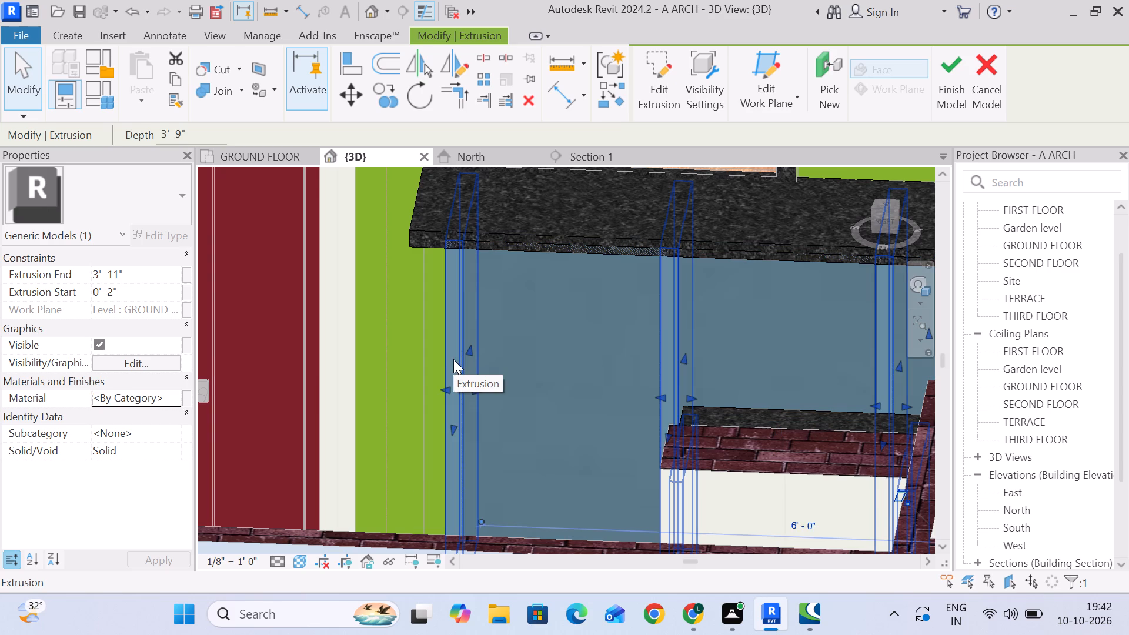
{"action": "left_click", "coordinate": [172, 399]}
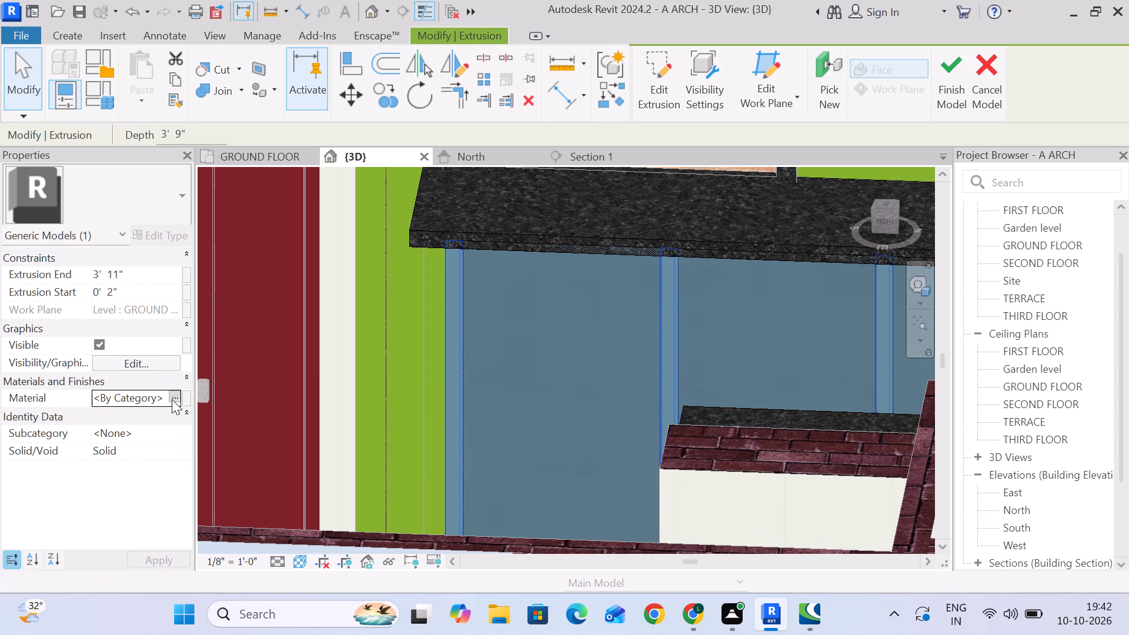
{"action": "left_click", "coordinate": [298, 256]}
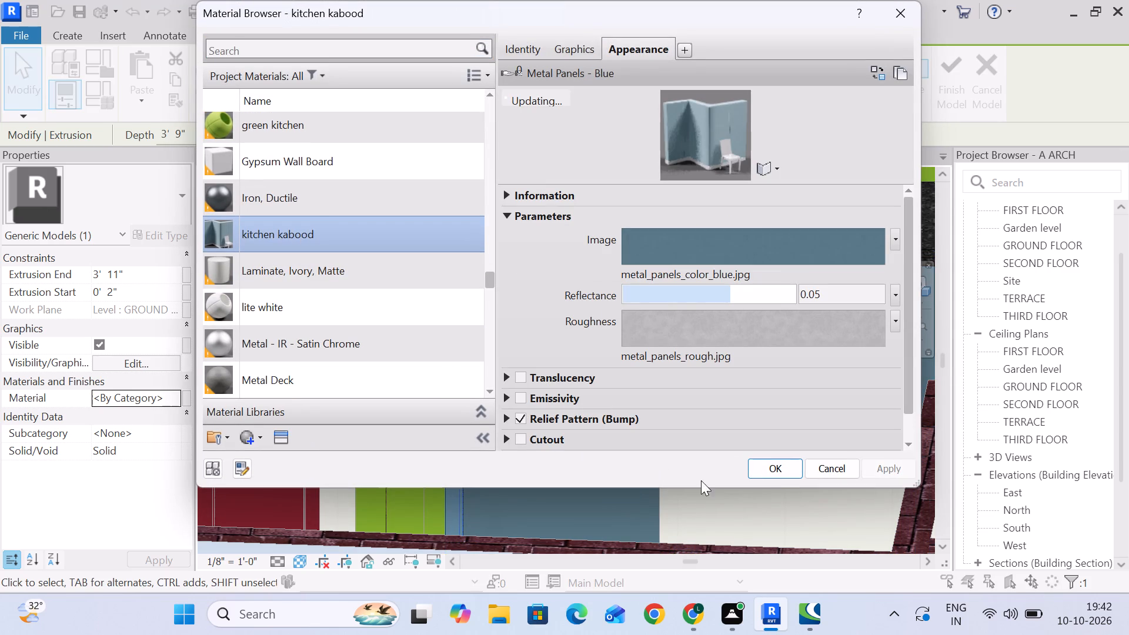
{"action": "left_click", "coordinate": [770, 469]}
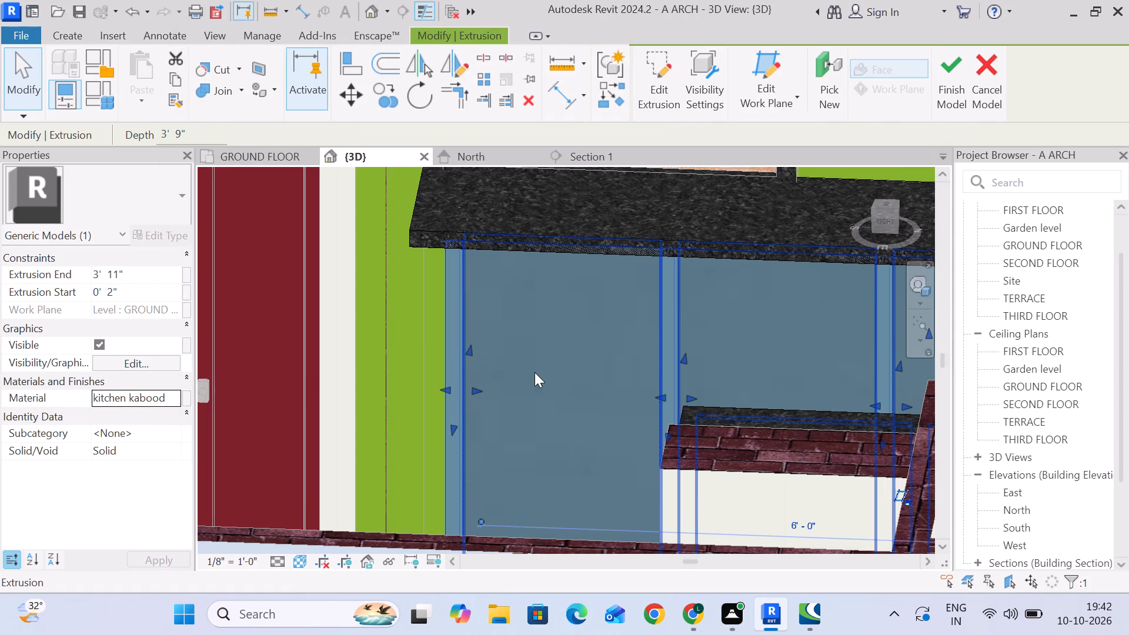
{"action": "key", "text": "Escape"}
Examine the kitchen counter with its cupboard finish from several angles in the 3D view.
{"action": "scroll", "coordinate": [562, 372], "scroll_direction": "down", "scroll_amount": 5}
{"action": "middle_click_drag", "start_coordinate": [562, 372], "coordinate": [433, 345]}
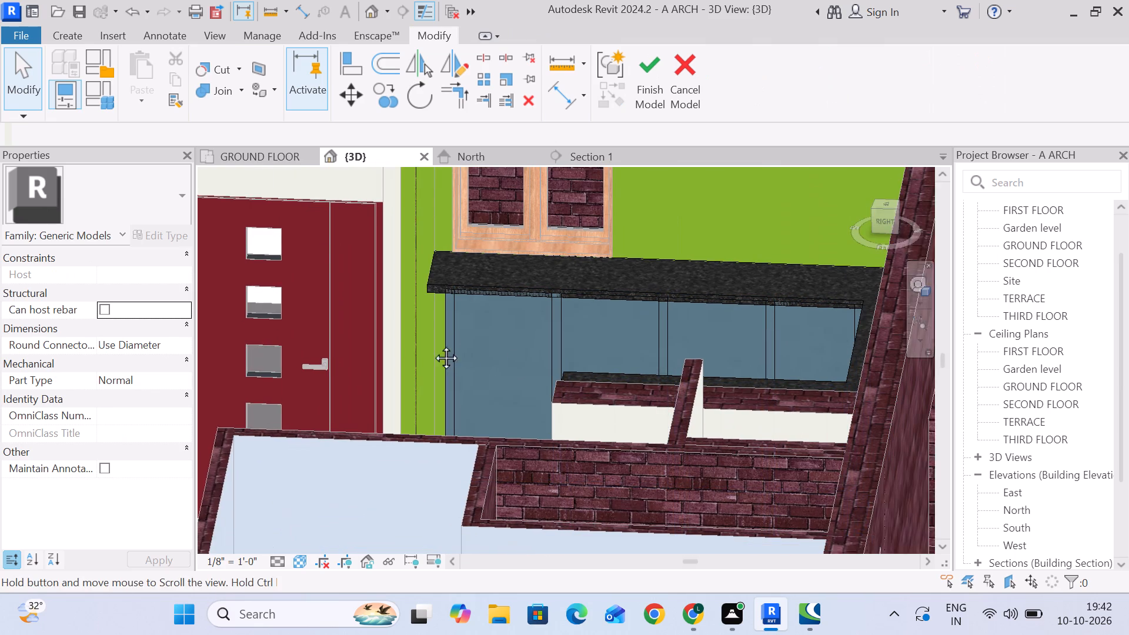
{"action": "middle_click_drag", "start_coordinate": [433, 345], "coordinate": [420, 345]}
{"action": "scroll", "coordinate": [450, 372], "scroll_direction": "down", "scroll_amount": 2}
{"action": "middle_click_drag", "start_coordinate": [443, 375], "coordinate": [499, 390]}
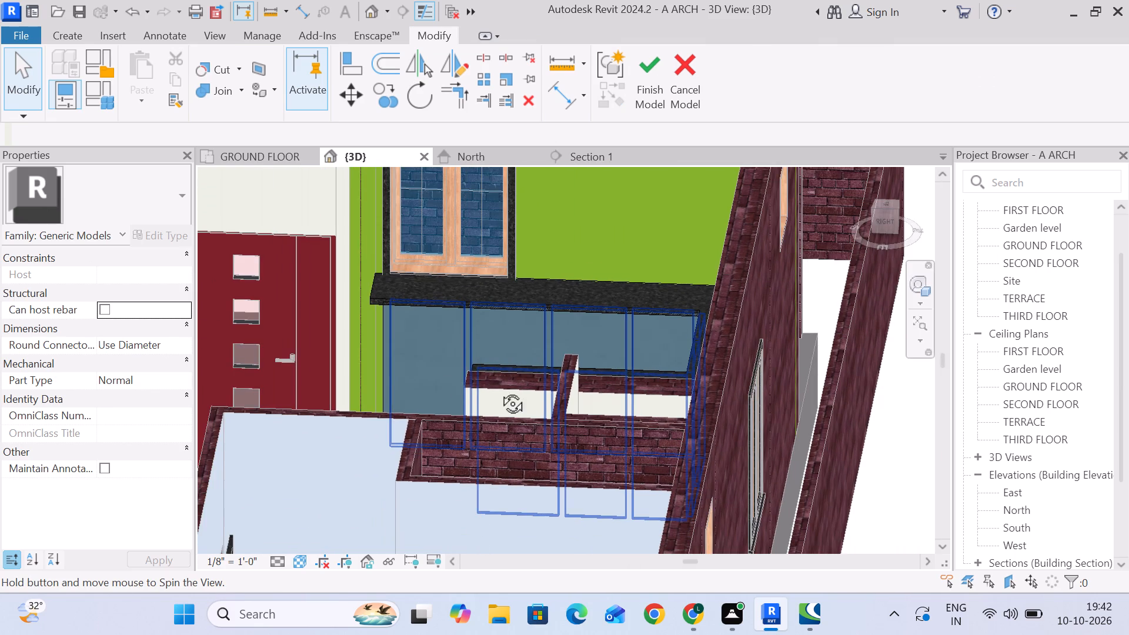
{"action": "middle_click_drag", "start_coordinate": [499, 390], "coordinate": [481, 444]}
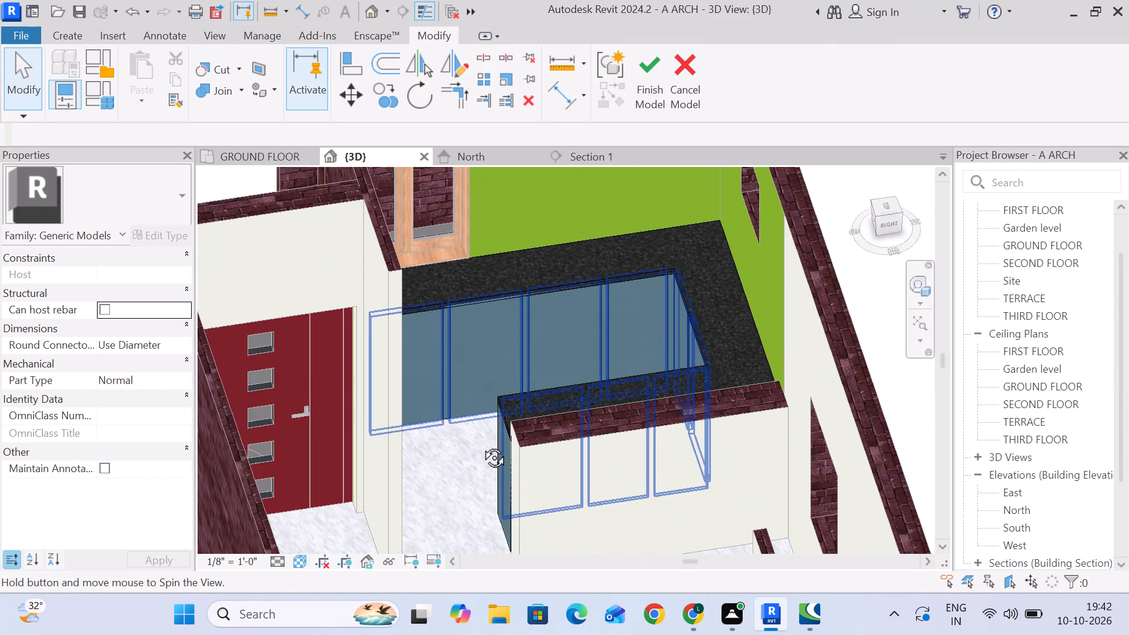
{"action": "middle_click_drag", "start_coordinate": [481, 444], "coordinate": [481, 445]}
{"action": "middle_click_drag", "start_coordinate": [564, 343], "coordinate": [551, 264], "text": "shift"}
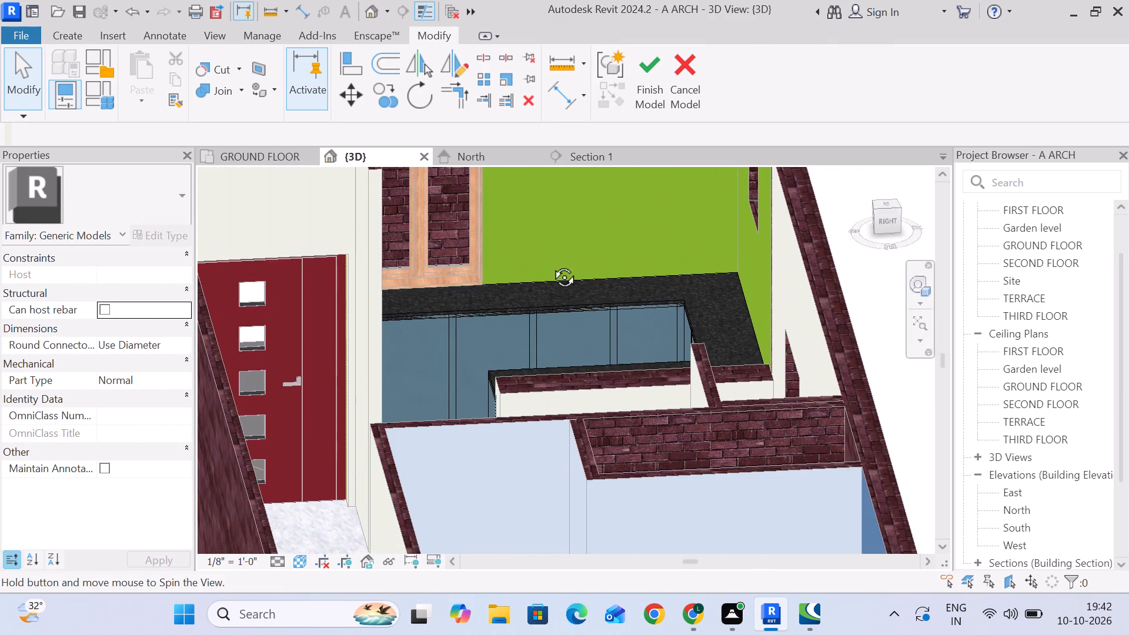
{"action": "middle_click_drag", "start_coordinate": [551, 264], "coordinate": [553, 222], "text": "shift"}
{"action": "scroll", "coordinate": [553, 222], "scroll_direction": "up", "scroll_amount": 1}
{"action": "scroll", "coordinate": [557, 222], "scroll_direction": "down", "scroll_amount": 4}
{"action": "scroll", "coordinate": [560, 230], "scroll_direction": "up", "scroll_amount": 1}
{"action": "scroll", "coordinate": [566, 225], "scroll_direction": "down", "scroll_amount": 1}
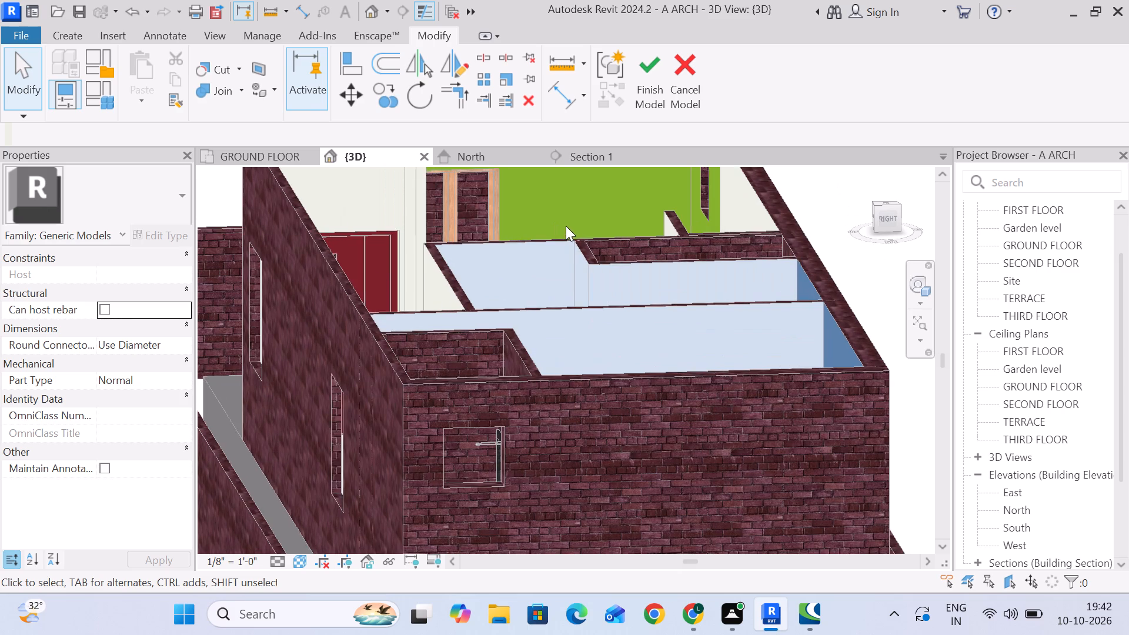
{"action": "scroll", "coordinate": [566, 226], "scroll_direction": "down", "scroll_amount": 1}
{"action": "middle_click_drag", "start_coordinate": [565, 233], "coordinate": [540, 246], "text": "shift"}
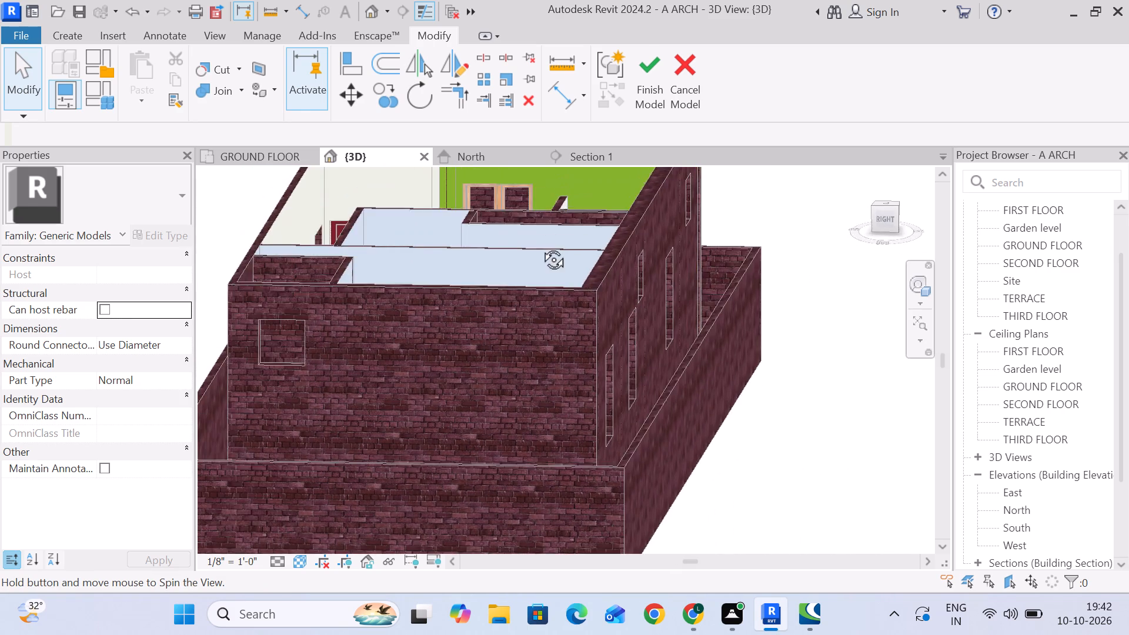
{"action": "middle_click_drag", "start_coordinate": [540, 246], "coordinate": [572, 296], "text": "shift"}
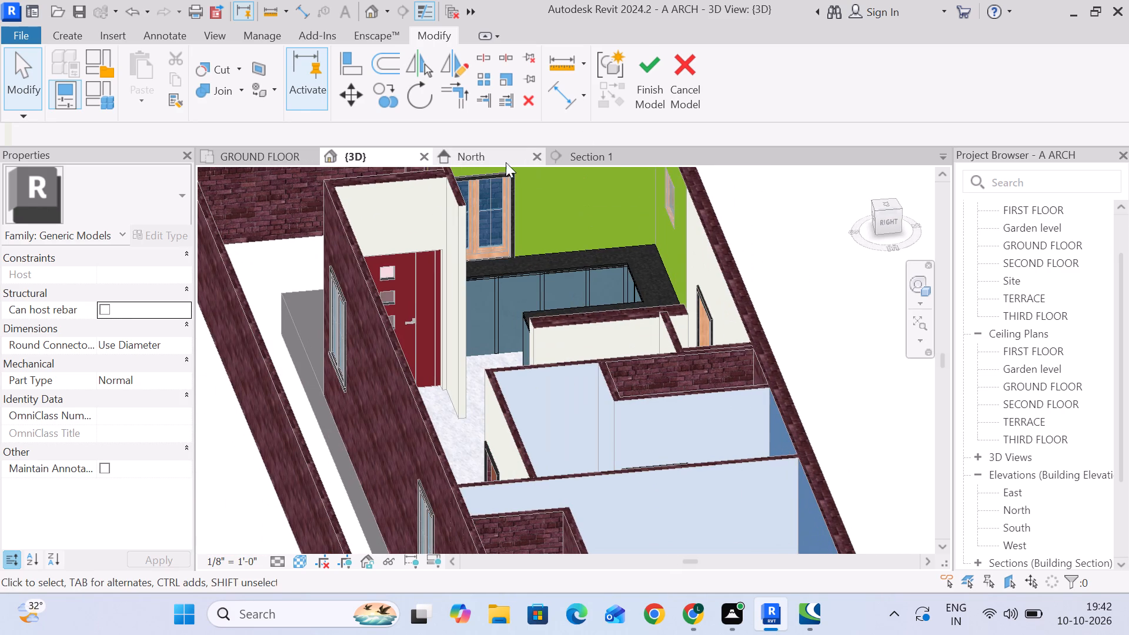
Examine the kitchen counter, cupboard panels and windows in Section 1 and from several angles in the 3D view.
{"action": "left_click", "coordinate": [589, 162]}
{"action": "scroll", "coordinate": [583, 302], "scroll_direction": "down", "scroll_amount": 4}
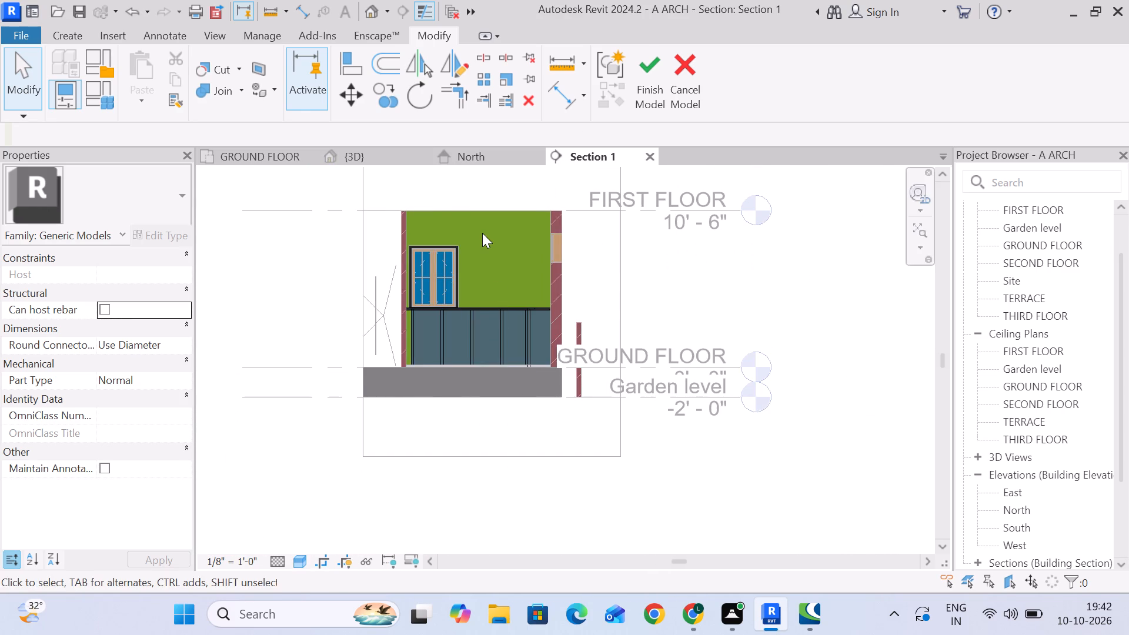
{"action": "scroll", "coordinate": [482, 233], "scroll_direction": "up", "scroll_amount": 8}
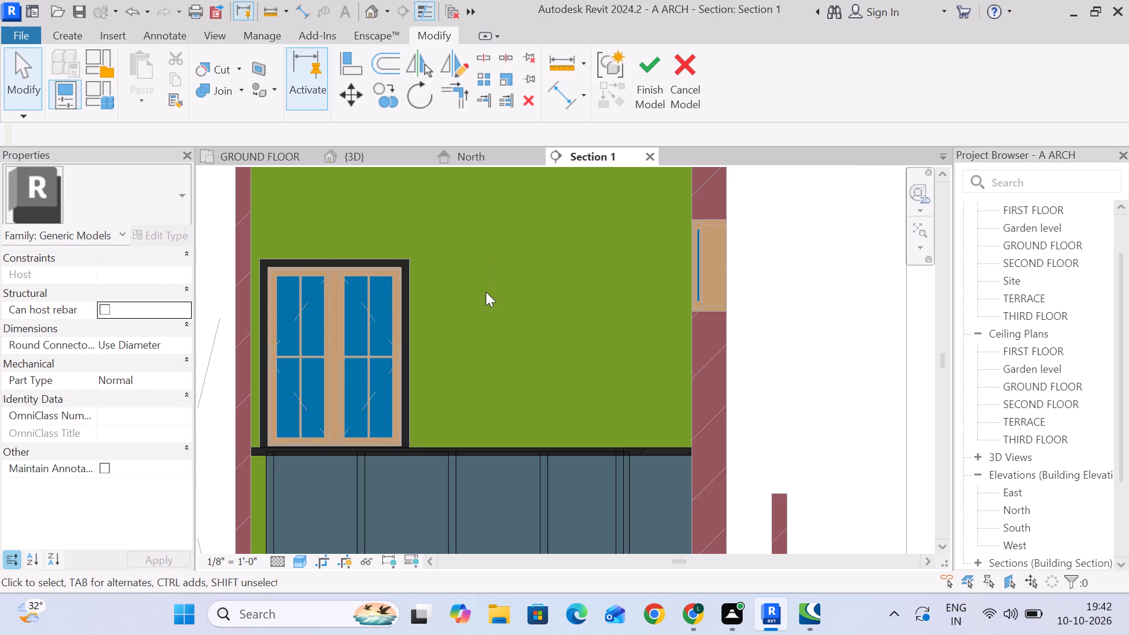
{"action": "scroll", "coordinate": [486, 292], "scroll_direction": "down", "scroll_amount": 3}
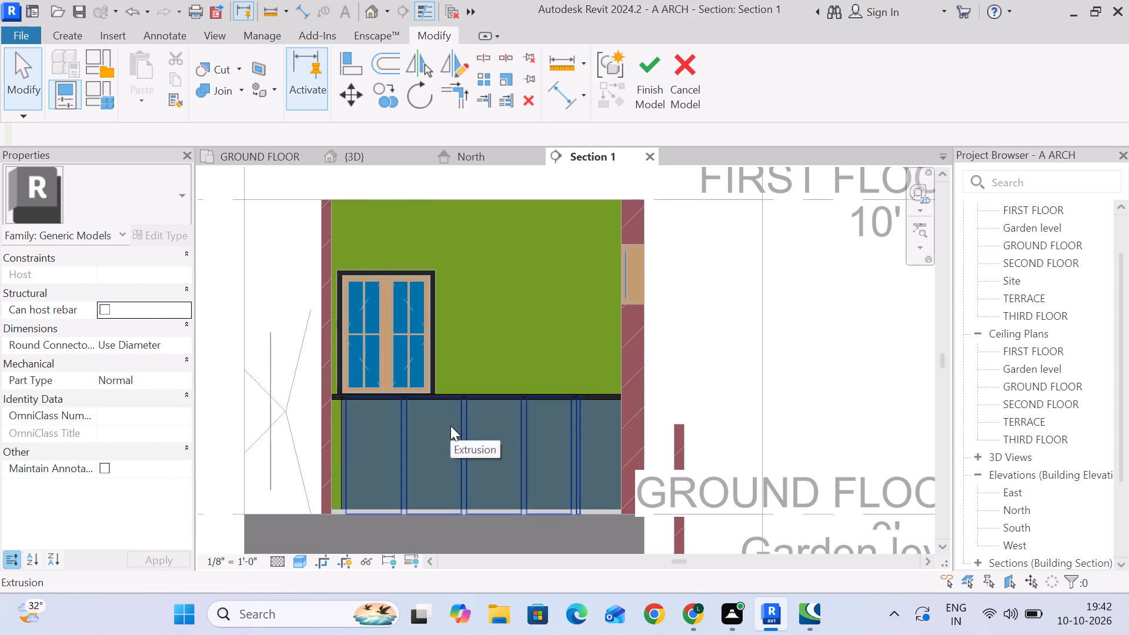
{"action": "left_click", "coordinate": [496, 423]}
{"action": "left_click", "coordinate": [723, 253]}
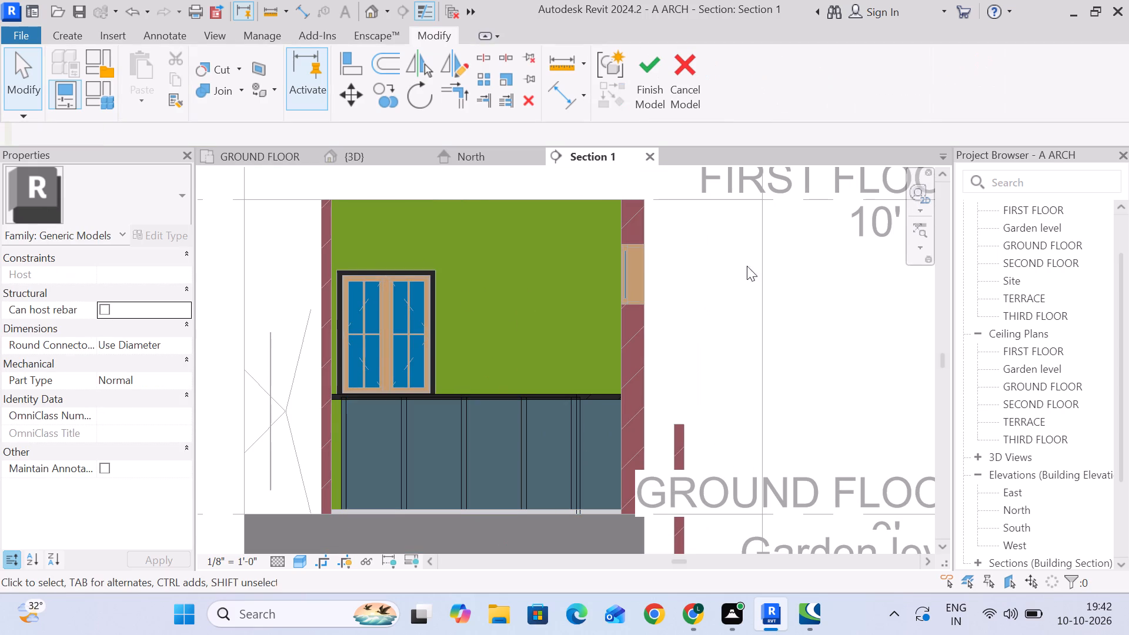
{"action": "scroll", "coordinate": [796, 290], "scroll_direction": "down", "scroll_amount": 3}
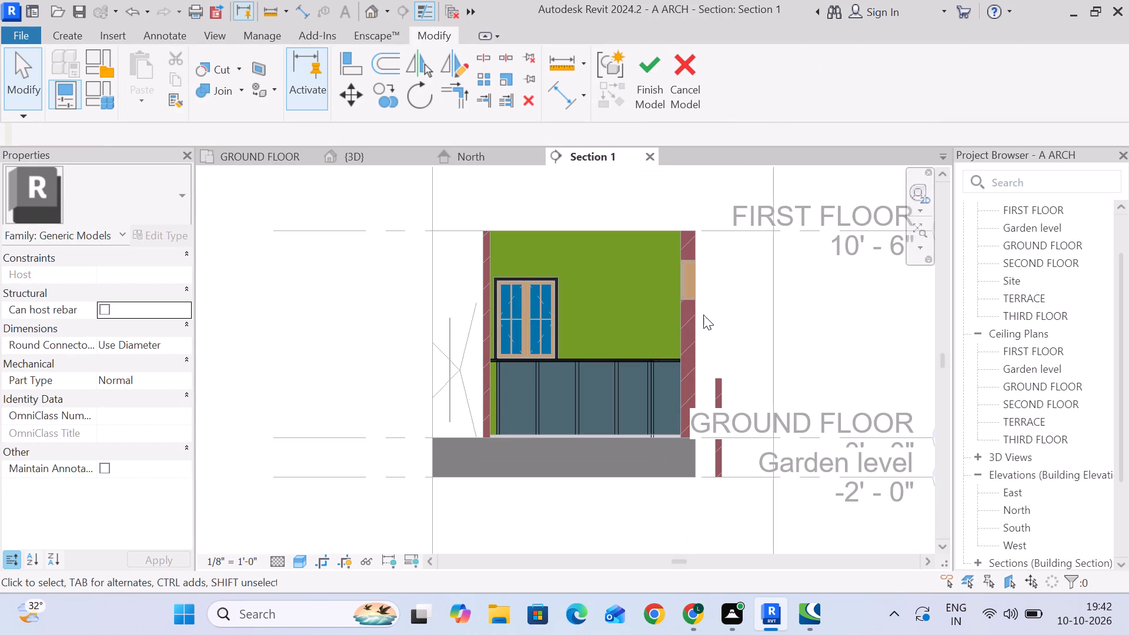
{"action": "middle_click_drag", "start_coordinate": [703, 315], "coordinate": [619, 301], "text": "shift"}
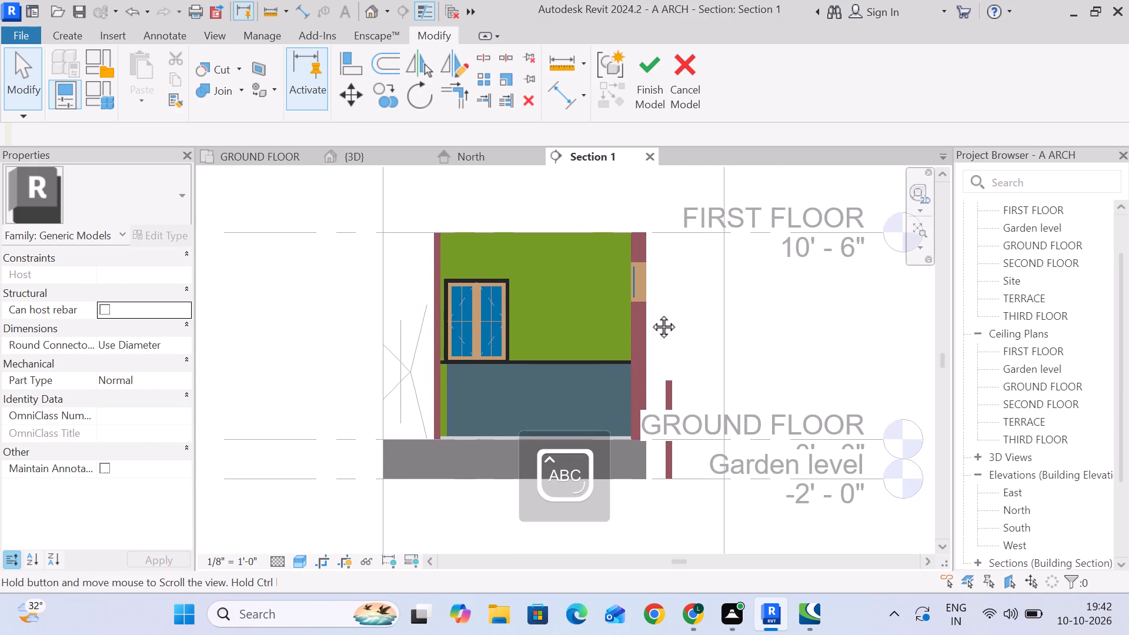
{"action": "left_click", "coordinate": [346, 152]}
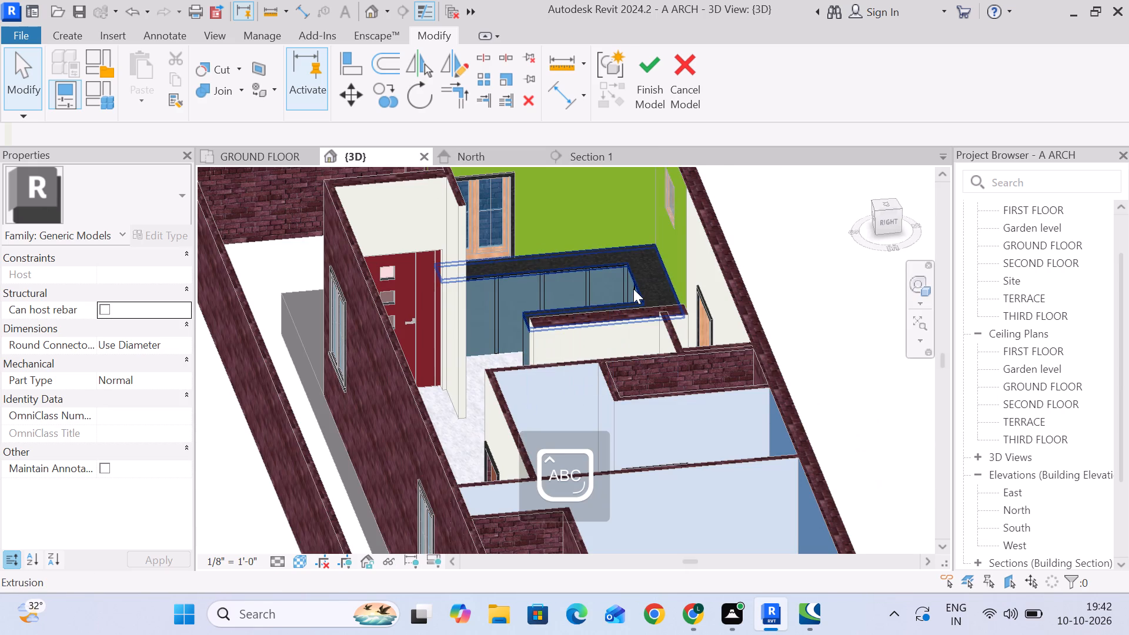
{"action": "scroll", "coordinate": [633, 289], "scroll_direction": "down", "scroll_amount": 3}
{"action": "middle_click_drag", "start_coordinate": [599, 268], "coordinate": [666, 276]}
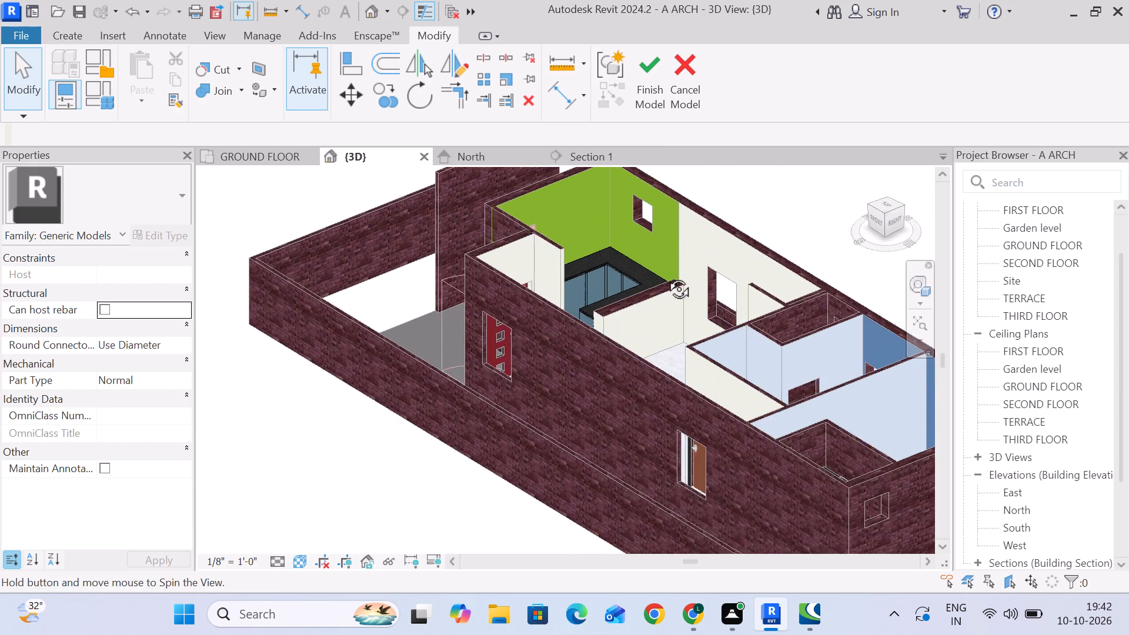
{"action": "middle_click_drag", "start_coordinate": [666, 276], "coordinate": [663, 252]}
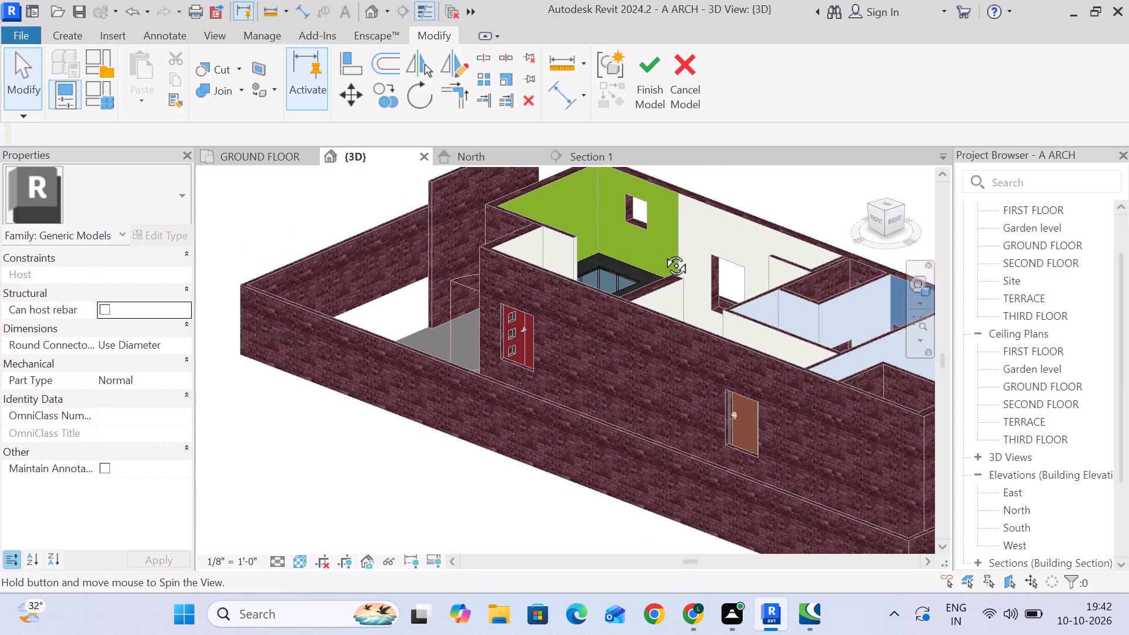
{"action": "middle_click_drag", "start_coordinate": [663, 252], "coordinate": [642, 255]}
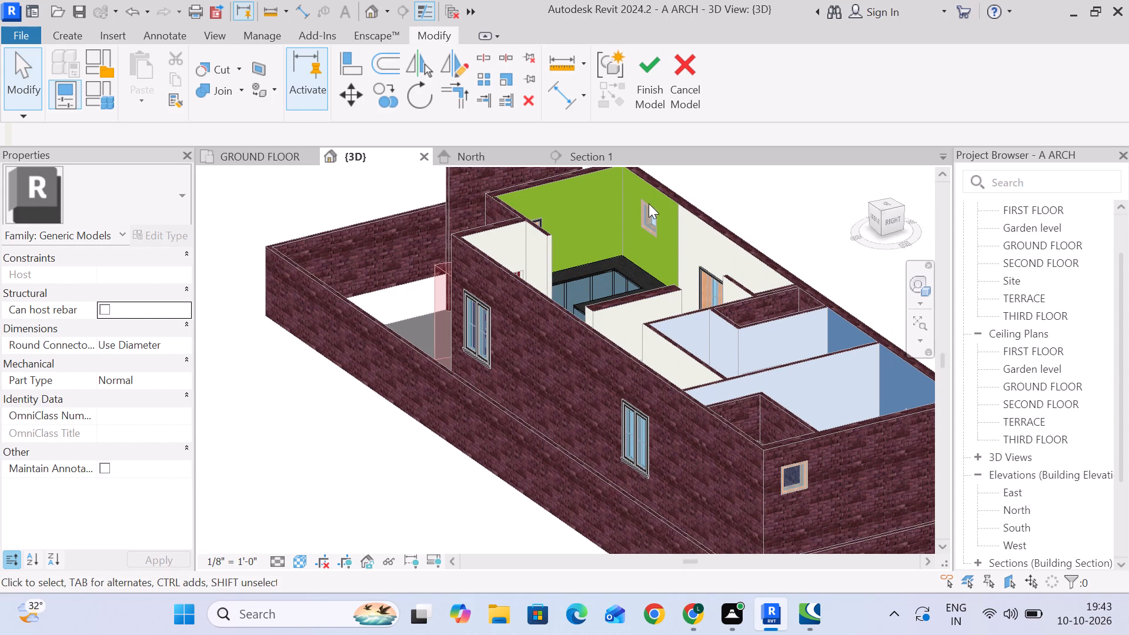
{"action": "middle_click_drag", "start_coordinate": [719, 196], "coordinate": [666, 283]}
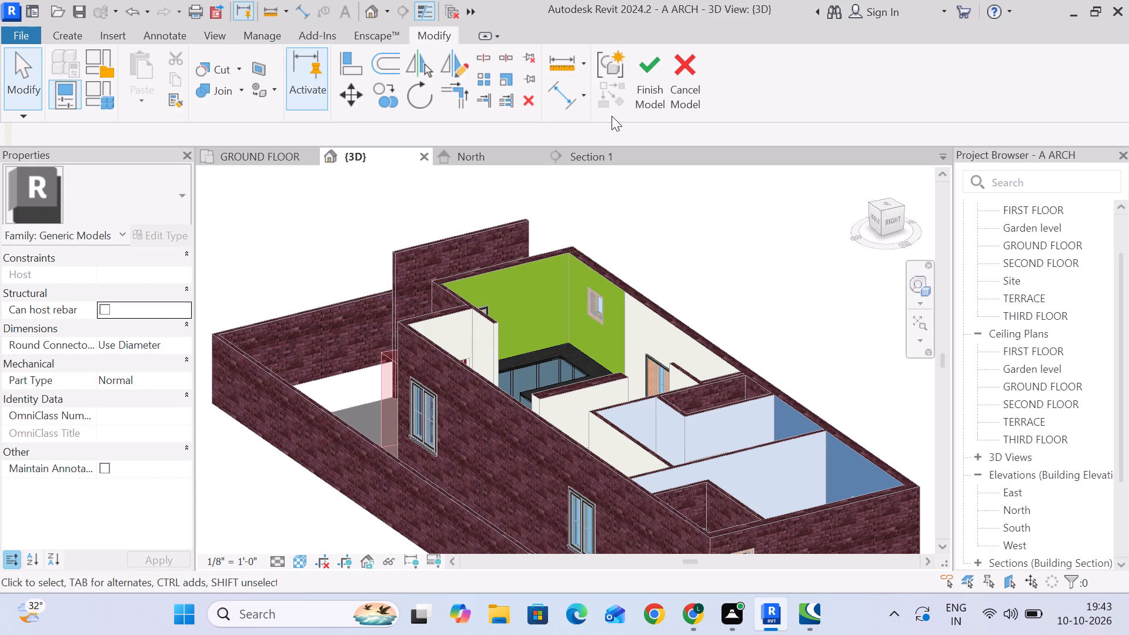
Finish the in-place kitchen counter model.
{"action": "left_click", "coordinate": [630, 90]}
{"action": "left_click", "coordinate": [642, 88]}
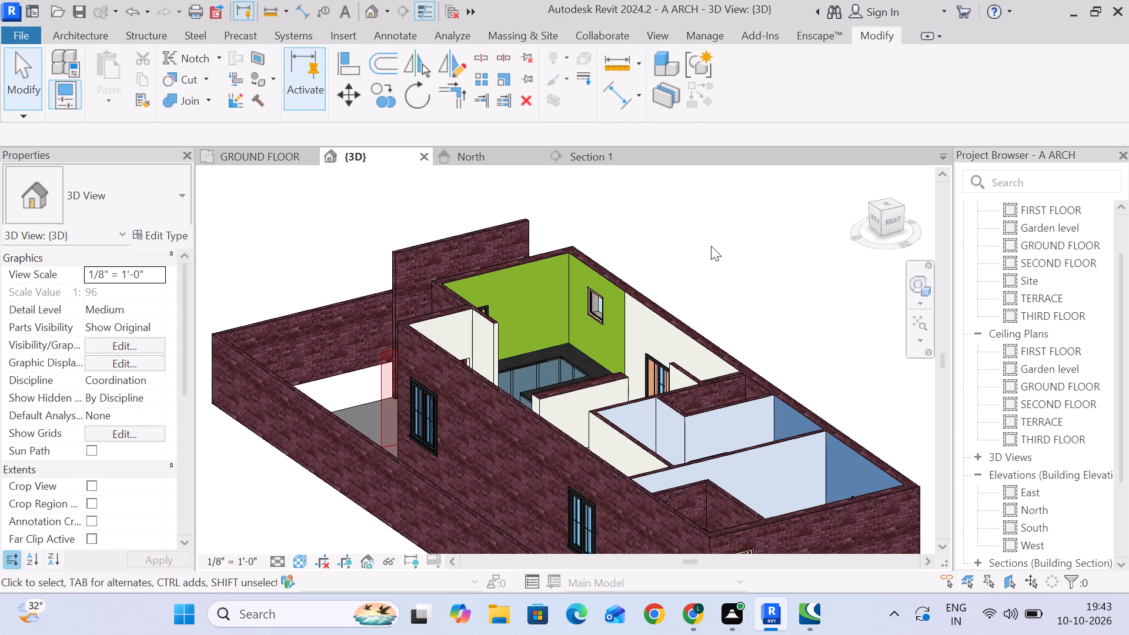
Delete the small fixed 16" x 24" window from the green kitchen wall.
{"action": "left_click", "coordinate": [711, 246]}
{"action": "scroll", "coordinate": [600, 315], "scroll_direction": "up", "scroll_amount": 3}
{"action": "left_click", "coordinate": [598, 314]}
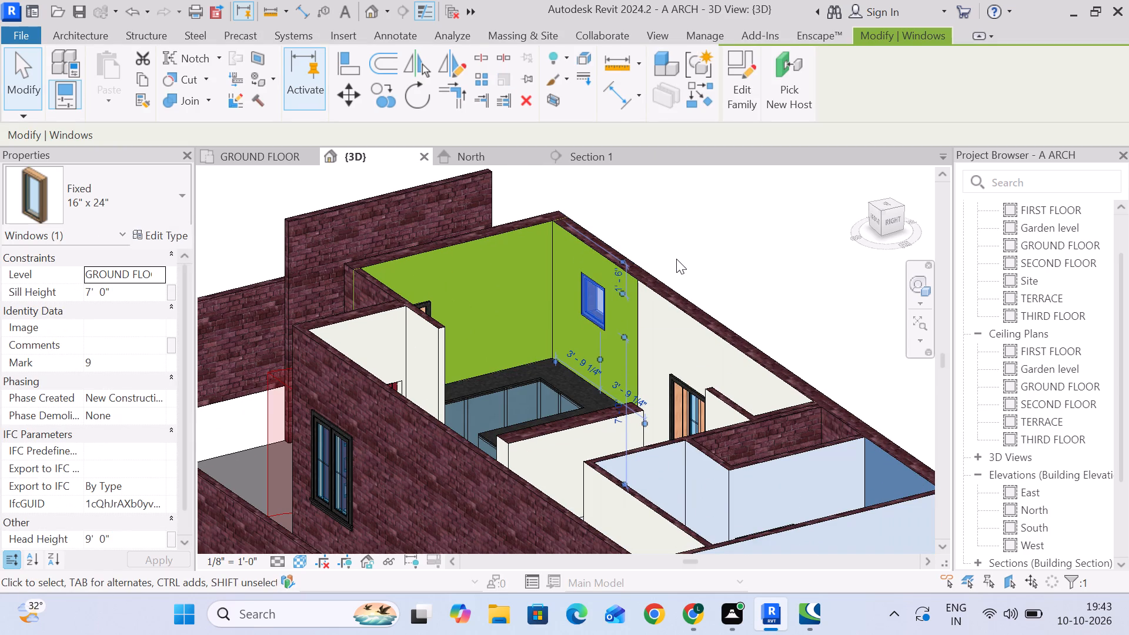
{"action": "key", "text": "Delete"}
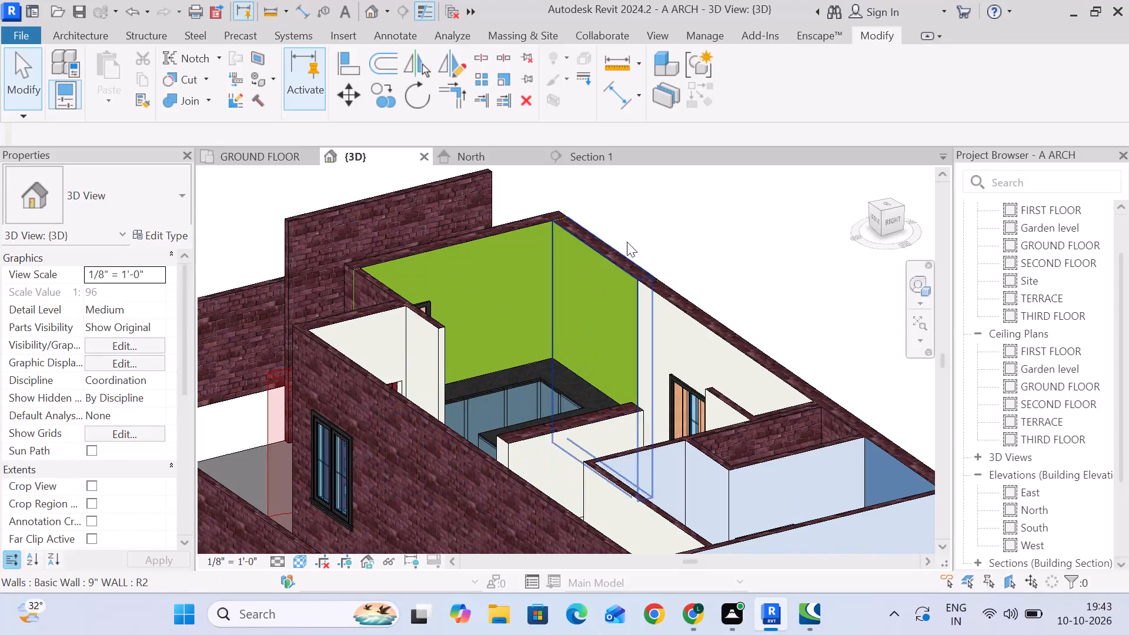
Examine the granite counter and the green kitchen walls from above in the 3D view.
{"action": "middle_click_drag", "start_coordinate": [682, 246], "coordinate": [746, 347]}
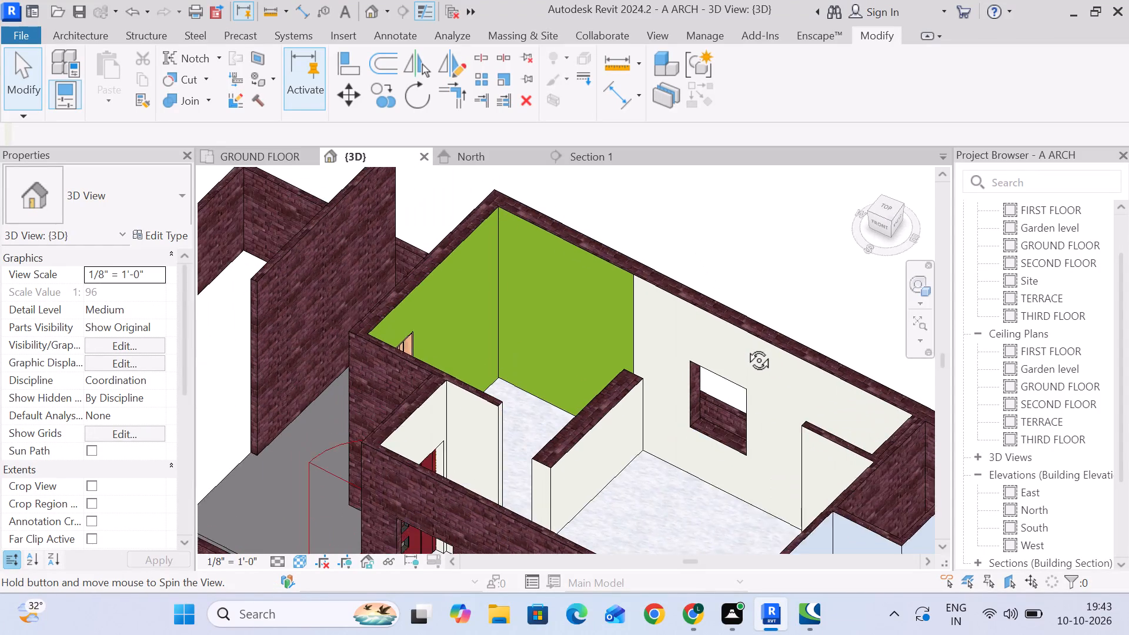
{"action": "middle_click_drag", "start_coordinate": [746, 347], "coordinate": [746, 347]}
{"action": "middle_click_drag", "start_coordinate": [743, 276], "coordinate": [699, 222]}
{"action": "scroll", "coordinate": [737, 268], "scroll_direction": "up", "scroll_amount": 1}
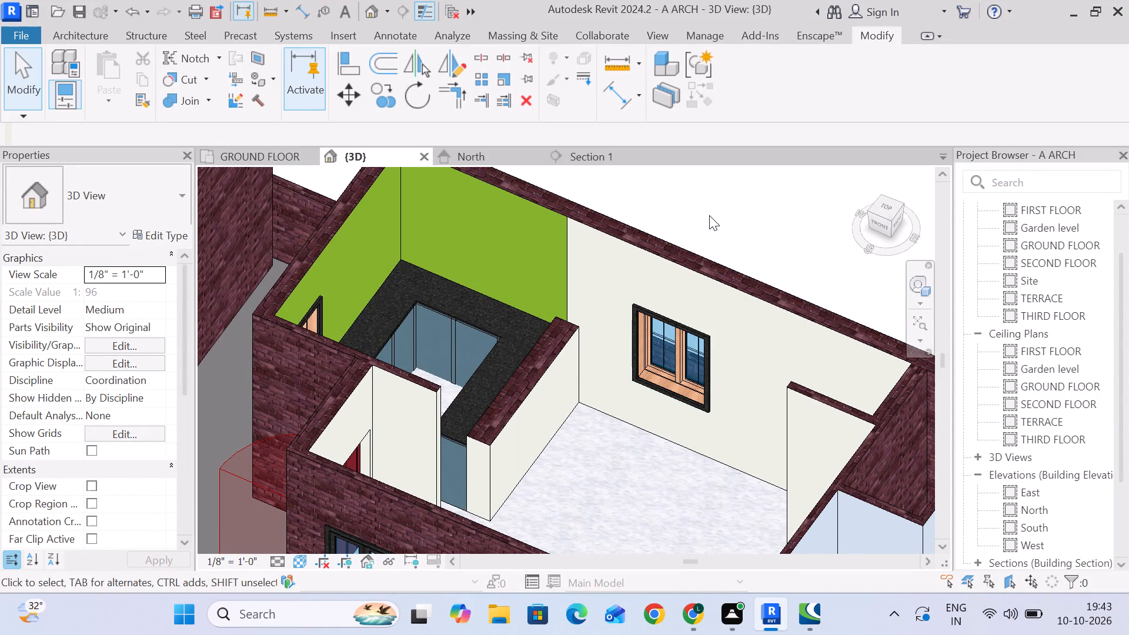
{"action": "middle_click_drag", "start_coordinate": [709, 215], "coordinate": [671, 185], "text": "shift"}
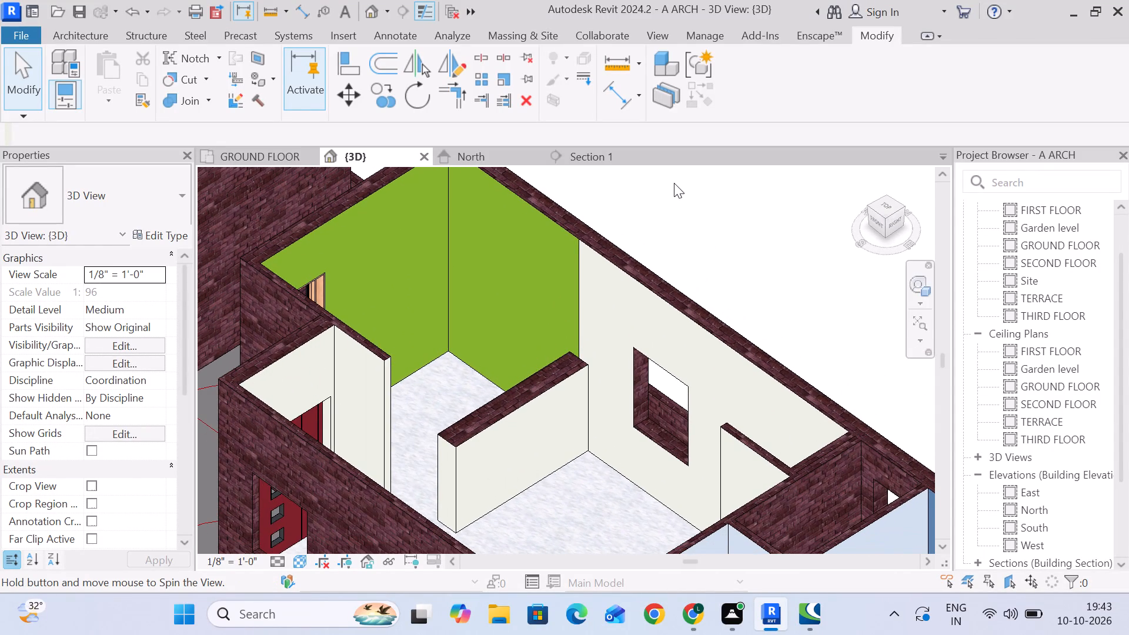
{"action": "scroll", "coordinate": [484, 432], "scroll_direction": "up", "scroll_amount": 5}
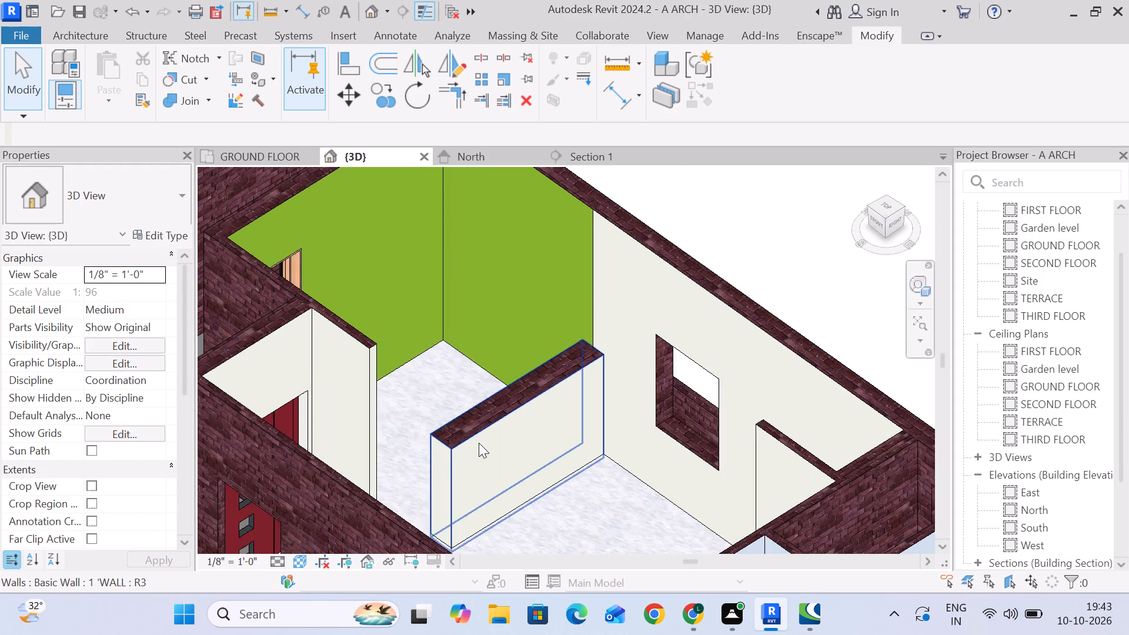
{"action": "scroll", "coordinate": [527, 260], "scroll_direction": "up", "scroll_amount": 1}
{"action": "middle_click_drag", "start_coordinate": [527, 260], "coordinate": [542, 354]}
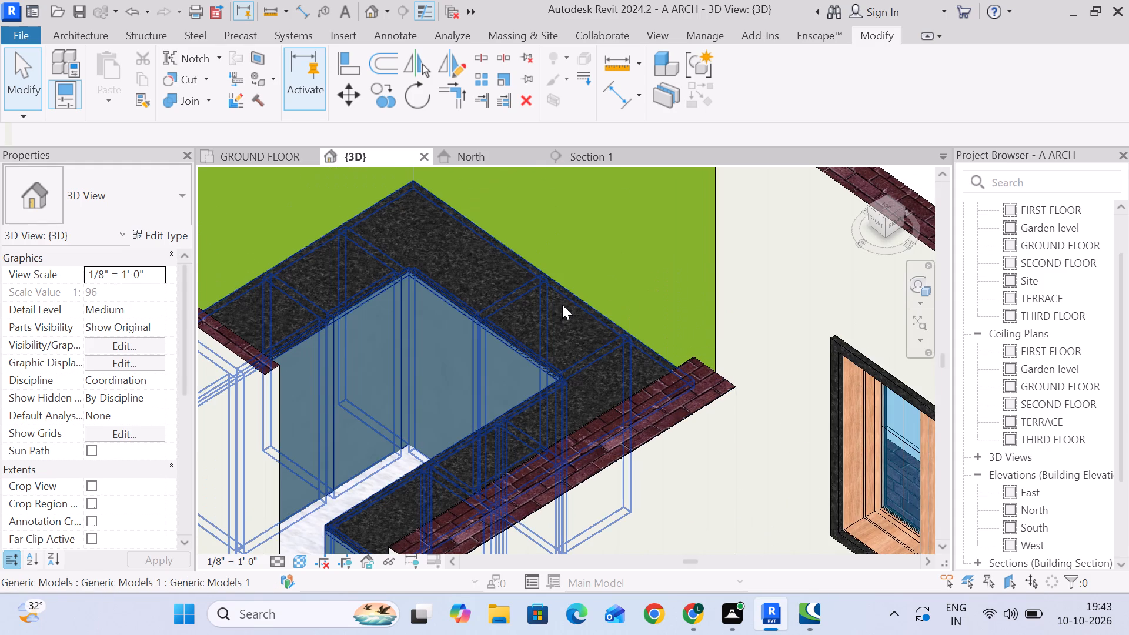
{"action": "scroll", "coordinate": [547, 300], "scroll_direction": "up", "scroll_amount": 7}
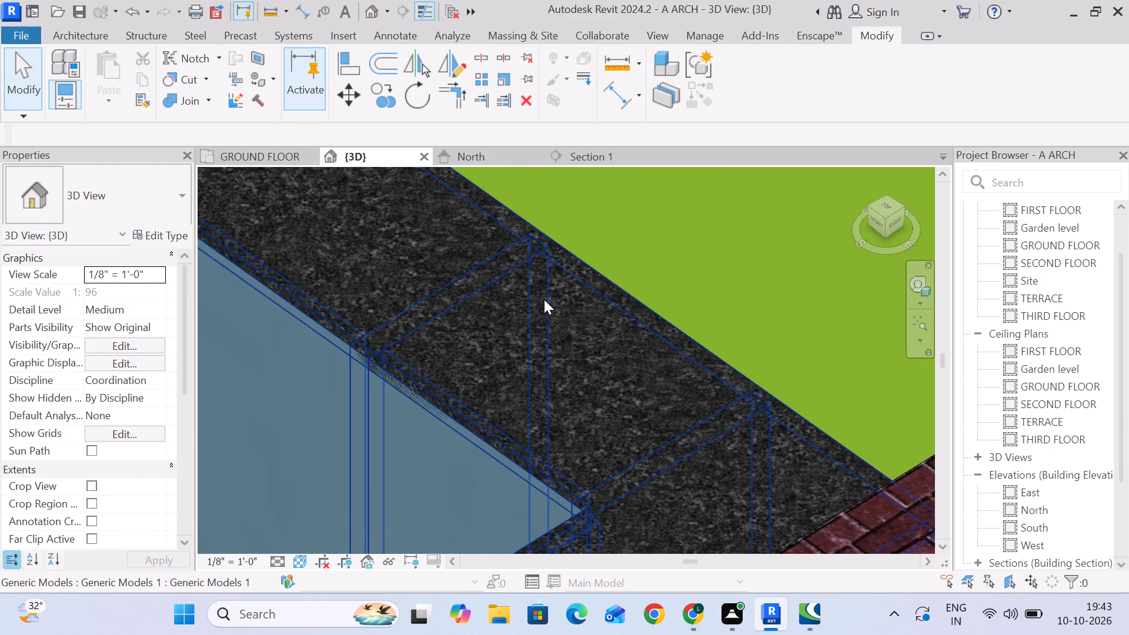
{"action": "scroll", "coordinate": [544, 301], "scroll_direction": "down", "scroll_amount": 6}
{"action": "middle_click_drag", "start_coordinate": [537, 246], "coordinate": [535, 440]}
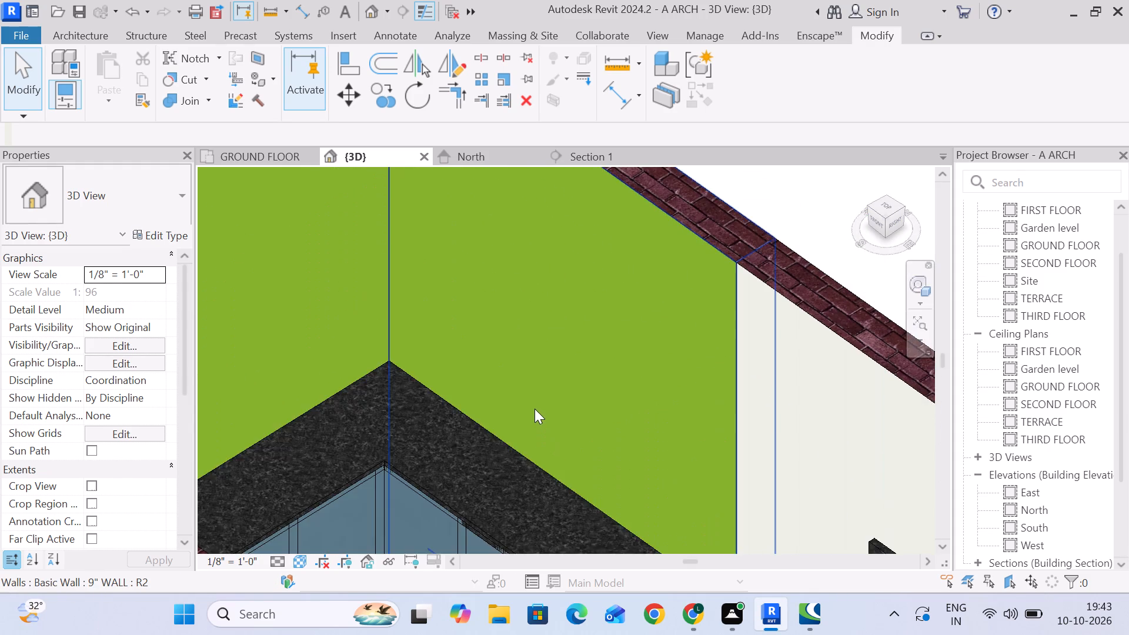
{"action": "scroll", "coordinate": [535, 407], "scroll_direction": "down", "scroll_amount": 4}
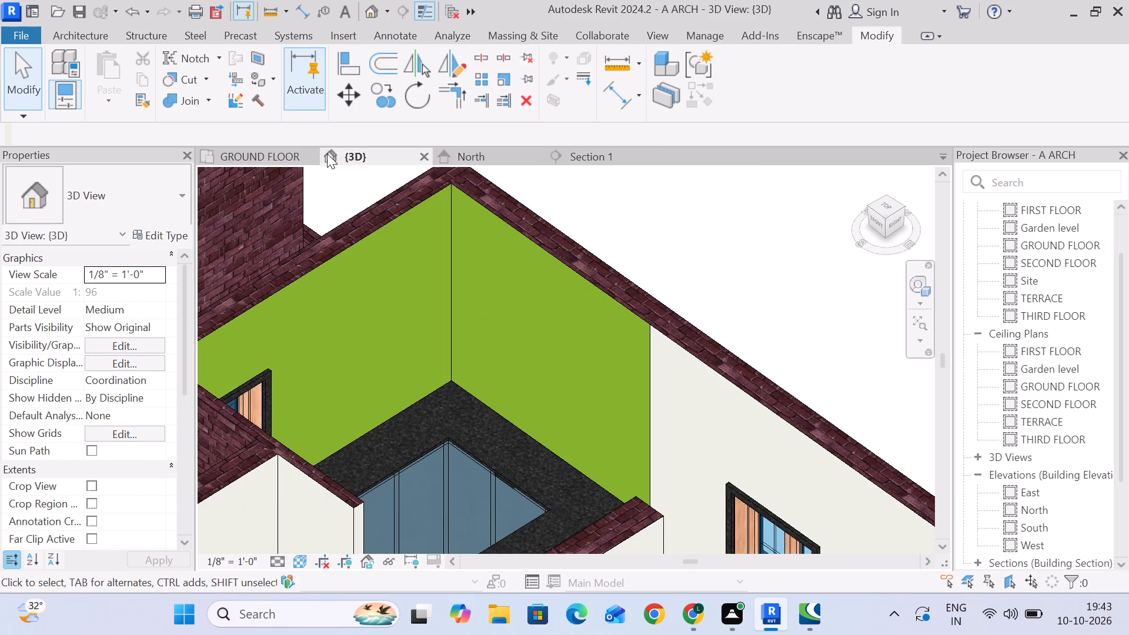
Delete the section line running through the kitchen in the GROUND FLOOR plan.
{"action": "left_click", "coordinate": [275, 156]}
{"action": "scroll", "coordinate": [515, 325], "scroll_direction": "down", "scroll_amount": 4}
{"action": "left_click", "coordinate": [556, 285]}
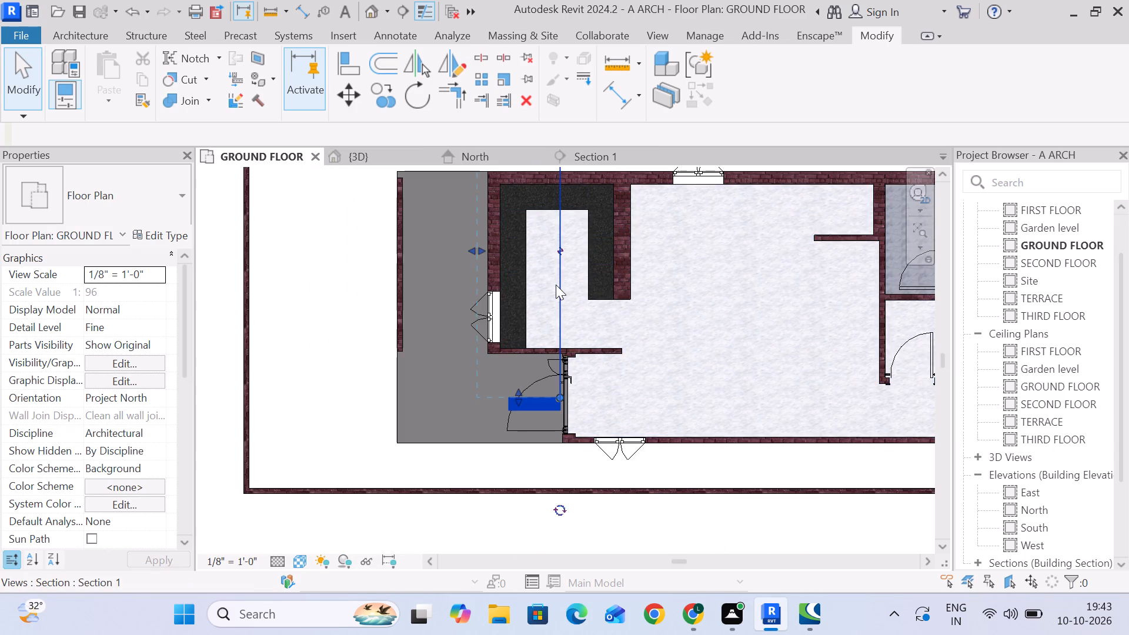
{"action": "key", "text": "Delete"}
{"action": "key", "text": "BackSpace"}
{"action": "scroll", "coordinate": [565, 273], "scroll_direction": "down", "scroll_amount": 1}
{"action": "left_click", "coordinate": [629, 354]}
{"action": "middle_click_drag", "start_coordinate": [635, 296], "coordinate": [629, 391]}
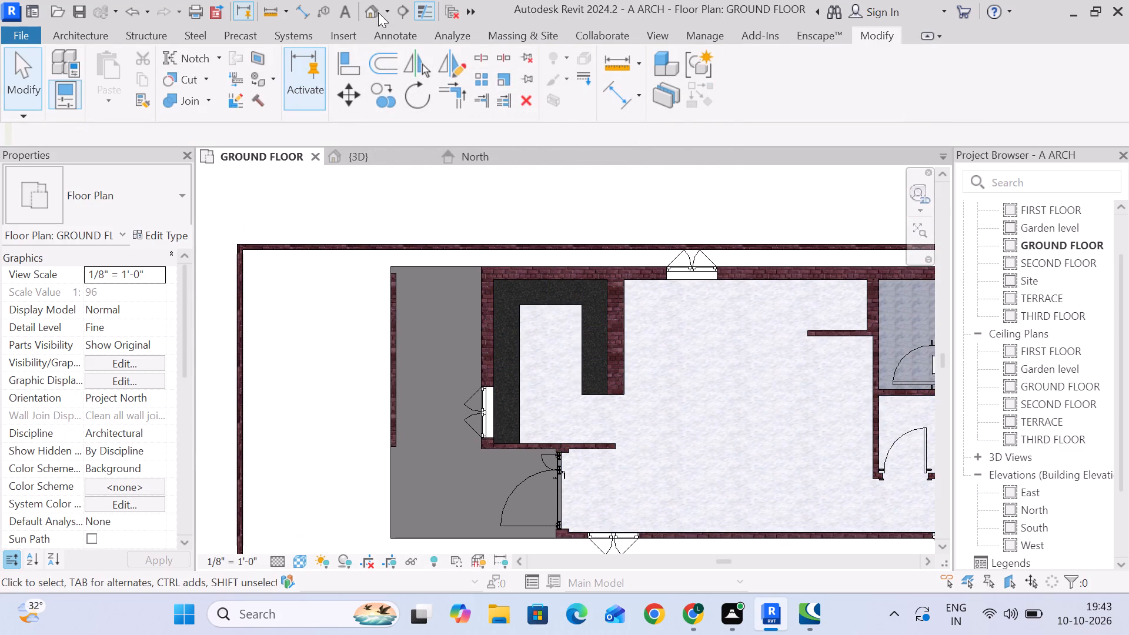
Draw a Building Section horizontally across the kitchen, looking at the upper outer wall, and shorten its view depth to that wall's inner face.
{"action": "left_click", "coordinate": [403, 7]}
{"action": "left_click", "coordinate": [462, 330]}
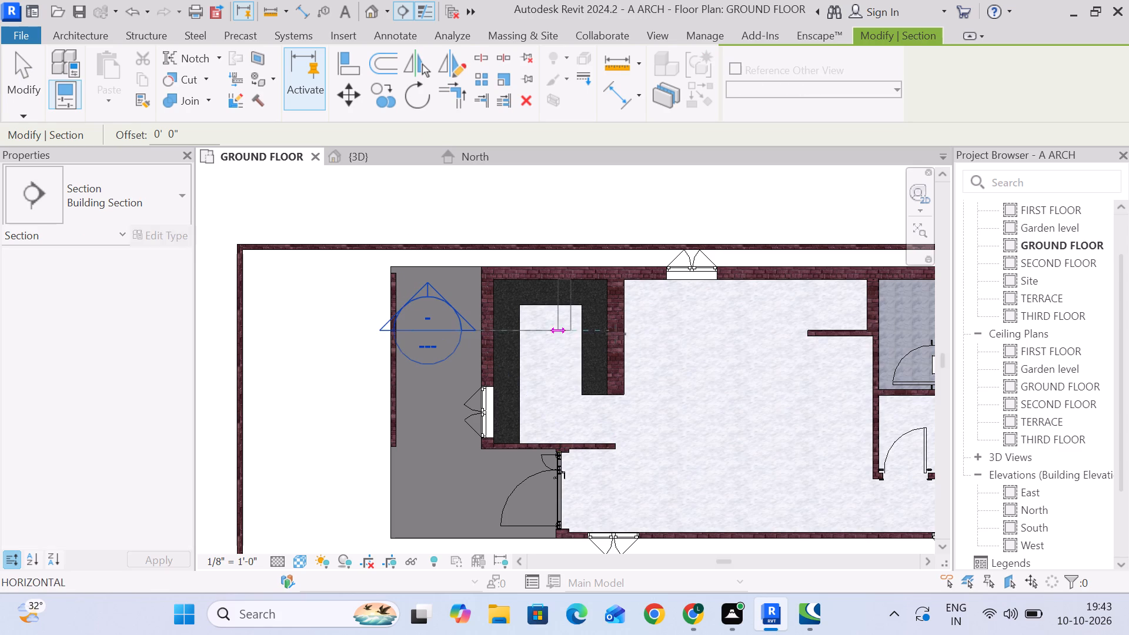
{"action": "left_click", "coordinate": [653, 333]}
{"action": "left_click_drag", "start_coordinate": [557, 179], "coordinate": [570, 265]}
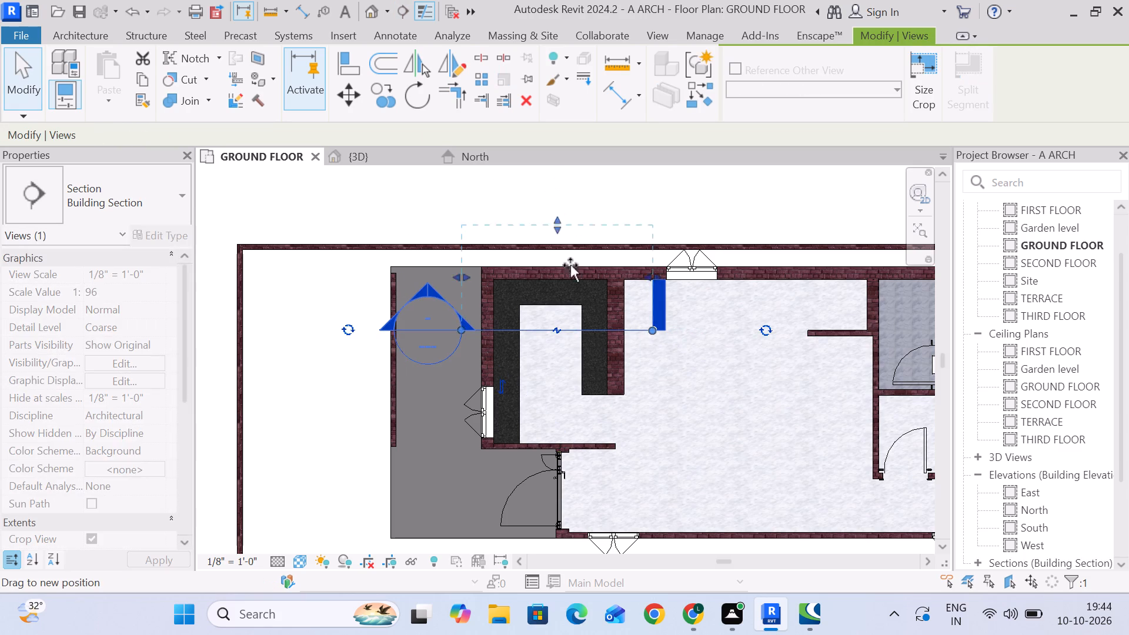
{"action": "left_click_drag", "start_coordinate": [570, 265], "coordinate": [573, 278]}
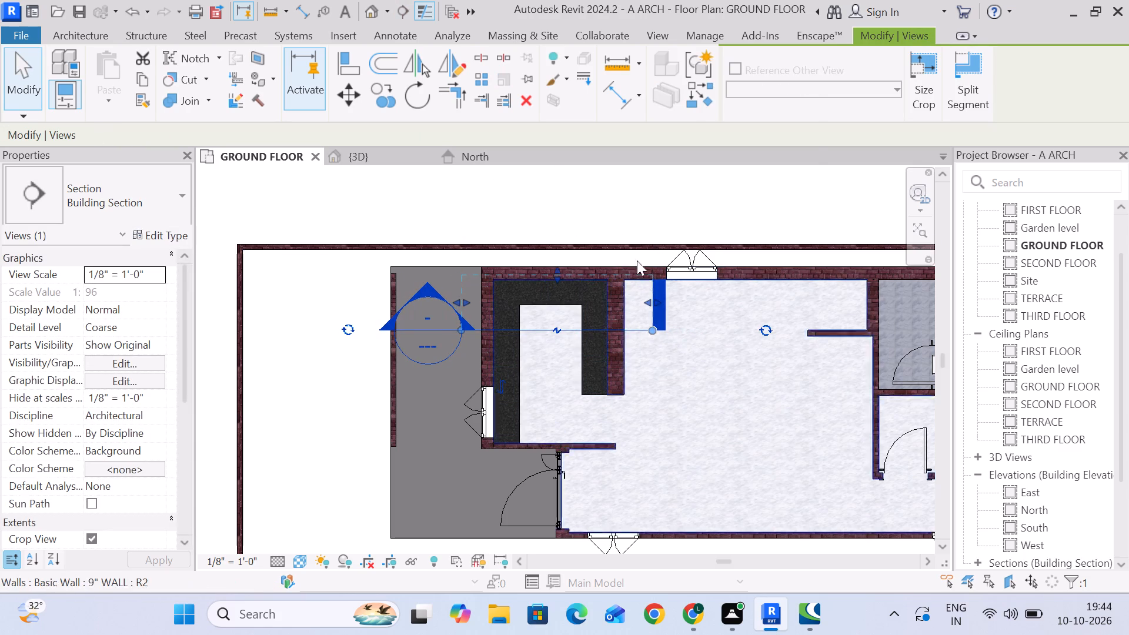
Open the new section's view and set it to Fine detail level and the shaded visual style.
{"action": "right_click", "coordinate": [623, 235]}
{"action": "left_click_drag", "start_coordinate": [693, 152], "coordinate": [697, 158]}
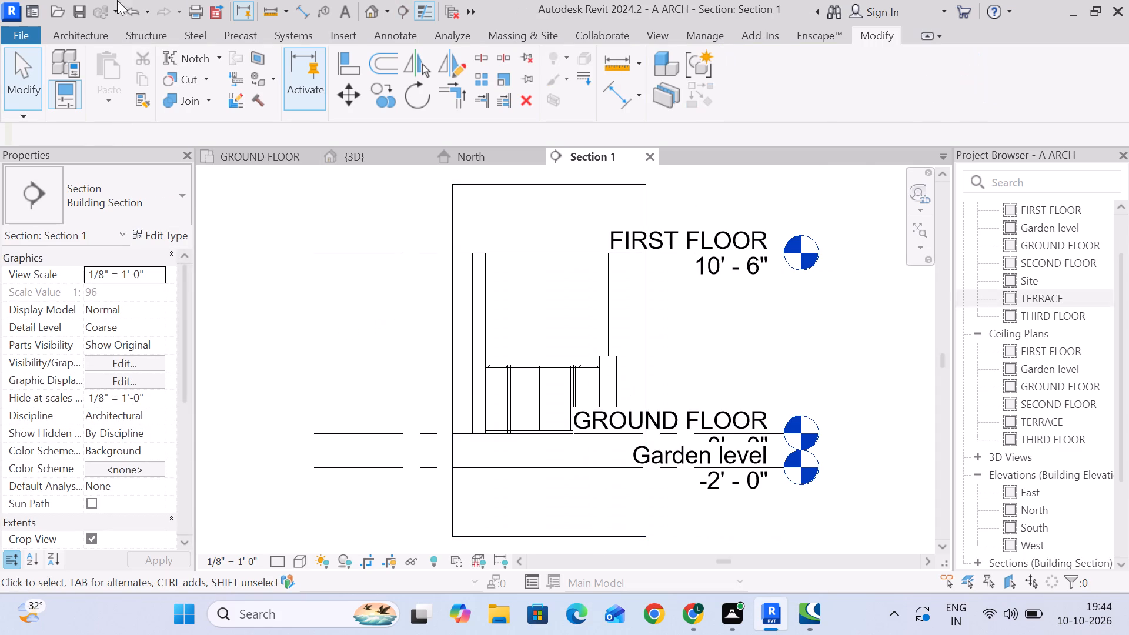
{"action": "left_click", "coordinate": [279, 559]}
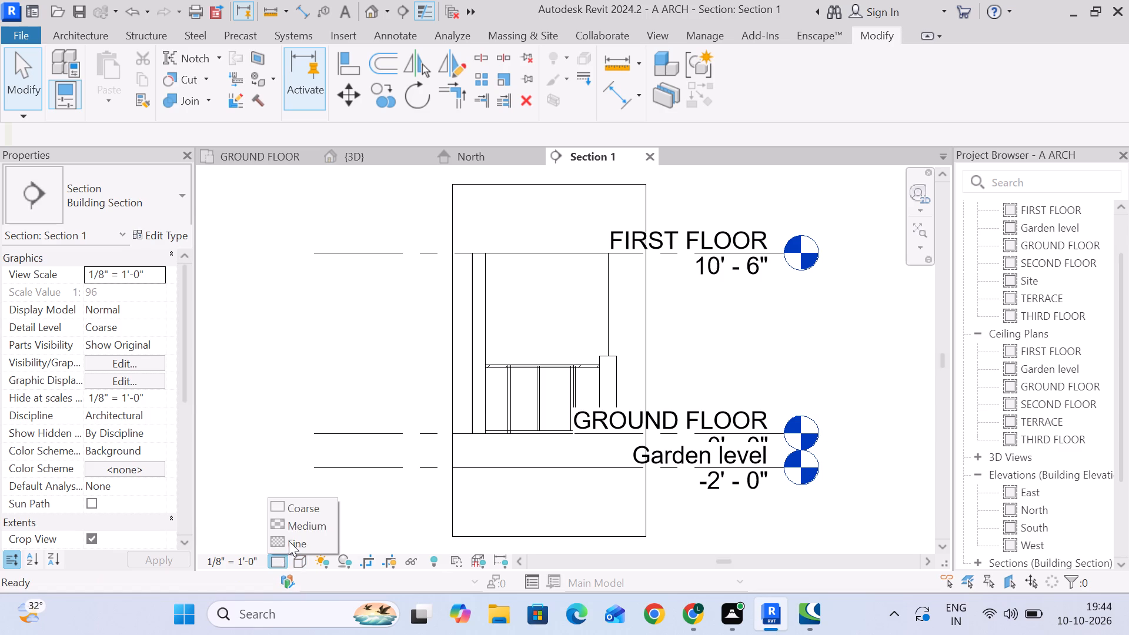
{"action": "left_click", "coordinate": [289, 541]}
{"action": "left_click", "coordinate": [295, 559]}
{"action": "left_click", "coordinate": [325, 494]}
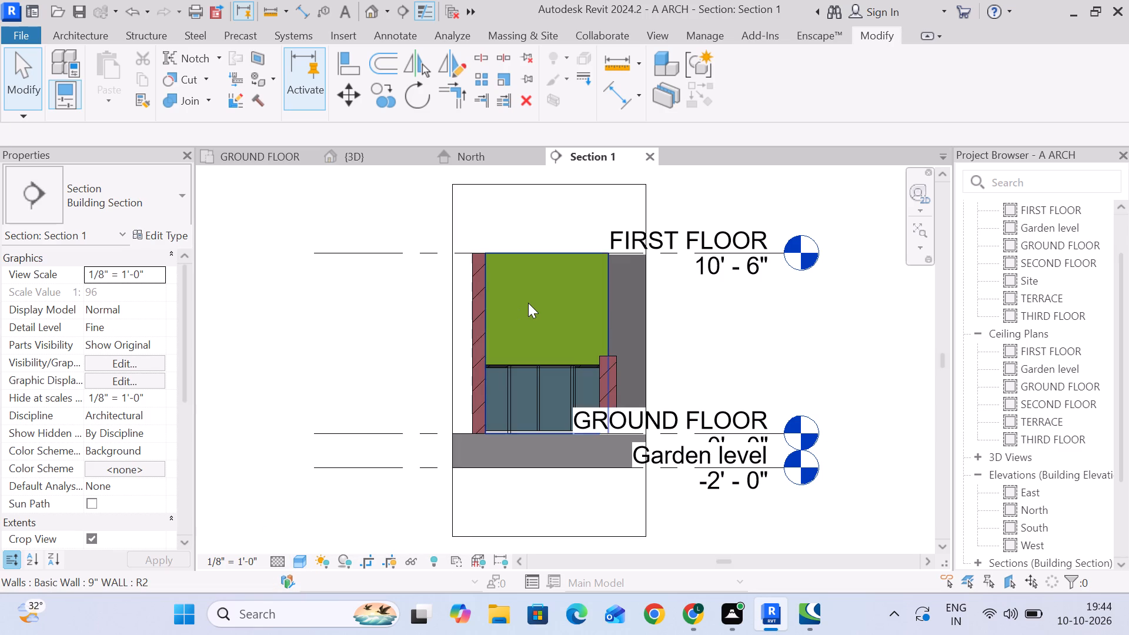
Open the in-place kitchen counter model for editing from the new section view.
{"action": "scroll", "coordinate": [531, 303], "scroll_direction": "up", "scroll_amount": 7}
{"action": "scroll", "coordinate": [535, 301], "scroll_direction": "down", "scroll_amount": 2}
{"action": "scroll", "coordinate": [537, 390], "scroll_direction": "down", "scroll_amount": 2}
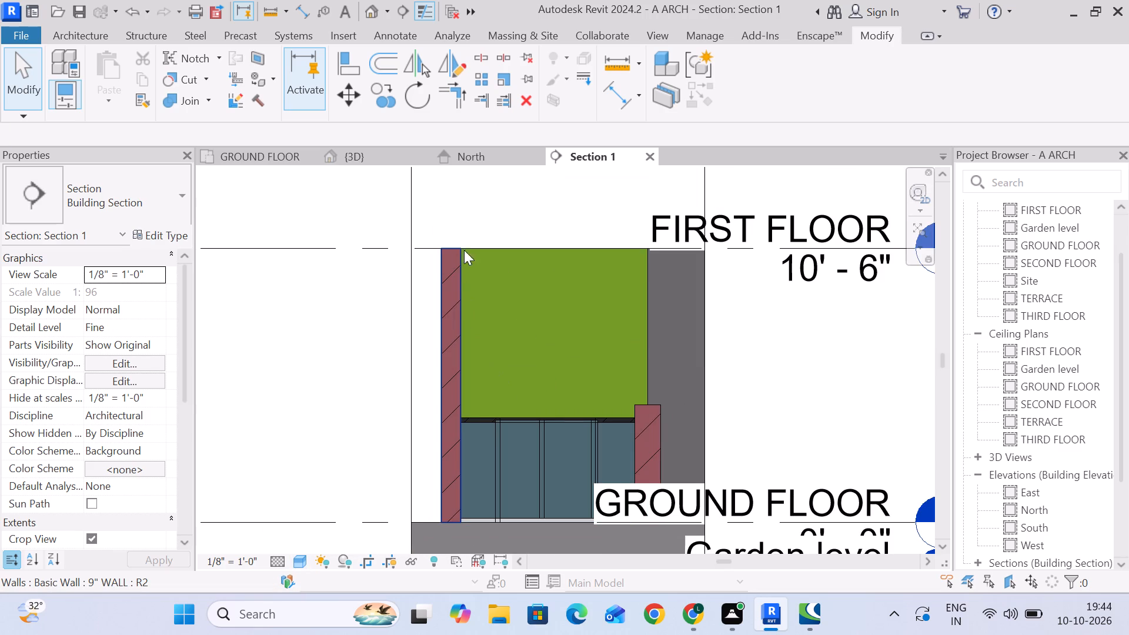
{"action": "left_click", "coordinate": [70, 37]}
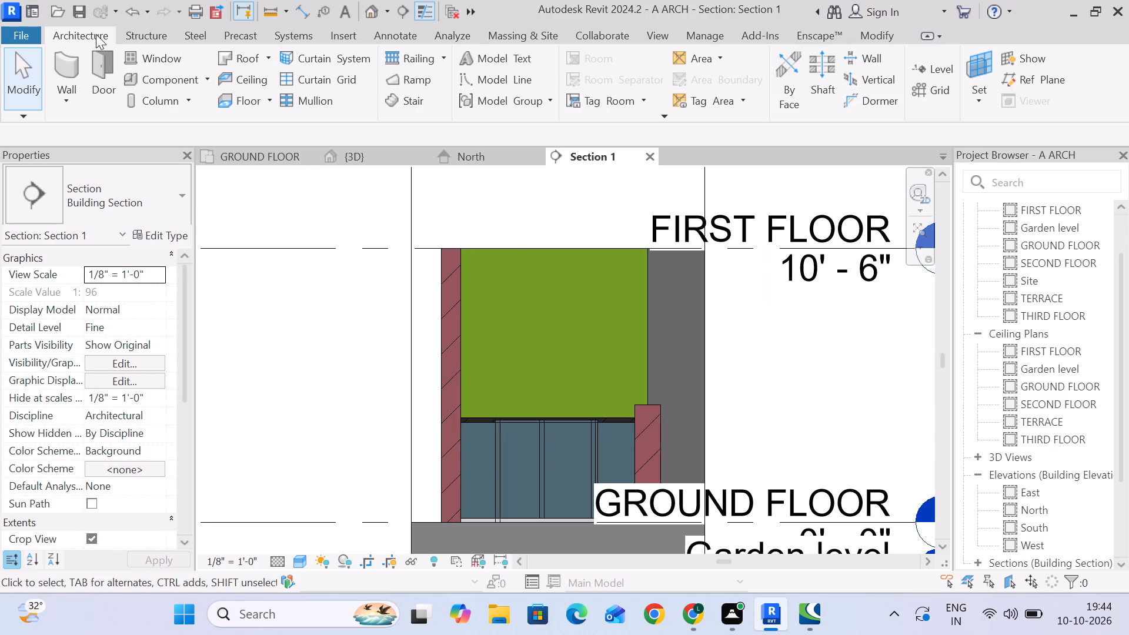
{"action": "left_click", "coordinate": [574, 427]}
{"action": "left_click", "coordinate": [744, 72]}
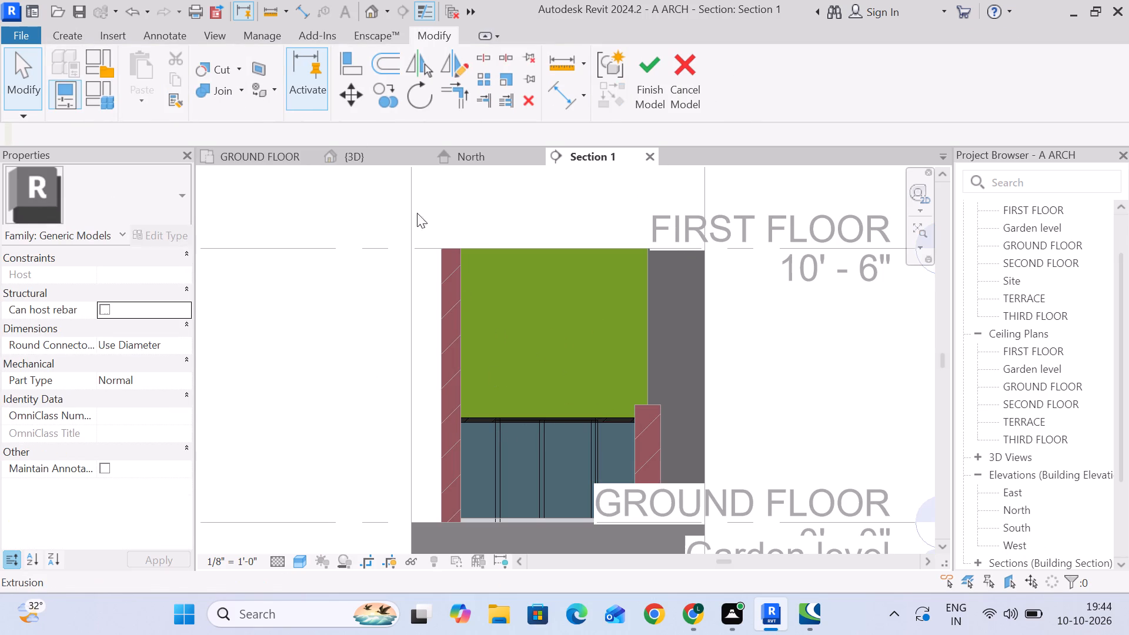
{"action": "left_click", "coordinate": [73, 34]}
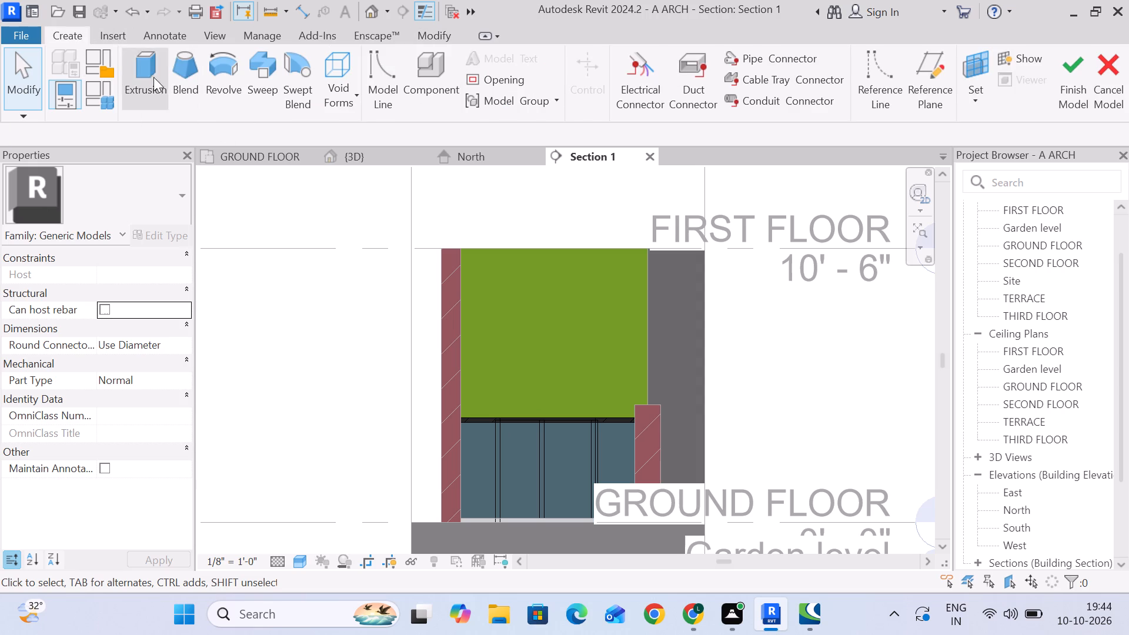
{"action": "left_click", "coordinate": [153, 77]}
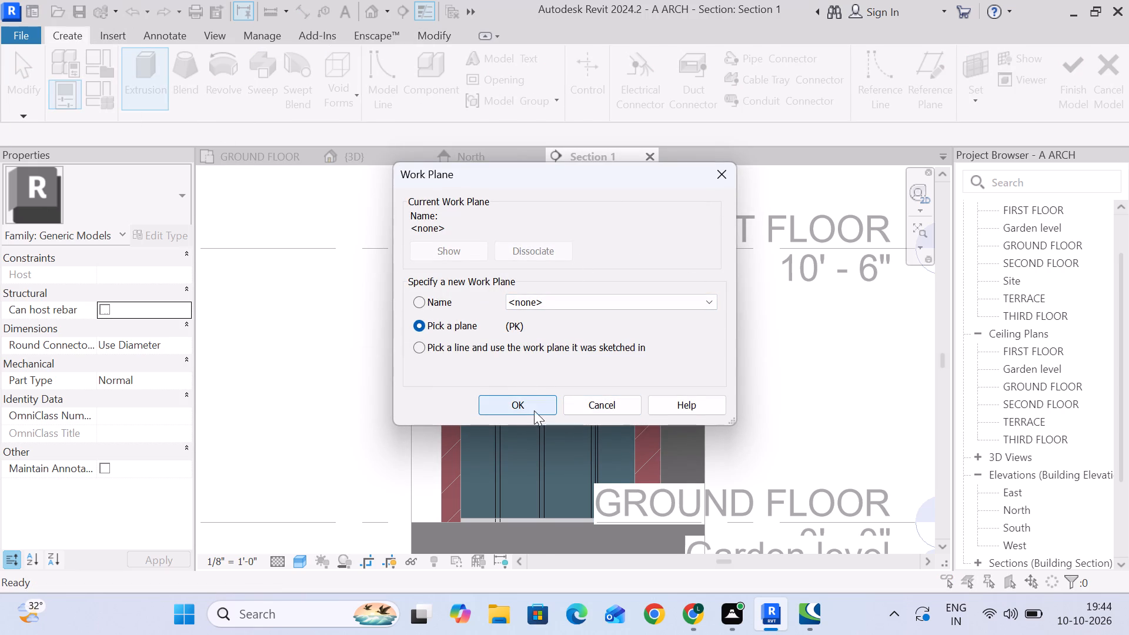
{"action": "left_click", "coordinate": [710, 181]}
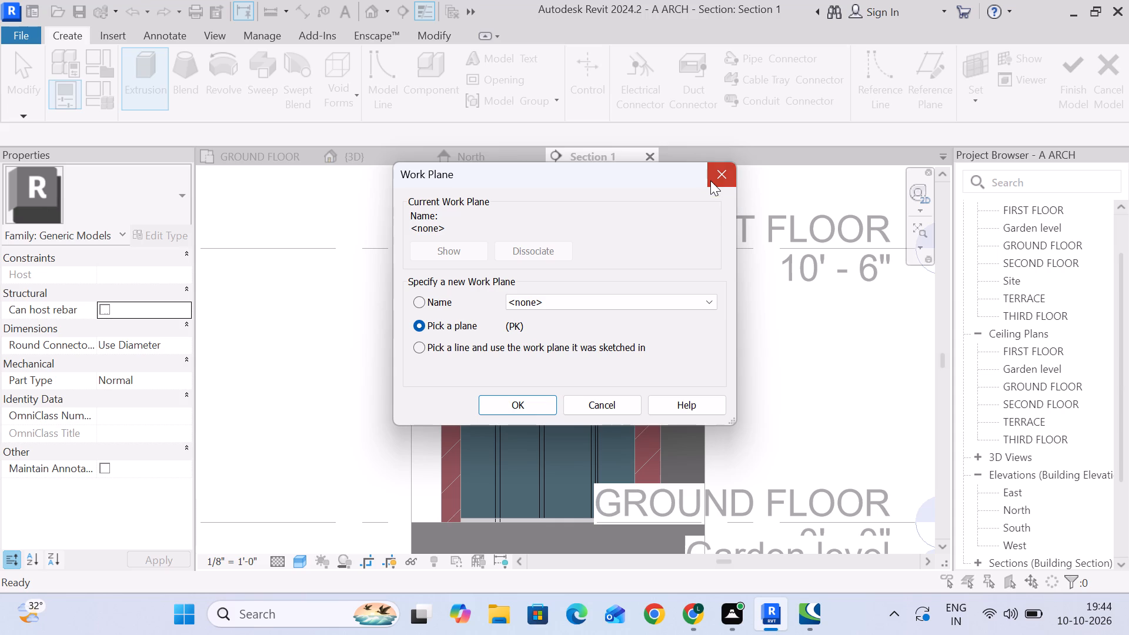
In the GROUND FLOOR plan, start an extrusion and sketch a rectangle over the counter along the upper wall, aligning its lower edge to the counter's front edge.
{"action": "left_click", "coordinate": [252, 153]}
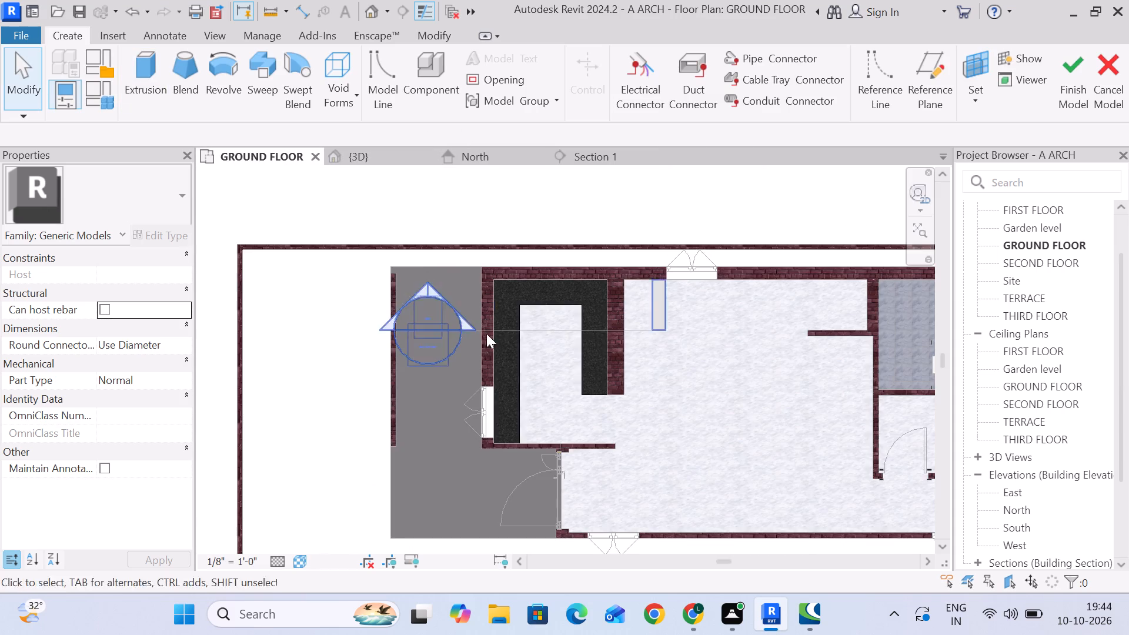
{"action": "scroll", "coordinate": [511, 295], "scroll_direction": "up", "scroll_amount": 10}
{"action": "middle_click_drag", "start_coordinate": [586, 363], "coordinate": [549, 363]}
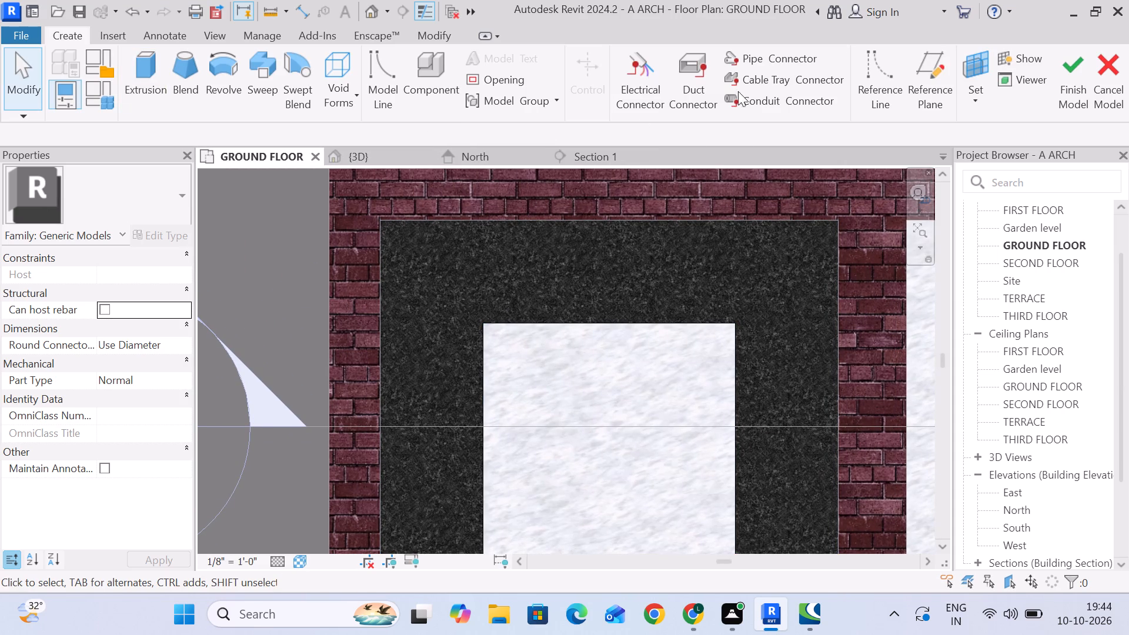
{"action": "left_click", "coordinate": [152, 62]}
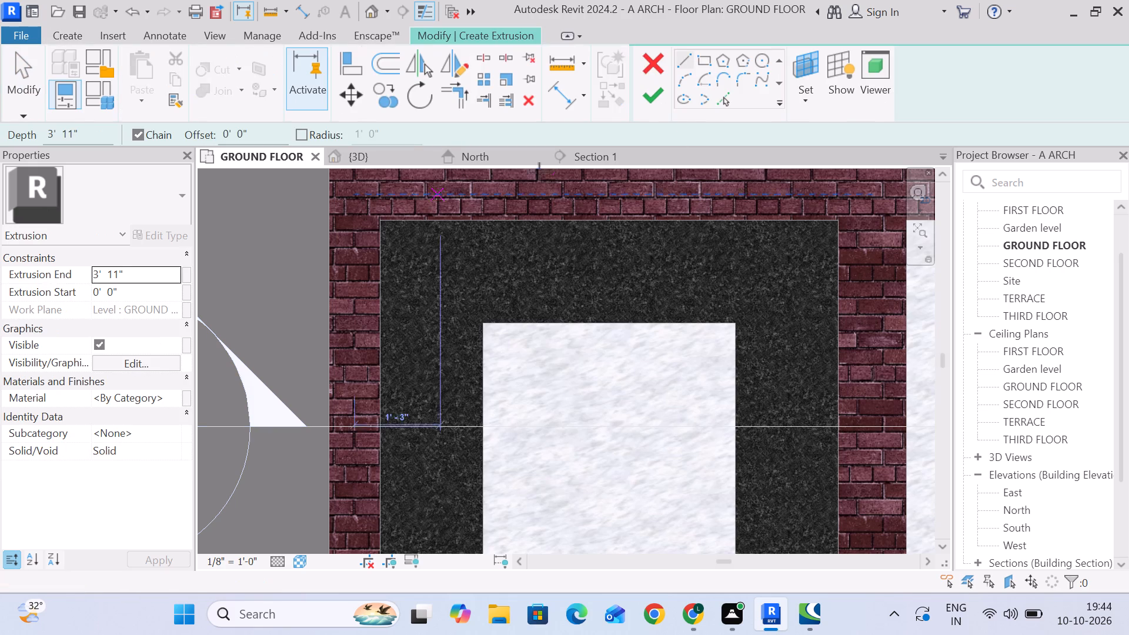
{"action": "left_click", "coordinate": [380, 222]}
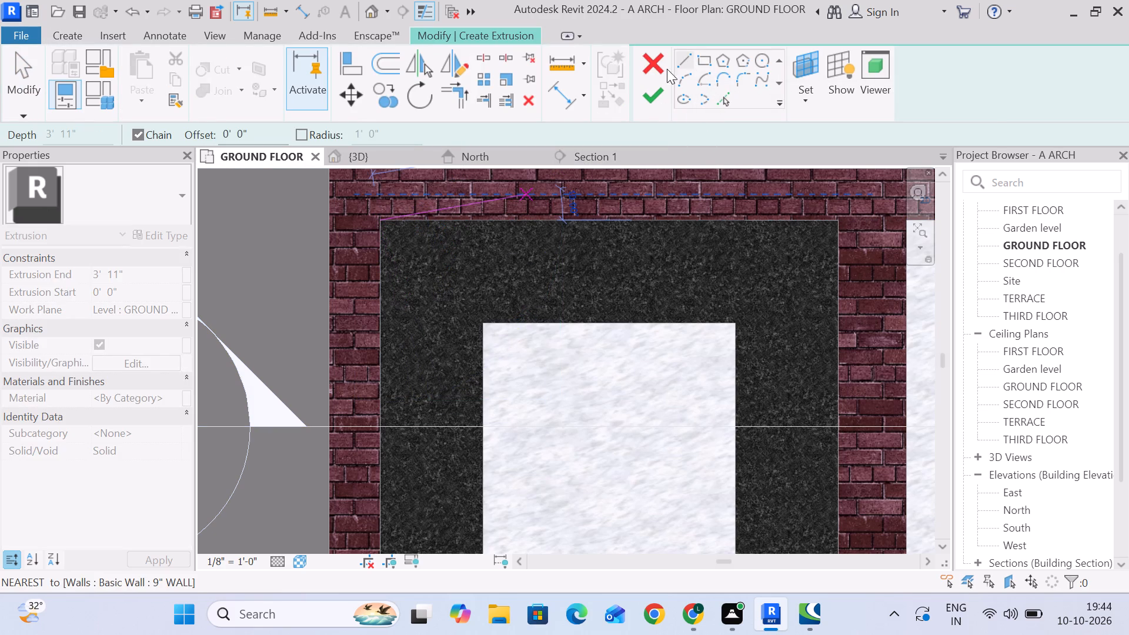
{"action": "left_click", "coordinate": [700, 60]}
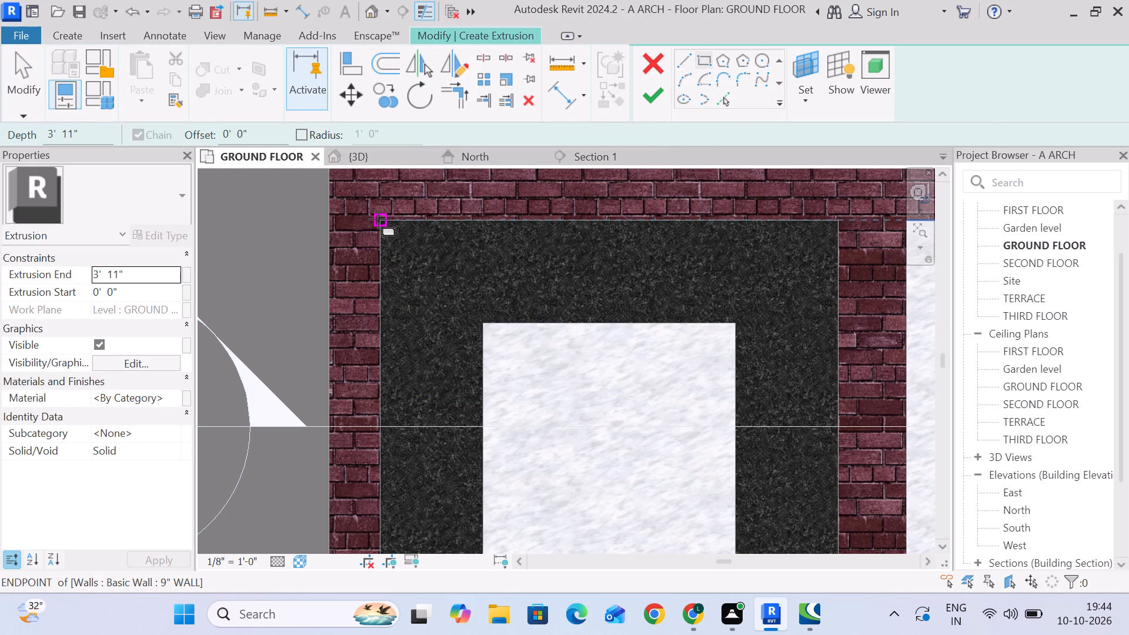
{"action": "left_click", "coordinate": [382, 222]}
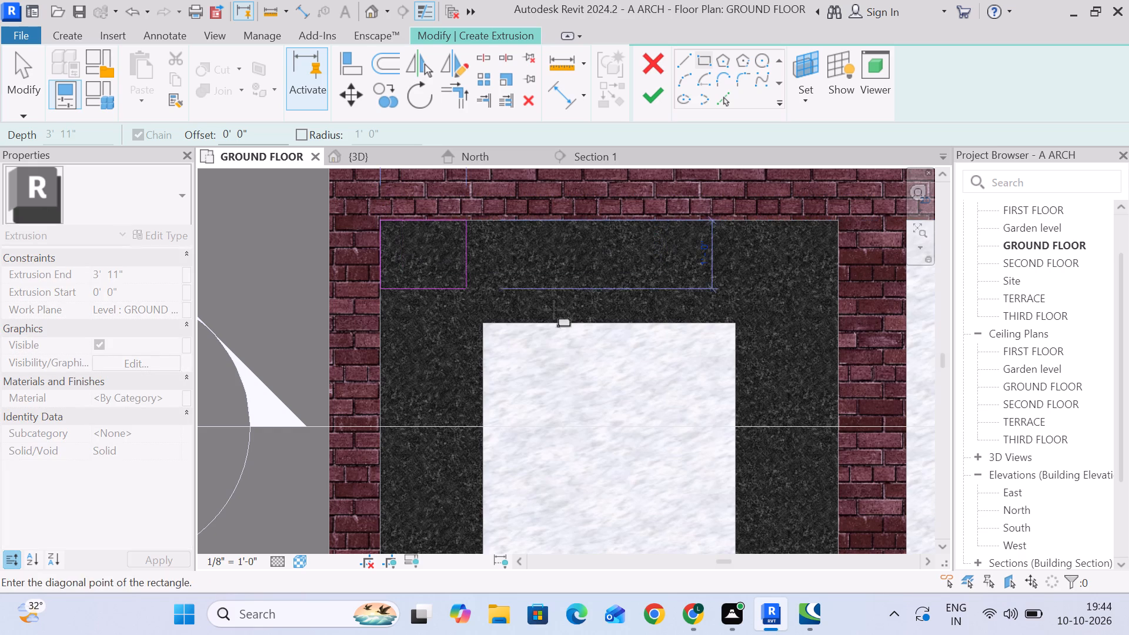
{"action": "left_click", "coordinate": [837, 332]}
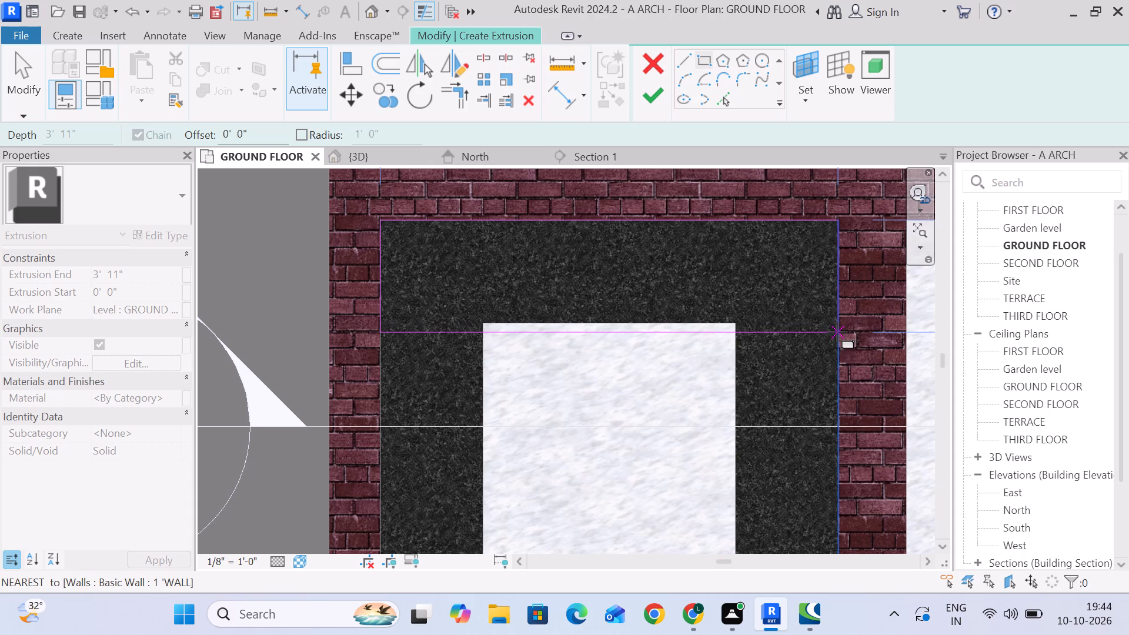
{"action": "left_click", "coordinate": [25, 74]}
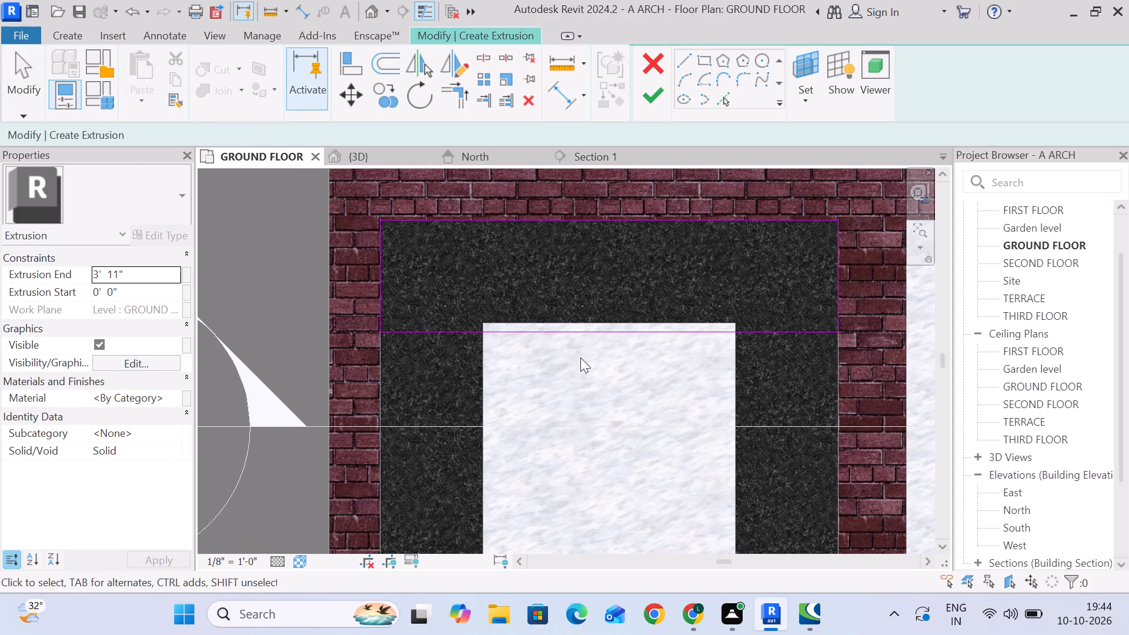
{"action": "left_click", "coordinate": [341, 69]}
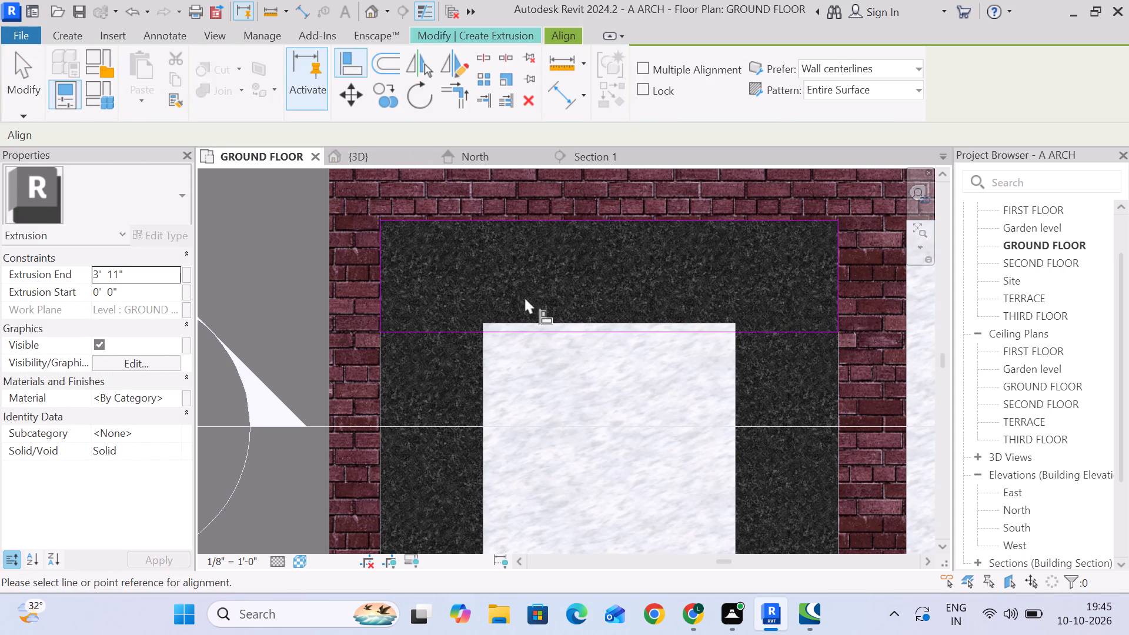
{"action": "left_click", "coordinate": [553, 322]}
{"action": "left_click", "coordinate": [555, 332]}
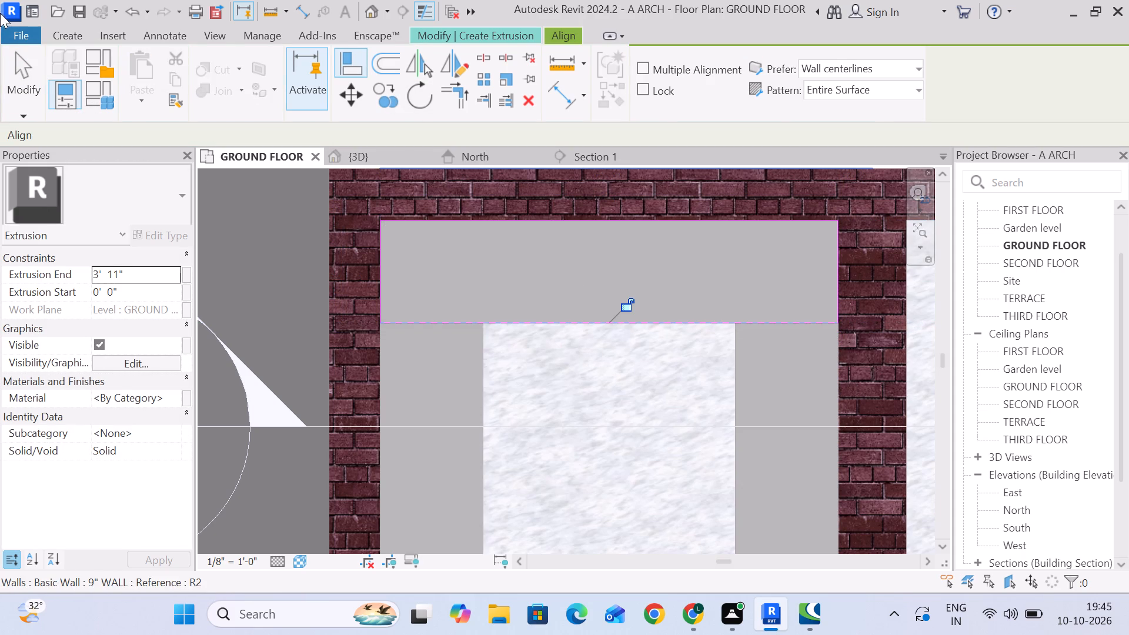
{"action": "left_click", "coordinate": [38, 65]}
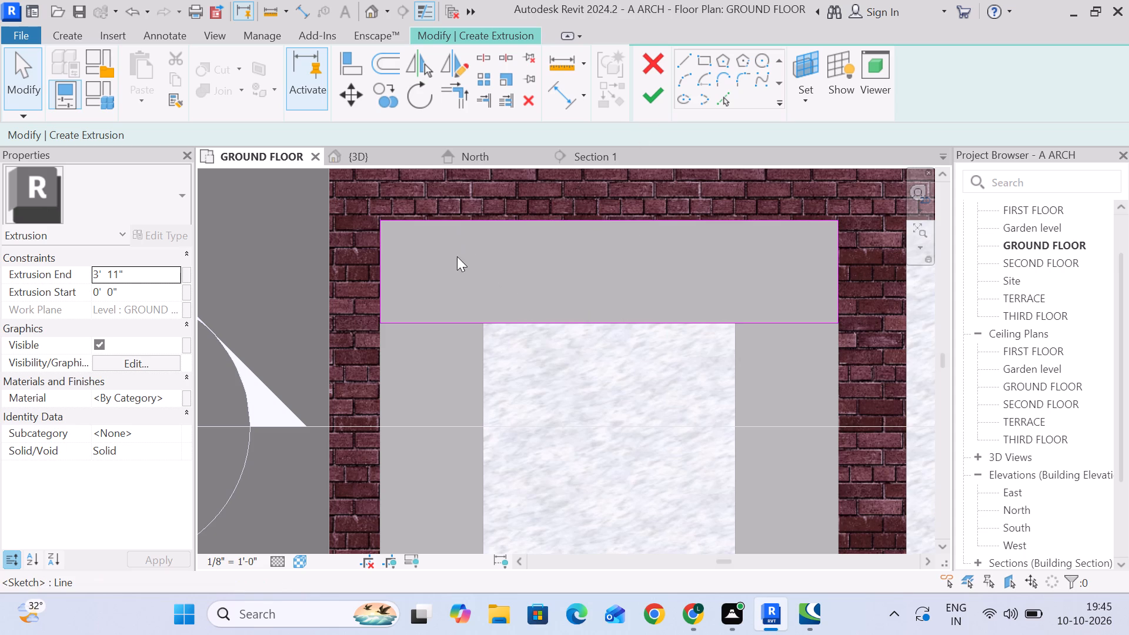
Set the extrusion start to 6' 0" and the extrusion end to 6' 2", and finish the shelf extrusion.
{"action": "left_click", "coordinate": [140, 291]}
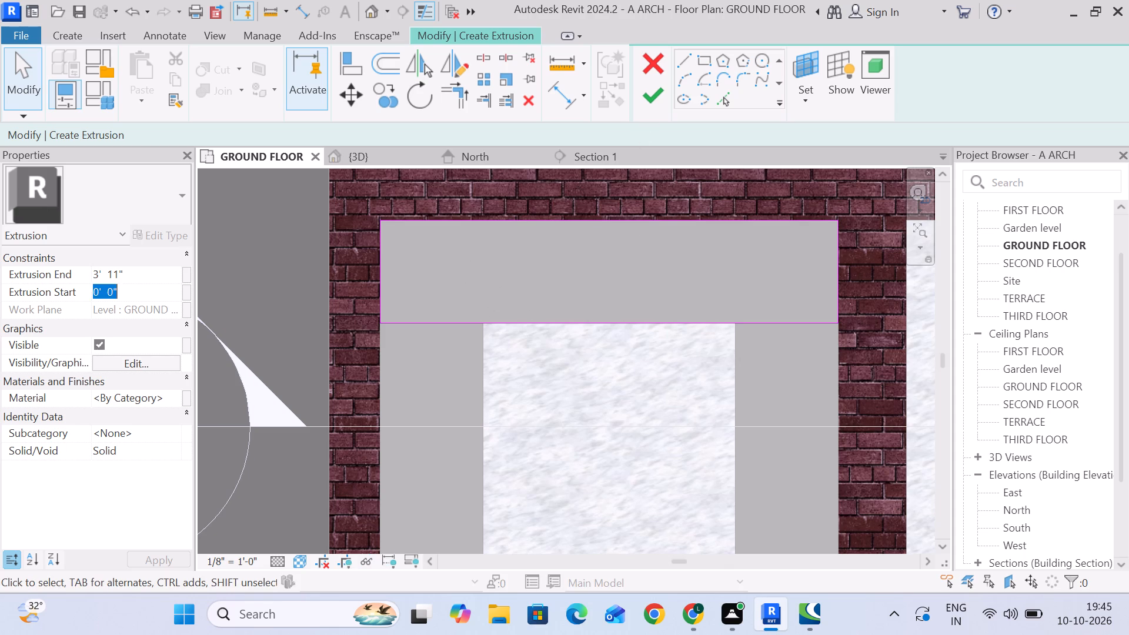
{"action": "left_click", "coordinate": [151, 276]}
{"action": "left_click", "coordinate": [139, 294]}
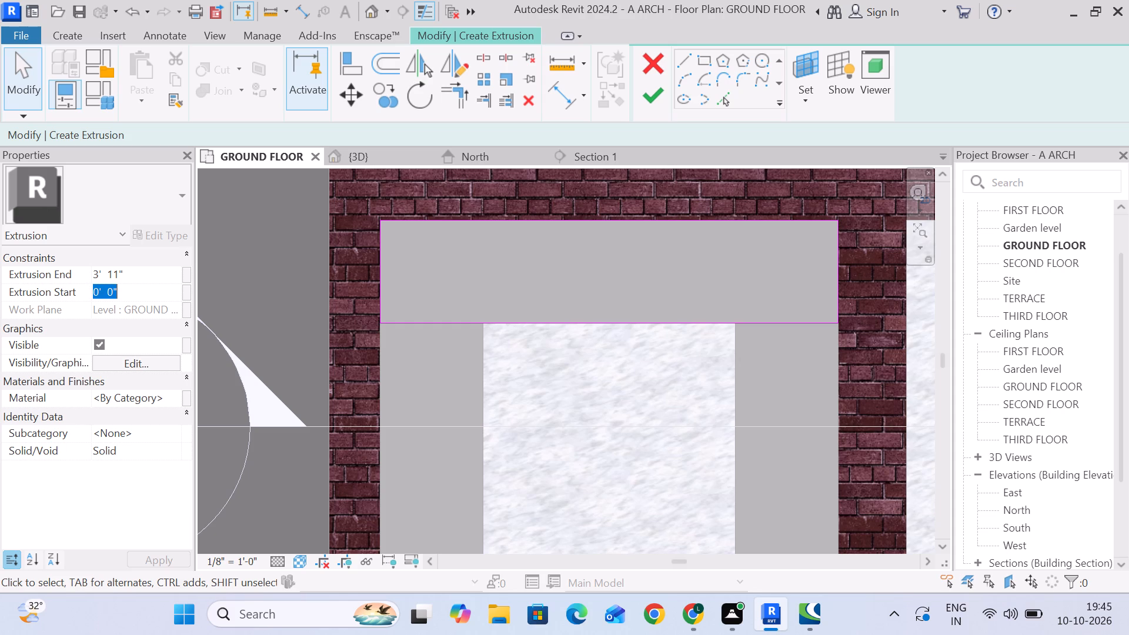
{"action": "left_click", "coordinate": [147, 278]}
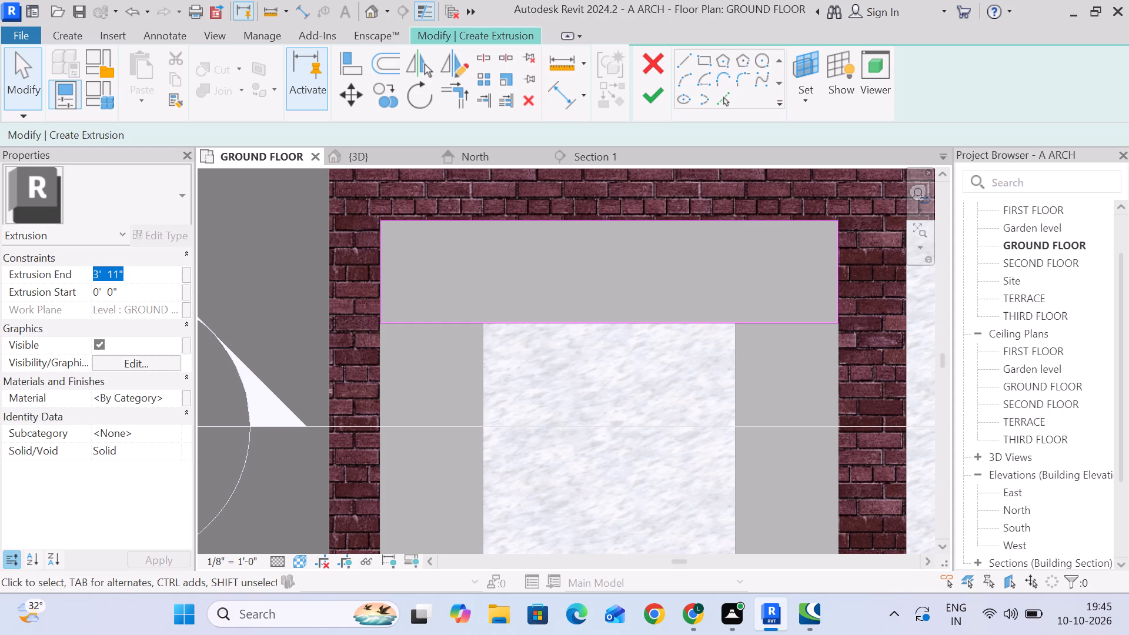
{"action": "left_click", "coordinate": [145, 292]}
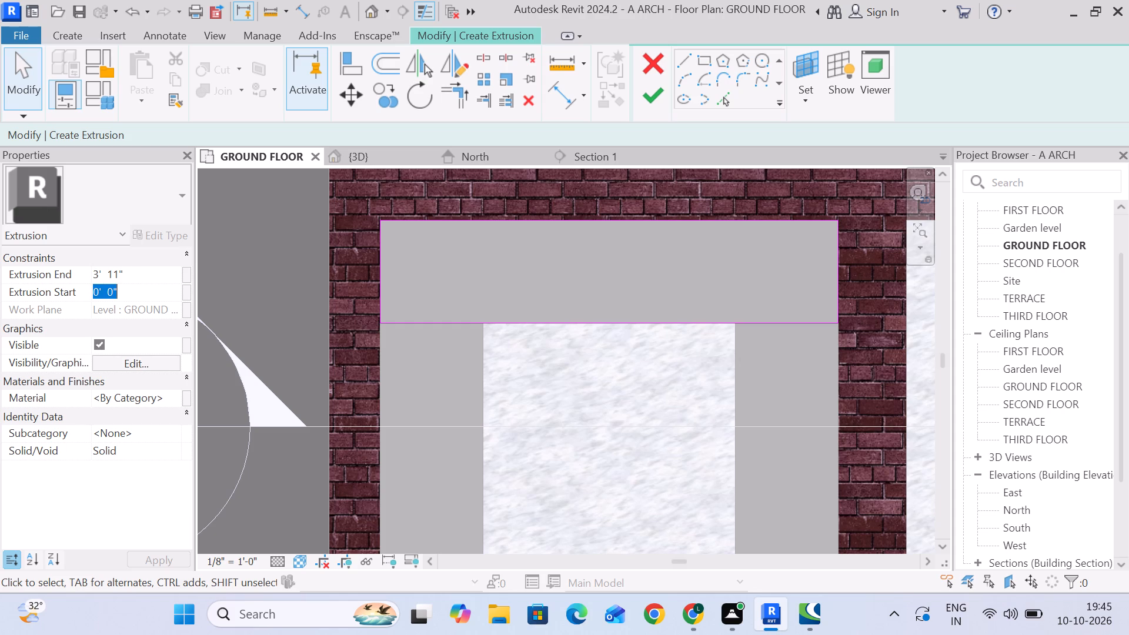
{"action": "key", "text": "7"}
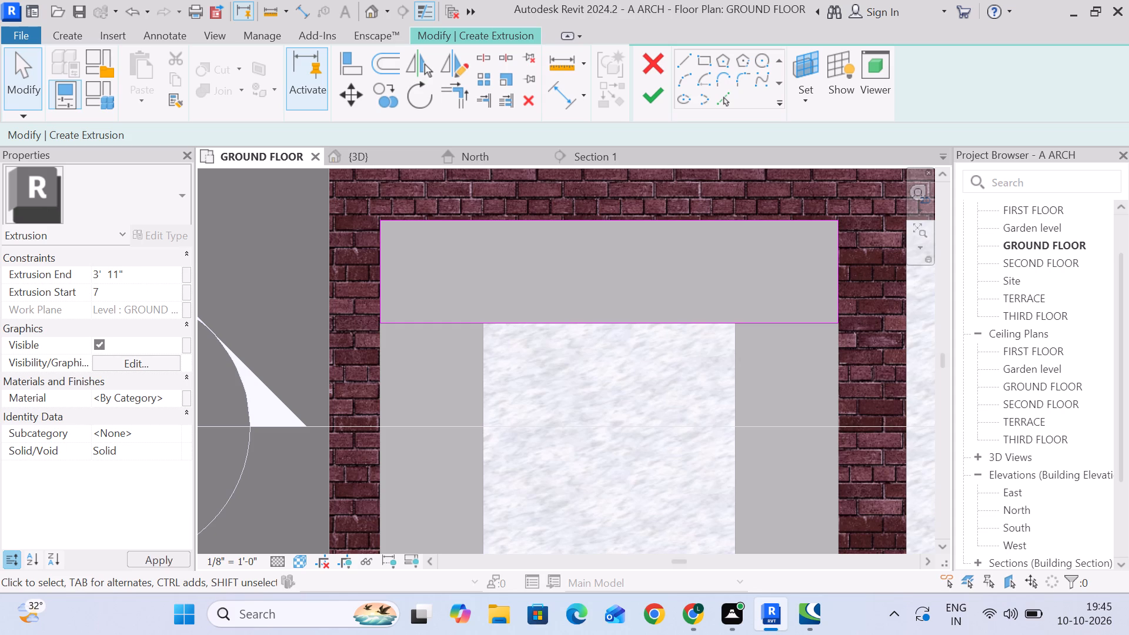
{"action": "key", "text": "BackSpace"}
{"action": "key", "text": "6"}
{"action": "key", "text": "apostrophe"}
{"action": "key", "text": "Return"}
{"action": "left_click", "coordinate": [138, 268]}
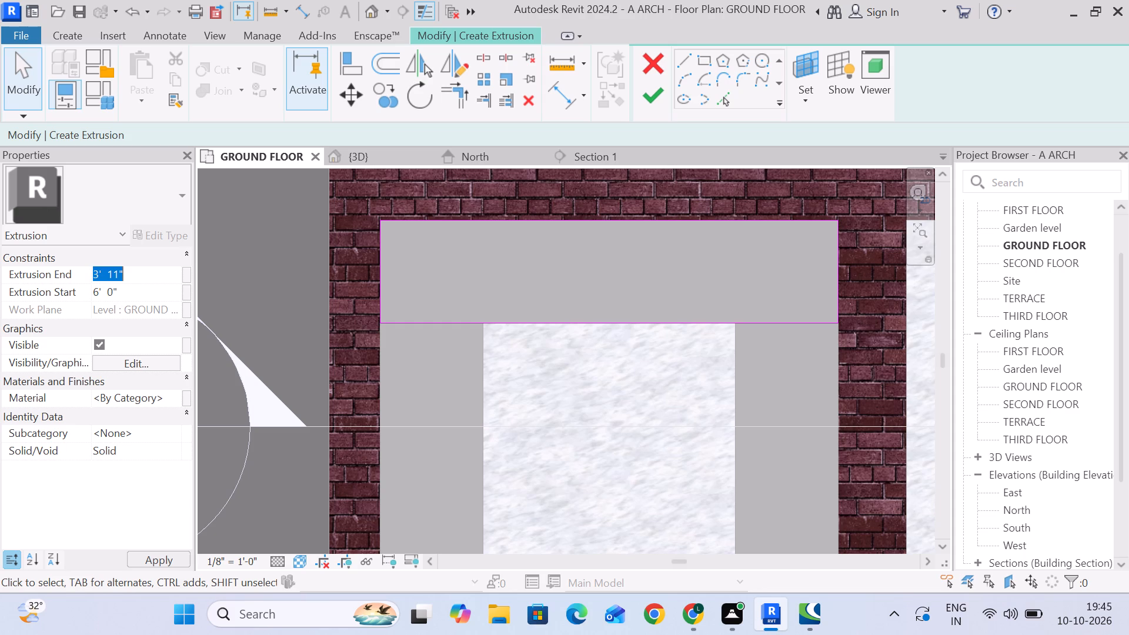
{"action": "key", "text": "6"}
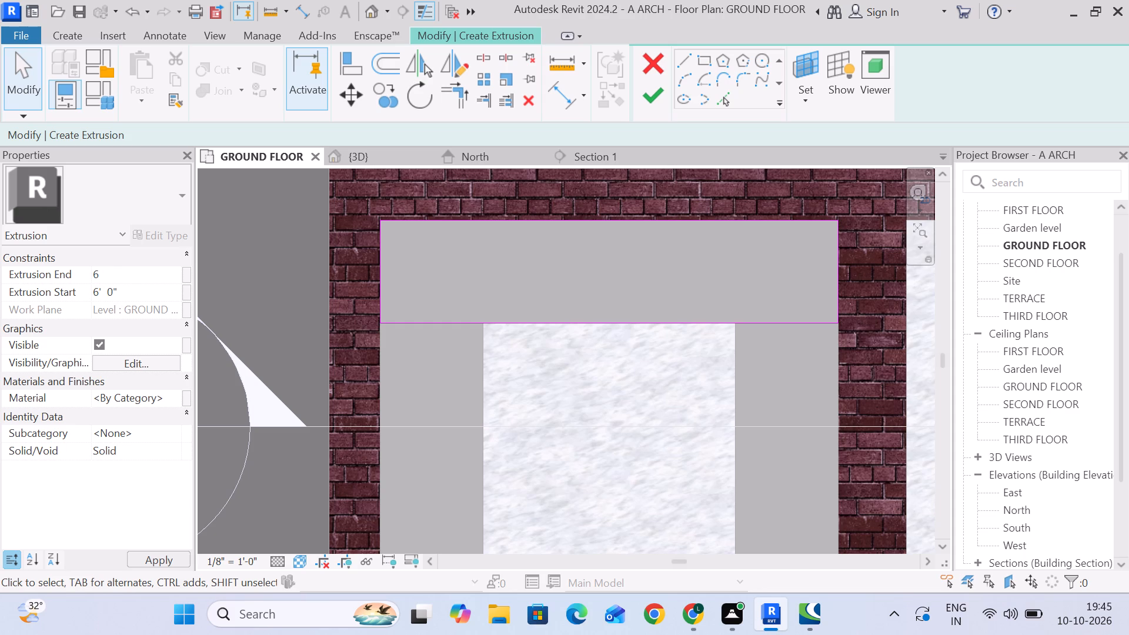
{"action": "key", "text": "apostrophe"}
{"action": "key", "text": "2"}
{"action": "key", "text": "shift+quotedbl"}
{"action": "key", "text": "Return"}
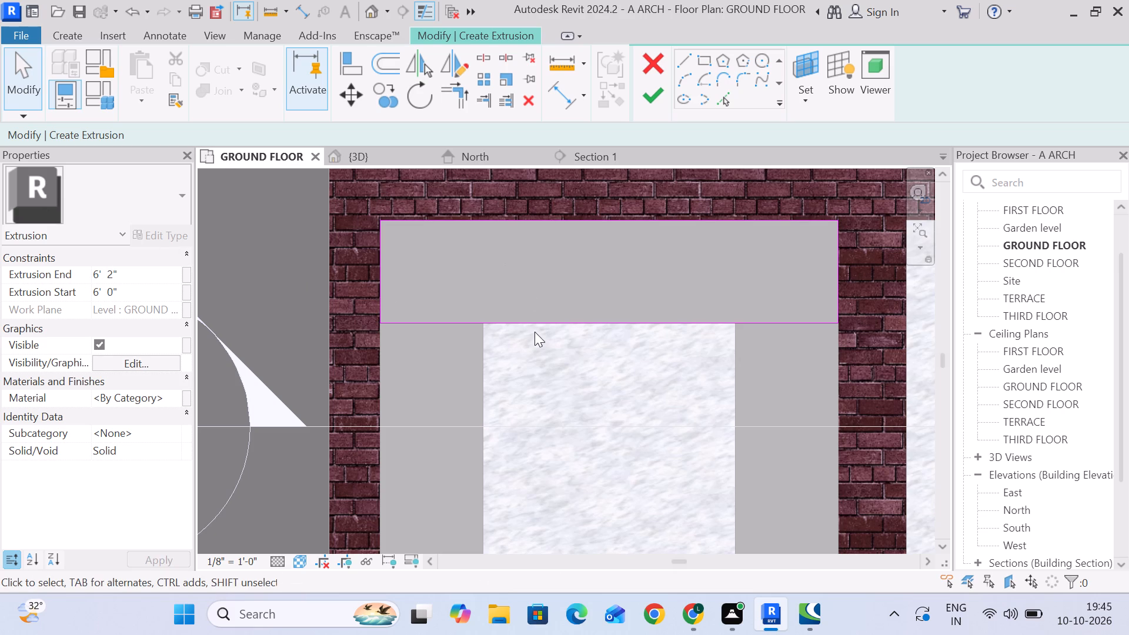
{"action": "left_click", "coordinate": [647, 97]}
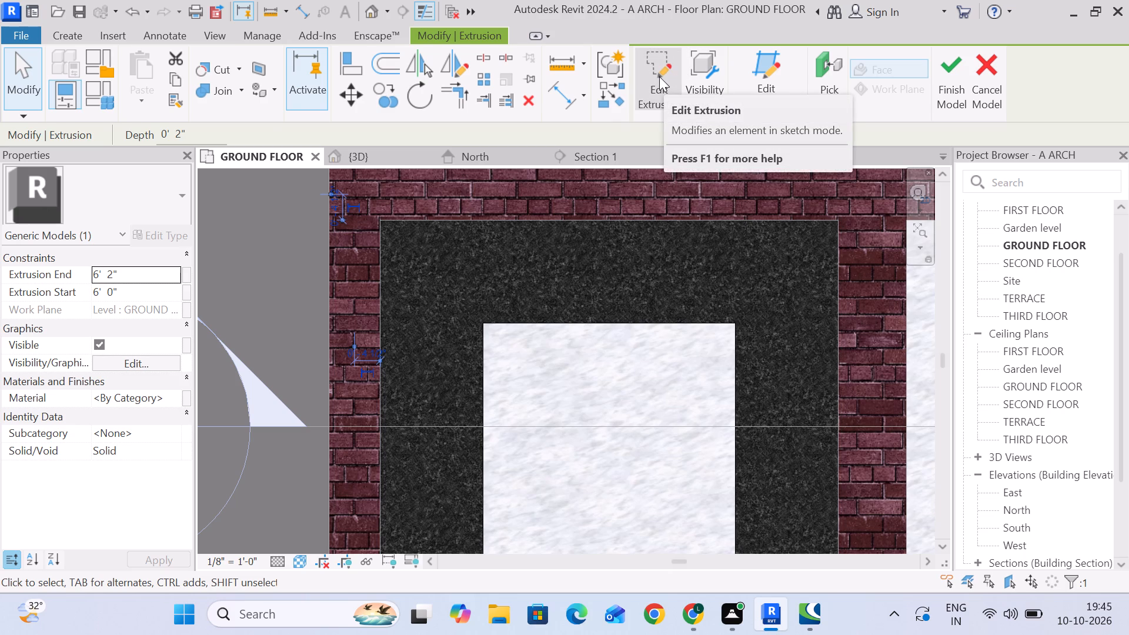
Start another extrusion and sketch a narrow rectangle from the kitchen's upper-left inner corner down to the counter's front edge.
{"action": "left_click", "coordinate": [59, 38]}
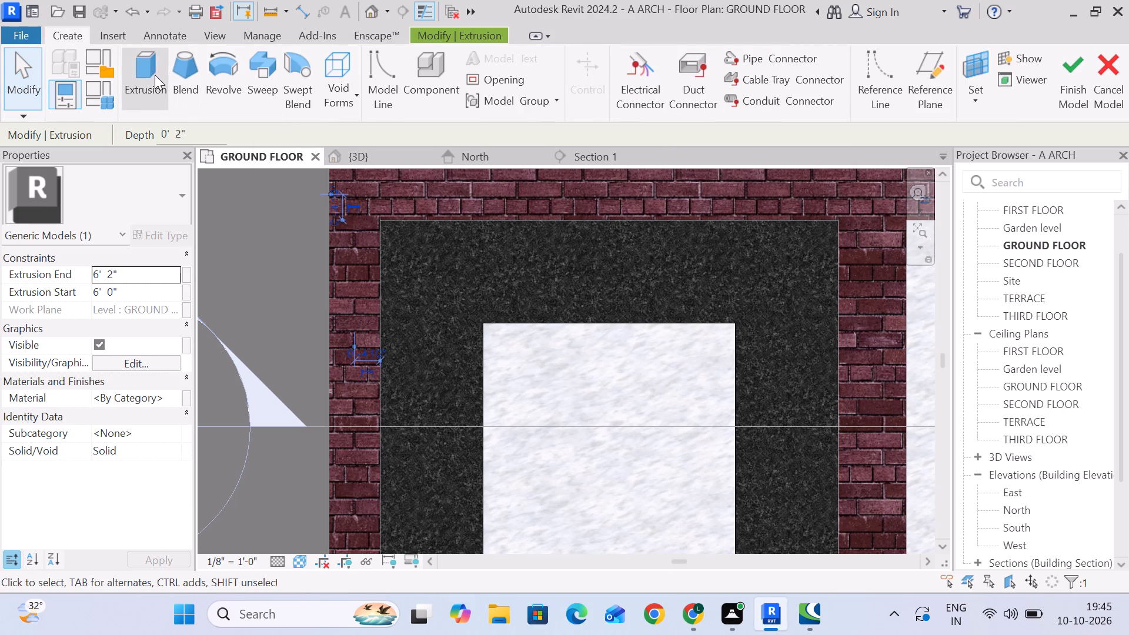
{"action": "left_click", "coordinate": [155, 75]}
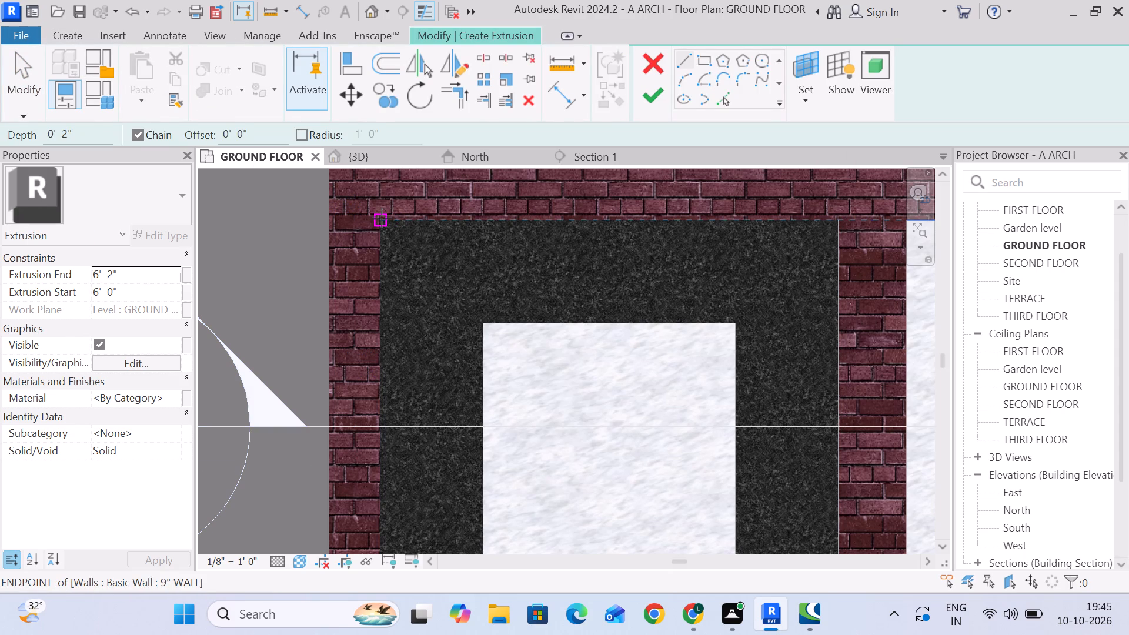
{"action": "left_click", "coordinate": [703, 61]}
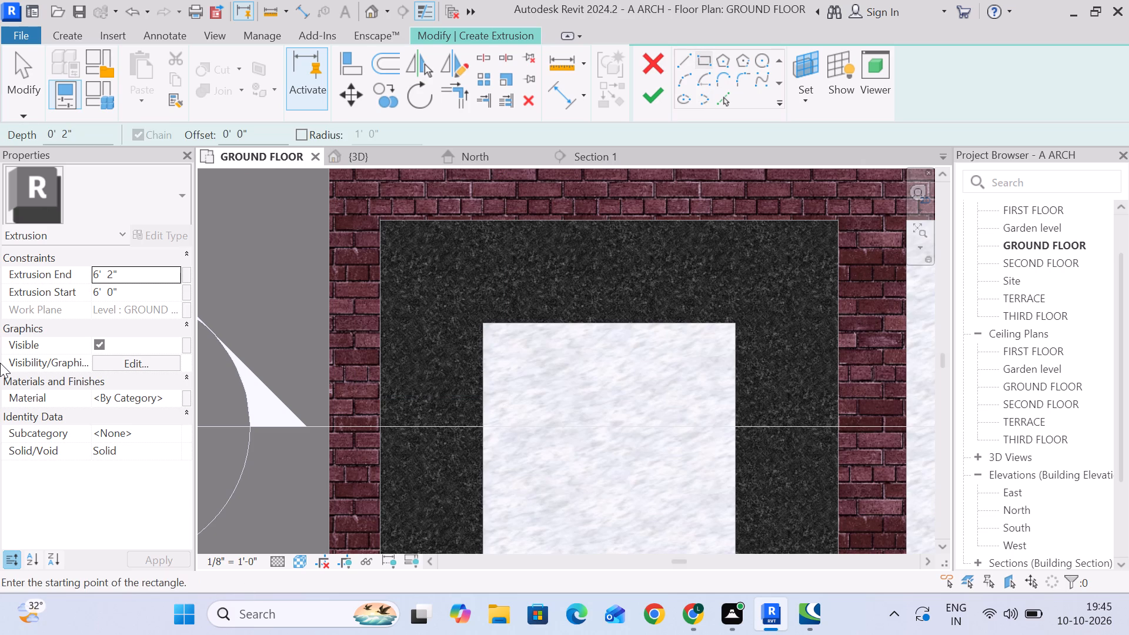
{"action": "left_click", "coordinate": [380, 220]}
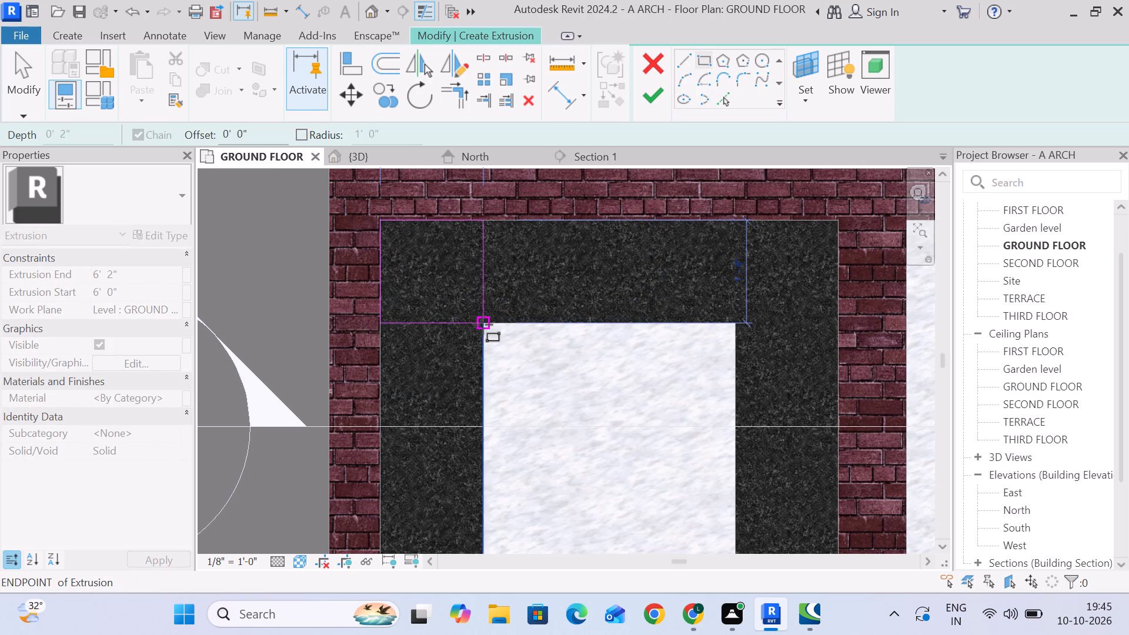
{"action": "left_click", "coordinate": [395, 324]}
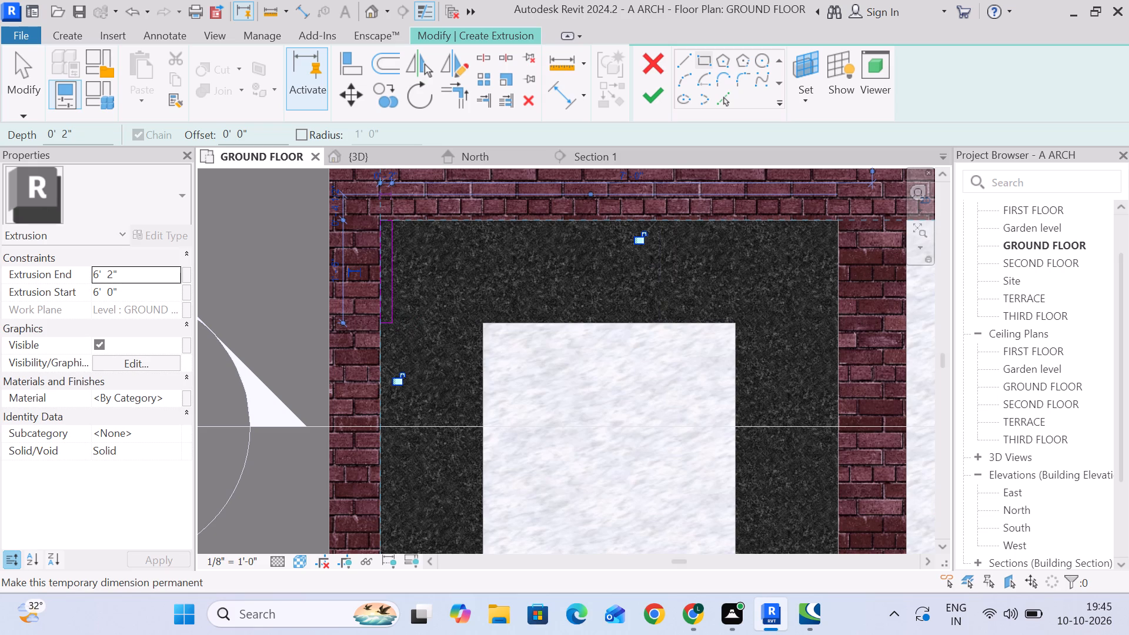
Copy the narrow partition rectangle three times along the upper wall, spacing the copies about 1' 6", 1' 6" and 1' 5" apart.
{"action": "left_click", "coordinate": [390, 91]}
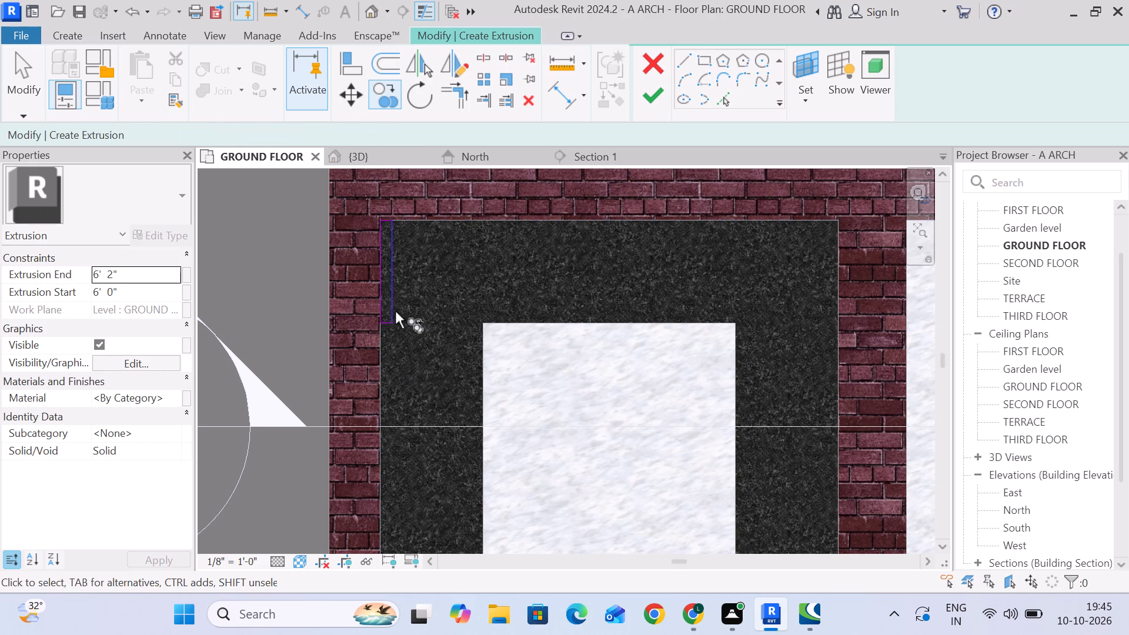
{"action": "left_click_drag", "start_coordinate": [402, 333], "coordinate": [366, 213]}
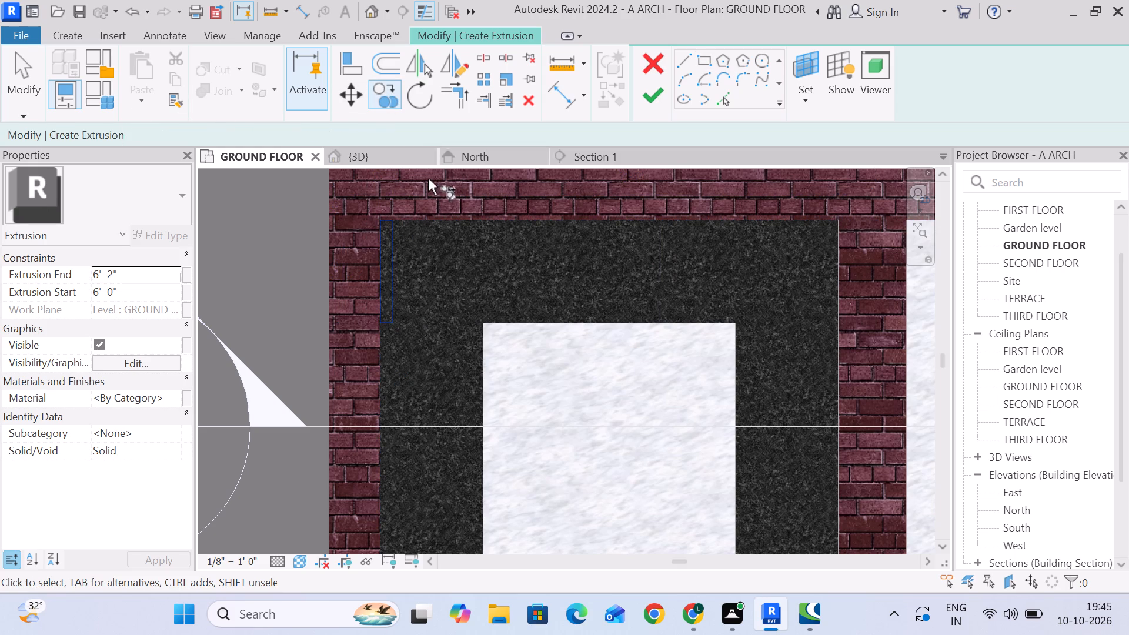
{"action": "left_click", "coordinate": [392, 89]}
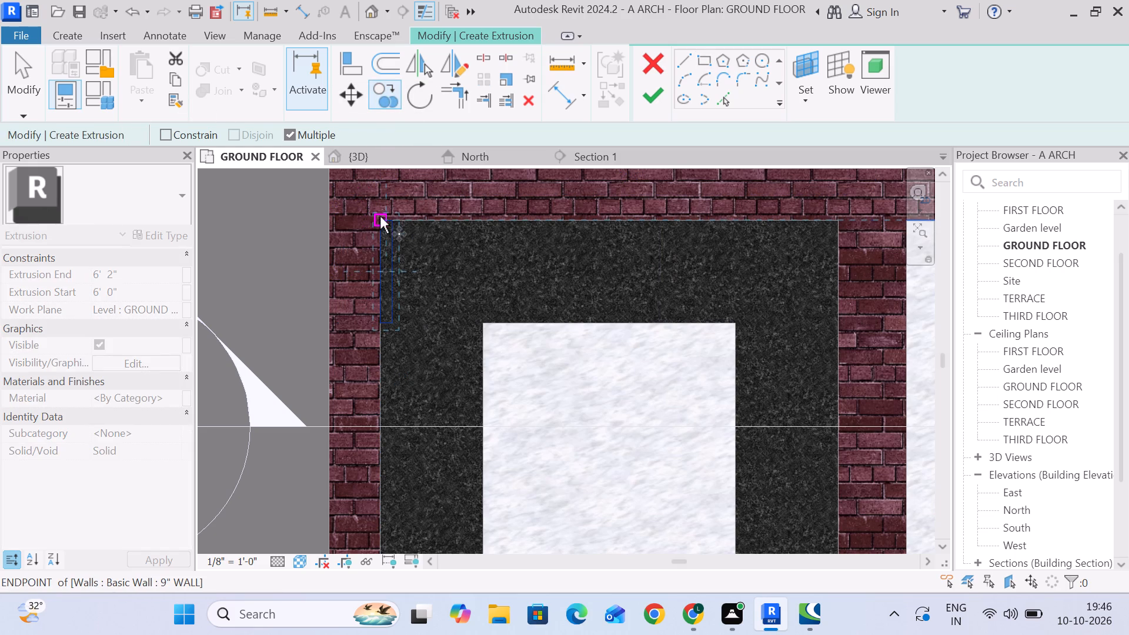
{"action": "left_click", "coordinate": [391, 216]}
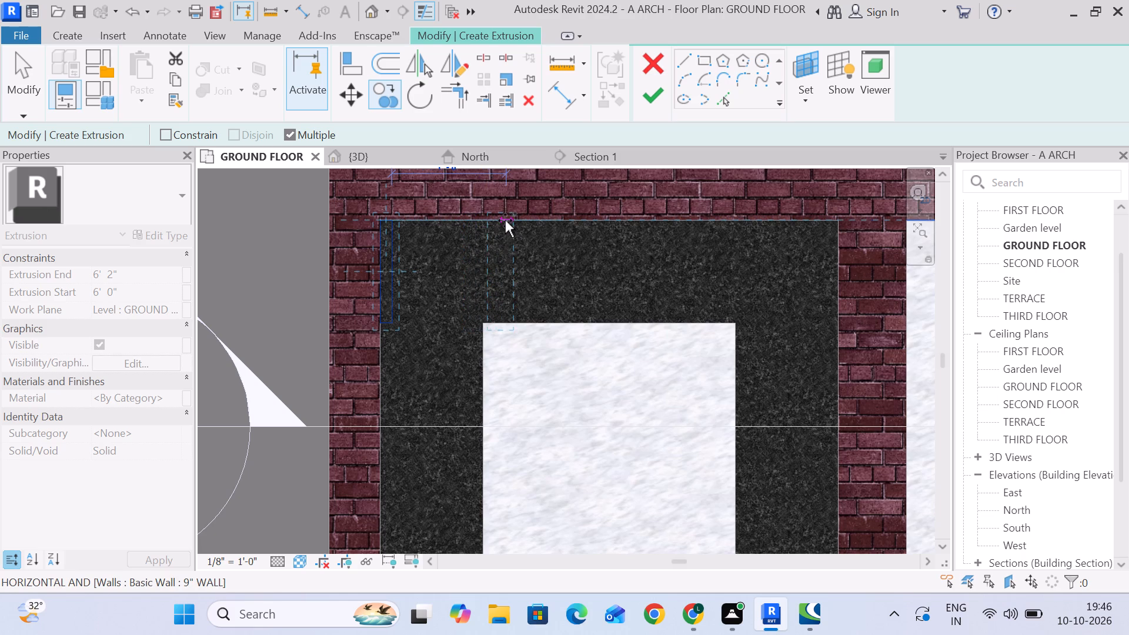
{"action": "scroll", "coordinate": [505, 220], "scroll_direction": "down", "scroll_amount": 1}
{"action": "middle_click_drag", "start_coordinate": [505, 220], "coordinate": [505, 305]}
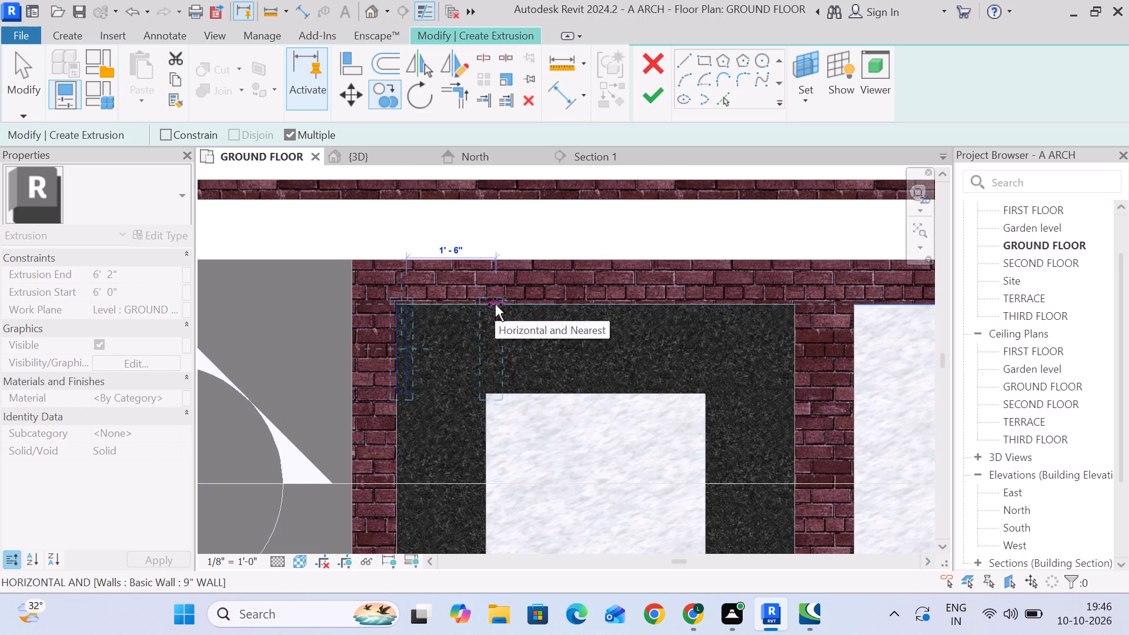
{"action": "left_click", "coordinate": [495, 305]}
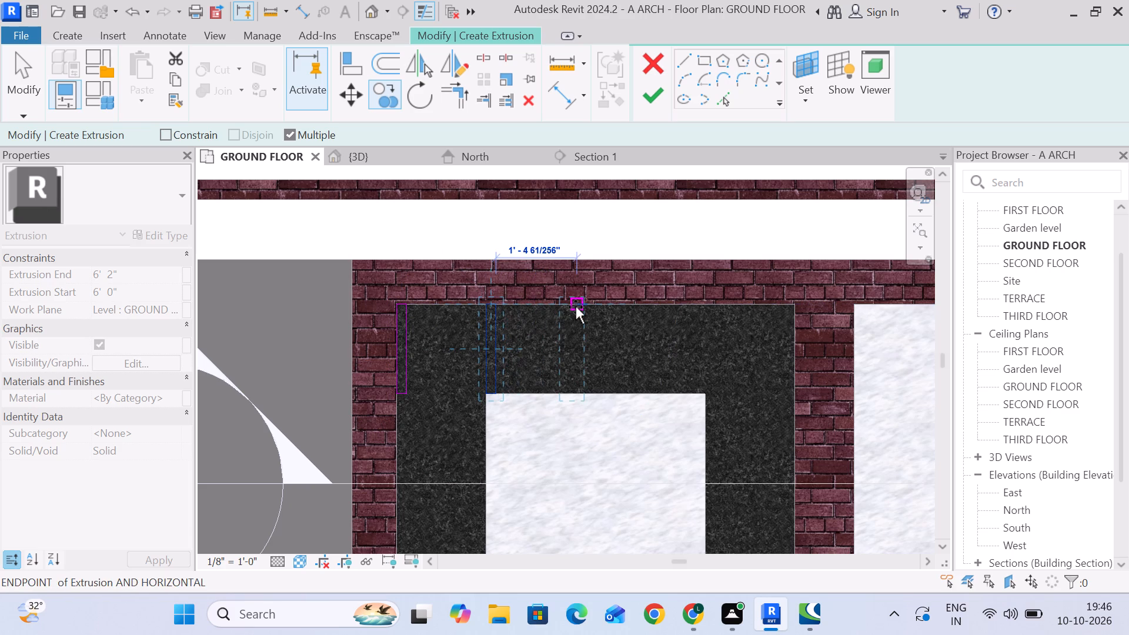
{"action": "left_click", "coordinate": [585, 308]}
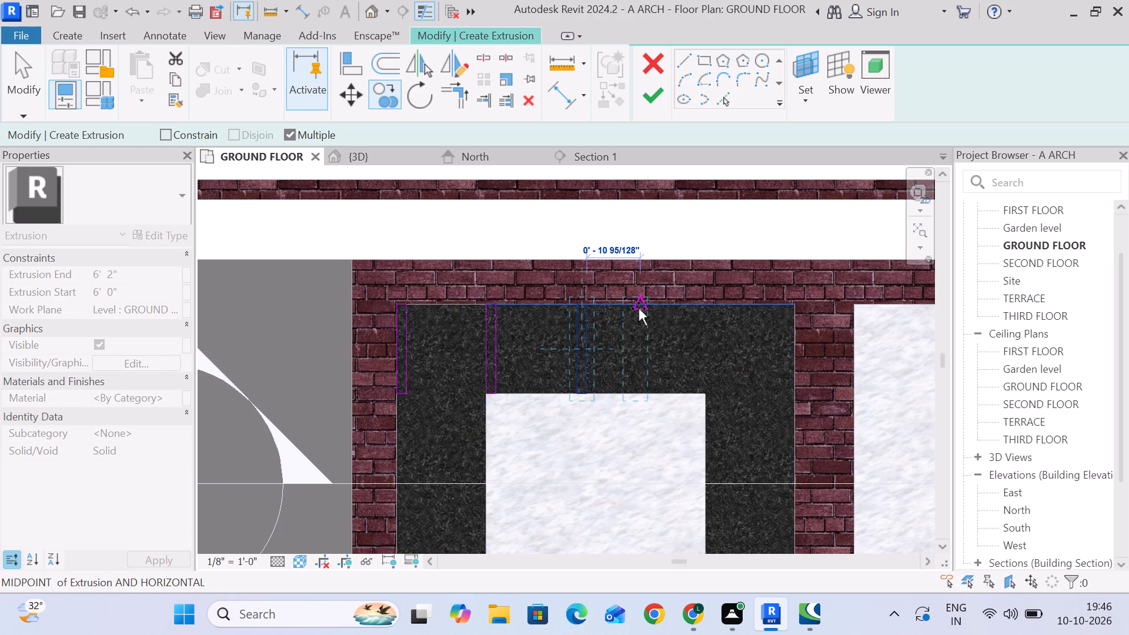
{"action": "left_click", "coordinate": [673, 310]}
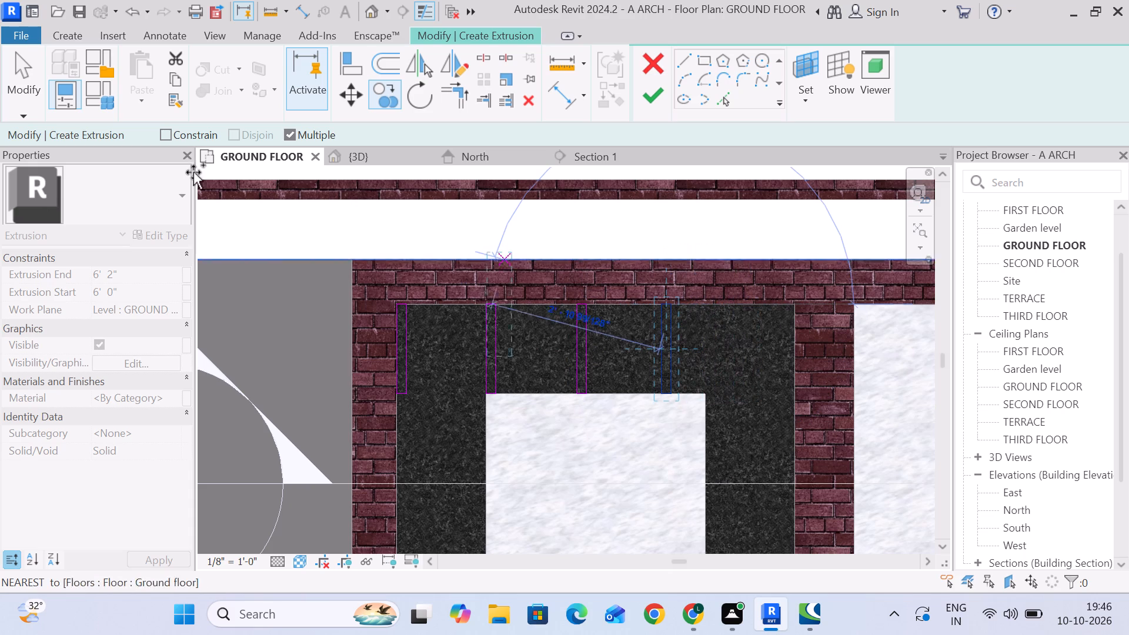
{"action": "left_click_drag", "start_coordinate": [28, 71], "coordinate": [28, 78]}
Set the clear gap between the second and third partition rectangles to 1' 6" by moving the third one's left edge.
{"action": "scroll", "coordinate": [555, 333], "scroll_direction": "up", "scroll_amount": 4}
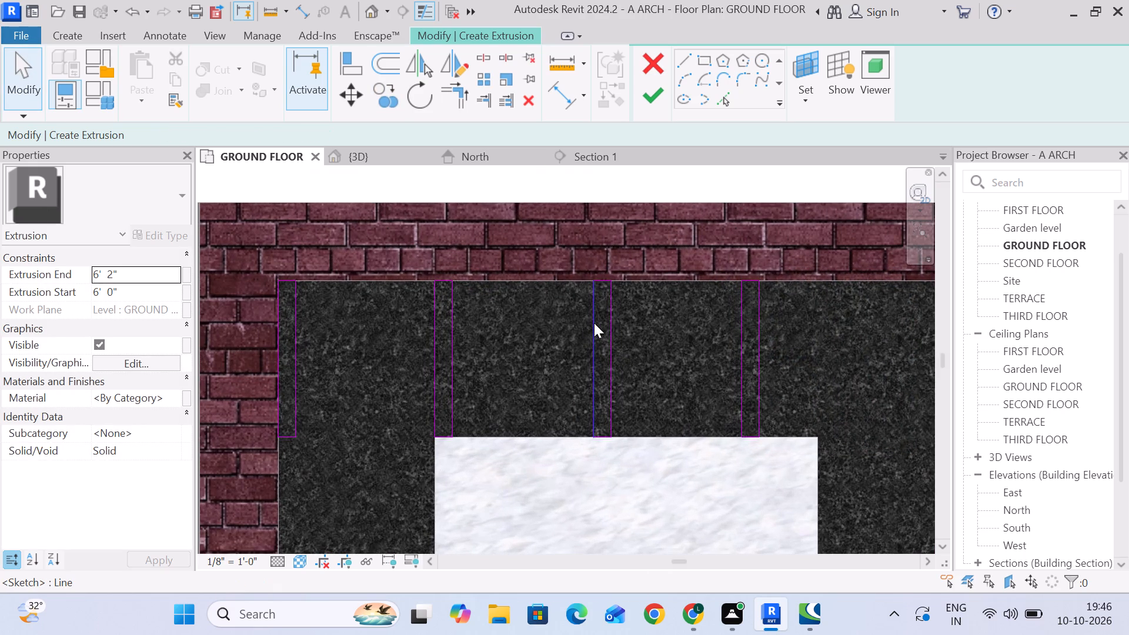
{"action": "left_click", "coordinate": [594, 323]}
{"action": "left_click", "coordinate": [534, 468]}
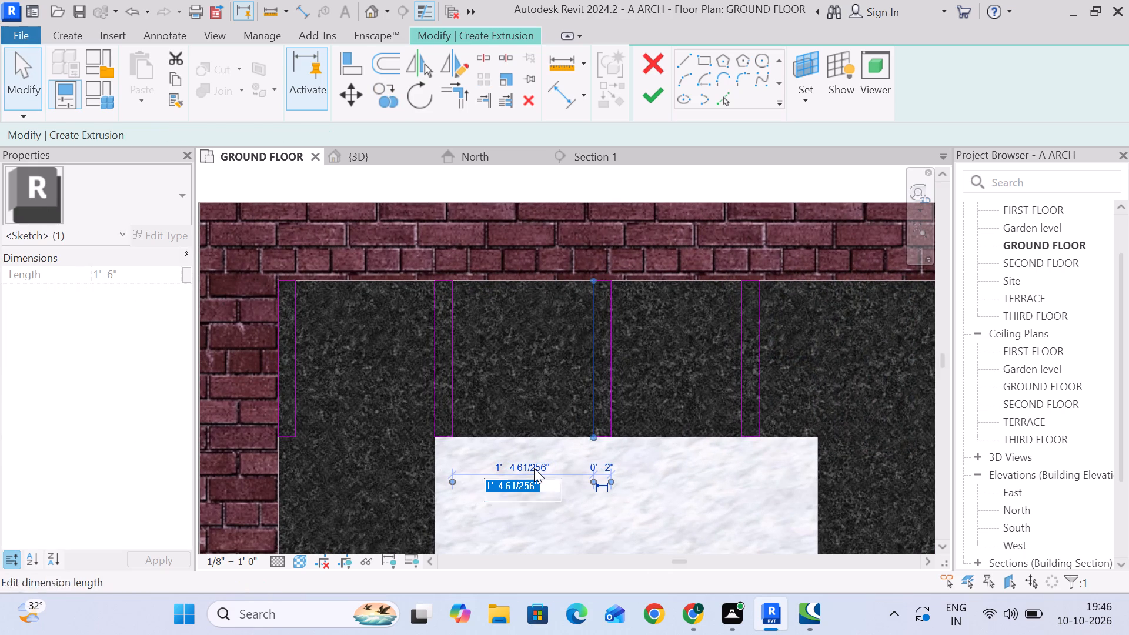
{"action": "key", "text": "1"}
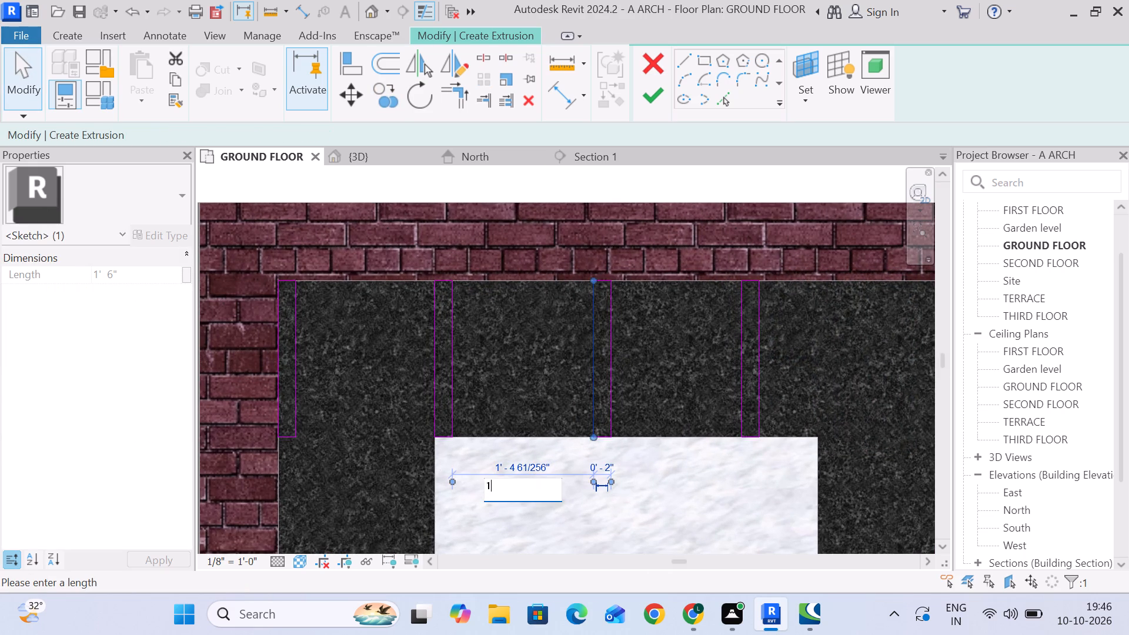
{"action": "type", "text": "'6\""}
{"action": "key", "text": "Return"}
Set the third partition rectangle's width to 2" by moving its right edge.
{"action": "scroll", "coordinate": [615, 360], "scroll_direction": "up", "scroll_amount": 5}
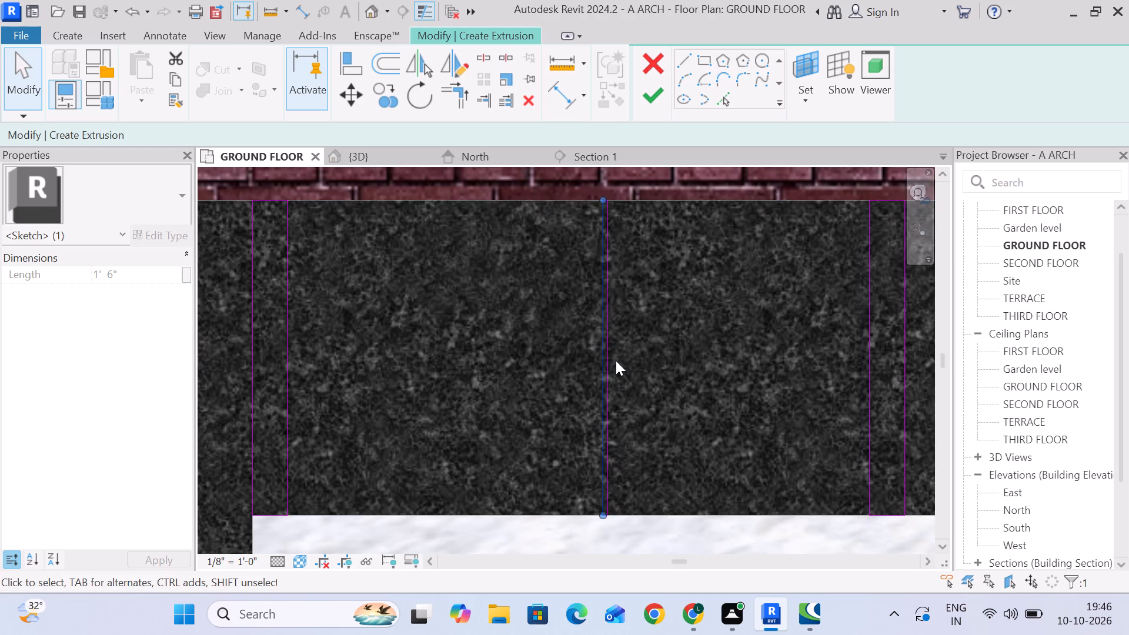
{"action": "left_click", "coordinate": [610, 356]}
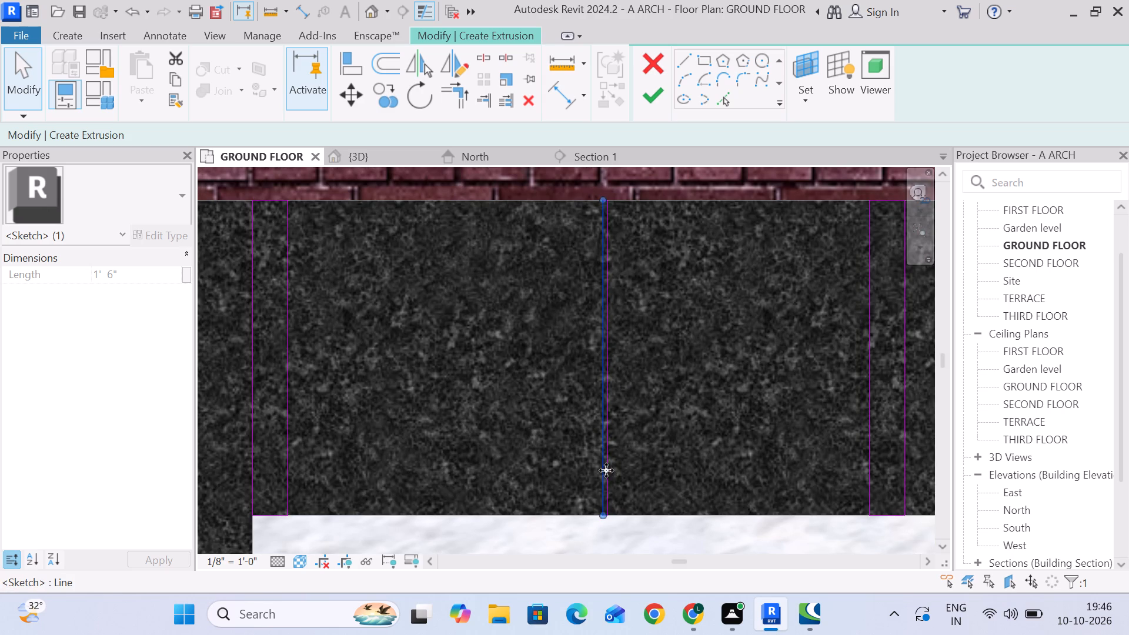
{"action": "left_click", "coordinate": [606, 469]}
{"action": "scroll", "coordinate": [642, 234], "scroll_direction": "down", "scroll_amount": 5}
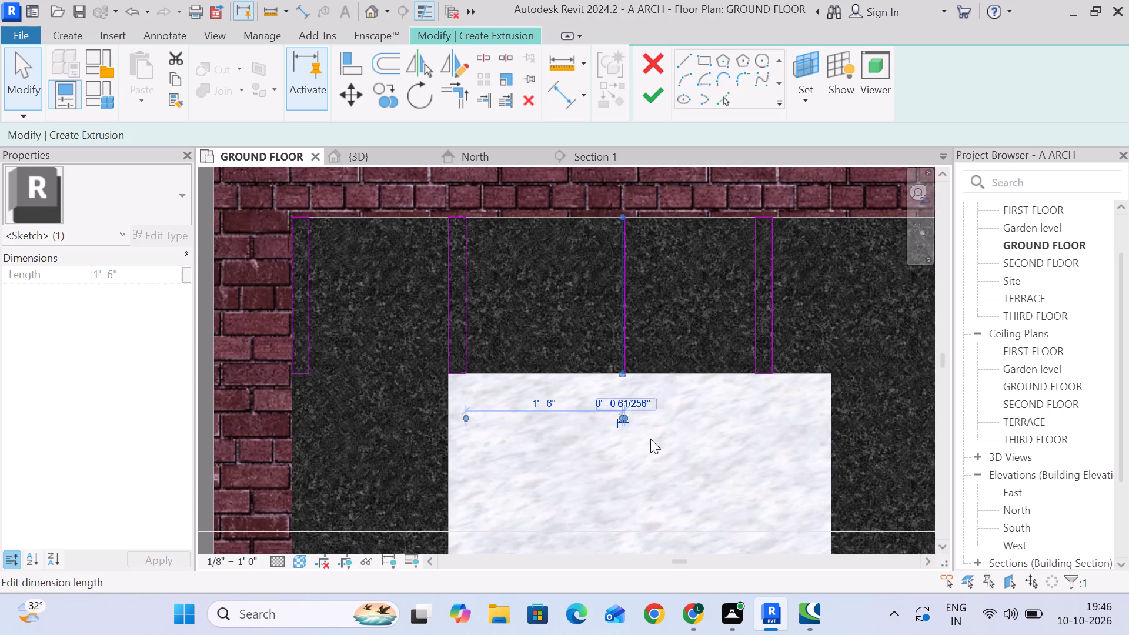
{"action": "left_click", "coordinate": [647, 399]}
{"action": "left_click", "coordinate": [716, 406]}
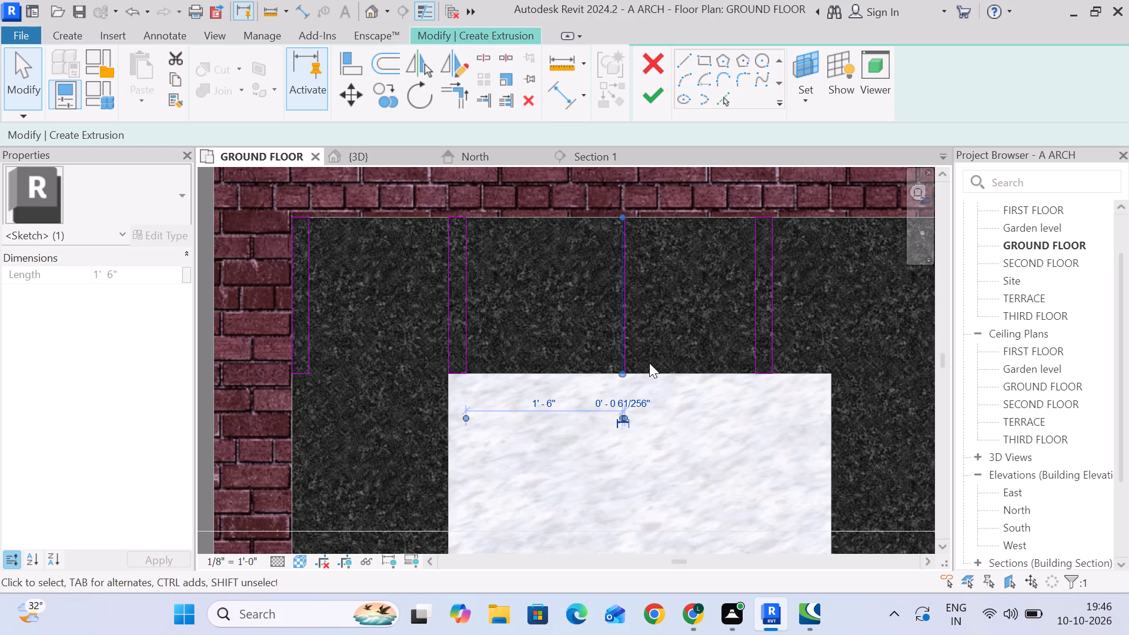
{"action": "left_click", "coordinate": [662, 406]}
{"action": "left_click", "coordinate": [632, 348]}
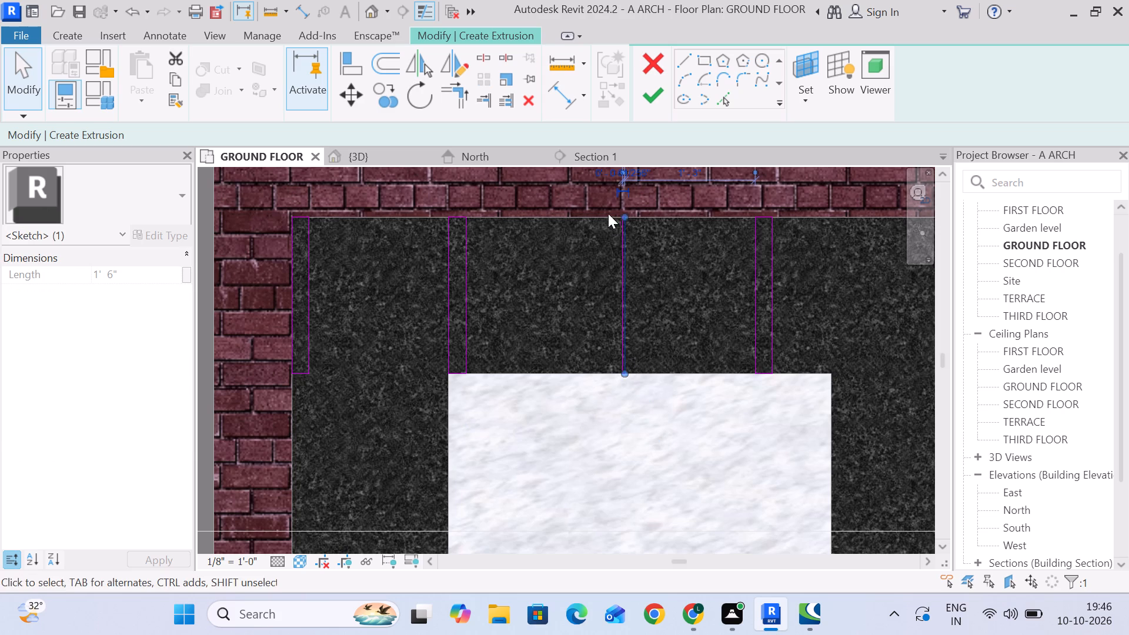
{"action": "middle_click_drag", "start_coordinate": [613, 217], "coordinate": [617, 291]}
{"action": "left_click", "coordinate": [623, 240]}
{"action": "scroll", "coordinate": [626, 255], "scroll_direction": "up", "scroll_amount": 7}
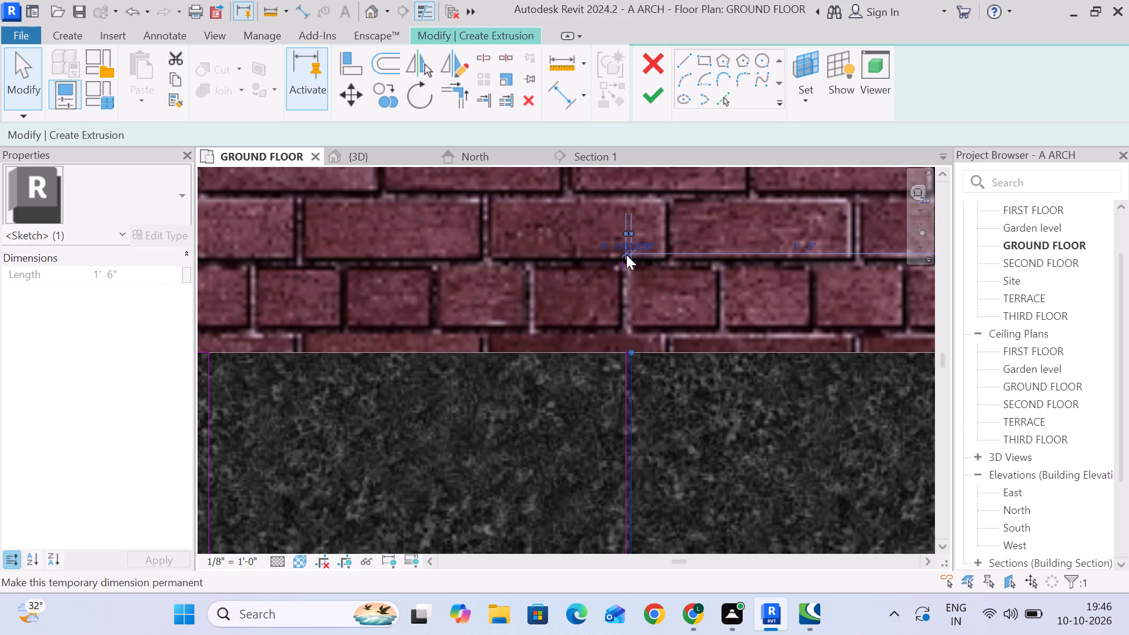
{"action": "left_click", "coordinate": [615, 248]}
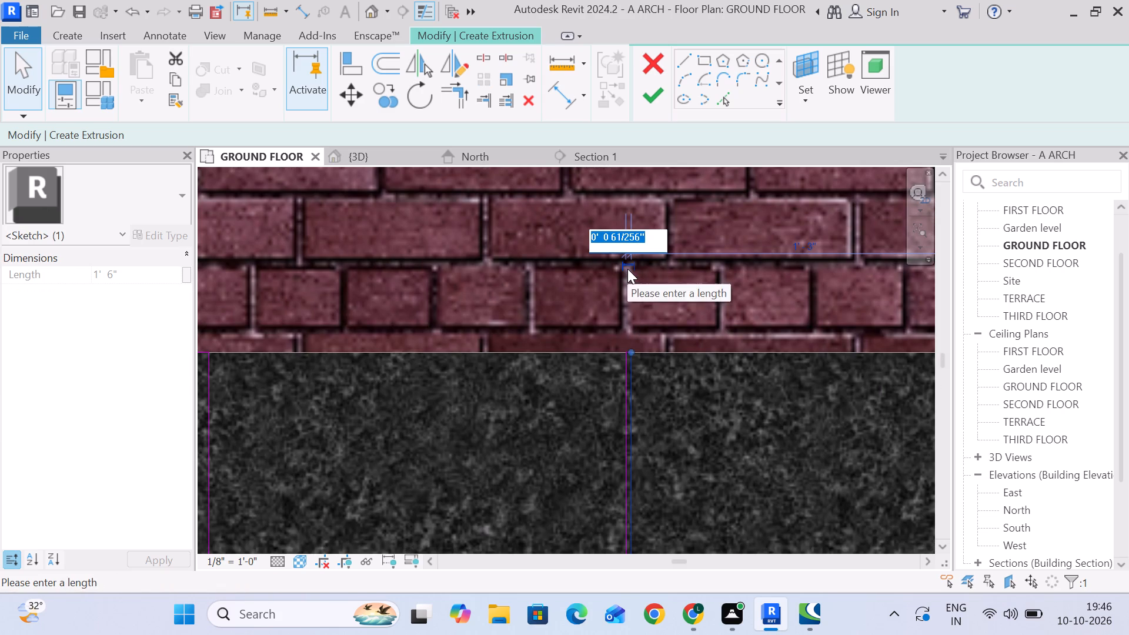
{"action": "key", "text": "2"}
{"action": "key", "text": "shift+quotedbl"}
{"action": "key", "text": "Return"}
{"action": "scroll", "coordinate": [657, 315], "scroll_direction": "down", "scroll_amount": 4}
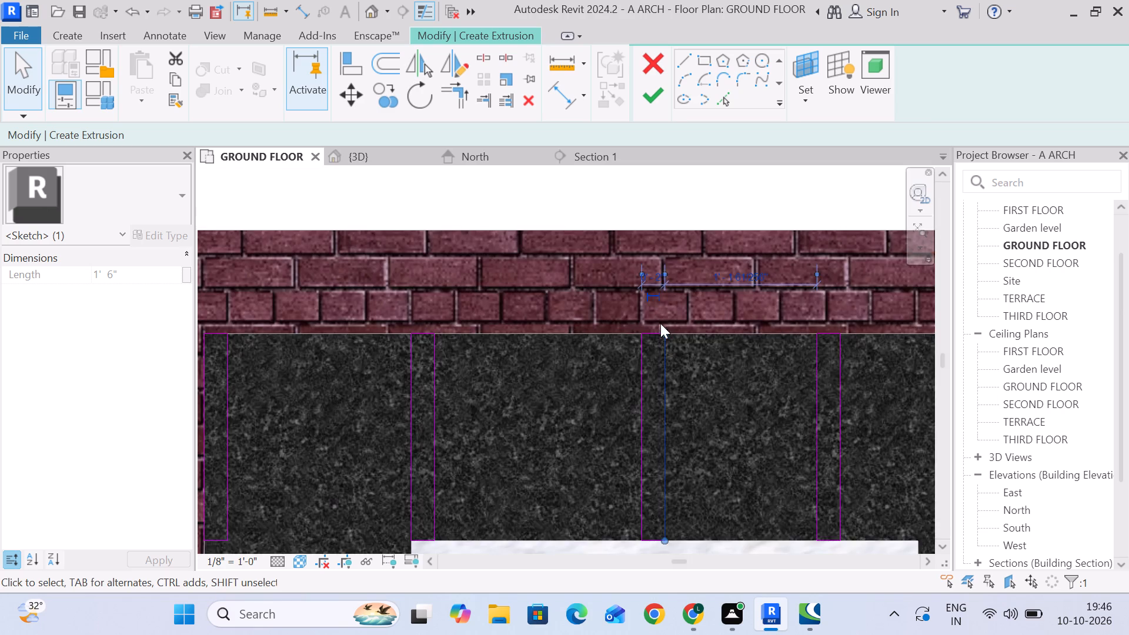
{"action": "scroll", "coordinate": [660, 323], "scroll_direction": "down", "scroll_amount": 3}
{"action": "middle_click_drag", "start_coordinate": [664, 334], "coordinate": [571, 261]}
{"action": "left_click", "coordinate": [669, 460]}
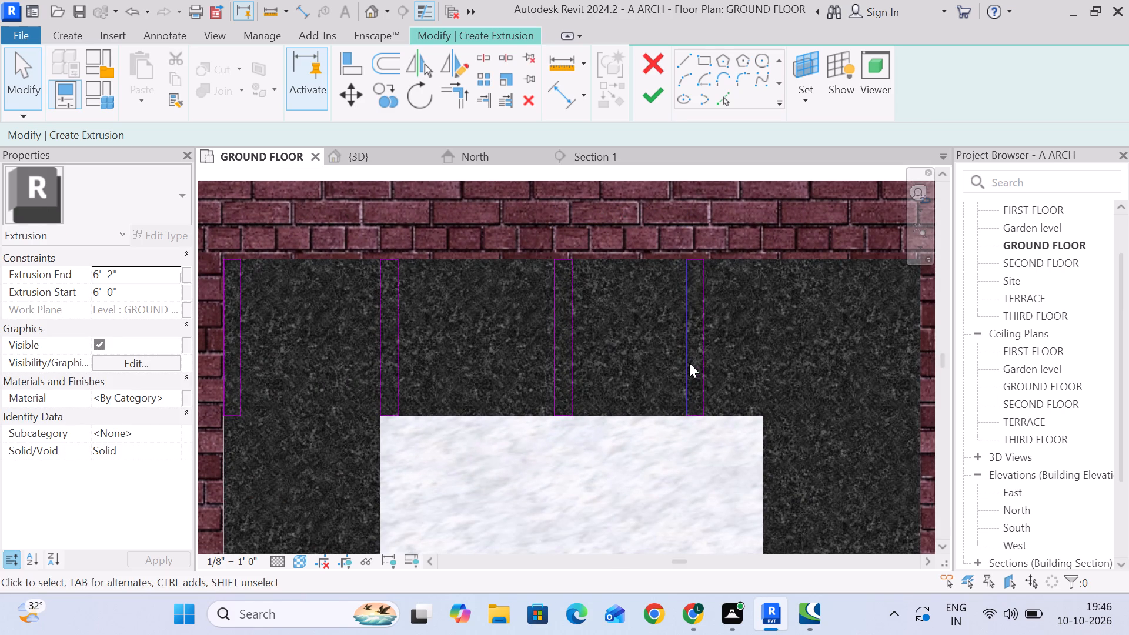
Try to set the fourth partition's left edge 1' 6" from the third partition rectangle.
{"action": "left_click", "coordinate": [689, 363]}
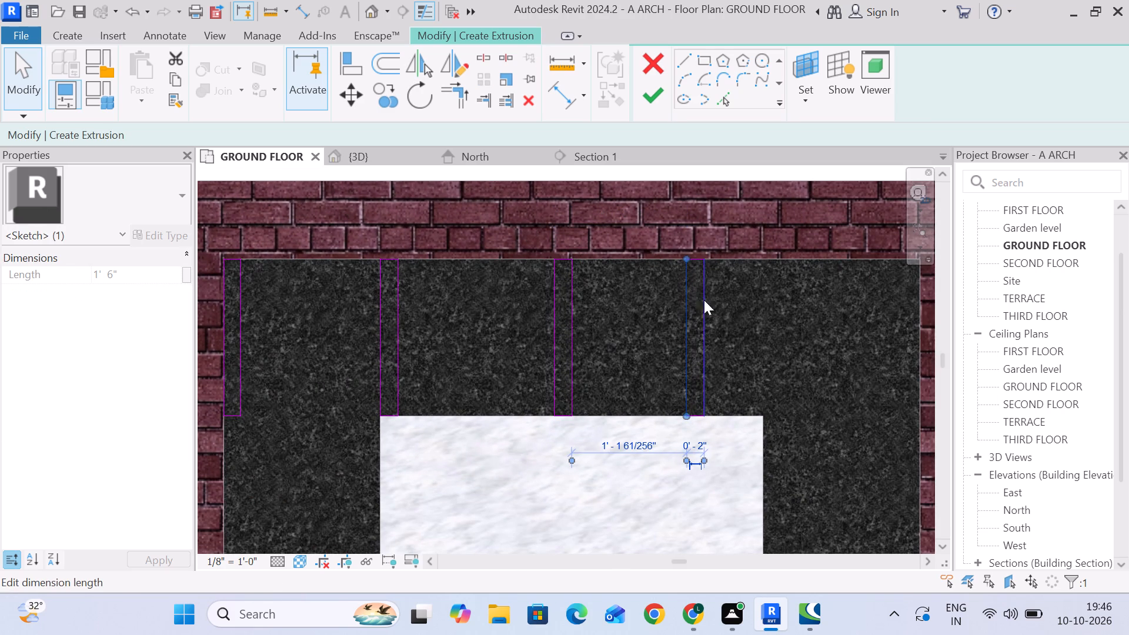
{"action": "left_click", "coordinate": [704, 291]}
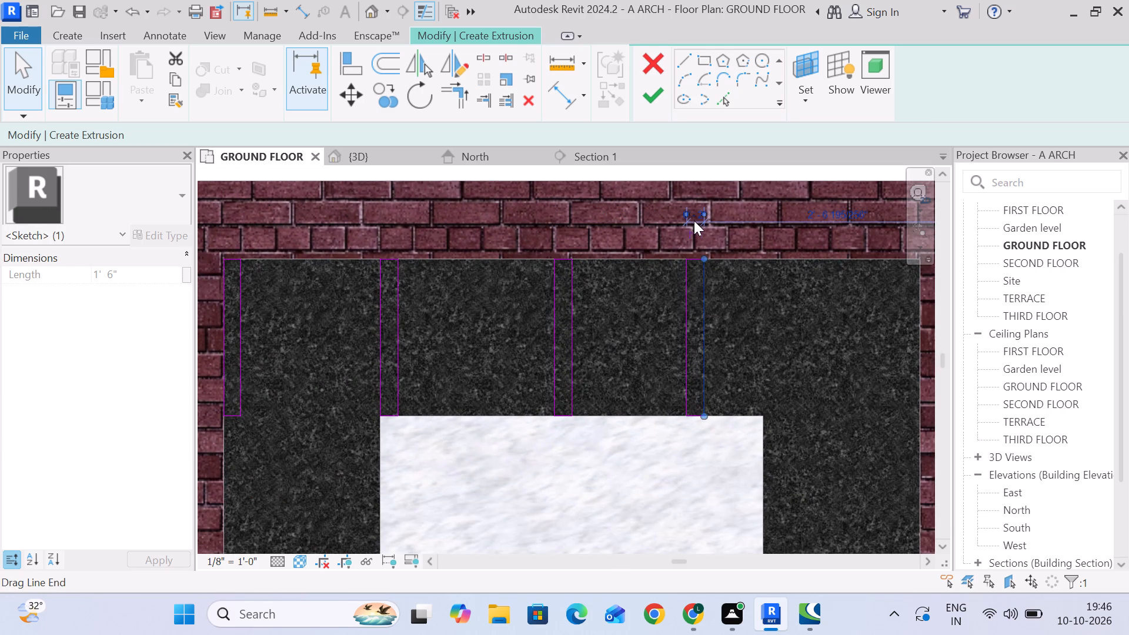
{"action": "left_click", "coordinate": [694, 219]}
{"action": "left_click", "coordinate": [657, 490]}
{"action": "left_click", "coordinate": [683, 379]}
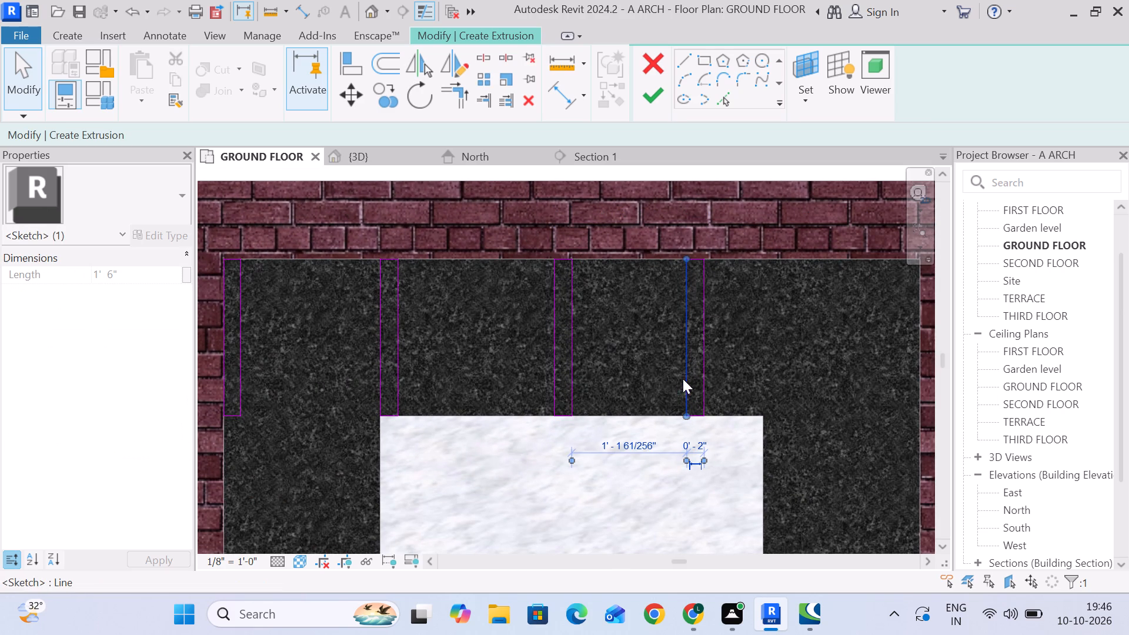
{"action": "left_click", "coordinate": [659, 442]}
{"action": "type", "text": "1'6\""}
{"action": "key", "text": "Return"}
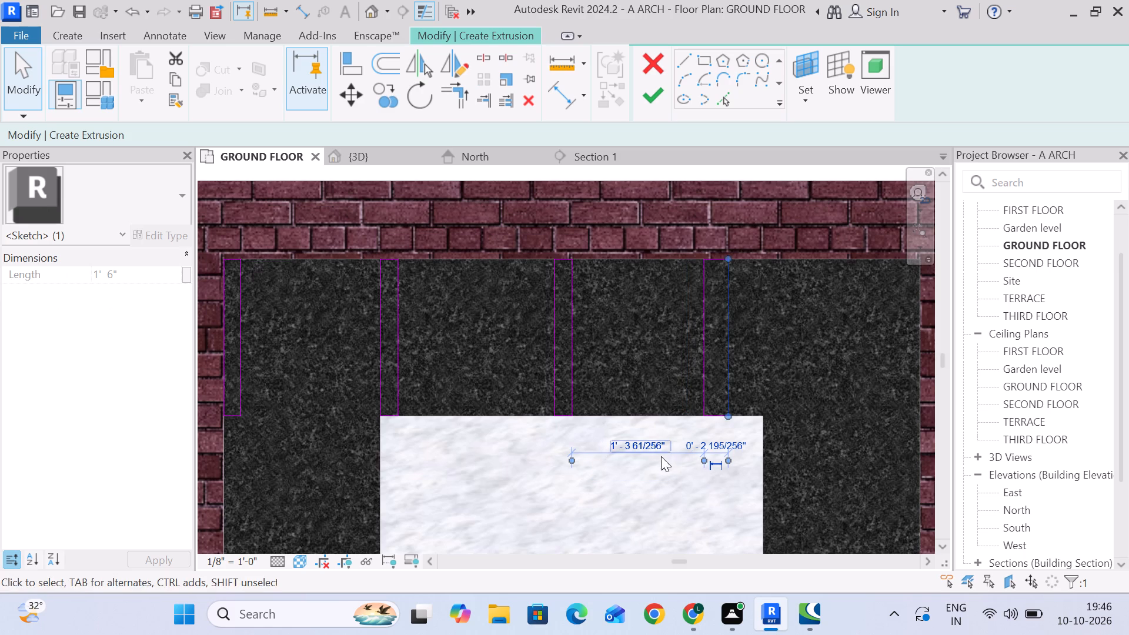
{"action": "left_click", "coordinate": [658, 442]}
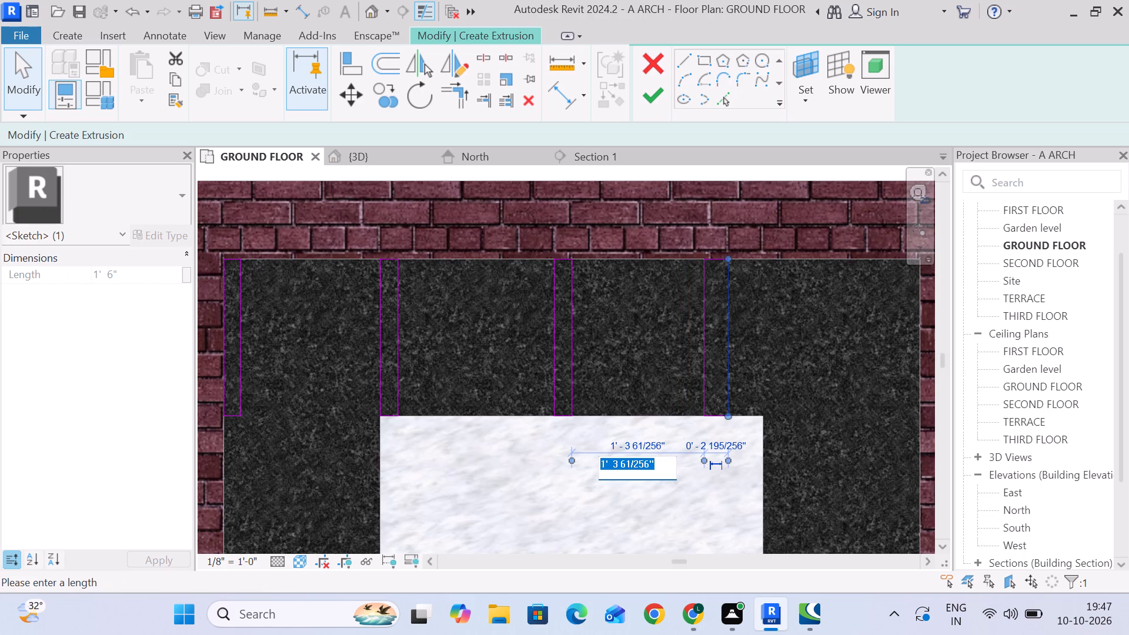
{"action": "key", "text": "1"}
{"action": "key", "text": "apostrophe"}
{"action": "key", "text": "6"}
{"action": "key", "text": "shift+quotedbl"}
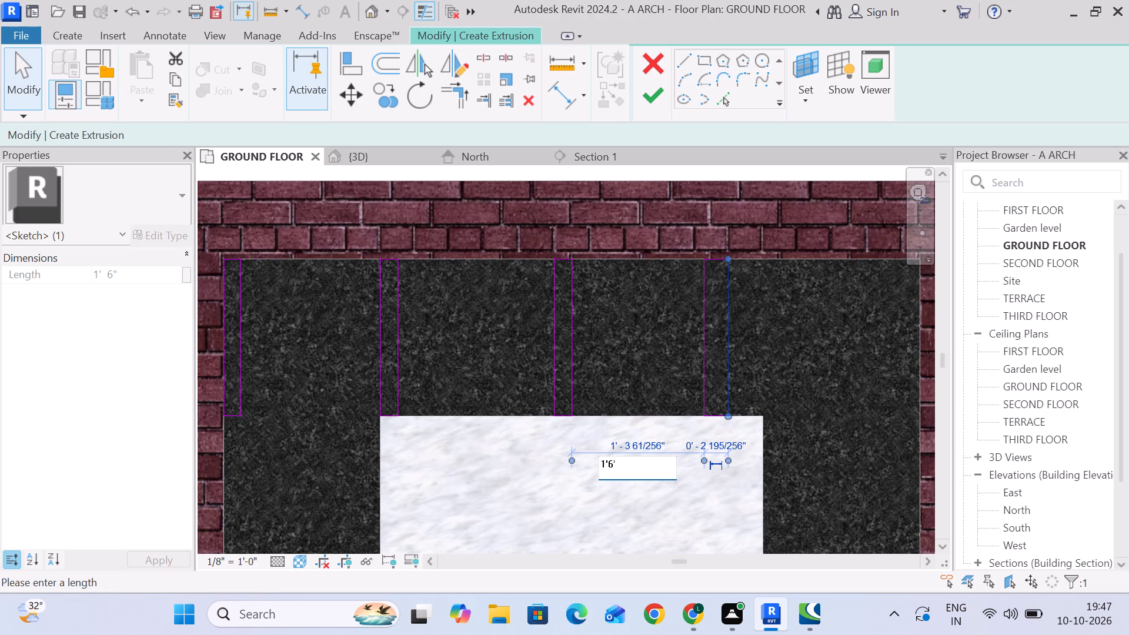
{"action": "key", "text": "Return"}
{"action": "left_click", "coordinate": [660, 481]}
Move the fourth partition's right edge outward and set its left edge 1' 6" from the third partition.
{"action": "left_click", "coordinate": [732, 360]}
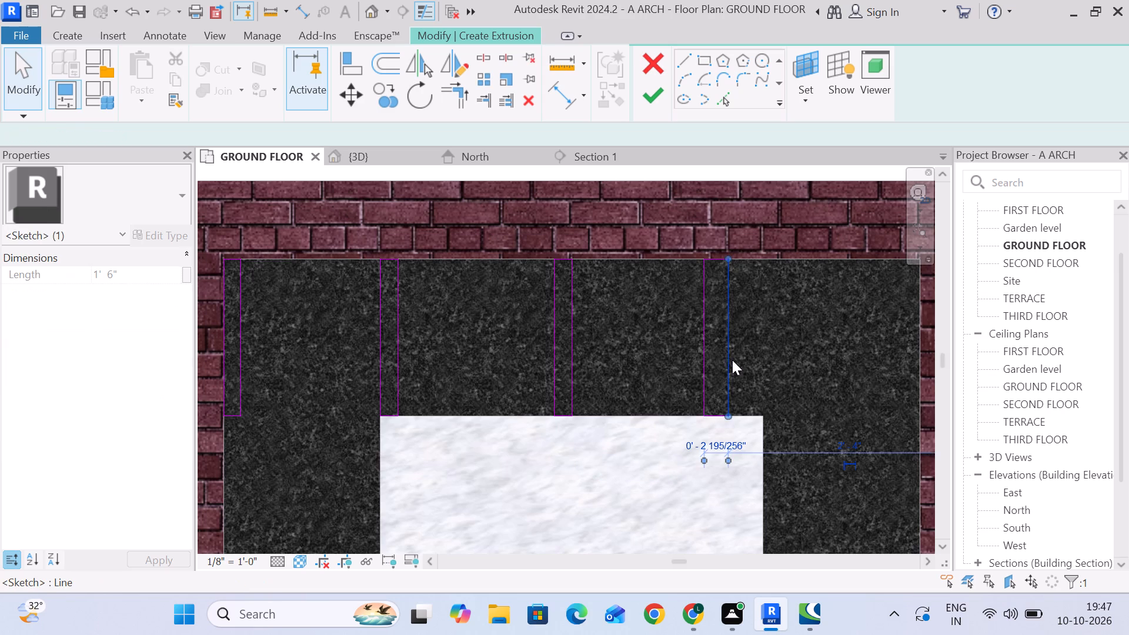
{"action": "left_click_drag", "start_coordinate": [730, 359], "coordinate": [773, 355]}
{"action": "left_click", "coordinate": [712, 480]}
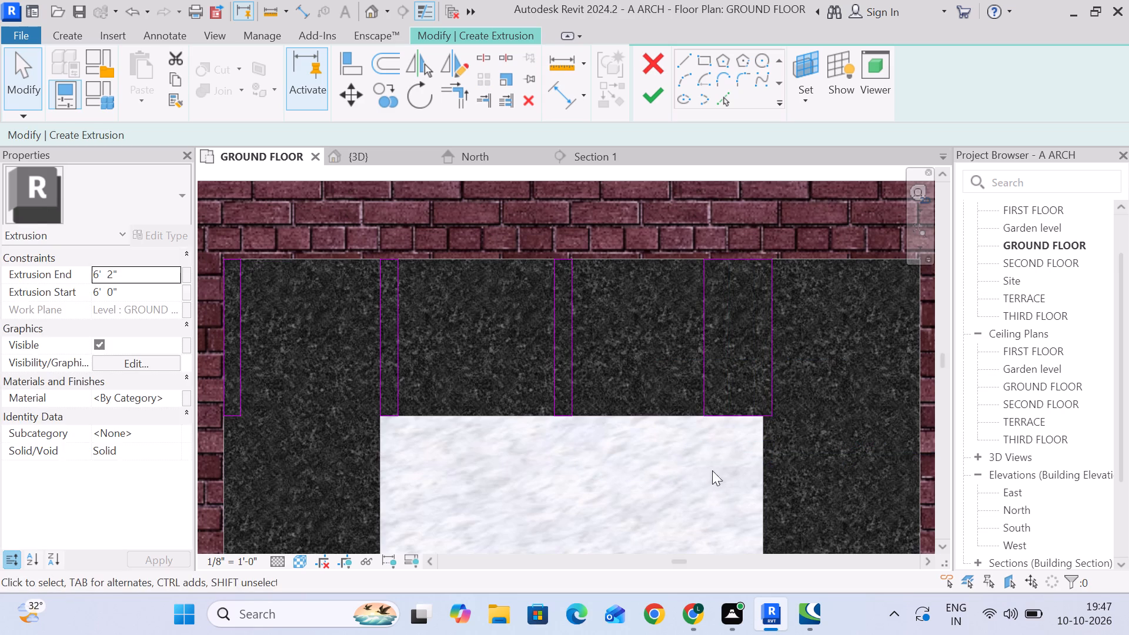
{"action": "left_click", "coordinate": [709, 388]}
{"action": "left_click", "coordinate": [621, 214]}
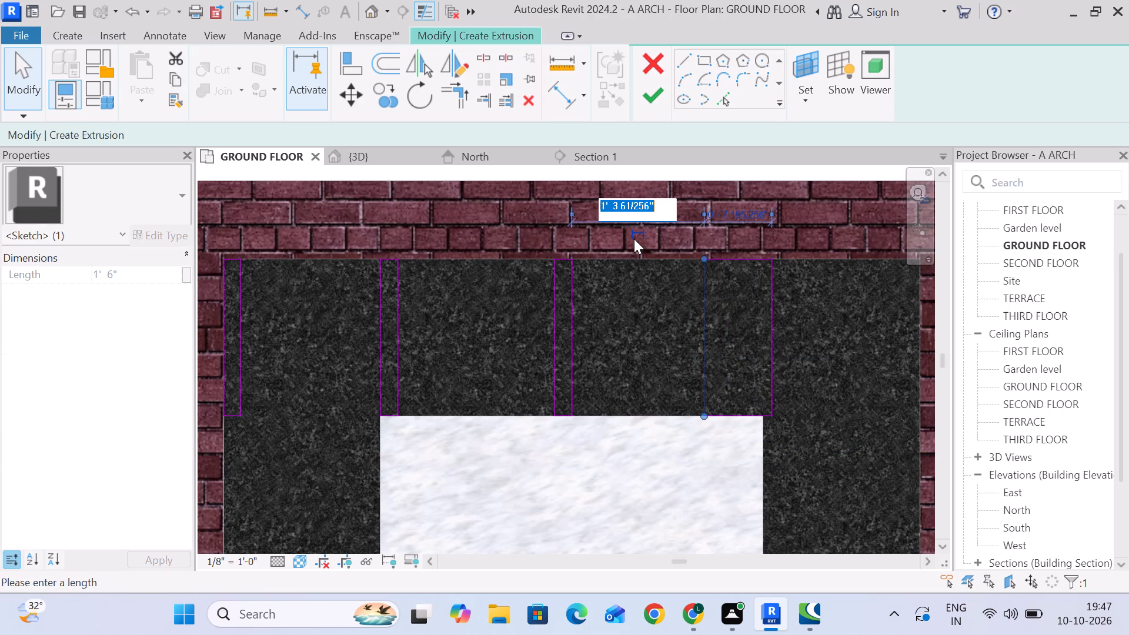
{"action": "key", "text": "1"}
{"action": "key", "text": "apostrophe"}
{"action": "key", "text": "6"}
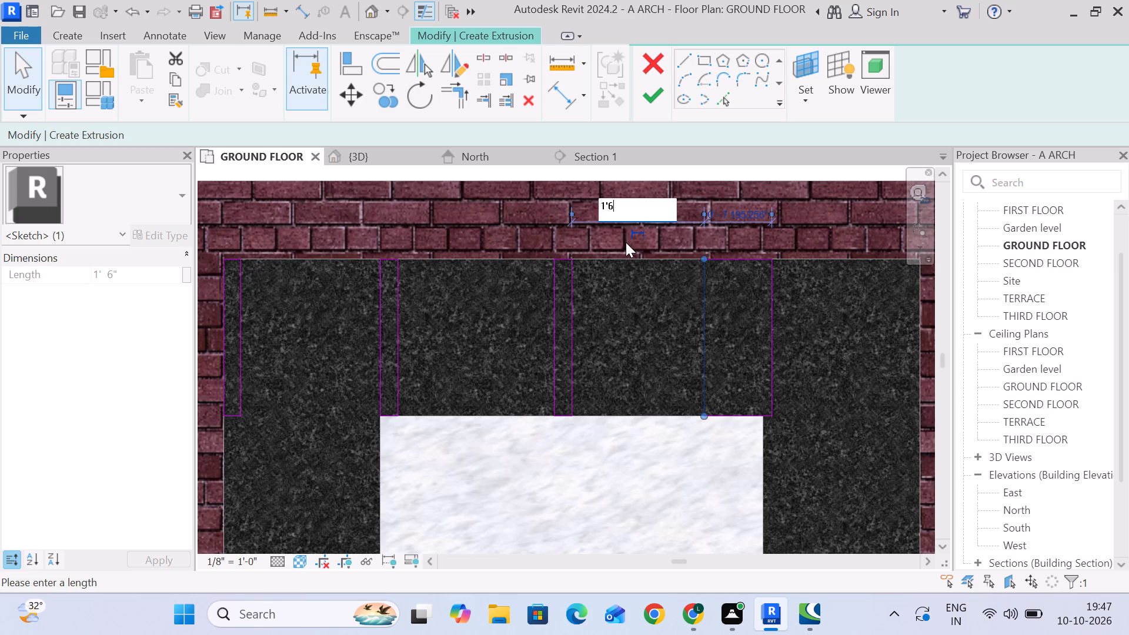
{"action": "key", "text": "shift+quotedbl"}
{"action": "key", "text": "Return"}
{"action": "left_click", "coordinate": [694, 498]}
Set the fourth partition rectangle's width to 2" by moving its right edge.
{"action": "left_click", "coordinate": [777, 352]}
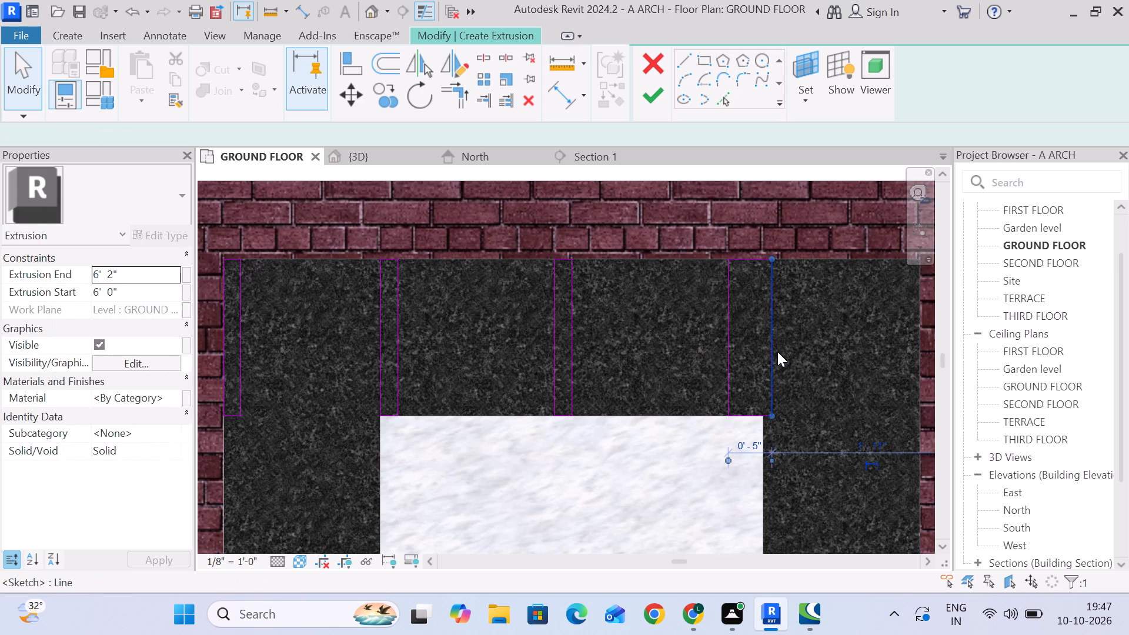
{"action": "left_click", "coordinate": [743, 450]}
{"action": "type", "text": "2\""}
{"action": "key", "text": "Return"}
{"action": "left_click", "coordinate": [692, 469]}
Copy the fourth 2" partition rectangle as a fifth partition into the counter's upper-right corner, flush against the right-hand wall.
{"action": "scroll", "coordinate": [692, 469], "scroll_direction": "down", "scroll_amount": 1}
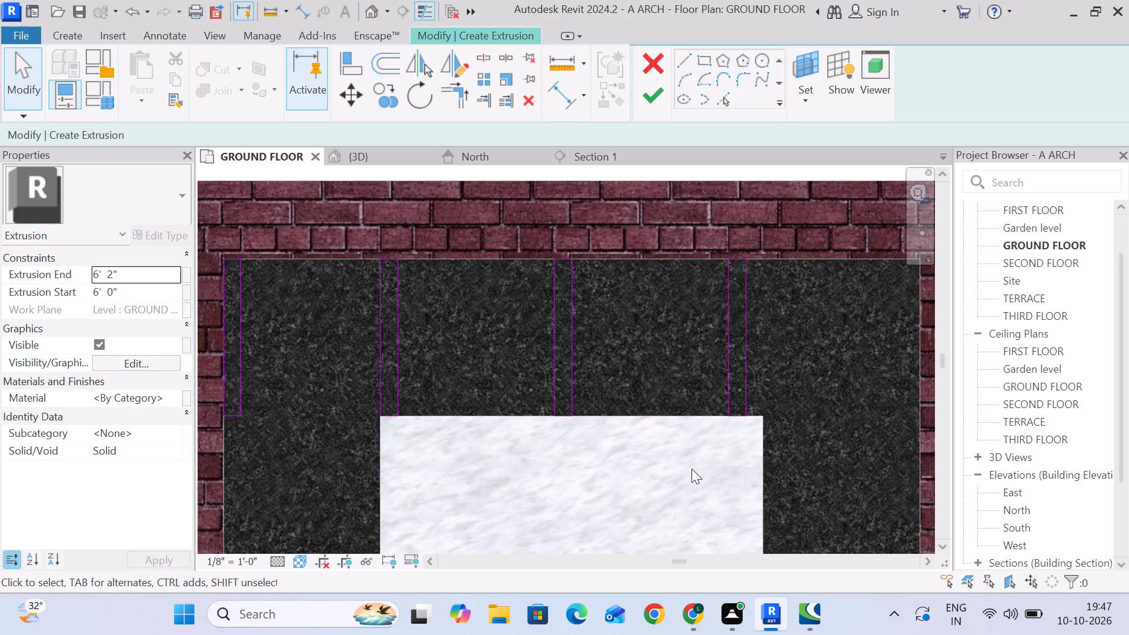
{"action": "scroll", "coordinate": [692, 469], "scroll_direction": "down", "scroll_amount": 1}
{"action": "middle_click_drag", "start_coordinate": [733, 458], "coordinate": [620, 430]}
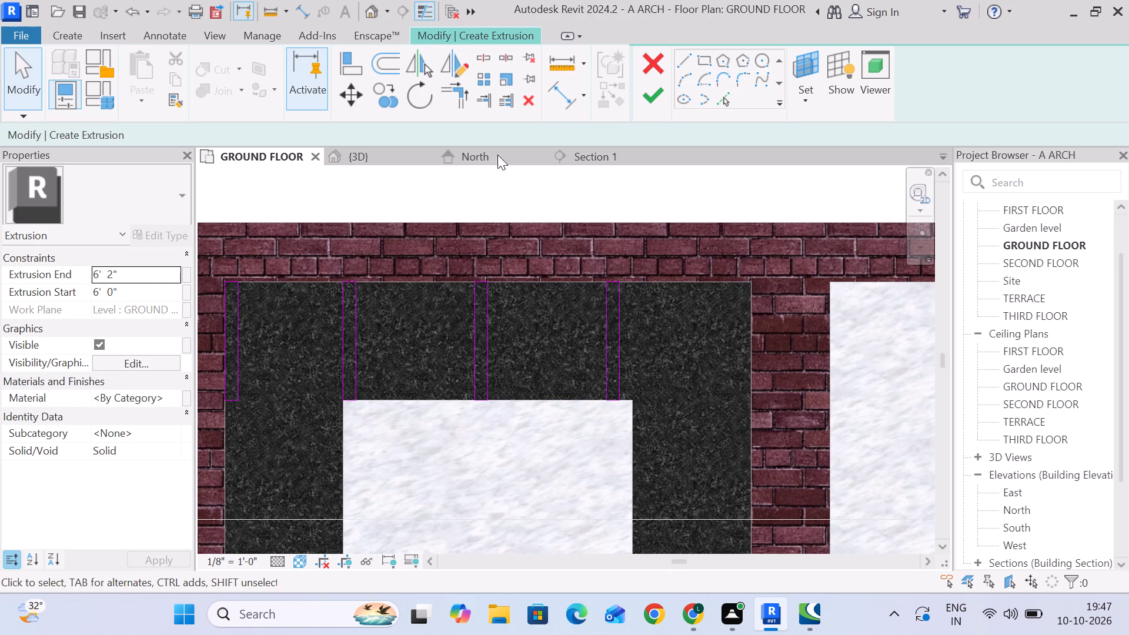
{"action": "left_click_drag", "start_coordinate": [383, 91], "coordinate": [386, 98]}
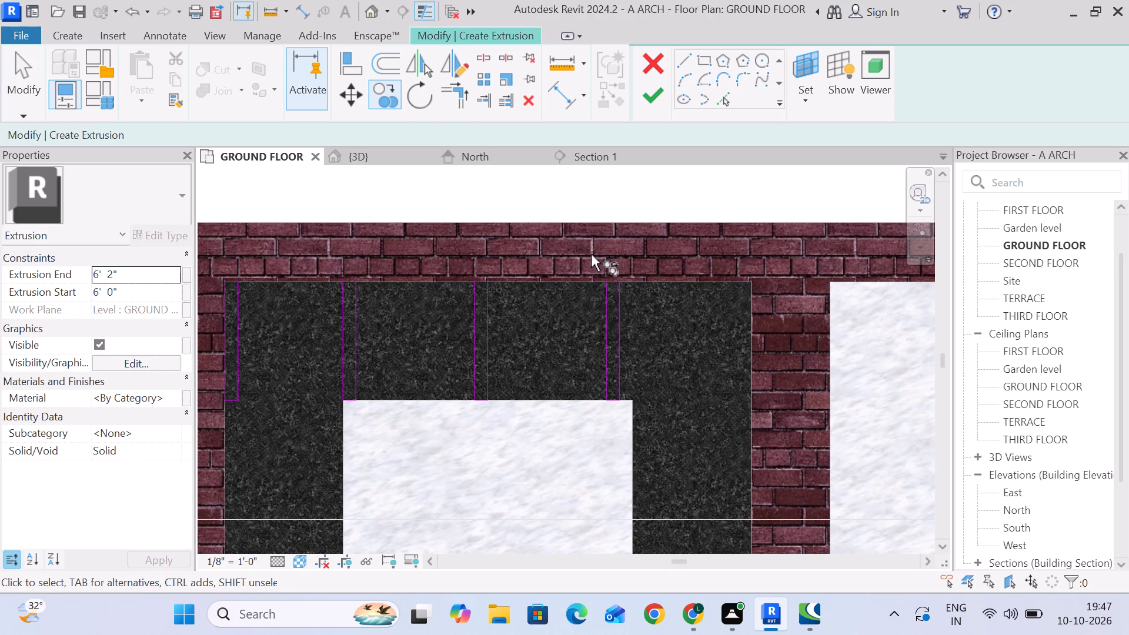
{"action": "left_click_drag", "start_coordinate": [593, 259], "coordinate": [651, 406]}
{"action": "left_click", "coordinate": [383, 96]}
{"action": "left_click", "coordinate": [617, 280]}
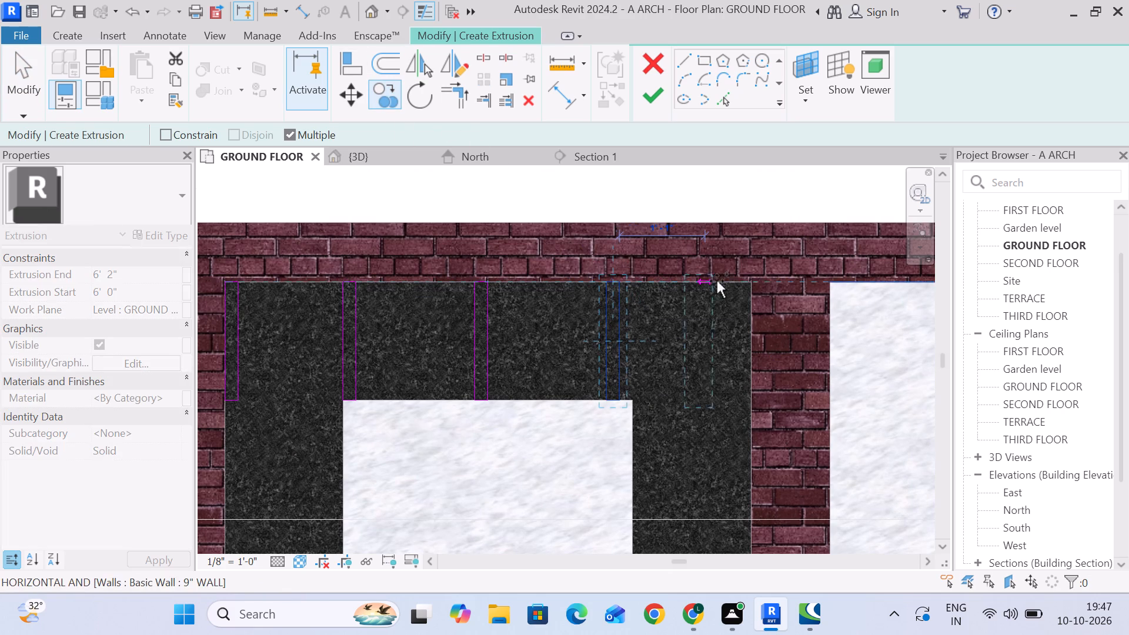
{"action": "left_click", "coordinate": [750, 285]}
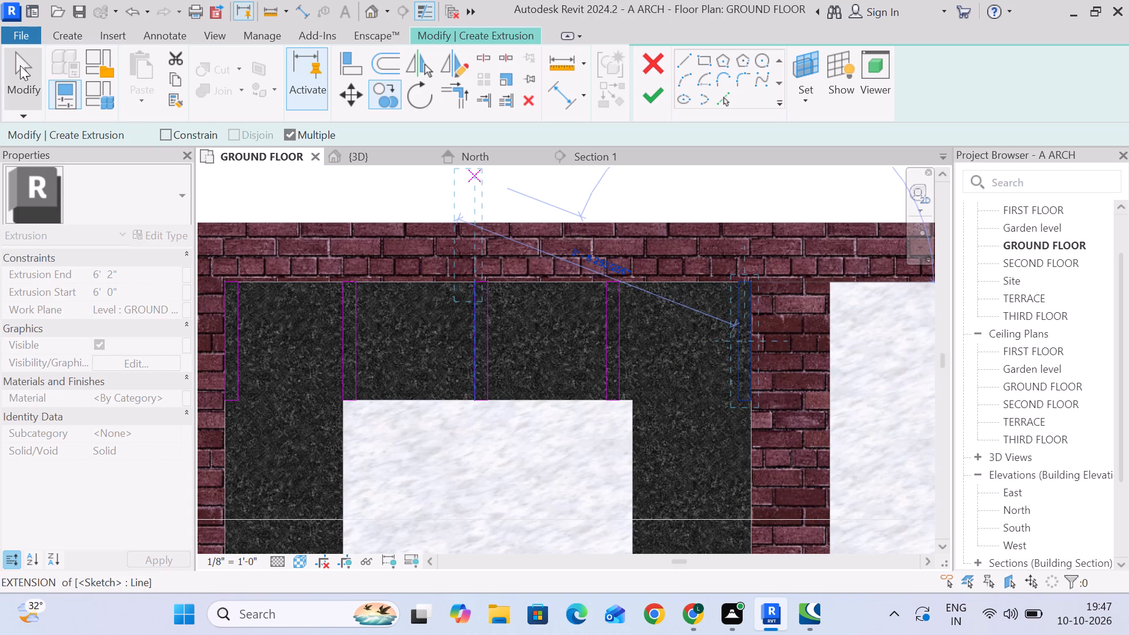
{"action": "left_click", "coordinate": [20, 76]}
{"action": "scroll", "coordinate": [573, 401], "scroll_direction": "down", "scroll_amount": 4}
{"action": "scroll", "coordinate": [497, 439], "scroll_direction": "up", "scroll_amount": 3}
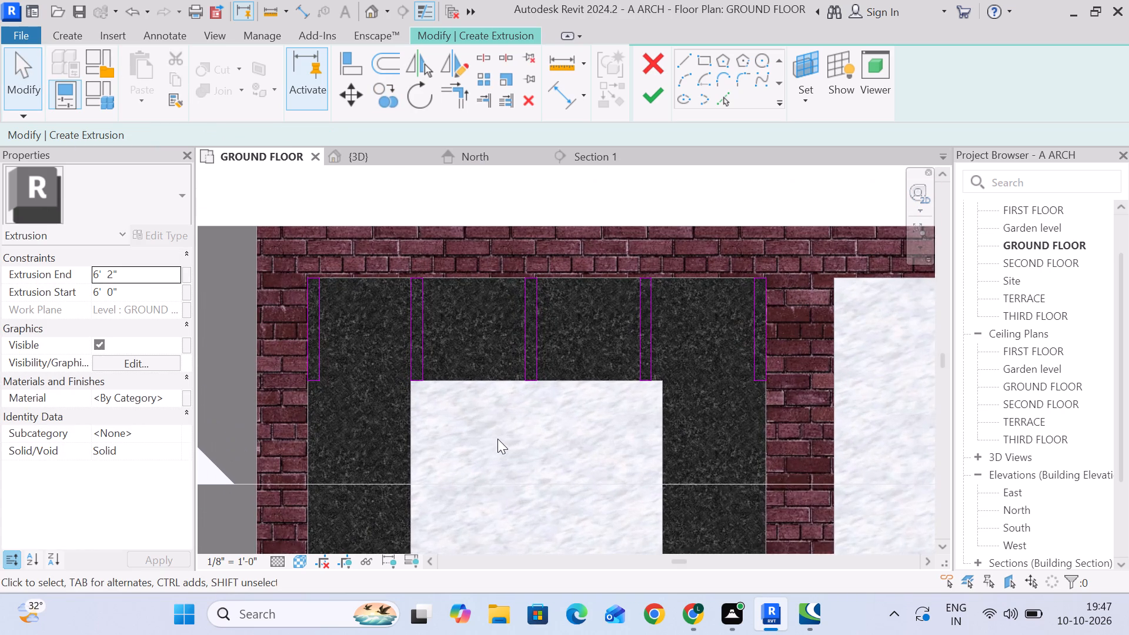
{"action": "middle_click_drag", "start_coordinate": [497, 439], "coordinate": [529, 385]}
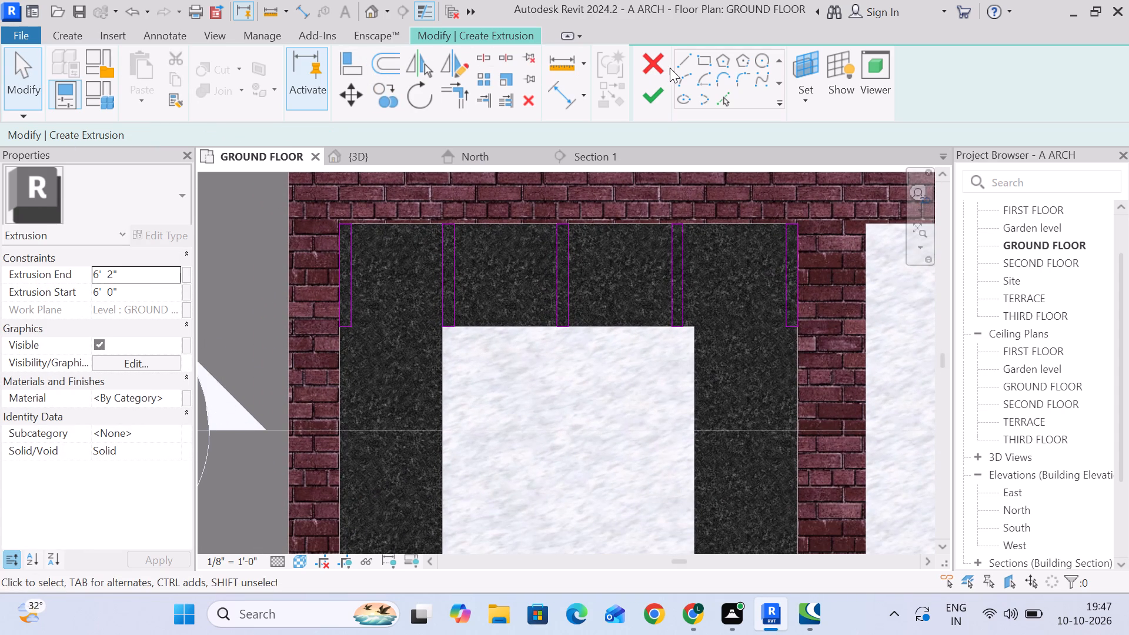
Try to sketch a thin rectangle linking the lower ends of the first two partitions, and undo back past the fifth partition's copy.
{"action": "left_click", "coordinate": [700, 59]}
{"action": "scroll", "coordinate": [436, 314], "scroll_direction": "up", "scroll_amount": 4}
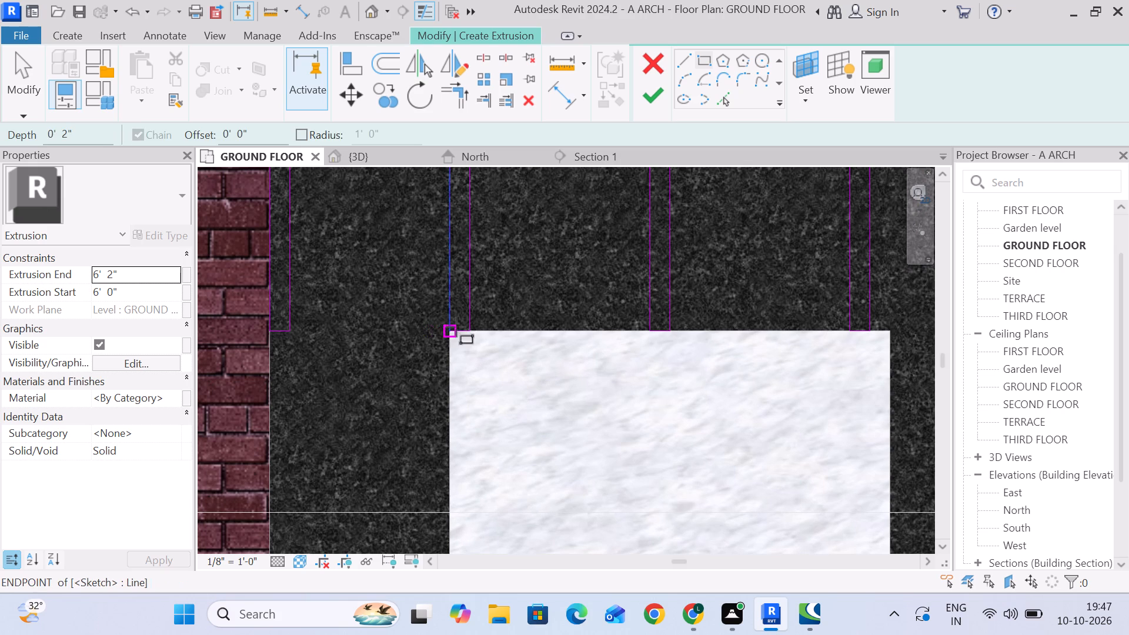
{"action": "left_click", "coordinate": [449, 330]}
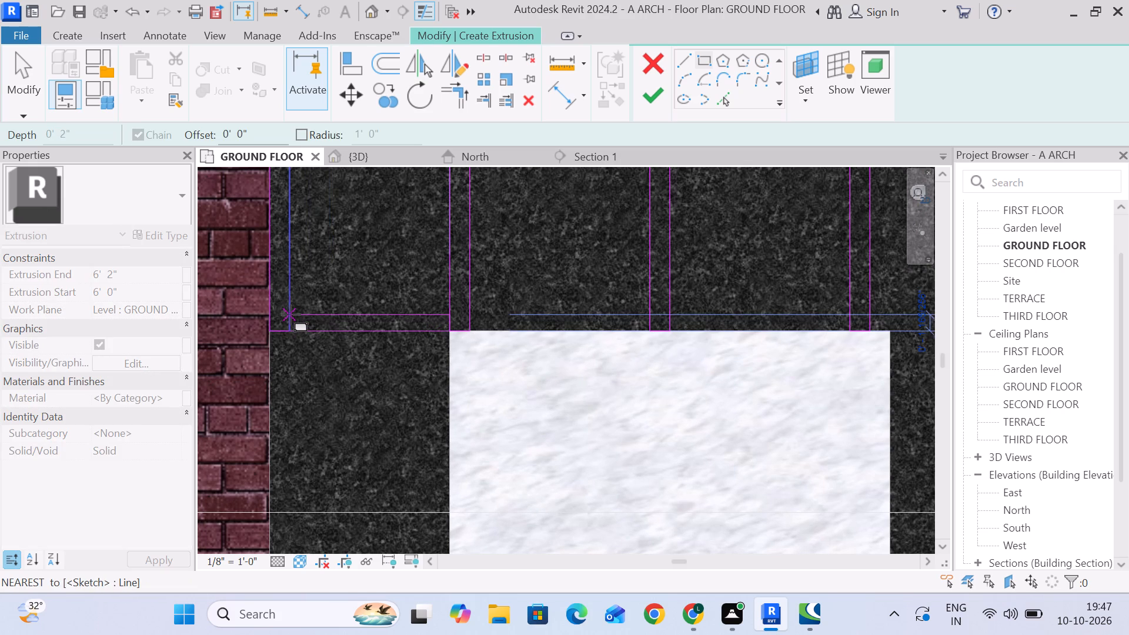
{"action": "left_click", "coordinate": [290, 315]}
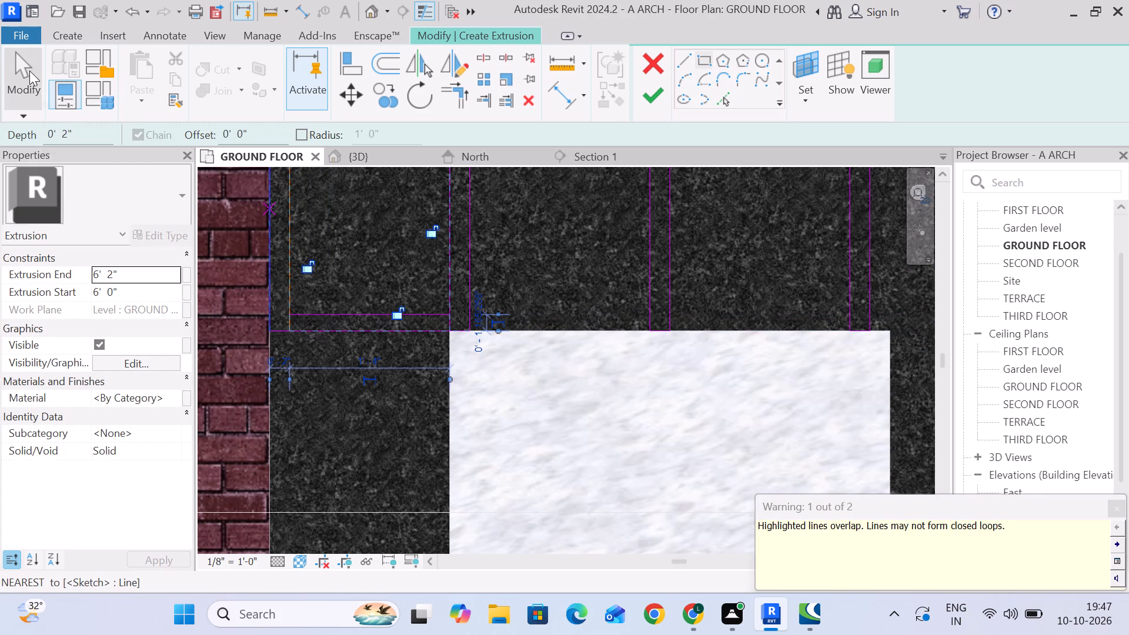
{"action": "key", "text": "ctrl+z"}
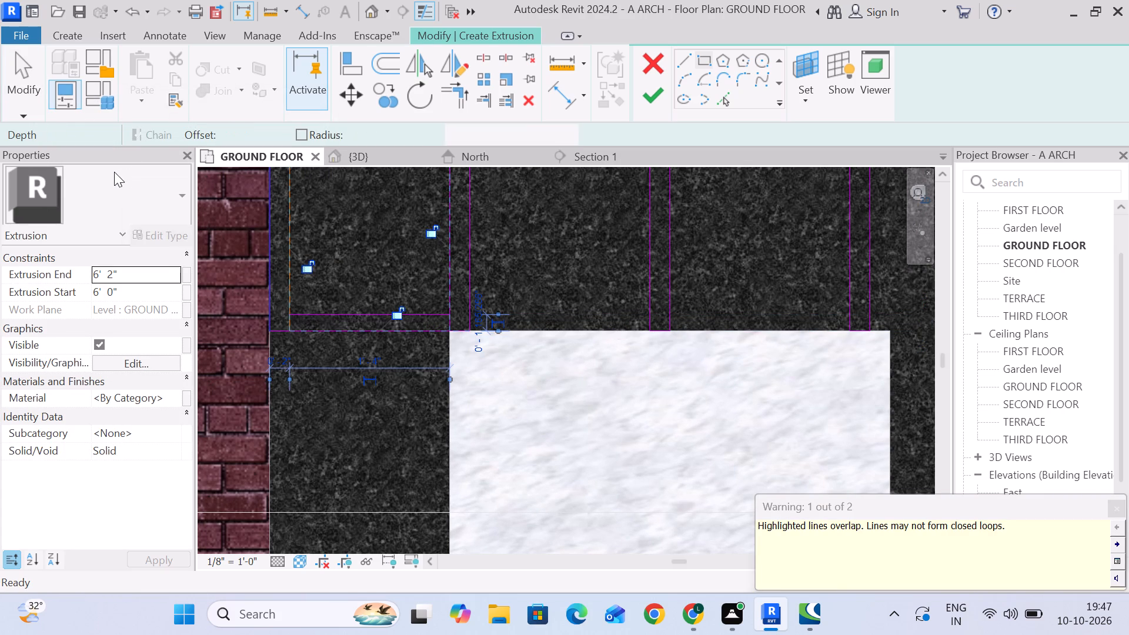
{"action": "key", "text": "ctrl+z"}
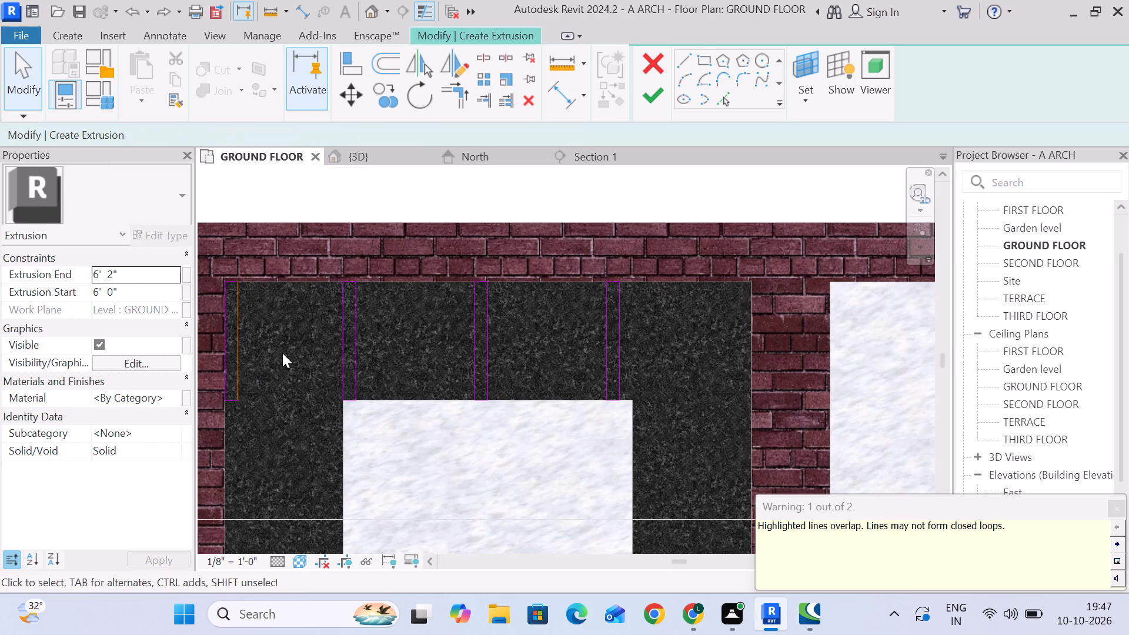
Redo the undone copy of the fifth partition and finish the extrusion with all five partition rectangles.
{"action": "left_click", "coordinate": [21, 76]}
{"action": "left_click", "coordinate": [242, 319]}
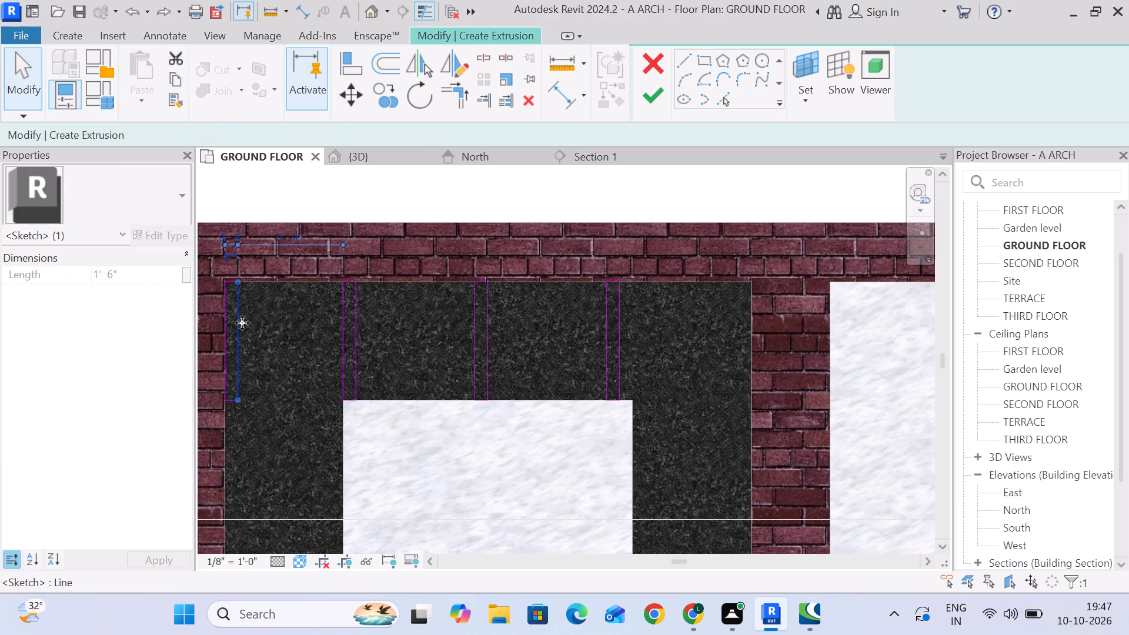
{"action": "left_click", "coordinate": [469, 453]}
{"action": "scroll", "coordinate": [479, 428], "scroll_direction": "down", "scroll_amount": 2}
{"action": "middle_click_drag", "start_coordinate": [479, 425], "coordinate": [469, 378]}
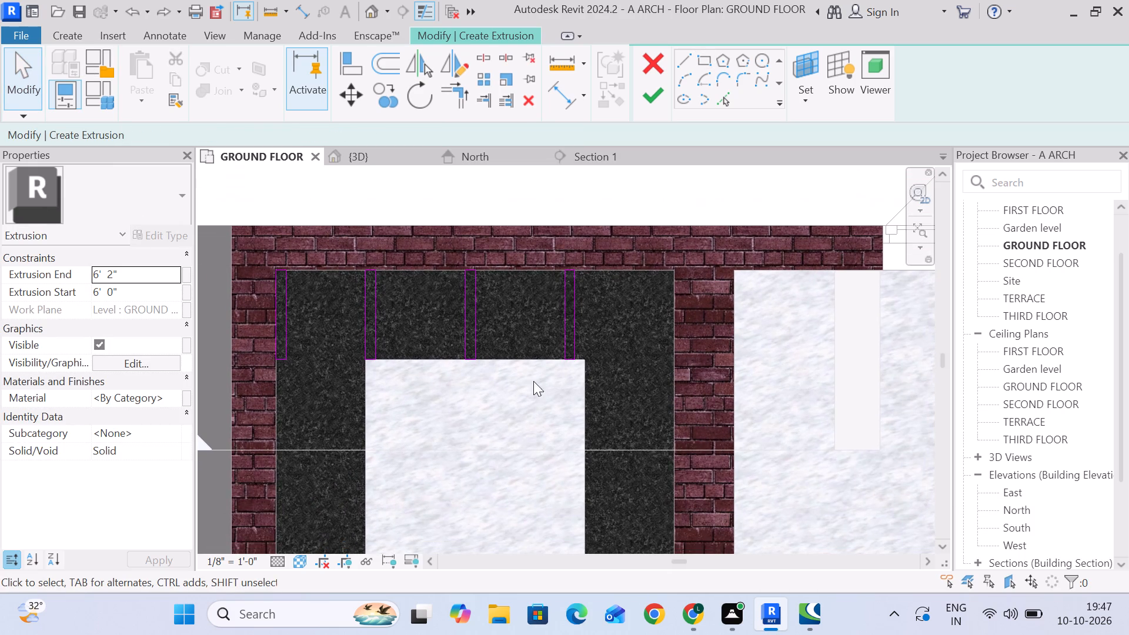
{"action": "left_click", "coordinate": [168, 9]}
{"action": "scroll", "coordinate": [432, 372], "scroll_direction": "down", "scroll_amount": 4}
{"action": "middle_click_drag", "start_coordinate": [455, 369], "coordinate": [455, 369]}
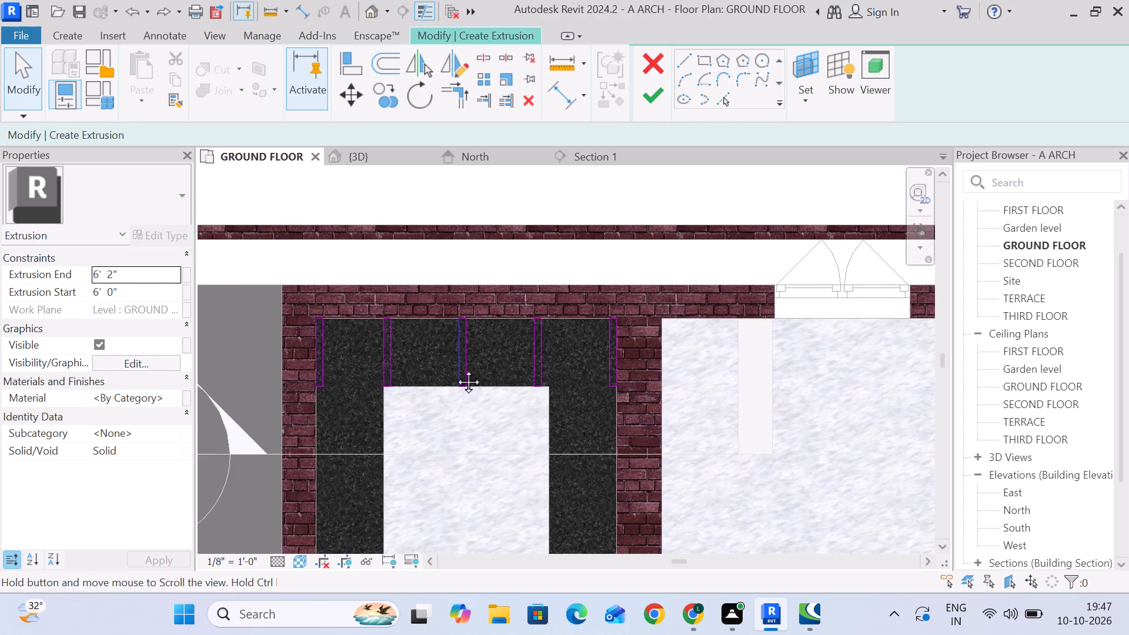
{"action": "middle_click_drag", "start_coordinate": [455, 369], "coordinate": [437, 349]}
{"action": "left_click", "coordinate": [647, 106]}
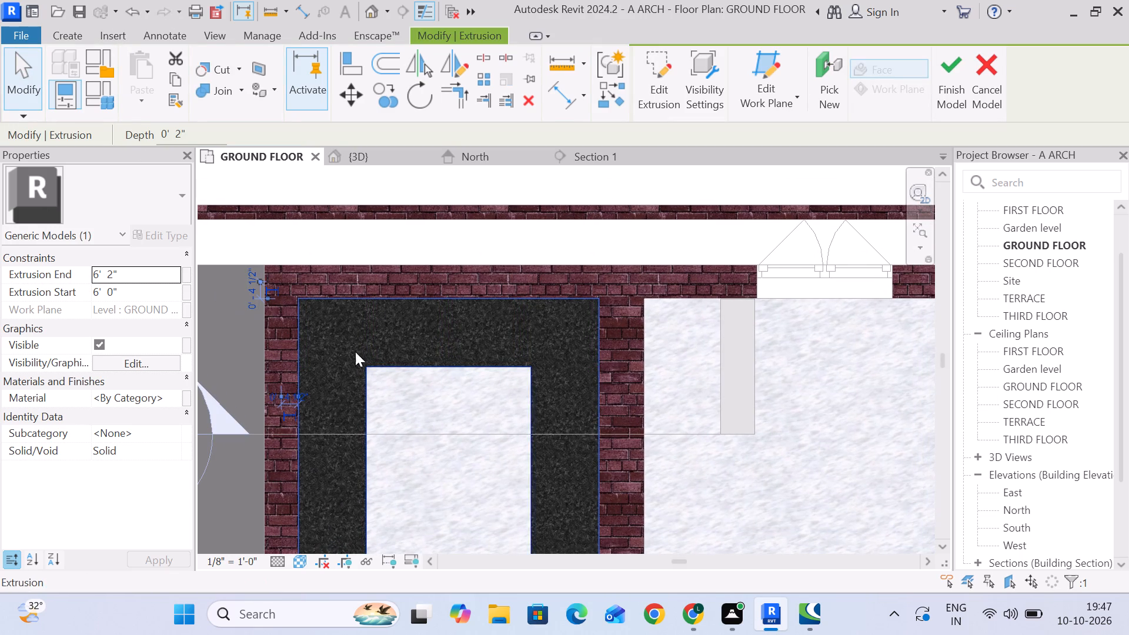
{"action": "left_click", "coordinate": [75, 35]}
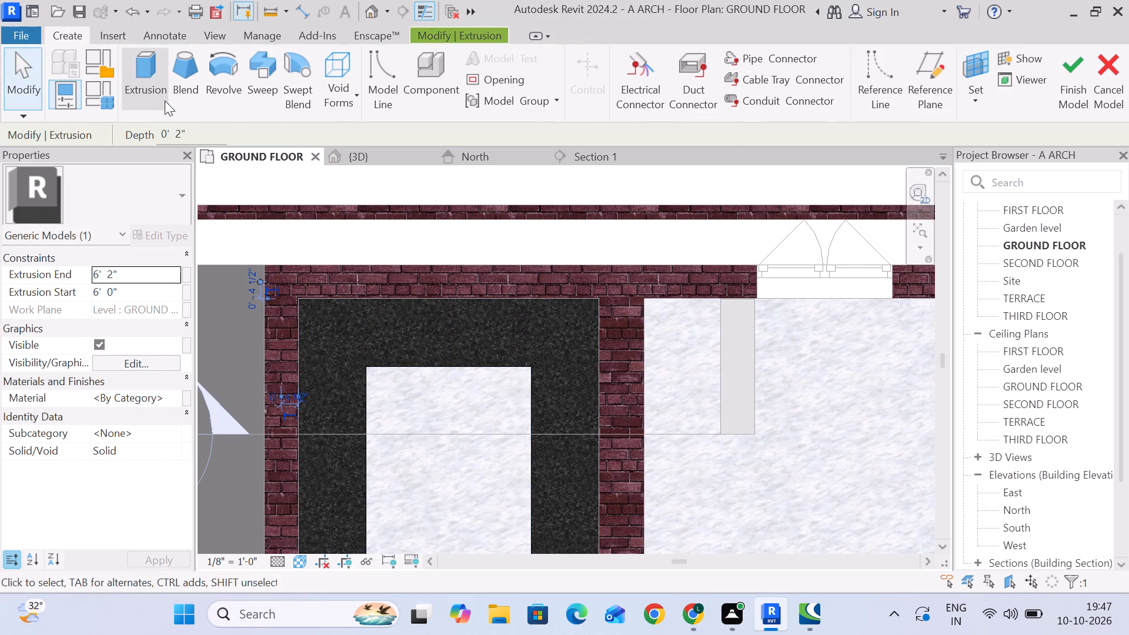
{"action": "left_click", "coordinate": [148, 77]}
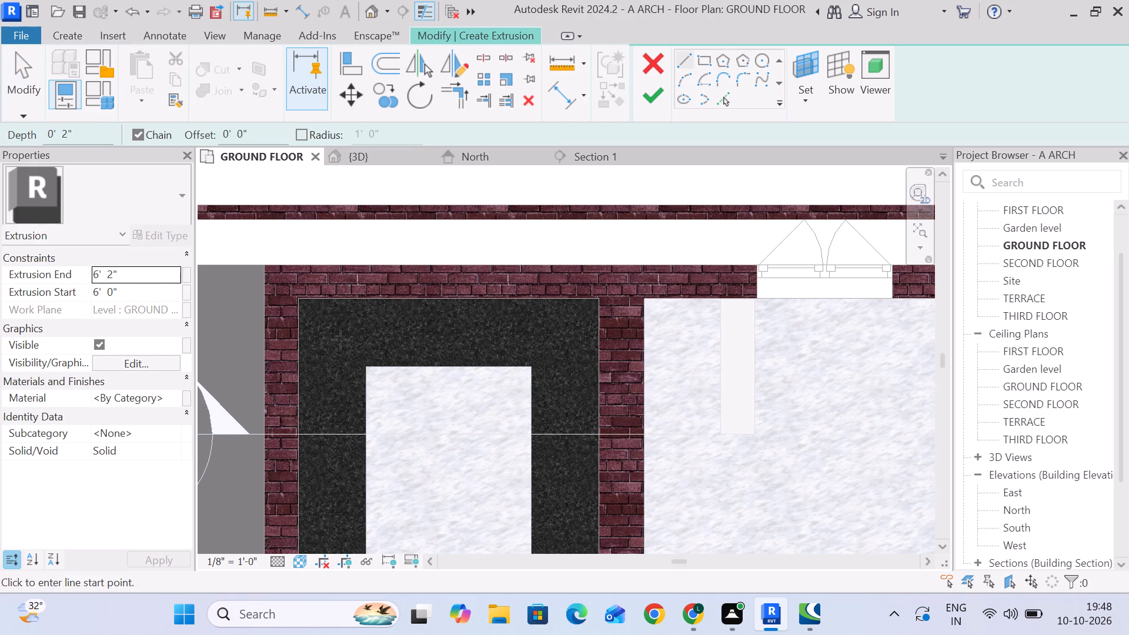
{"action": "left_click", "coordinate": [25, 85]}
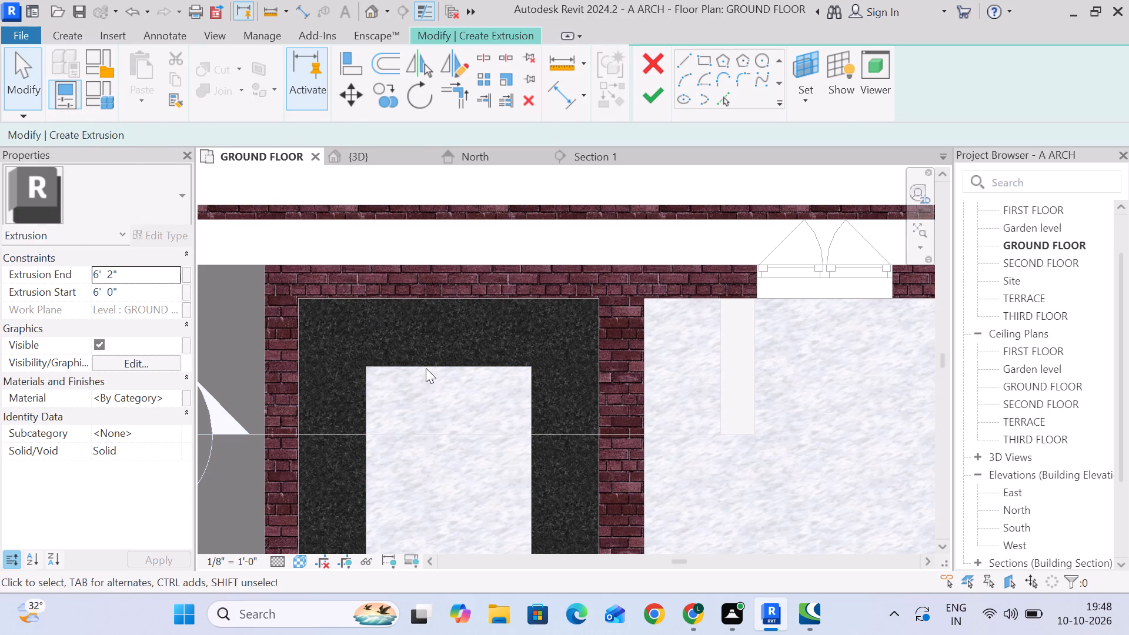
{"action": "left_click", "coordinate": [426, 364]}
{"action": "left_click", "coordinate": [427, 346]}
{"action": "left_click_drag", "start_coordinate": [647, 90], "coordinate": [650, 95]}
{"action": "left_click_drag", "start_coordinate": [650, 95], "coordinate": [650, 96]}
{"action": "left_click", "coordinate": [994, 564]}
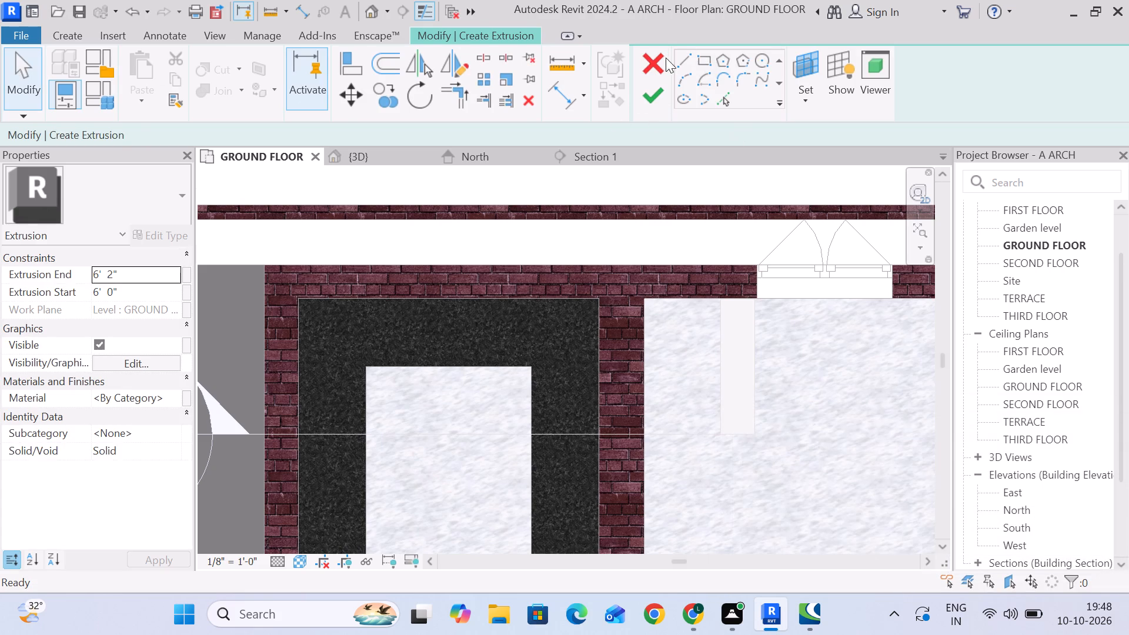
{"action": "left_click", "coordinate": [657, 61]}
Narrow all three runs of the U-shaped granite countertop by pulling its inner edges toward the upper, left and right walls.
{"action": "left_click", "coordinate": [507, 344]}
{"action": "left_click_drag", "start_coordinate": [446, 372], "coordinate": [449, 336]}
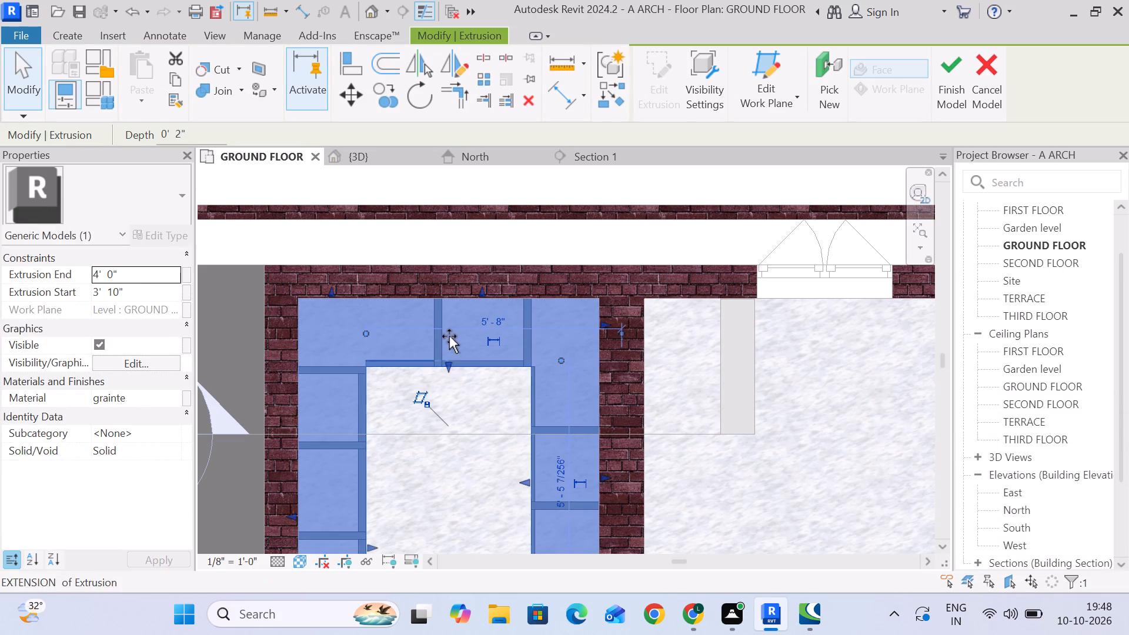
{"action": "left_click_drag", "start_coordinate": [449, 336], "coordinate": [452, 325]}
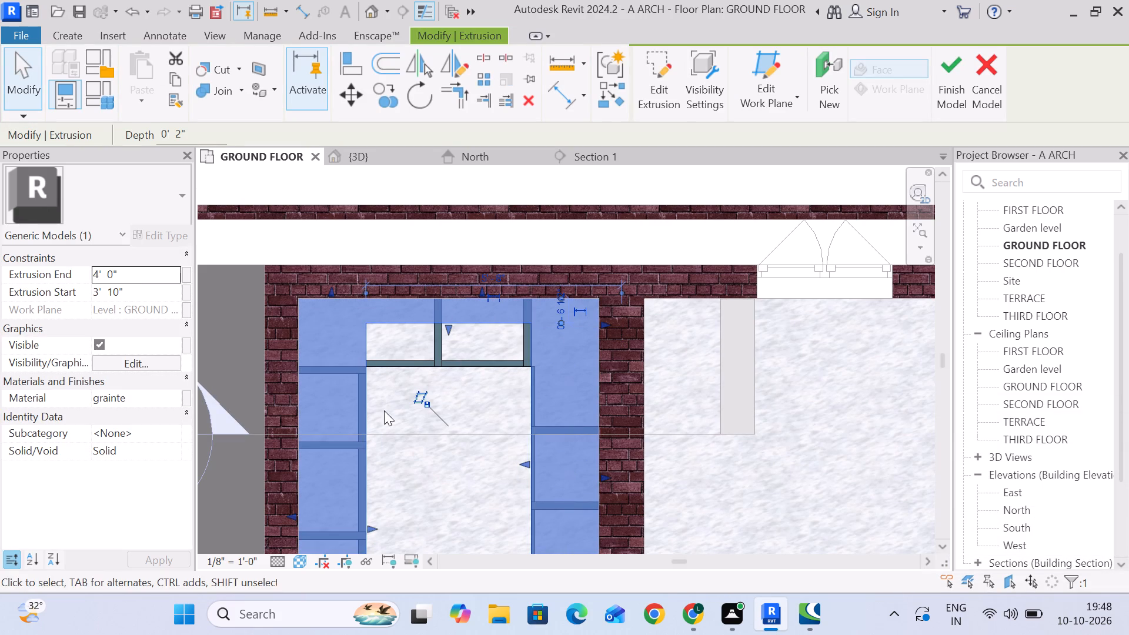
{"action": "scroll", "coordinate": [392, 302], "scroll_direction": "down", "scroll_amount": 3}
{"action": "middle_click_drag", "start_coordinate": [420, 401], "coordinate": [442, 345]}
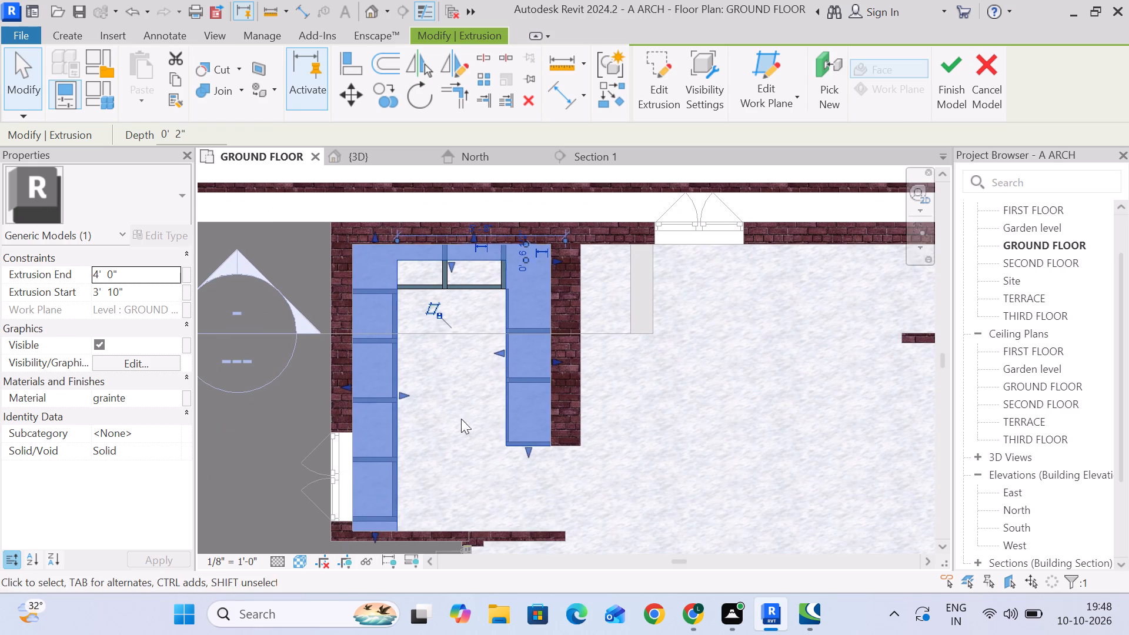
{"action": "left_click", "coordinate": [471, 416]}
{"action": "left_click", "coordinate": [398, 371]}
{"action": "left_click_drag", "start_coordinate": [402, 387], "coordinate": [376, 393]}
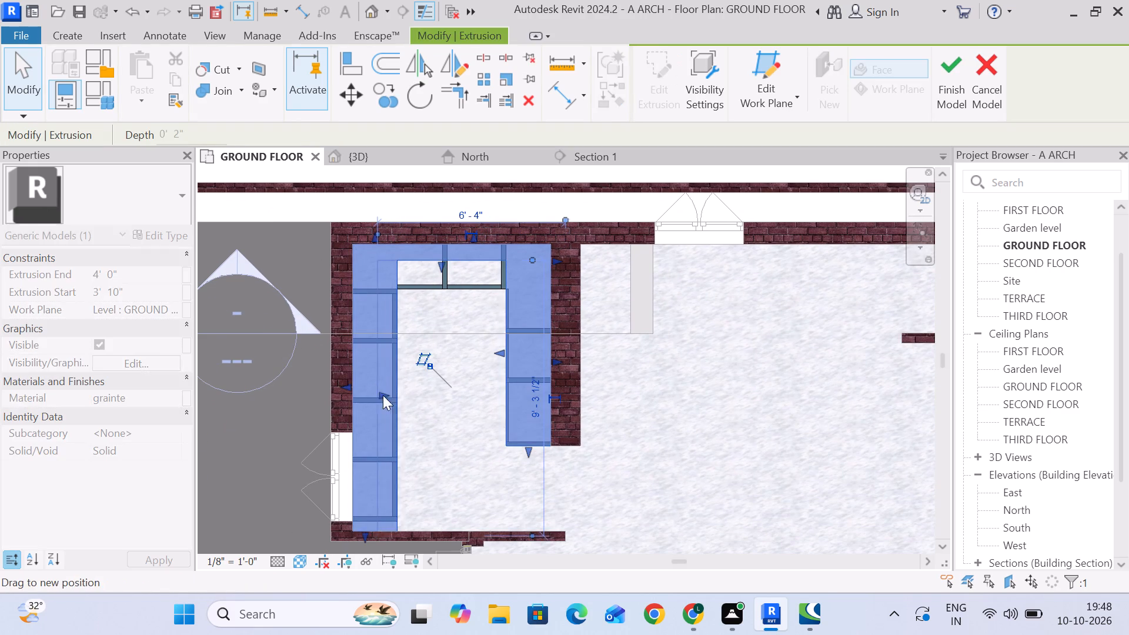
{"action": "left_click_drag", "start_coordinate": [499, 347], "coordinate": [523, 346]}
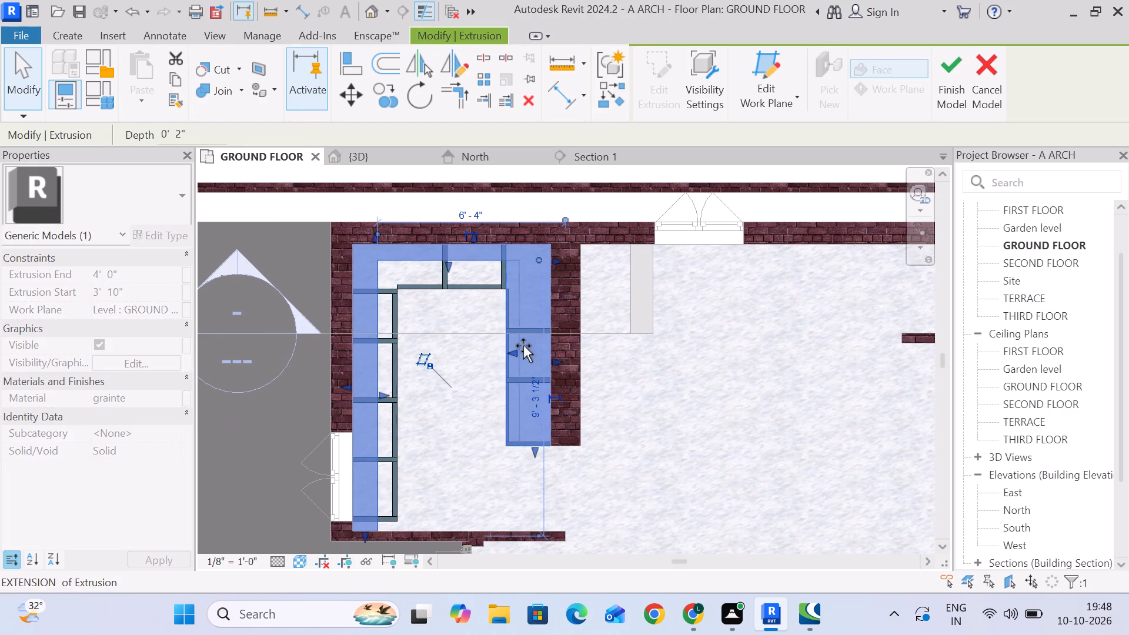
{"action": "left_click_drag", "start_coordinate": [523, 346], "coordinate": [526, 346]}
{"action": "left_click", "coordinate": [469, 367]}
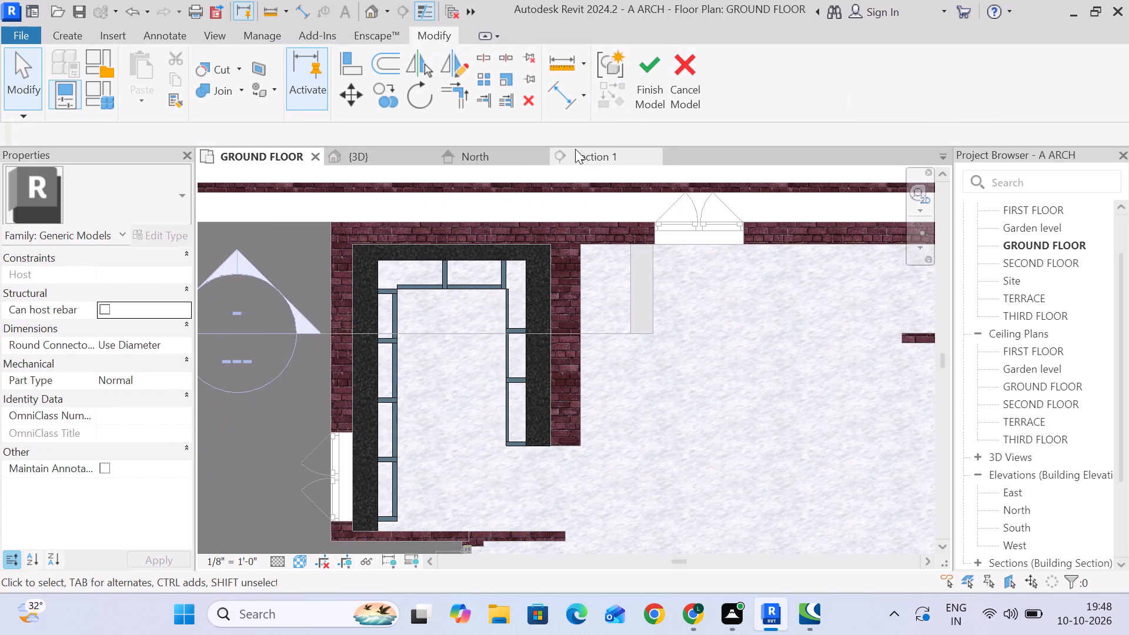
Examine the counter's cabinet extrusions and the overhead shelf in Section 1.
{"action": "left_click", "coordinate": [577, 150]}
{"action": "scroll", "coordinate": [493, 450], "scroll_direction": "up", "scroll_amount": 6}
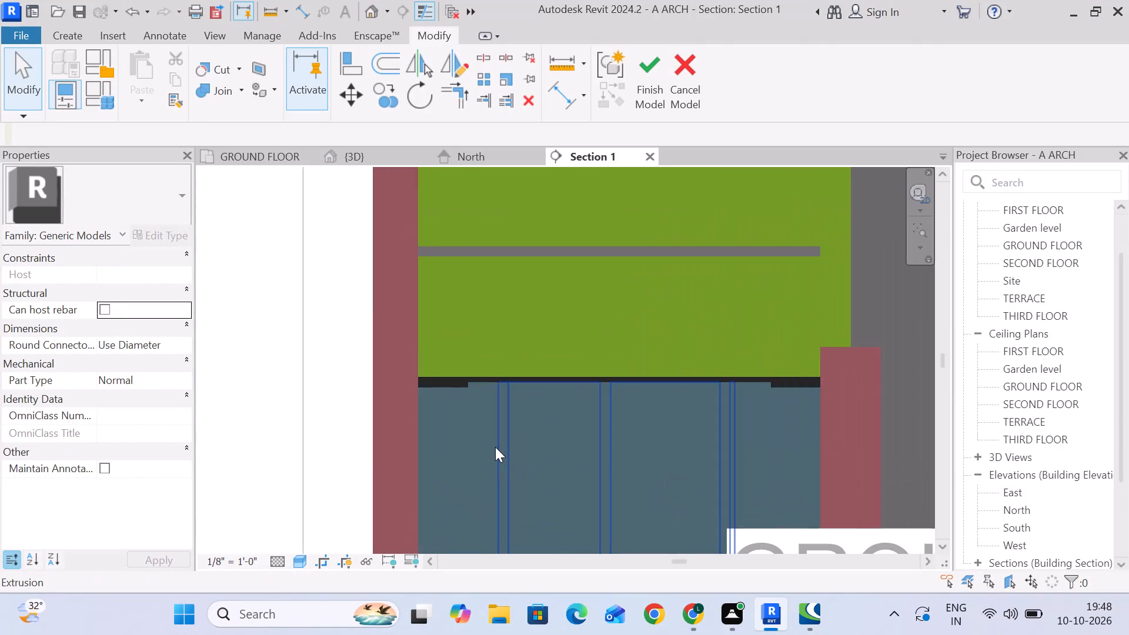
{"action": "left_click", "coordinate": [735, 437]}
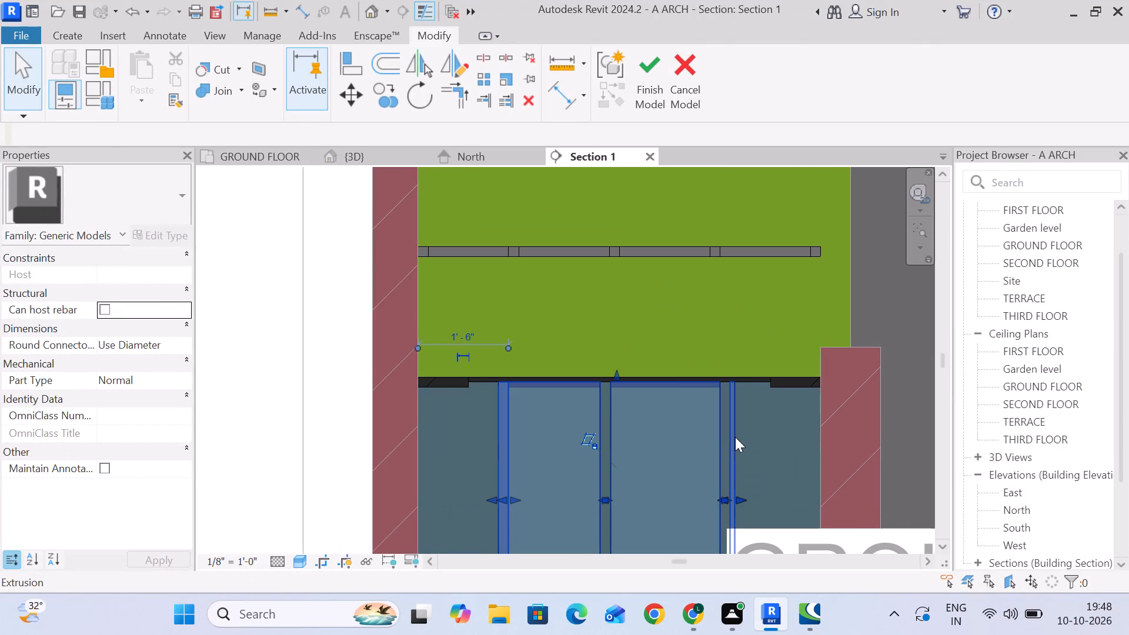
{"action": "scroll", "coordinate": [650, 326], "scroll_direction": "down", "scroll_amount": 2}
{"action": "middle_click_drag", "start_coordinate": [649, 325], "coordinate": [576, 268]}
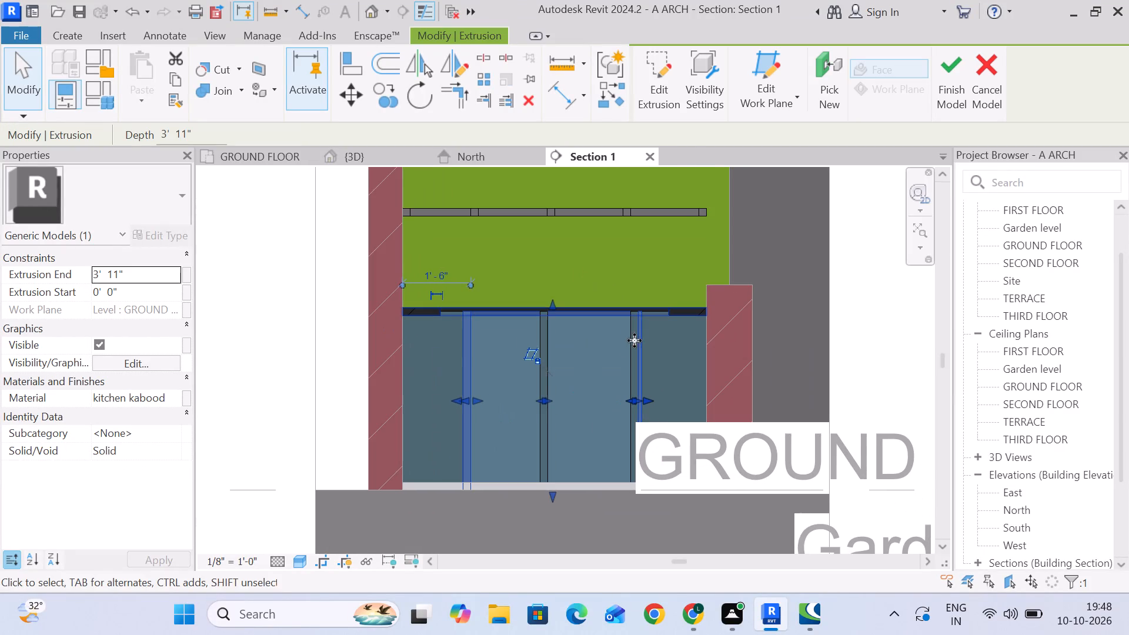
{"action": "key", "text": "Escape"}
{"action": "key", "text": "Escape"}
{"action": "left_click", "coordinate": [640, 356]}
{"action": "key", "text": "Escape"}
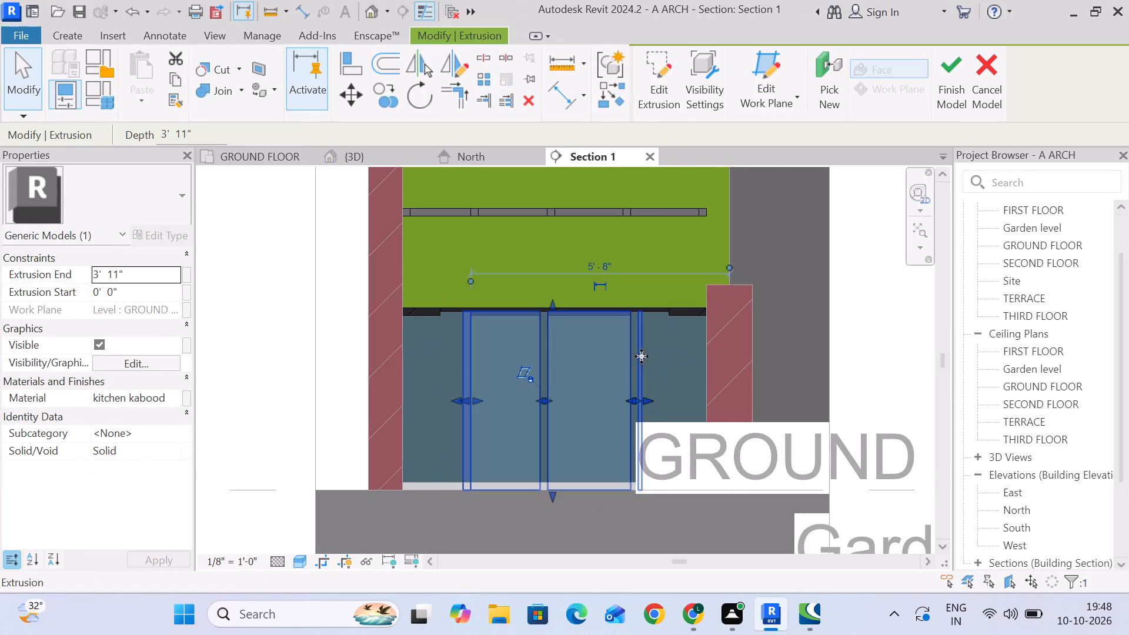
{"action": "left_click", "coordinate": [631, 359]}
{"action": "scroll", "coordinate": [631, 358], "scroll_direction": "up", "scroll_amount": 7}
{"action": "key", "text": "Escape"}
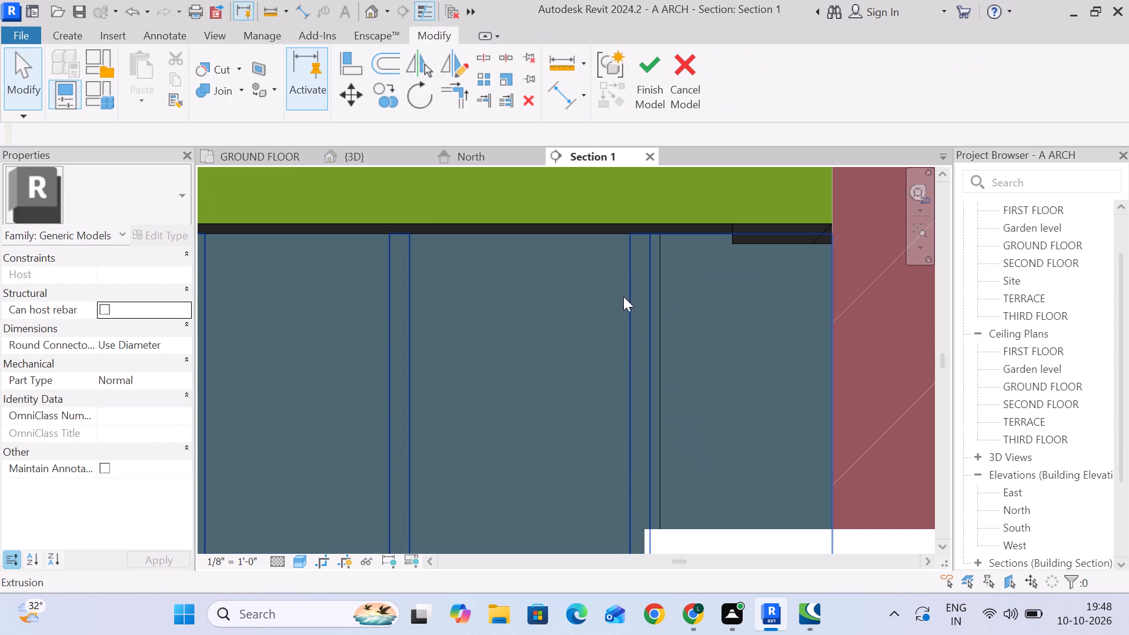
{"action": "left_click", "coordinate": [609, 277]}
{"action": "key", "text": "Escape"}
{"action": "scroll", "coordinate": [614, 293], "scroll_direction": "down", "scroll_amount": 4}
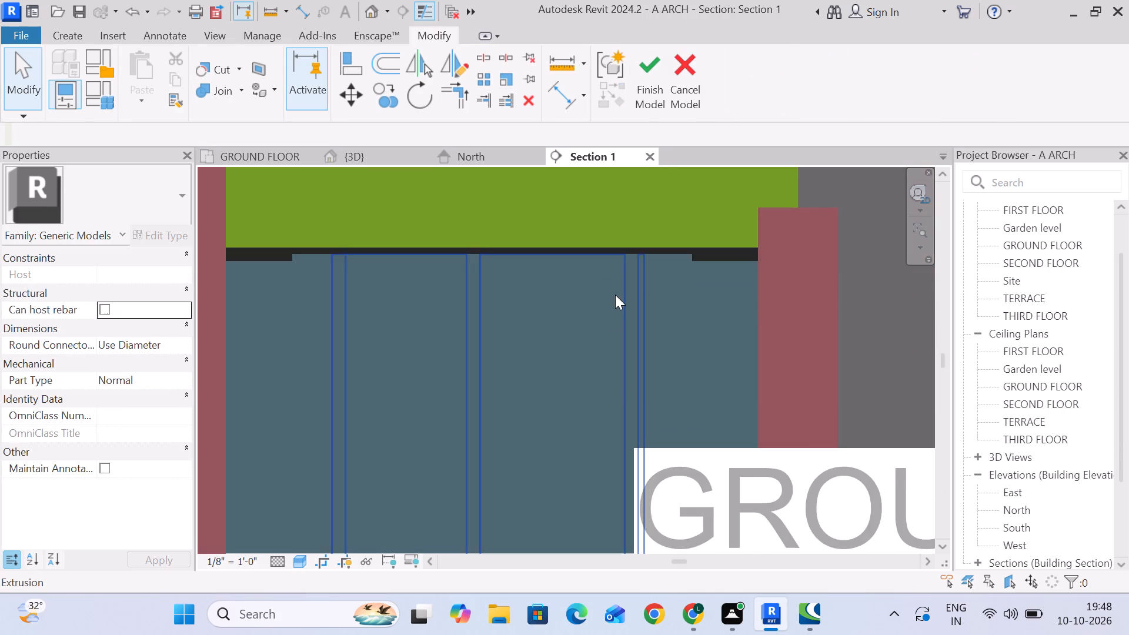
{"action": "scroll", "coordinate": [615, 297], "scroll_direction": "down", "scroll_amount": 2}
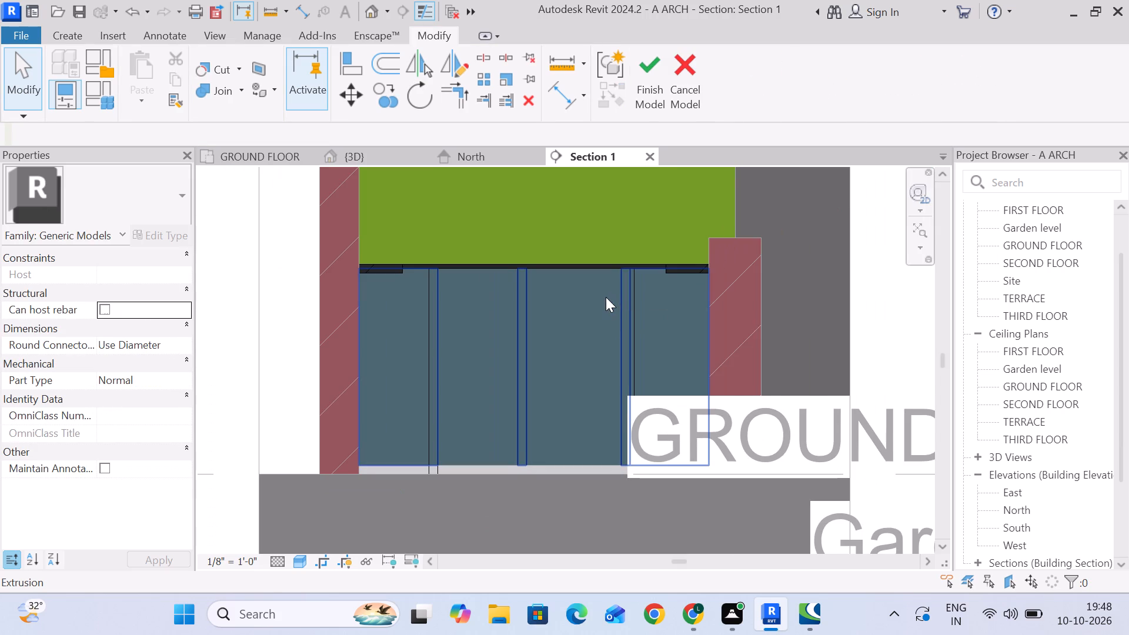
{"action": "middle_click_drag", "start_coordinate": [606, 297], "coordinate": [590, 335], "text": "shift"}
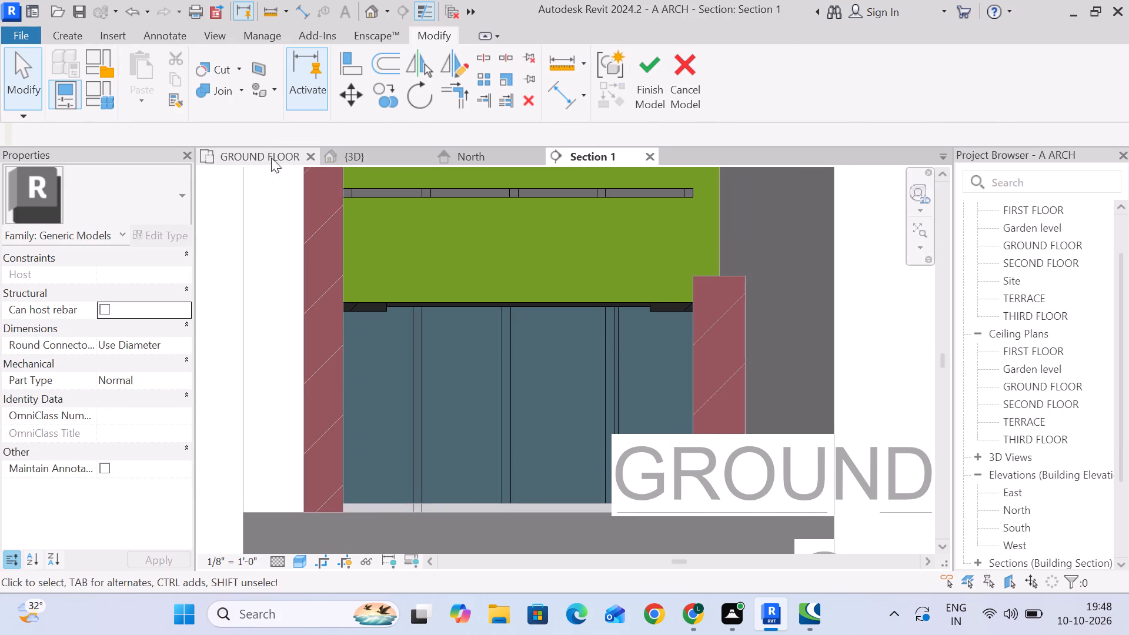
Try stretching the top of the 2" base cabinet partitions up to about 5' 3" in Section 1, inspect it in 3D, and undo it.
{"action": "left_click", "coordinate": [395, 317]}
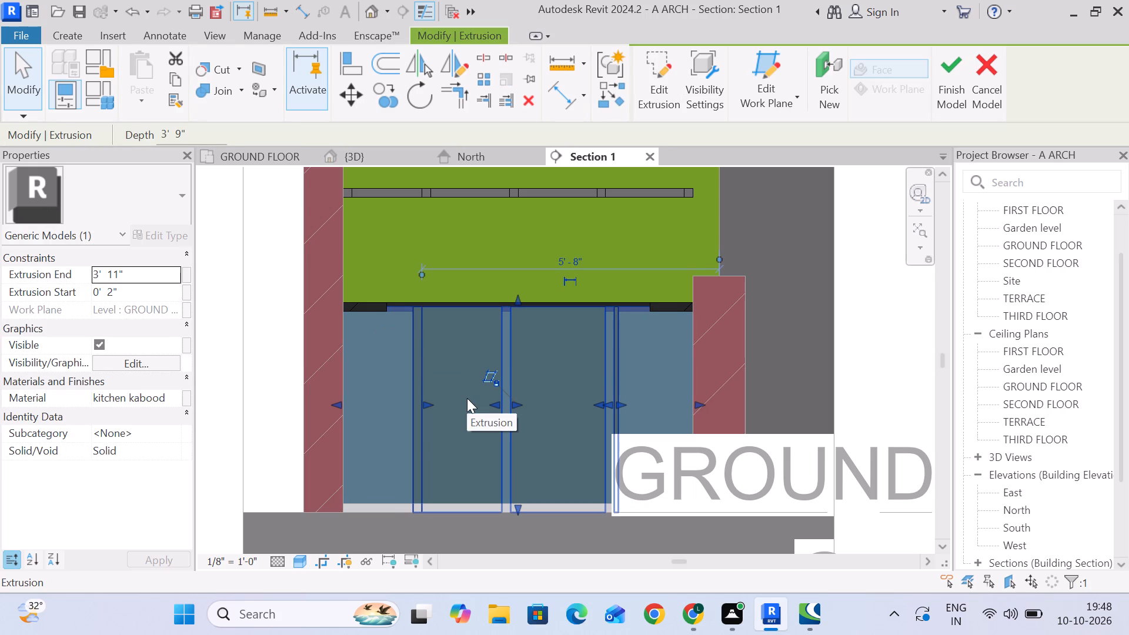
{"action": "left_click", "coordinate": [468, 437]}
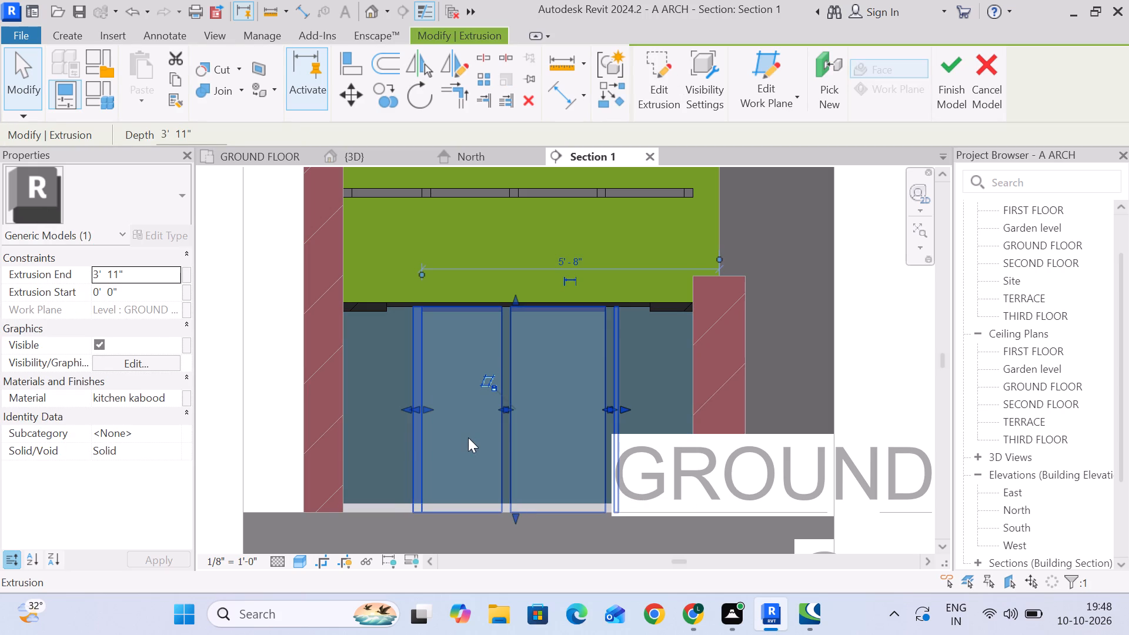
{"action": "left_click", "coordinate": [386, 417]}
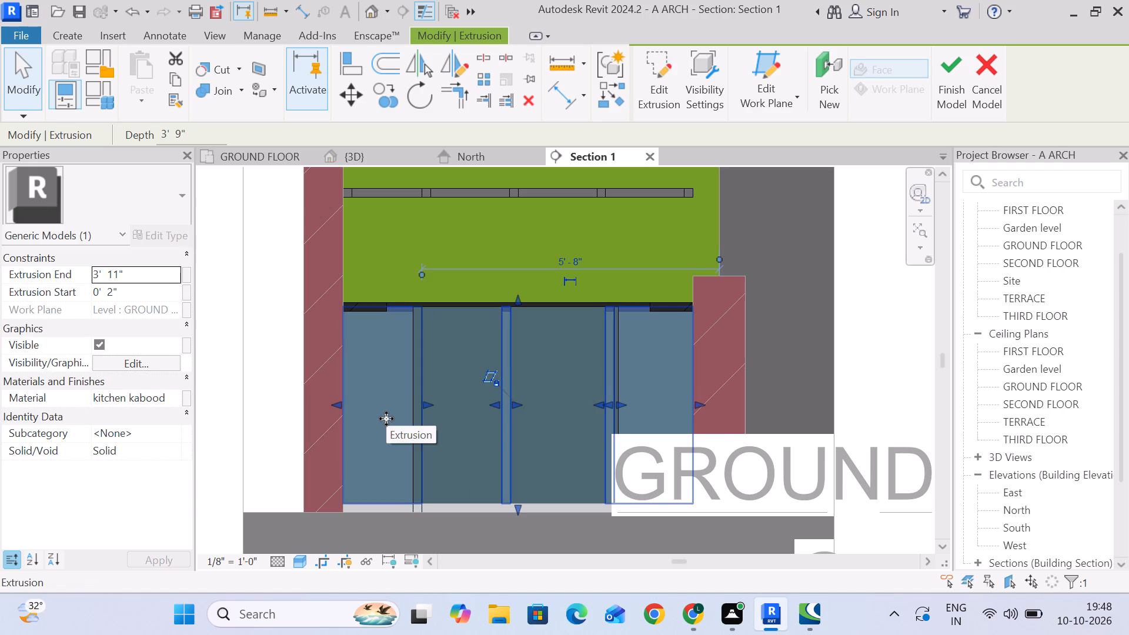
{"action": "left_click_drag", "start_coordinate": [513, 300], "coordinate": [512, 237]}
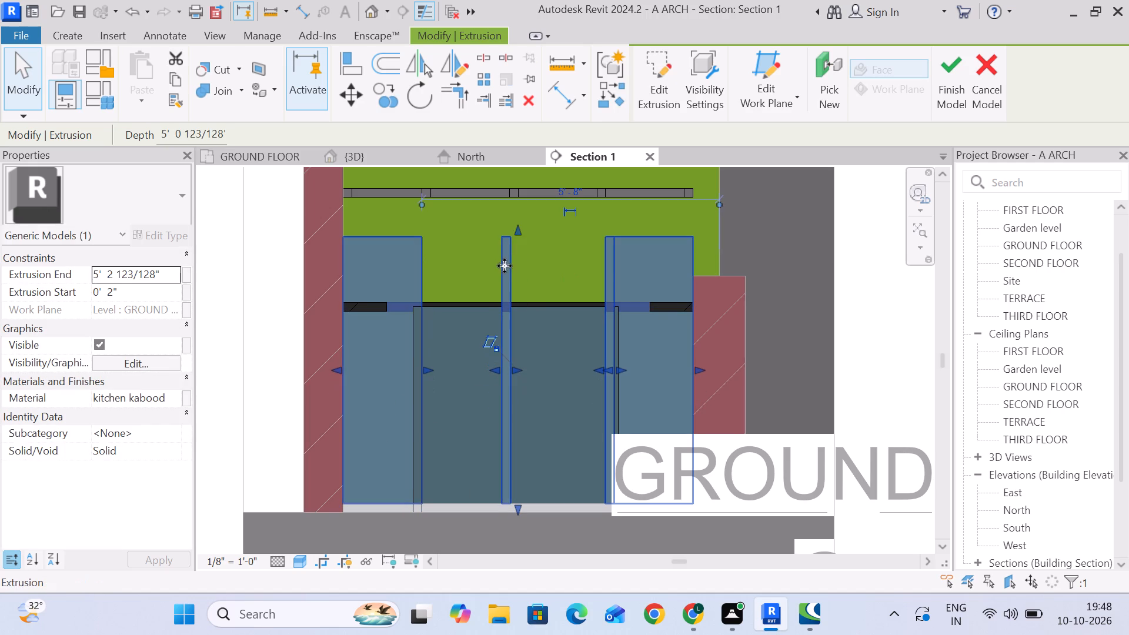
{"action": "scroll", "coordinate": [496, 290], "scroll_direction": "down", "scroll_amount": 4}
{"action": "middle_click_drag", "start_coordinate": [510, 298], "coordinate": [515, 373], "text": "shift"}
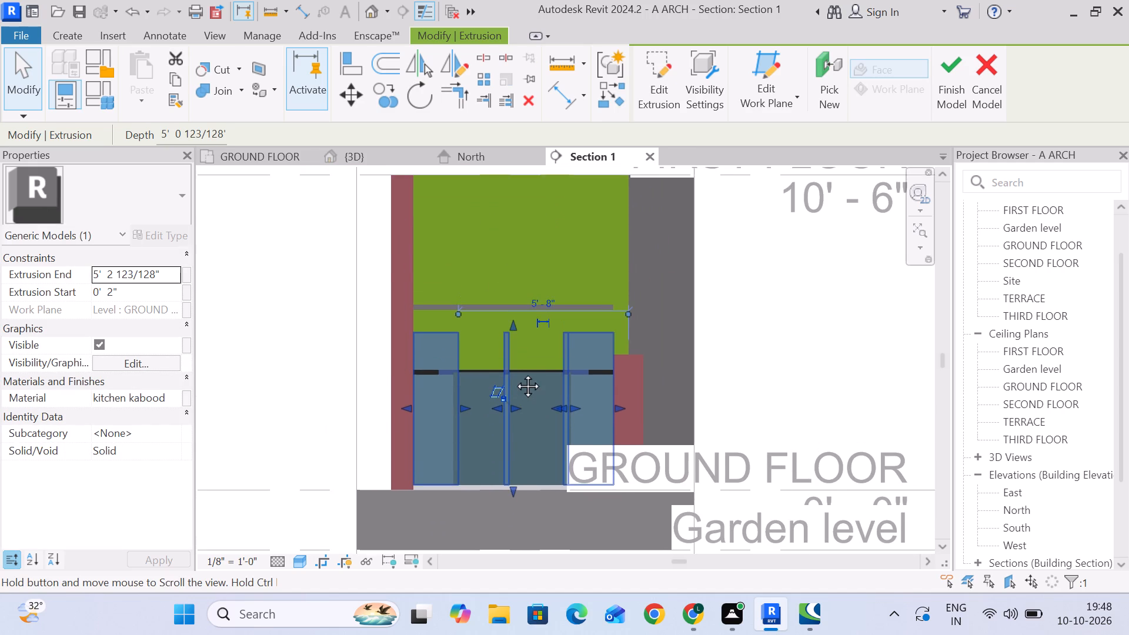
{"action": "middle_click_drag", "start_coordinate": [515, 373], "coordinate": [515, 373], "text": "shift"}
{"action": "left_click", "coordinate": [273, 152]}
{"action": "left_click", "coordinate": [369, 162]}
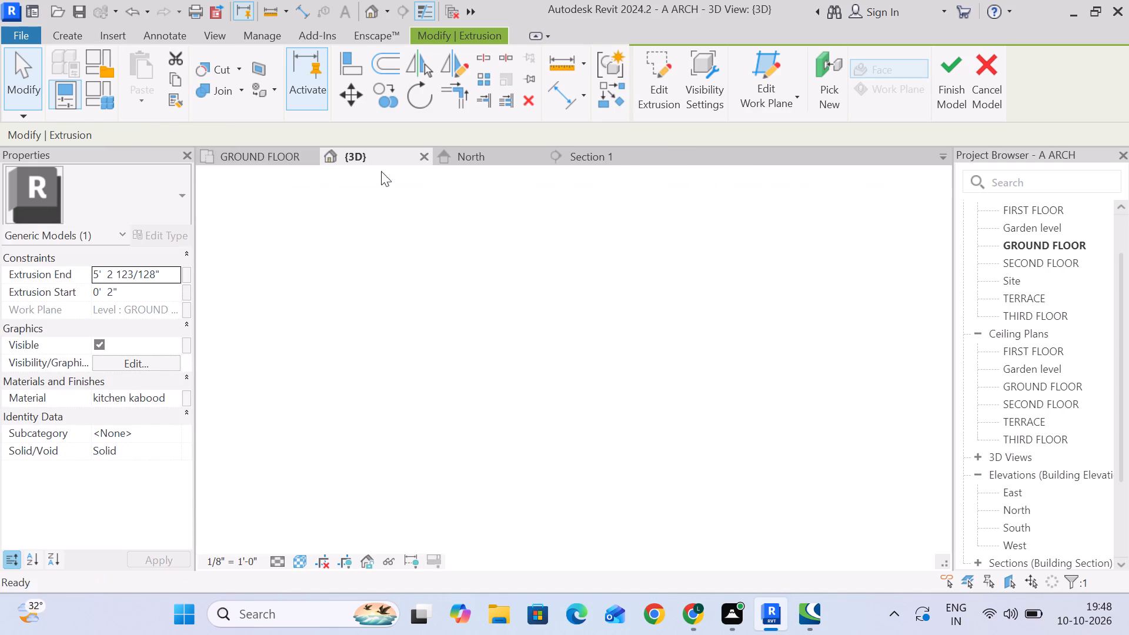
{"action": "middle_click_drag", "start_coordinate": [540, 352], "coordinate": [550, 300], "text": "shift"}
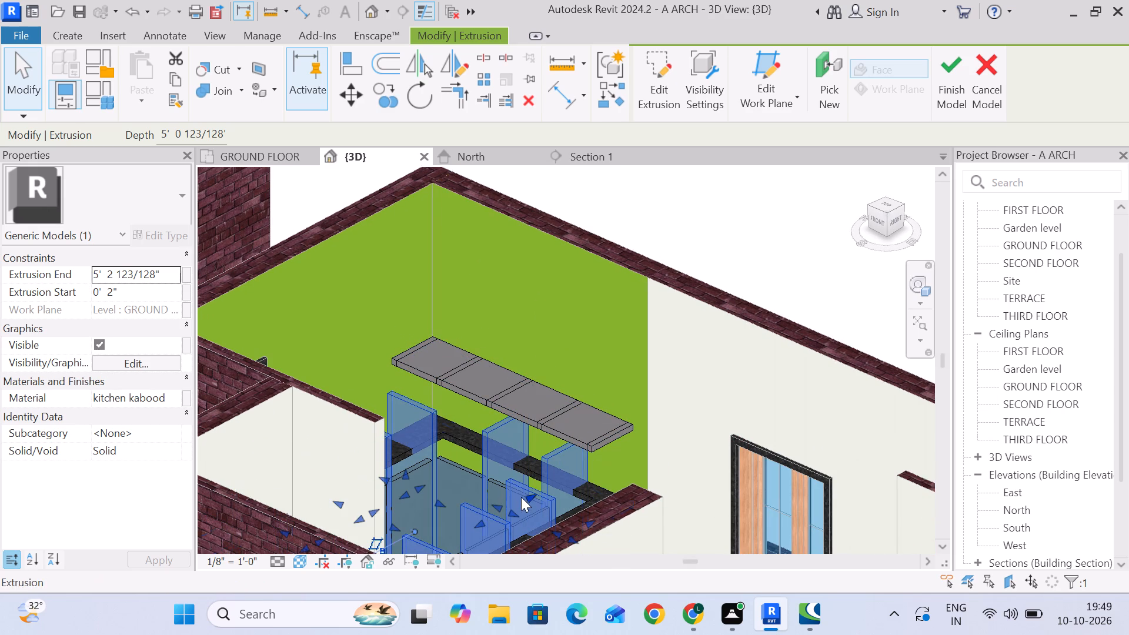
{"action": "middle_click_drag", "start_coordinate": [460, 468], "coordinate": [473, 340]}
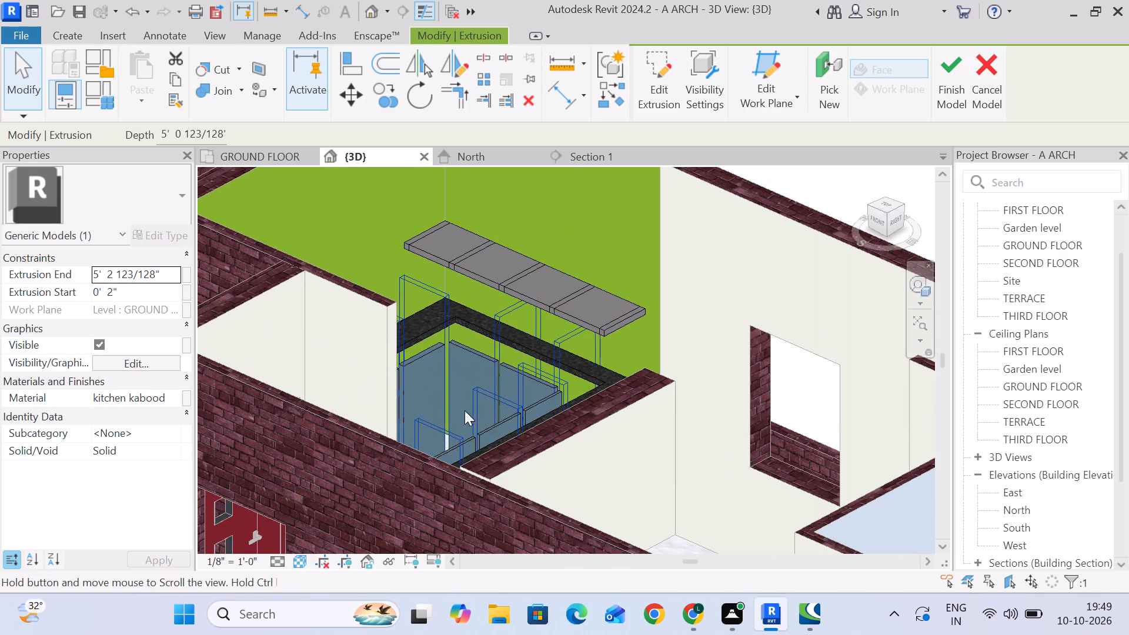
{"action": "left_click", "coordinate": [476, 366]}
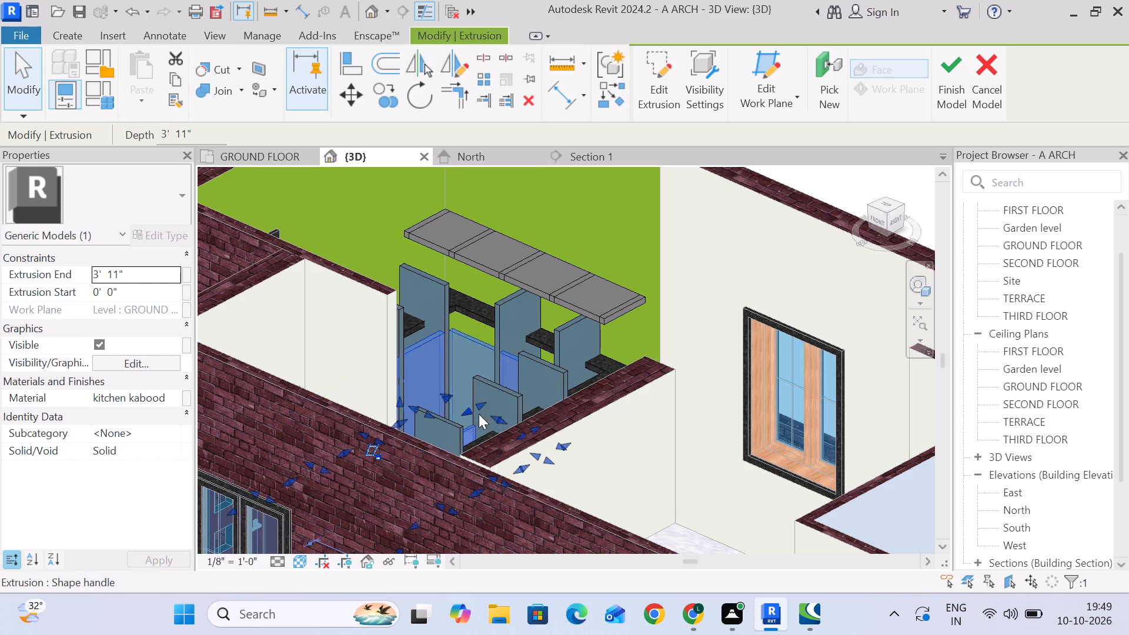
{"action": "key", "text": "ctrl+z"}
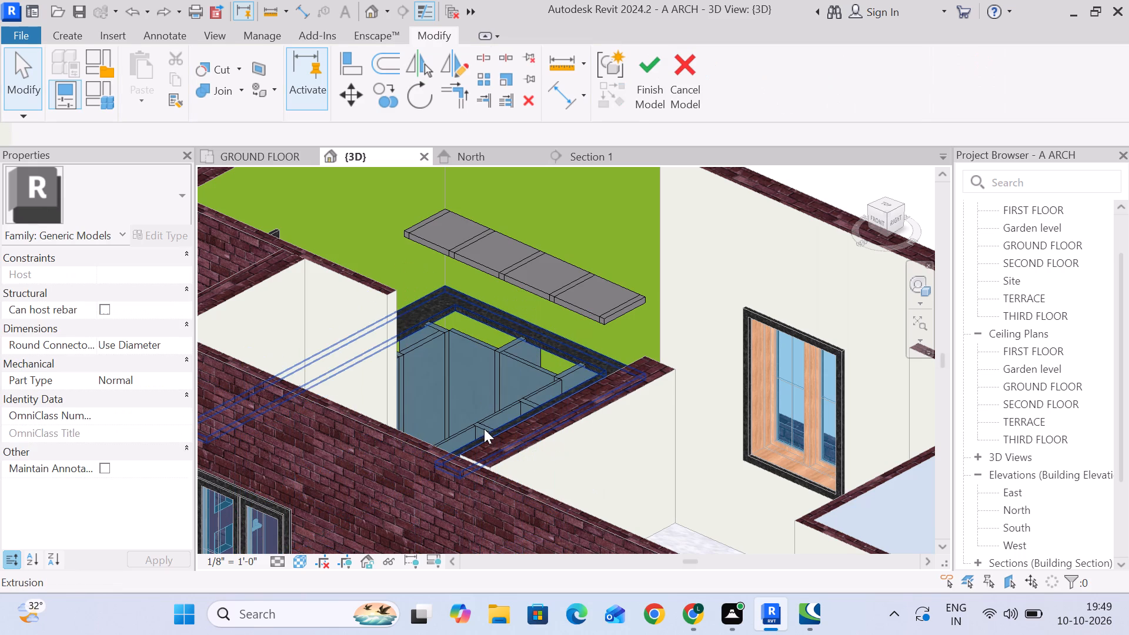
Inspect how the base cabinet partitions and front panels meet the granite countertop, from several angles in 3D.
{"action": "scroll", "coordinate": [452, 336], "scroll_direction": "up", "scroll_amount": 8}
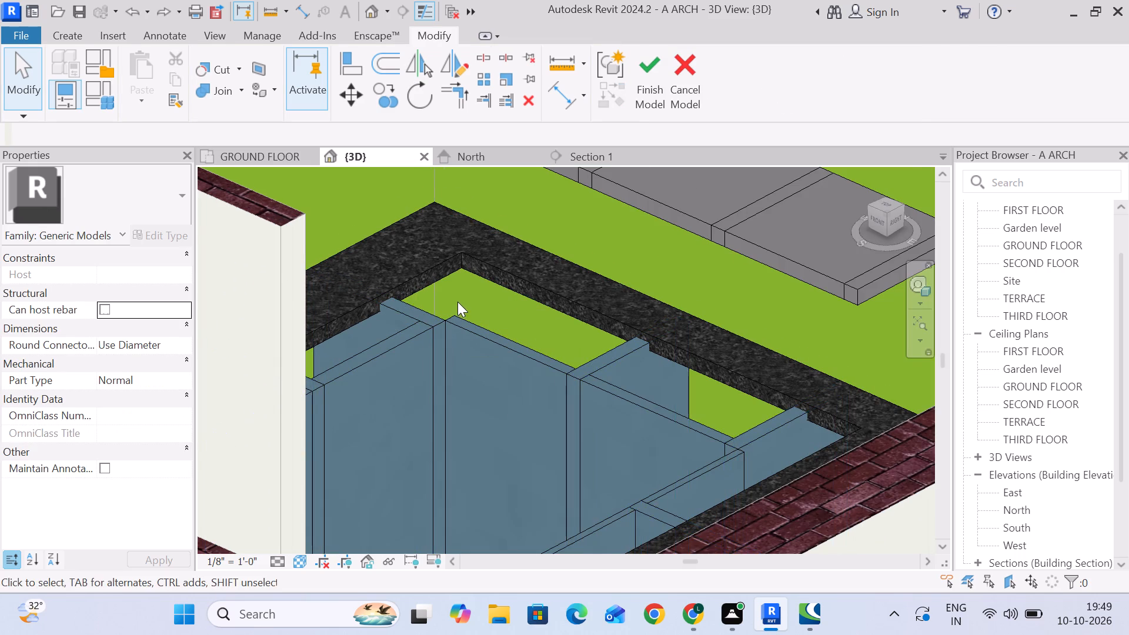
{"action": "scroll", "coordinate": [457, 302], "scroll_direction": "up", "scroll_amount": 1}
{"action": "middle_click_drag", "start_coordinate": [590, 375], "coordinate": [406, 331]}
{"action": "scroll", "coordinate": [403, 349], "scroll_direction": "down", "scroll_amount": 4}
{"action": "middle_click_drag", "start_coordinate": [423, 401], "coordinate": [426, 401]}
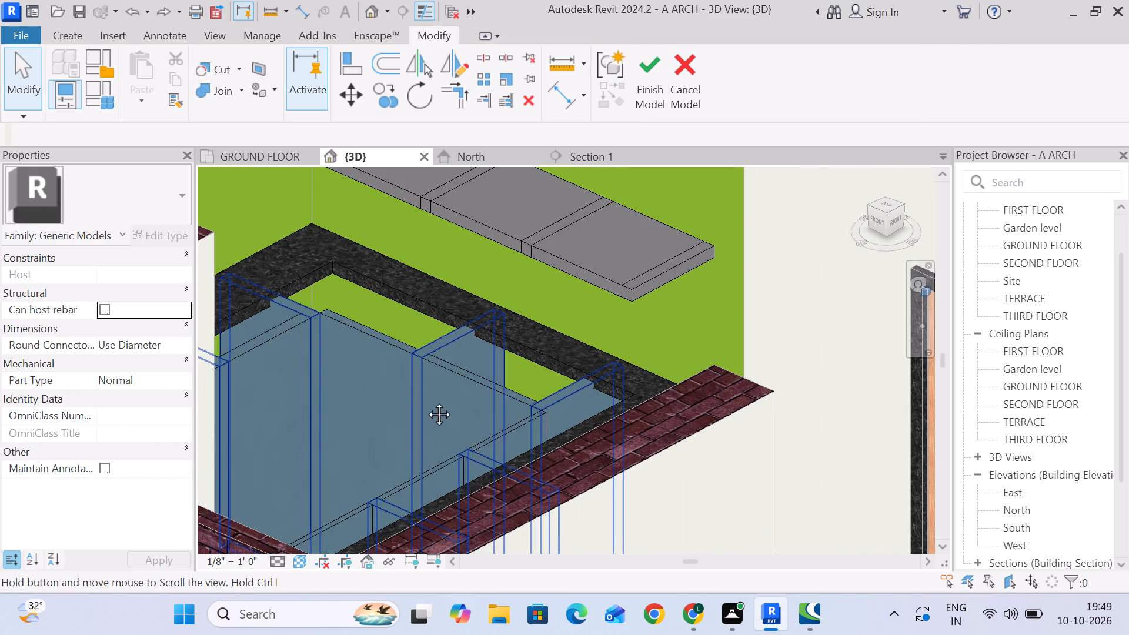
{"action": "middle_click_drag", "start_coordinate": [426, 401], "coordinate": [576, 405]}
{"action": "scroll", "coordinate": [560, 379], "scroll_direction": "down", "scroll_amount": 3}
{"action": "middle_click_drag", "start_coordinate": [360, 275], "coordinate": [392, 327]}
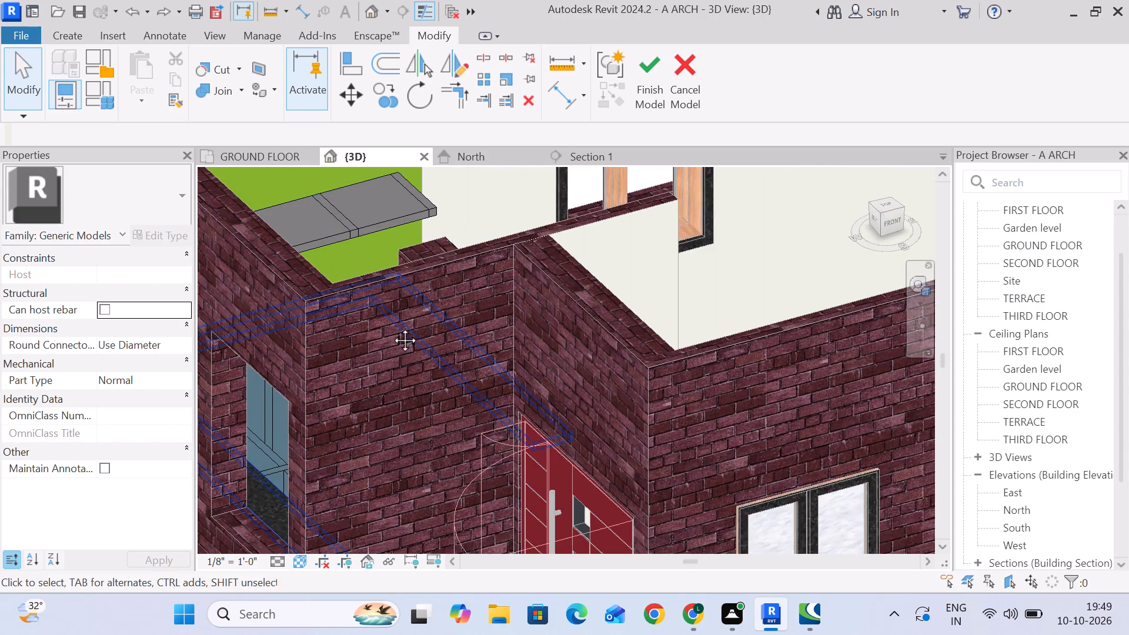
{"action": "middle_click_drag", "start_coordinate": [392, 327], "coordinate": [436, 399]}
{"action": "scroll", "coordinate": [329, 338], "scroll_direction": "up", "scroll_amount": 9}
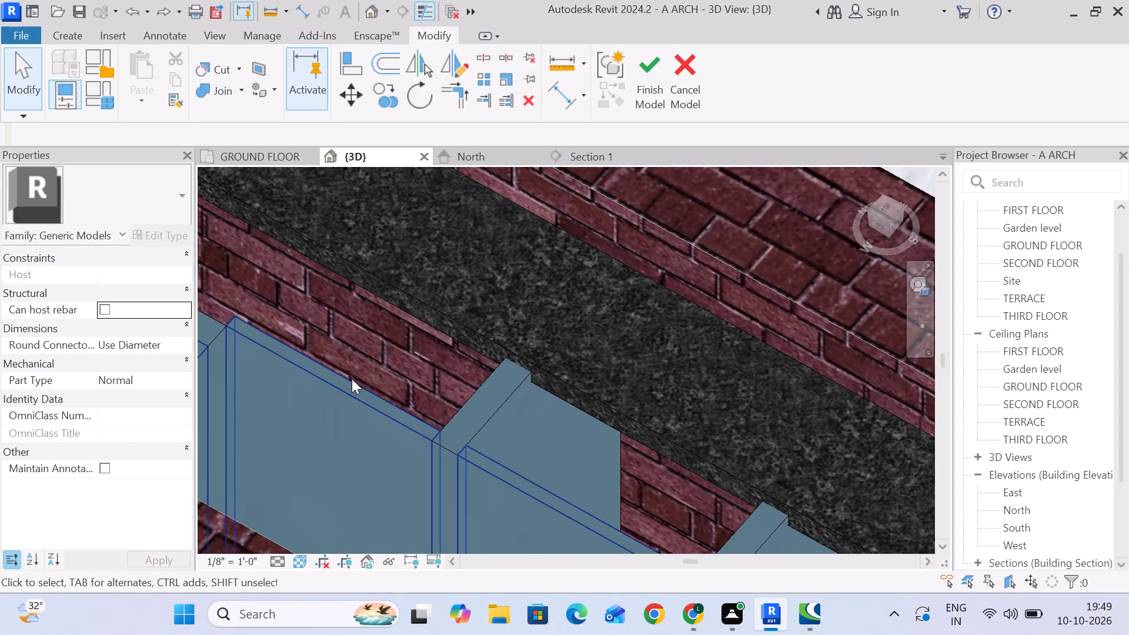
{"action": "middle_click_drag", "start_coordinate": [391, 399], "coordinate": [350, 357], "text": "shift"}
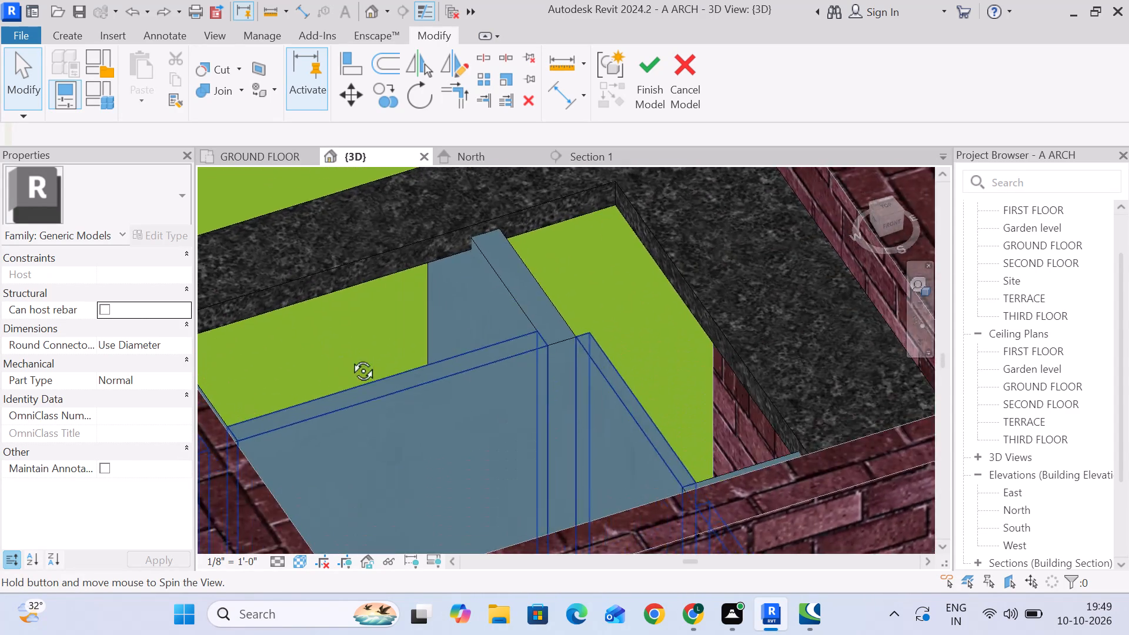
{"action": "middle_click_drag", "start_coordinate": [350, 357], "coordinate": [352, 454], "text": "shift"}
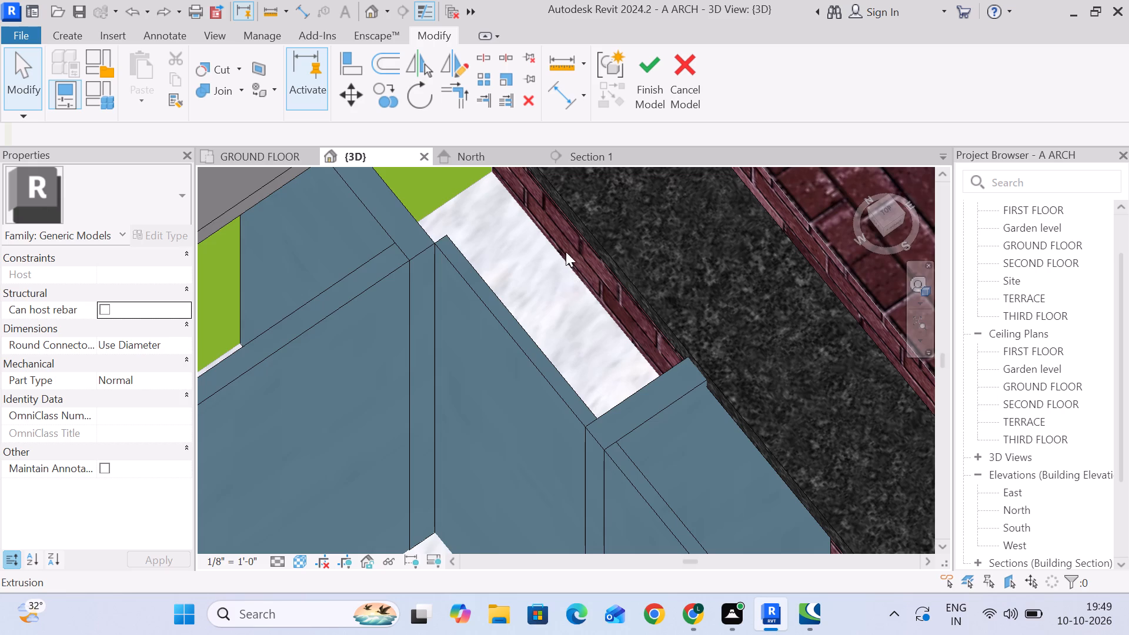
{"action": "scroll", "coordinate": [565, 255], "scroll_direction": "down", "scroll_amount": 16}
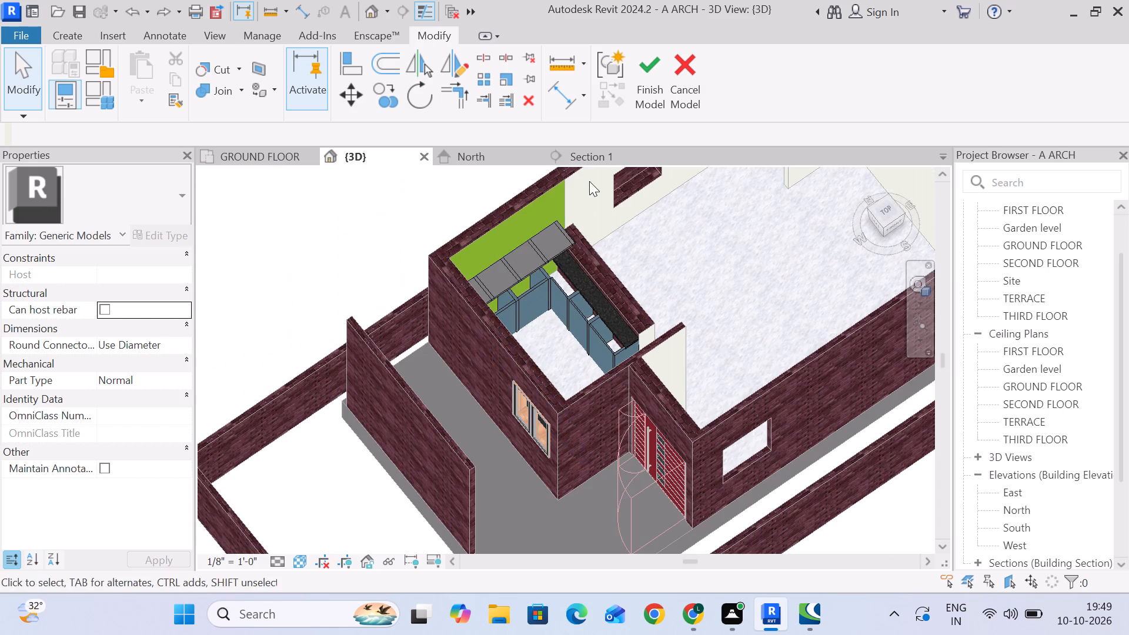
{"action": "scroll", "coordinate": [560, 231], "scroll_direction": "up", "scroll_amount": 4}
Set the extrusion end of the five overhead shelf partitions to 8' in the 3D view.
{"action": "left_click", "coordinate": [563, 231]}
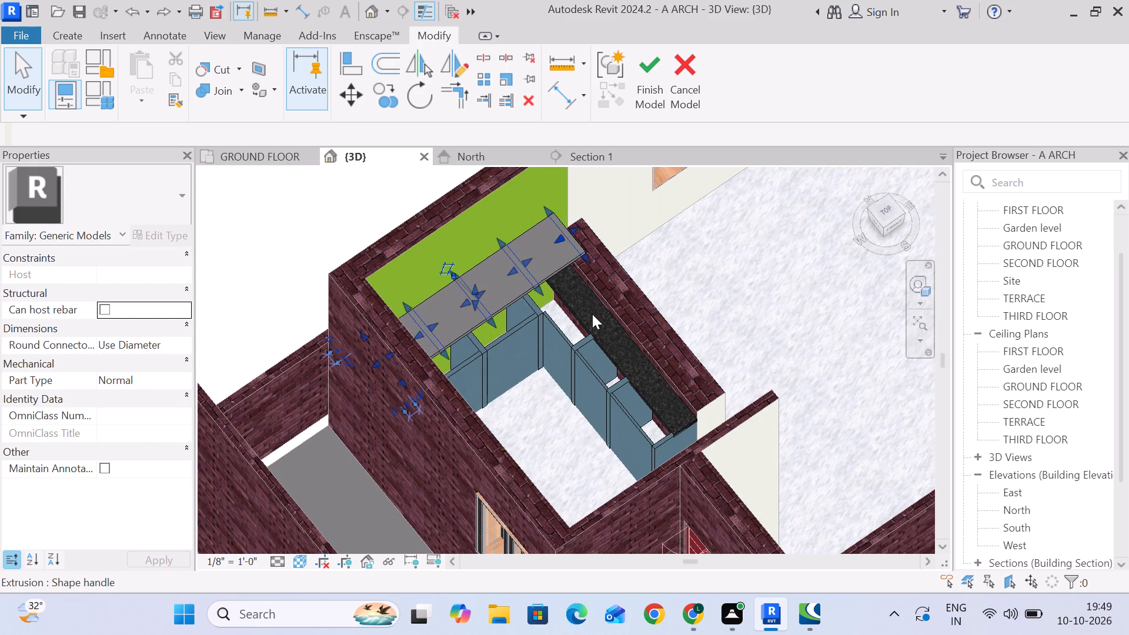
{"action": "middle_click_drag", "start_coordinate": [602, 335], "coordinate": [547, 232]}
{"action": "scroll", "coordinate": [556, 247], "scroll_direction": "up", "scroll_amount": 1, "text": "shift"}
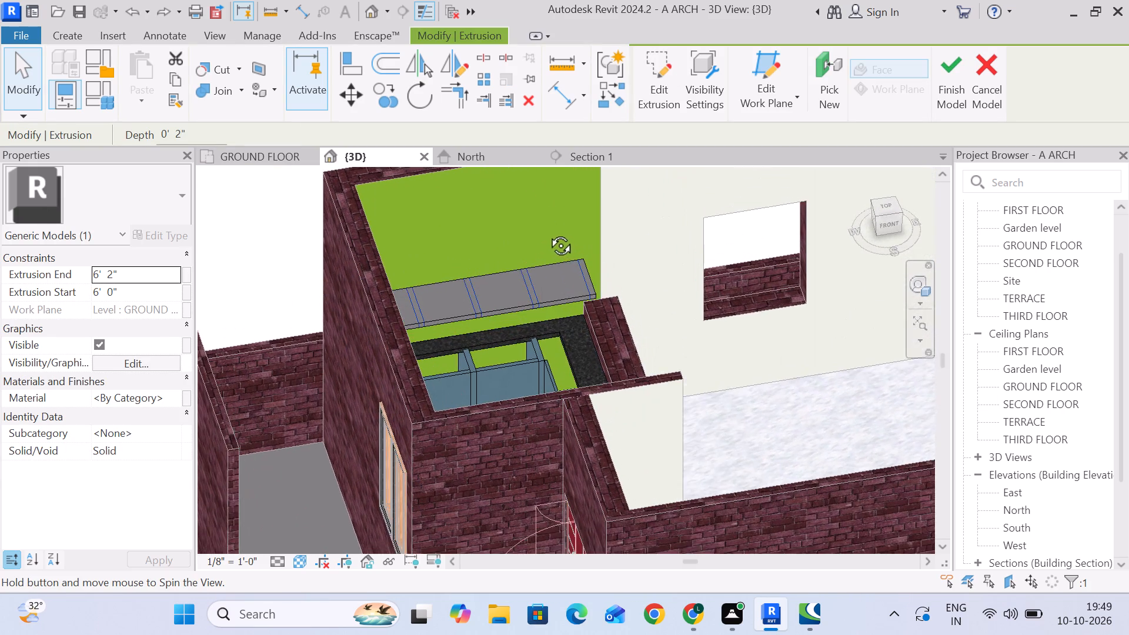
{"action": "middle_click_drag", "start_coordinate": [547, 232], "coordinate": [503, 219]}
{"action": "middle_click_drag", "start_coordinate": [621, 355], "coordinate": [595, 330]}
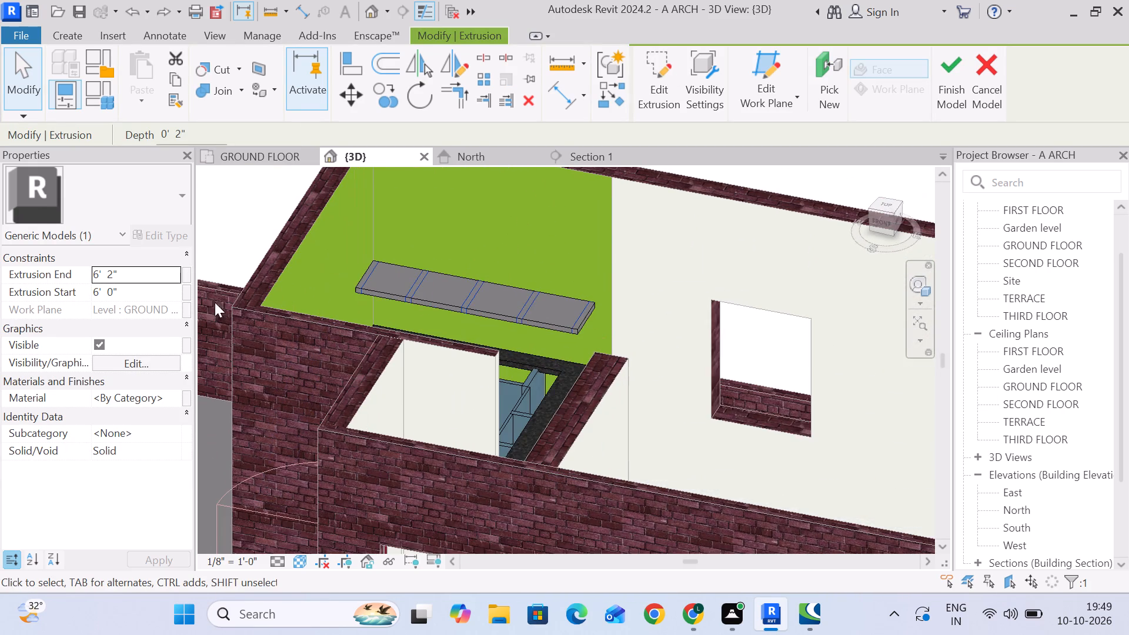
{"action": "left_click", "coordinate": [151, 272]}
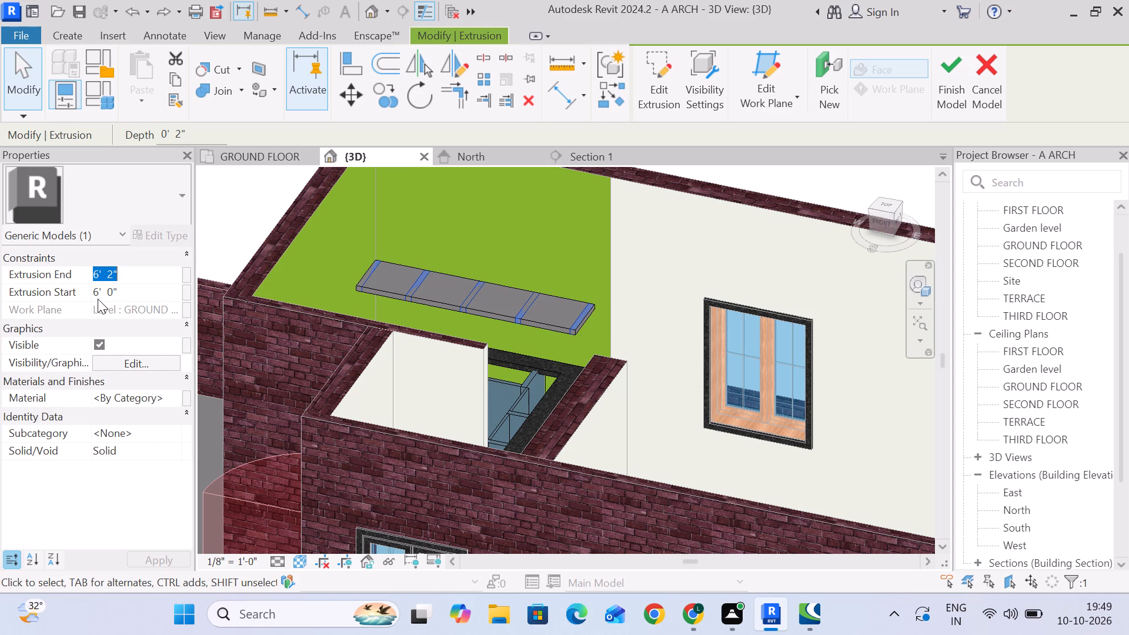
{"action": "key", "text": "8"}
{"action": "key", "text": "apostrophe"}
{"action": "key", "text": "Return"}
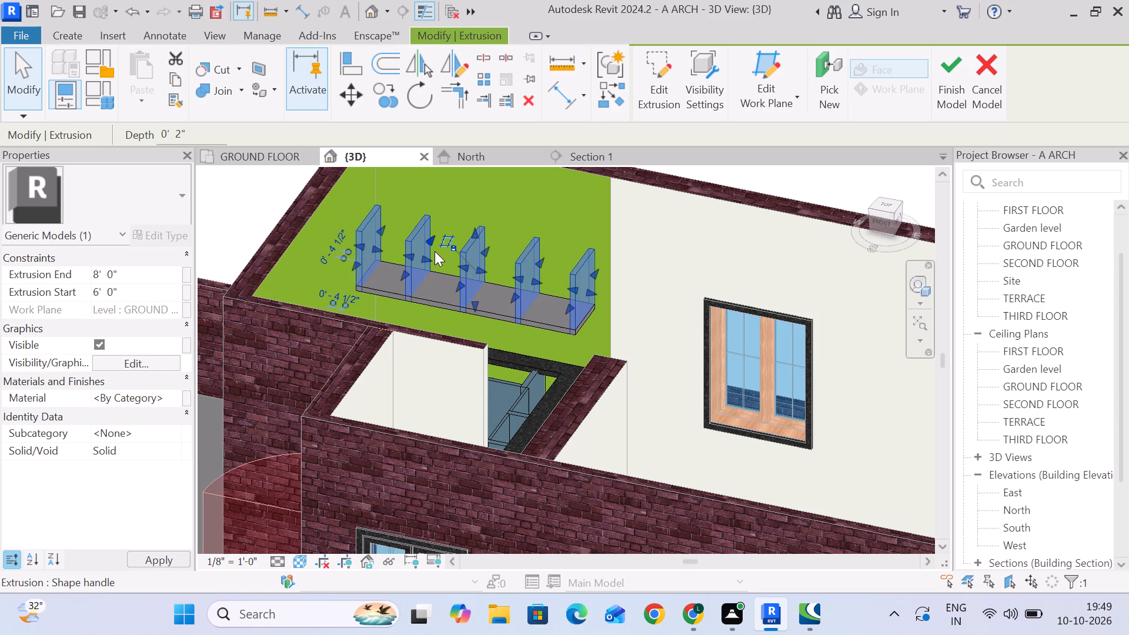
Raise the five overhead shelf partitions in Section 1, setting their extrusion end to 9'.
{"action": "scroll", "coordinate": [542, 265], "scroll_direction": "down", "scroll_amount": 4}
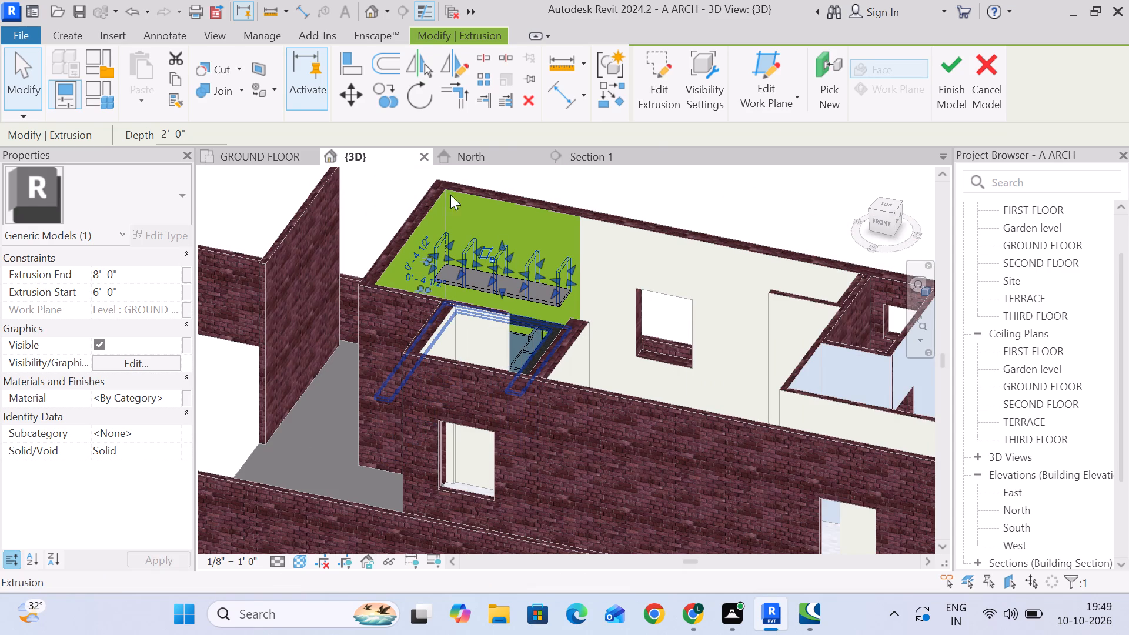
{"action": "left_click", "coordinate": [594, 155]}
{"action": "scroll", "coordinate": [555, 310], "scroll_direction": "down", "scroll_amount": 3}
{"action": "middle_click_drag", "start_coordinate": [550, 312], "coordinate": [550, 440]}
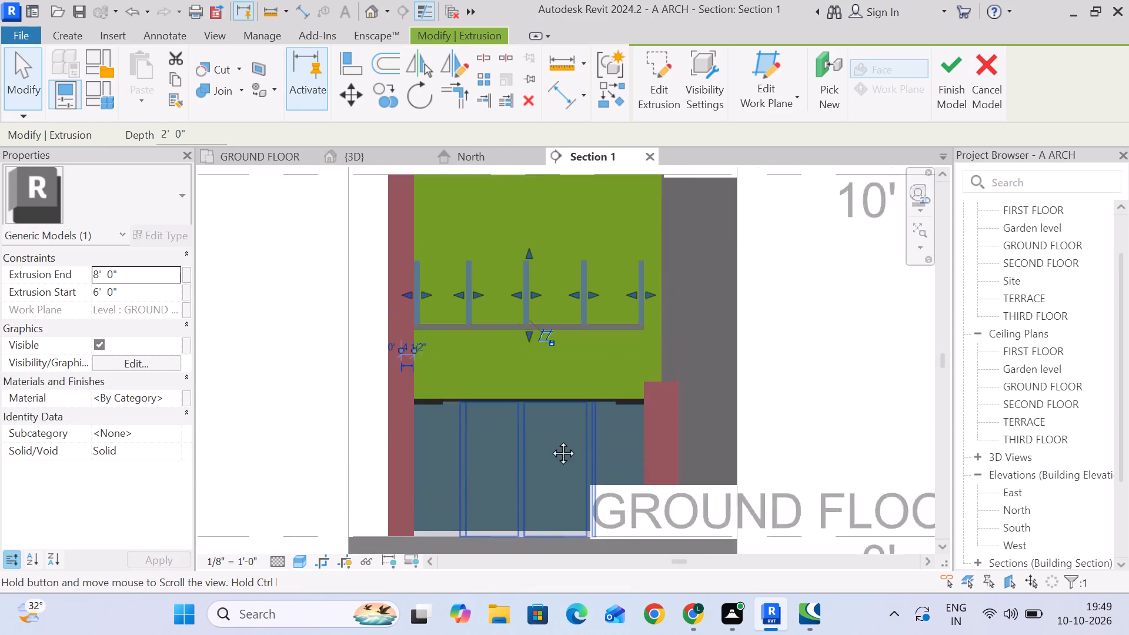
{"action": "middle_click_drag", "start_coordinate": [550, 440], "coordinate": [555, 465]}
{"action": "left_click_drag", "start_coordinate": [530, 314], "coordinate": [531, 245]}
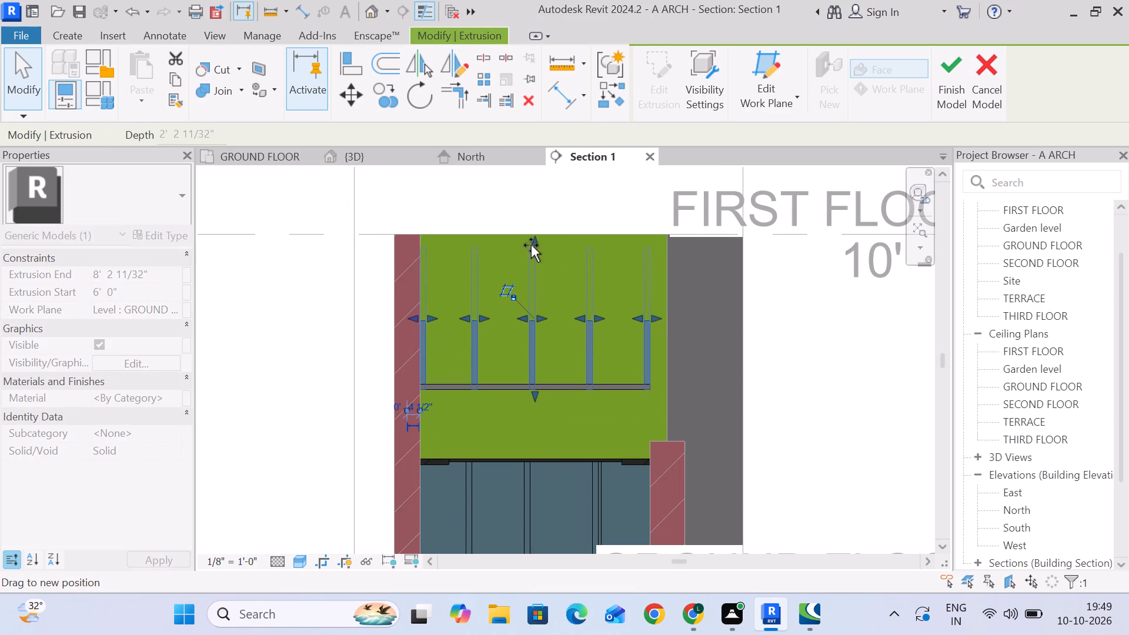
{"action": "left_click_drag", "start_coordinate": [531, 245], "coordinate": [537, 284]}
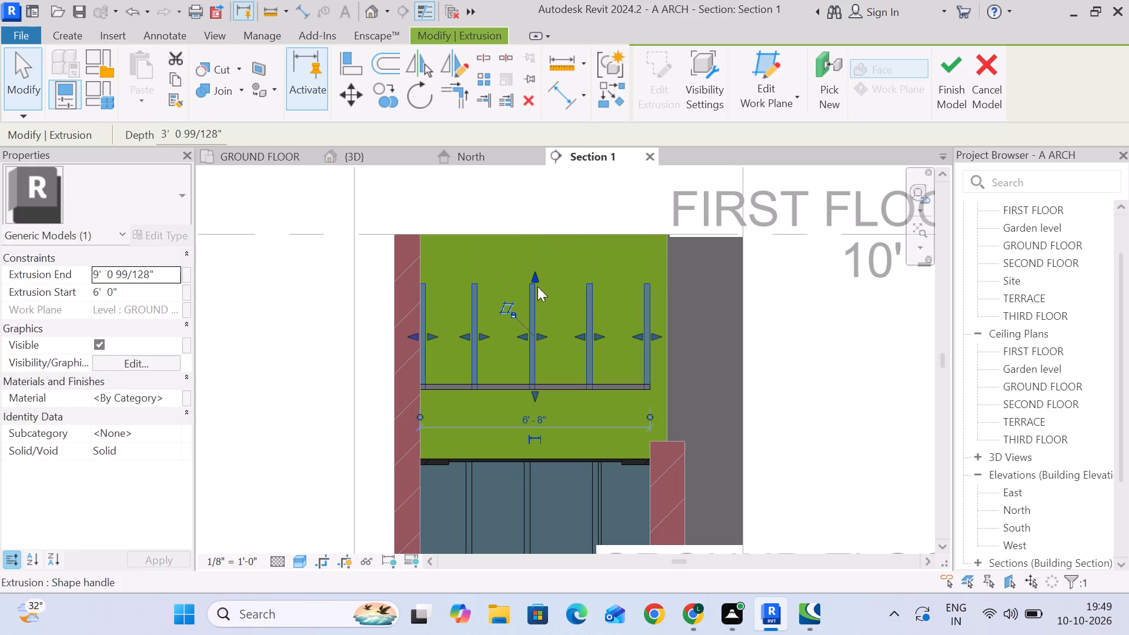
{"action": "left_click_drag", "start_coordinate": [536, 274], "coordinate": [536, 293]}
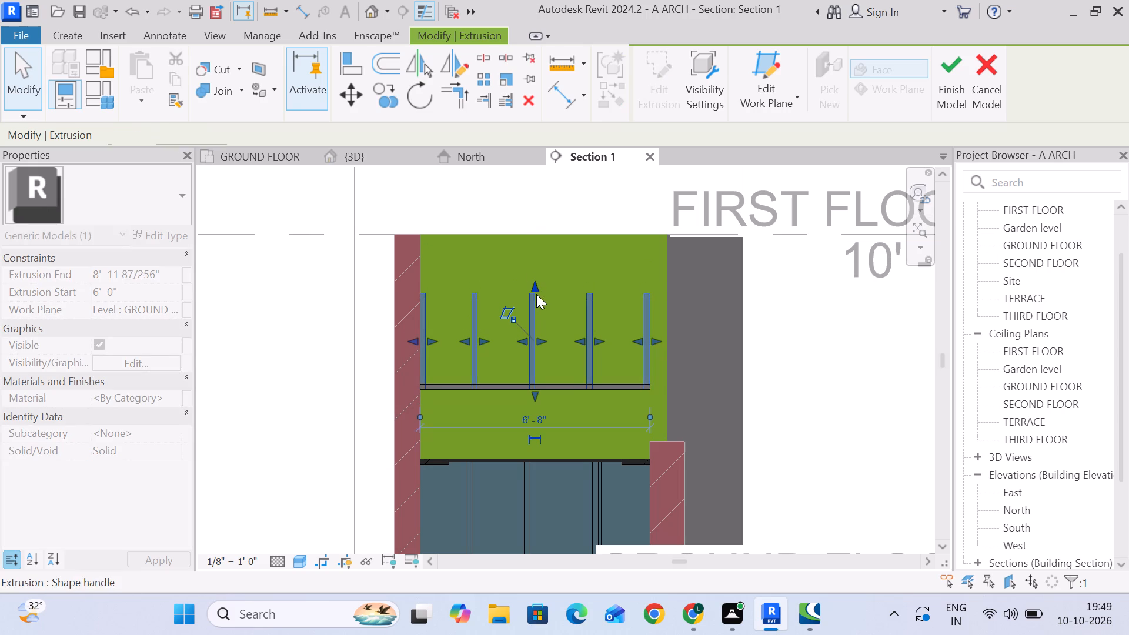
{"action": "left_click_drag", "start_coordinate": [535, 288], "coordinate": [537, 278]}
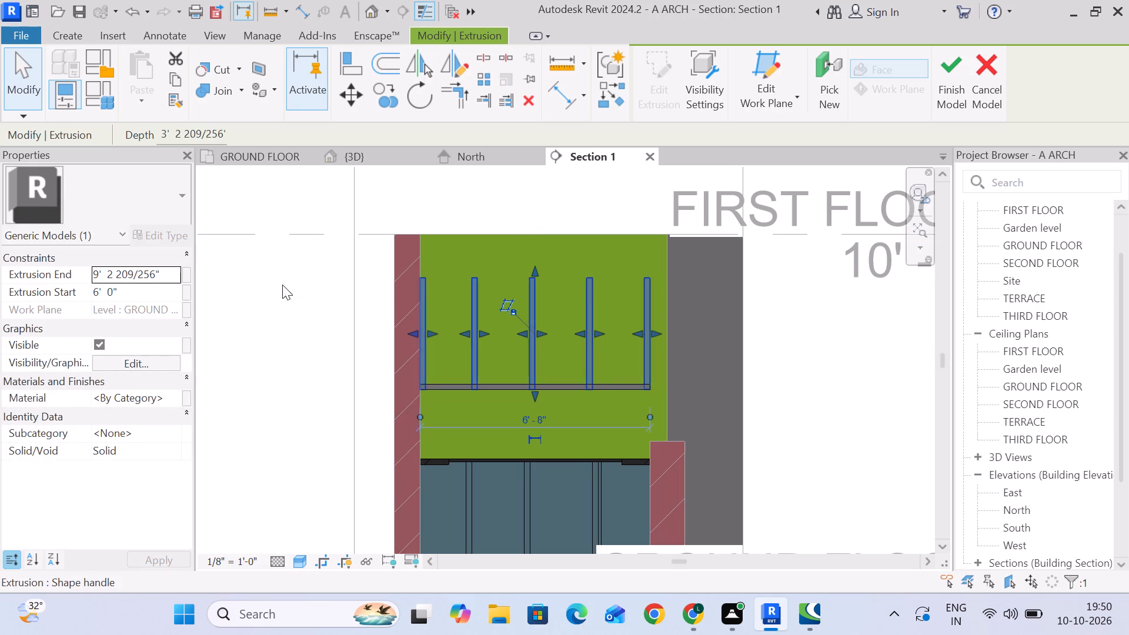
{"action": "left_click", "coordinate": [165, 273]}
{"action": "left_click_drag", "start_coordinate": [162, 273], "coordinate": [22, 286]}
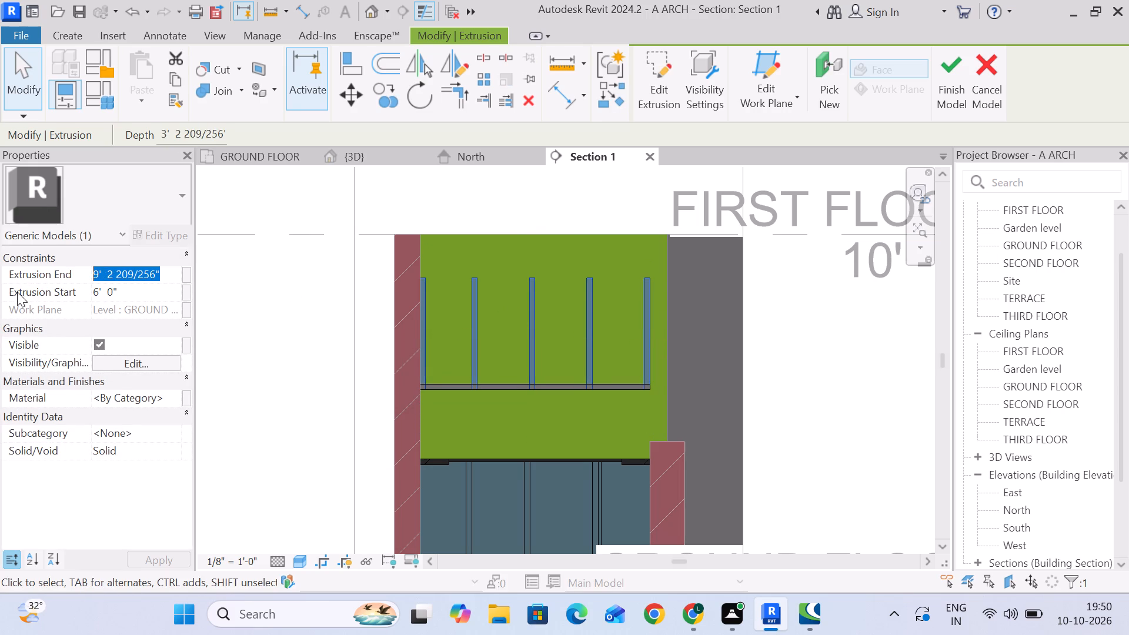
{"action": "key", "text": "9"}
{"action": "key", "text": "apostrophe"}
{"action": "key", "text": "Return"}
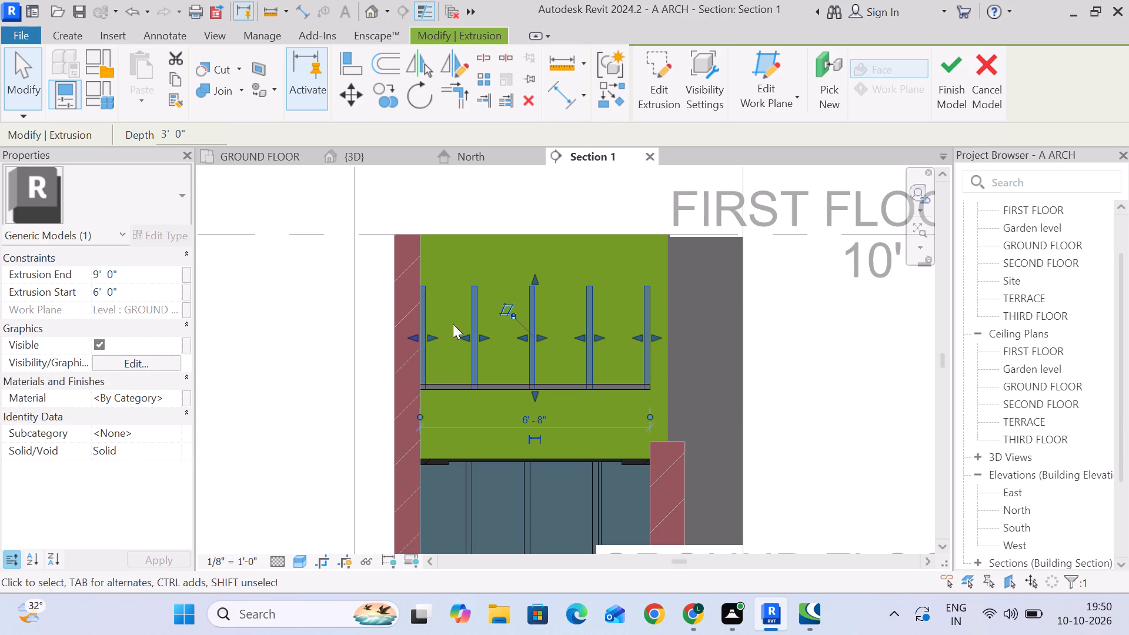
Copy the overhead shelf board, unconstrained, from its lower outer corner onto the top of the partitions in Section 1.
{"action": "left_click", "coordinate": [613, 382]}
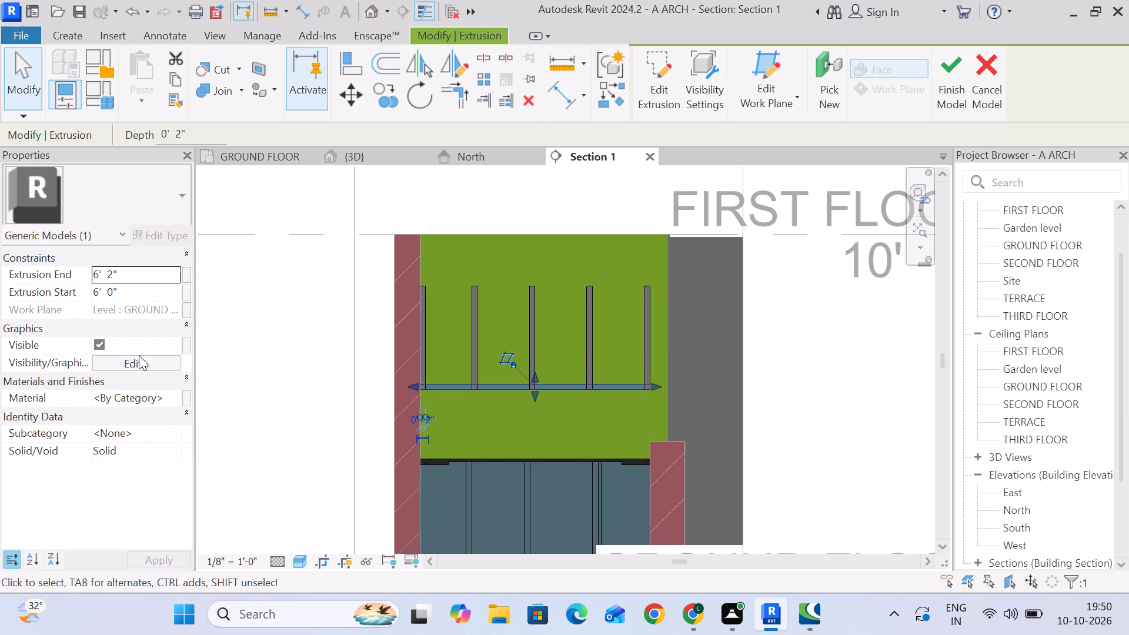
{"action": "left_click", "coordinate": [379, 99]}
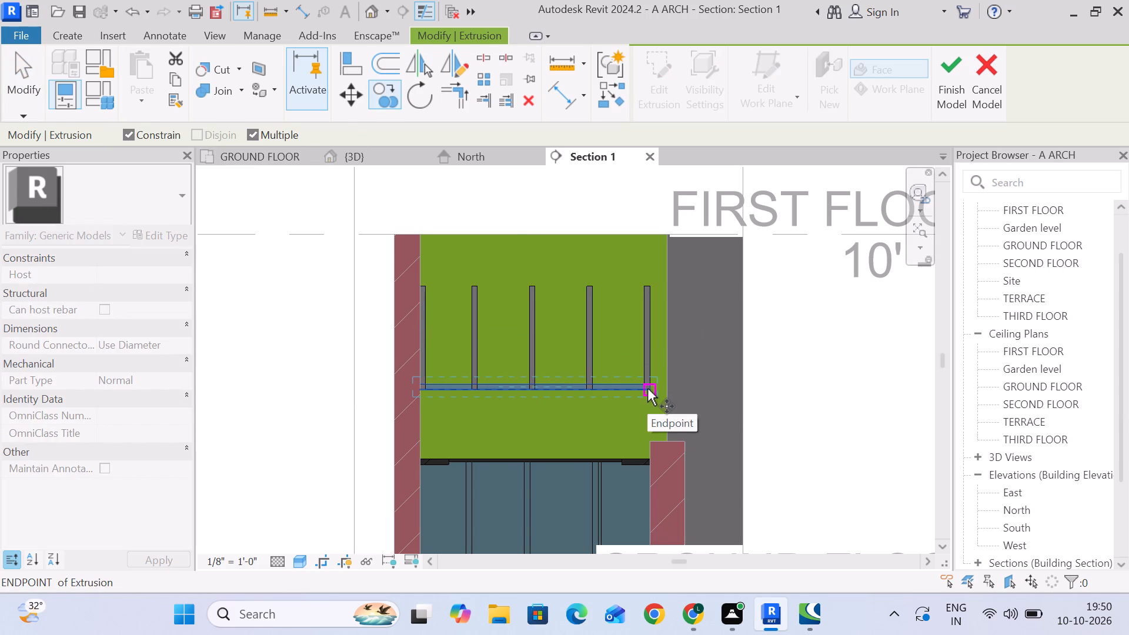
{"action": "left_click", "coordinate": [647, 389]}
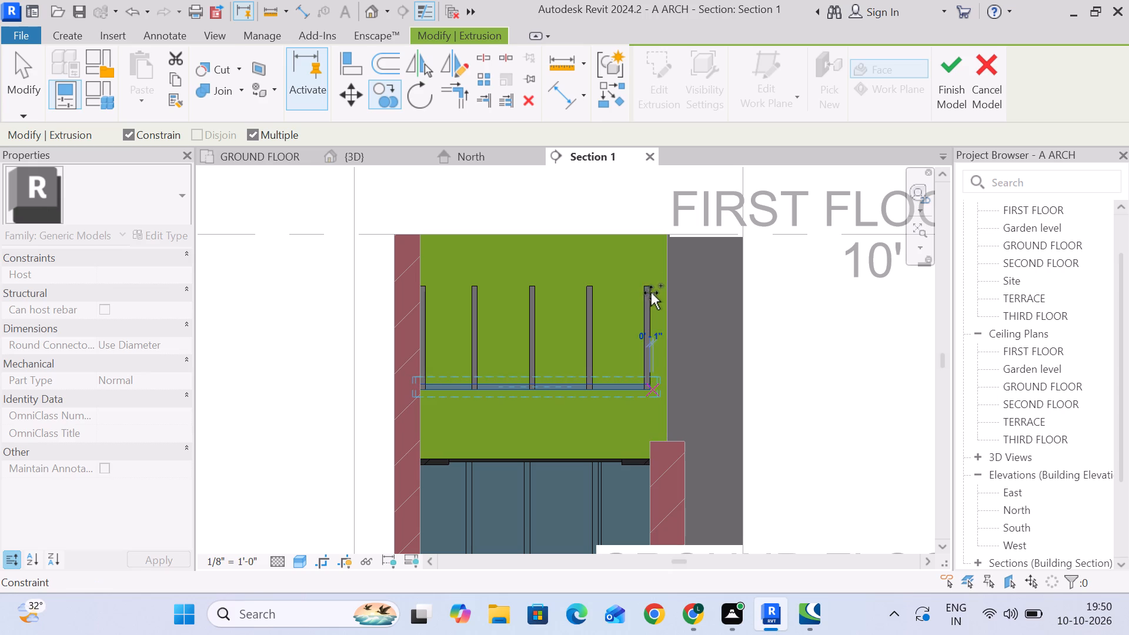
{"action": "left_click", "coordinate": [129, 135]}
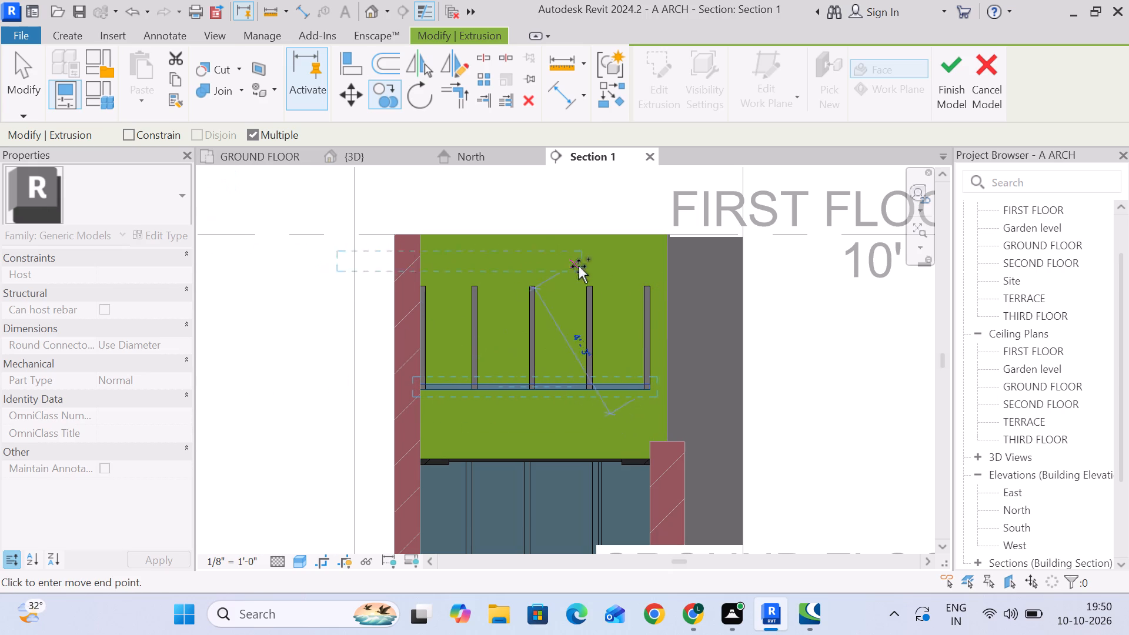
{"action": "left_click", "coordinate": [650, 285]}
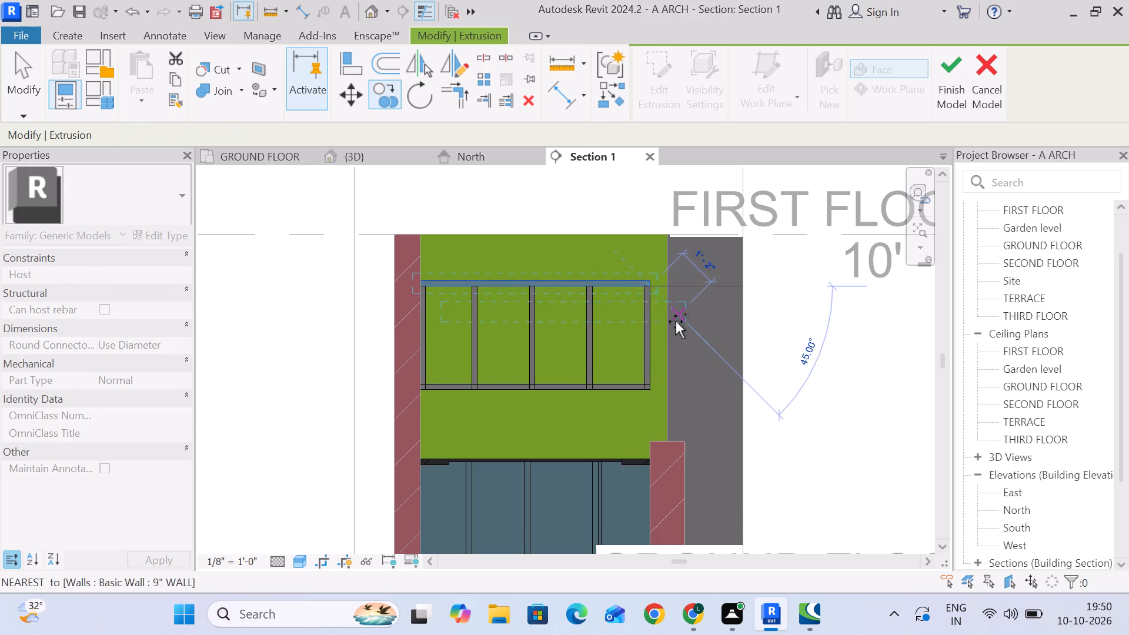
{"action": "left_click", "coordinate": [26, 77]}
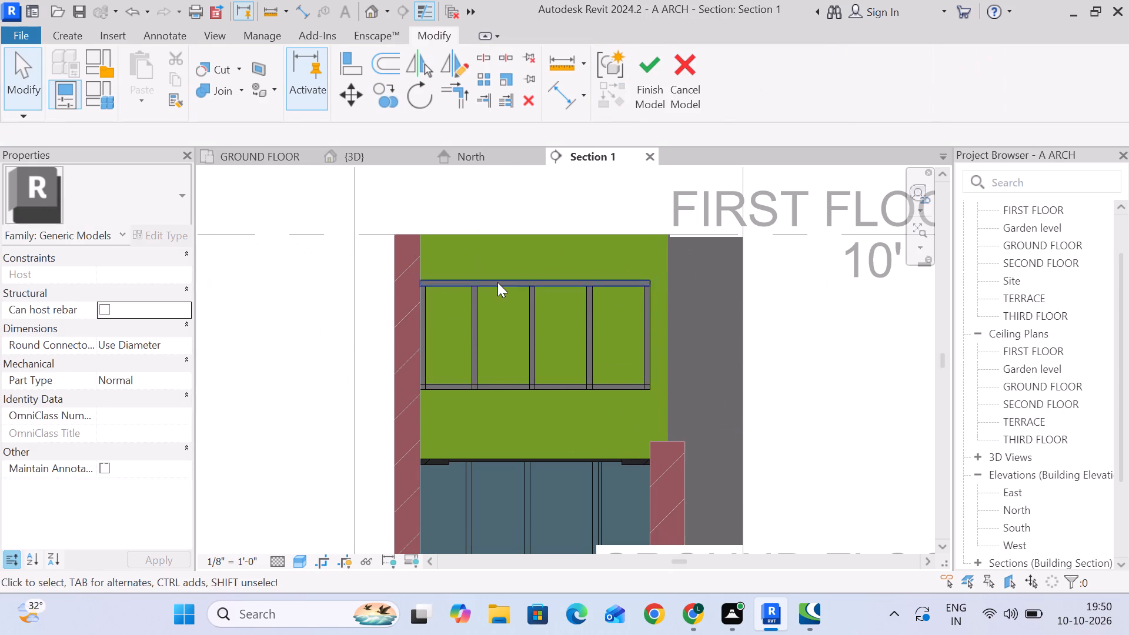
Raise the bottom of the five overhead partitions to the top face of the lower shelf board in Section 1.
{"action": "scroll", "coordinate": [499, 286], "scroll_direction": "up", "scroll_amount": 5}
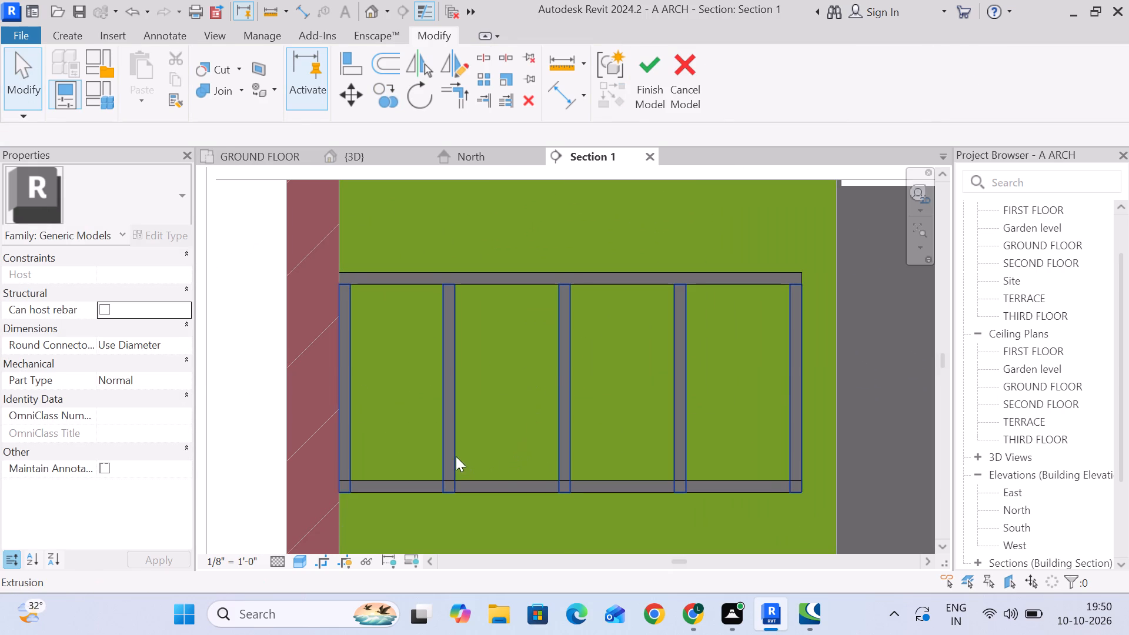
{"action": "left_click", "coordinate": [456, 456]}
{"action": "left_click_drag", "start_coordinate": [570, 496], "coordinate": [569, 482]}
{"action": "left_click", "coordinate": [19, 92]}
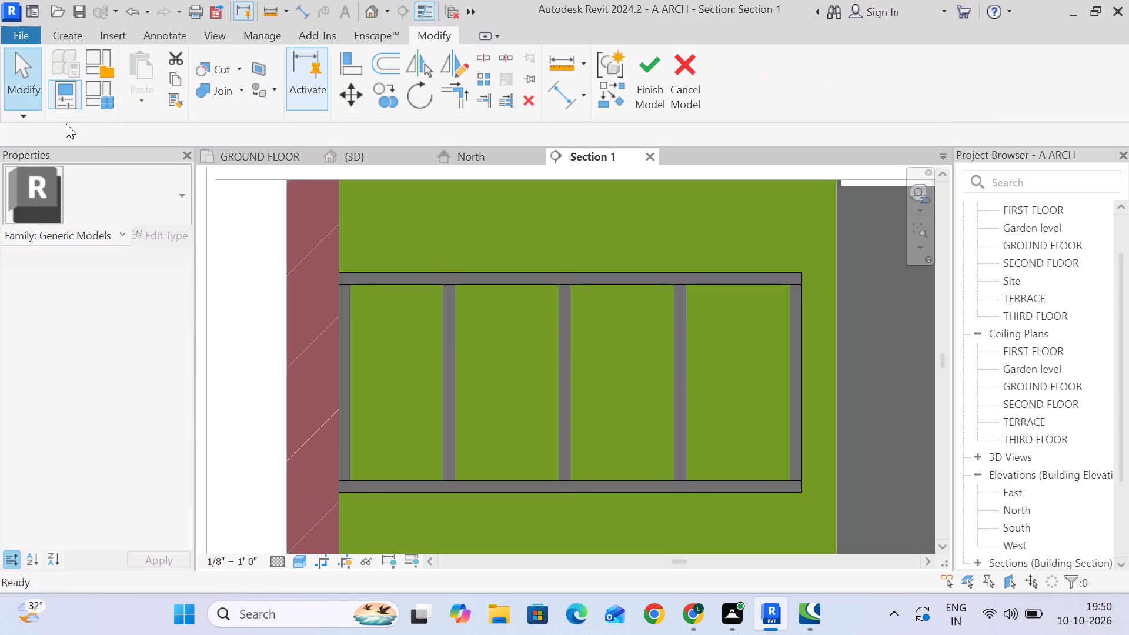
Examine the overhead shelf unit with its copied top board across the section, ground floor plan and 3D views.
{"action": "scroll", "coordinate": [558, 347], "scroll_direction": "down", "scroll_amount": 3}
{"action": "middle_click_drag", "start_coordinate": [624, 353], "coordinate": [583, 346]}
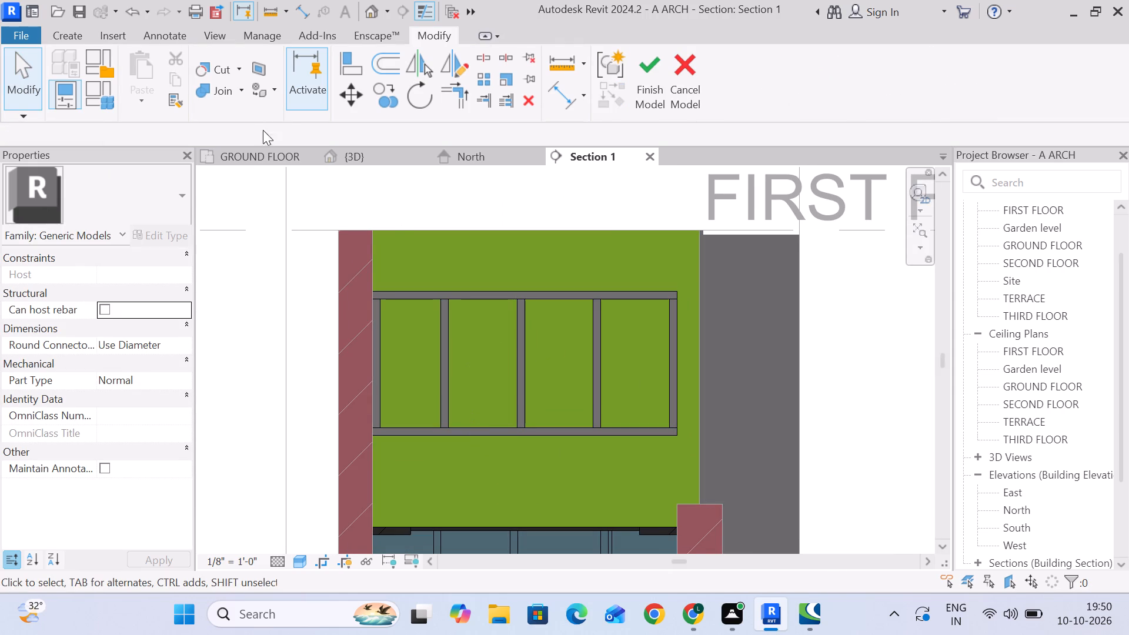
{"action": "left_click", "coordinate": [468, 155]}
{"action": "left_click", "coordinate": [378, 161]}
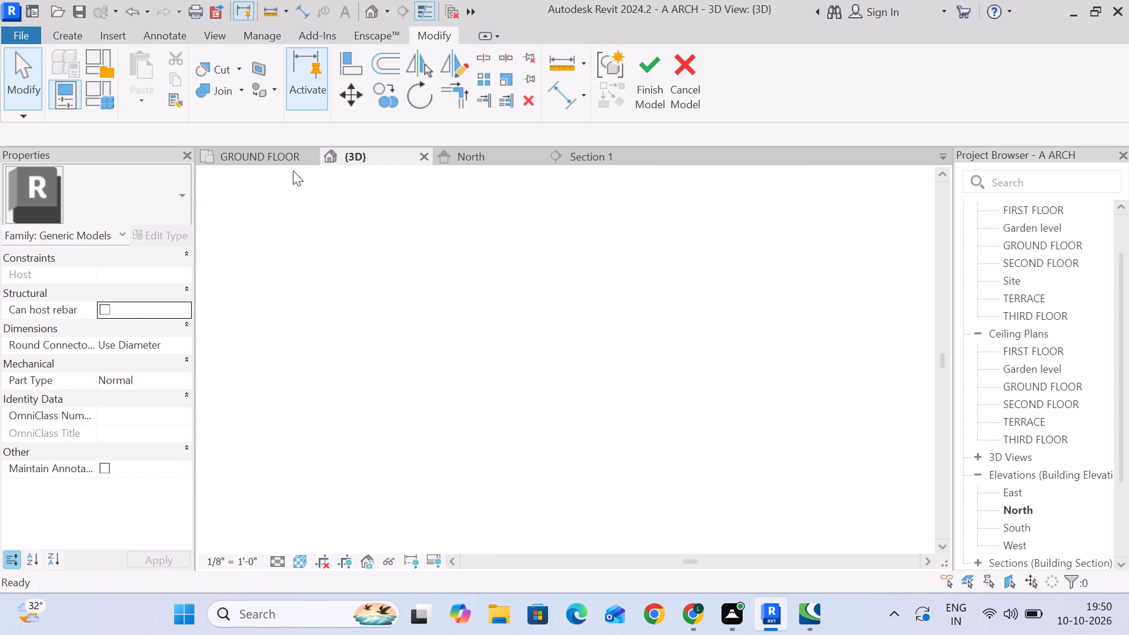
{"action": "left_click", "coordinate": [265, 158]}
{"action": "scroll", "coordinate": [475, 296], "scroll_direction": "up", "scroll_amount": 3}
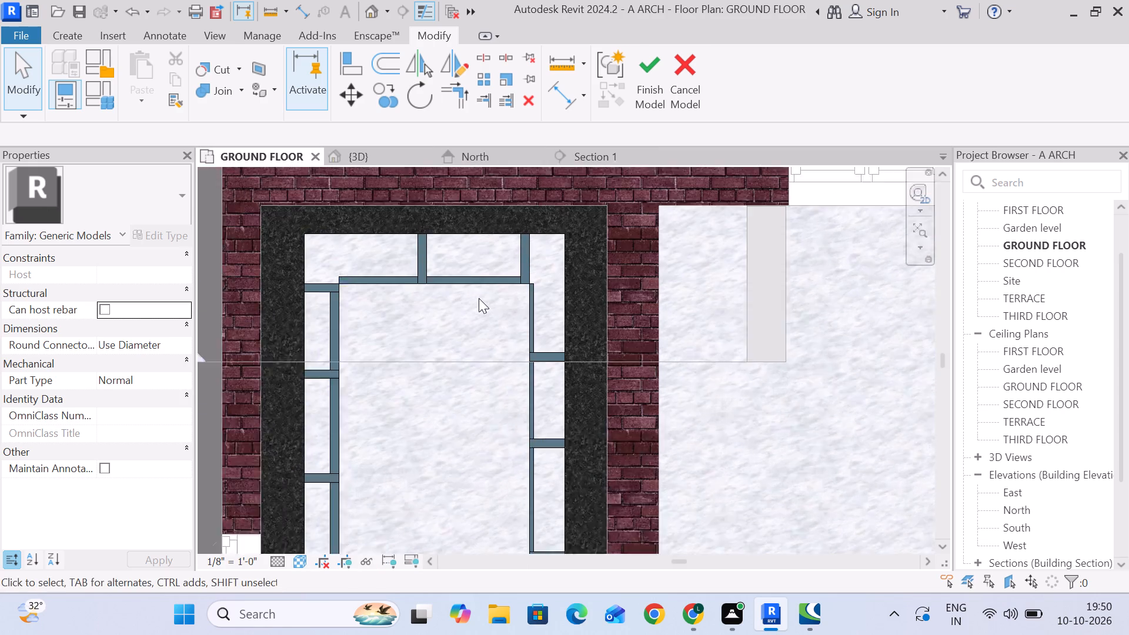
{"action": "scroll", "coordinate": [479, 298], "scroll_direction": "up", "scroll_amount": 7}
{"action": "scroll", "coordinate": [515, 298], "scroll_direction": "down", "scroll_amount": 5}
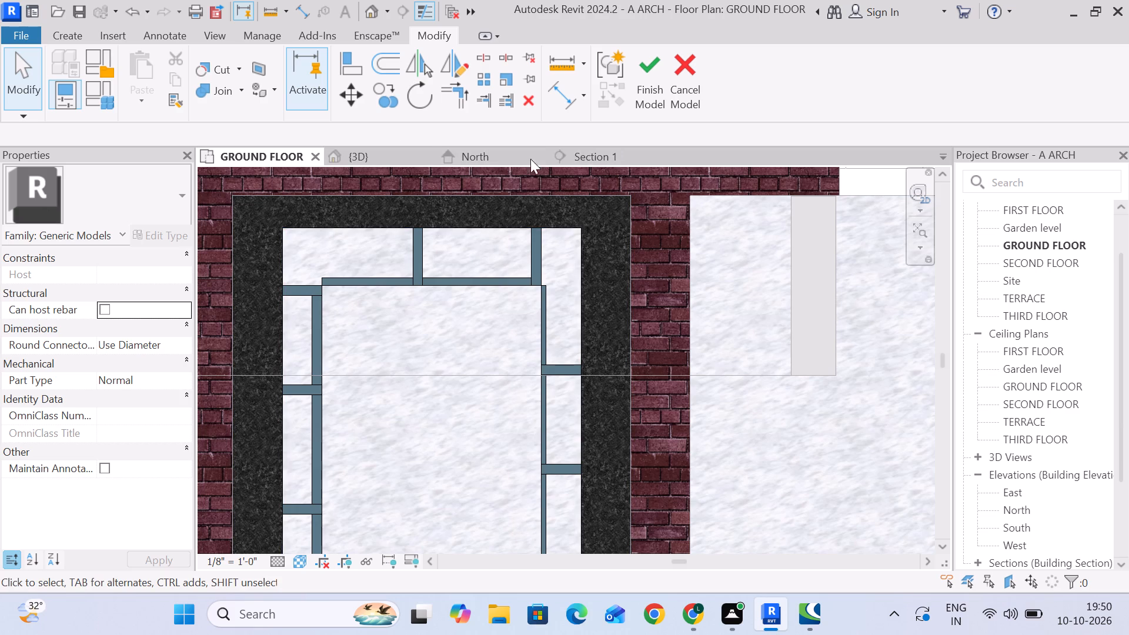
{"action": "left_click", "coordinate": [366, 160]}
{"action": "scroll", "coordinate": [495, 279], "scroll_direction": "up", "scroll_amount": 5}
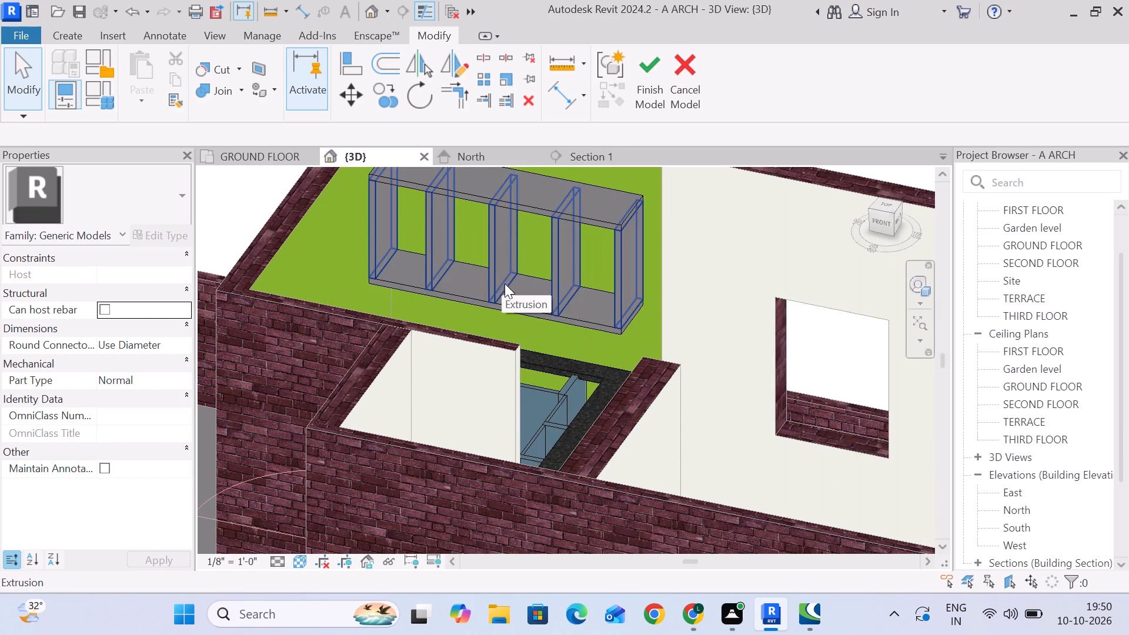
Pull the front edge of the overhead unit's top board back toward the wall, behind the partition fronts, in the 3D top view.
{"action": "left_click", "coordinate": [394, 181]}
{"action": "left_click", "coordinate": [469, 155]}
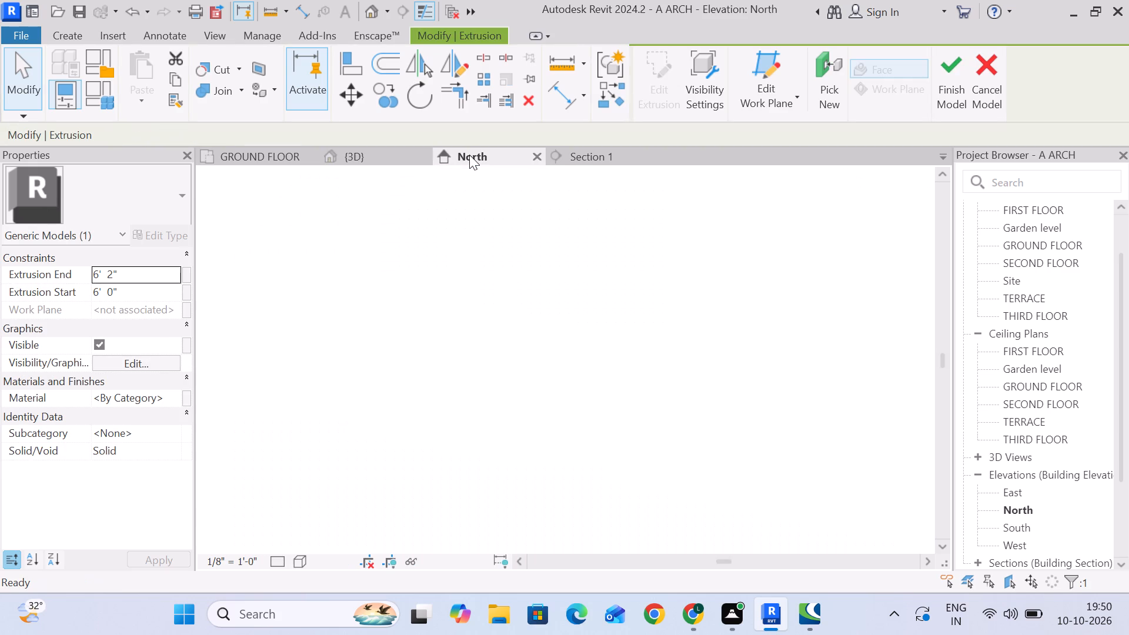
{"action": "left_click", "coordinate": [375, 156]}
{"action": "left_click", "coordinate": [263, 166]}
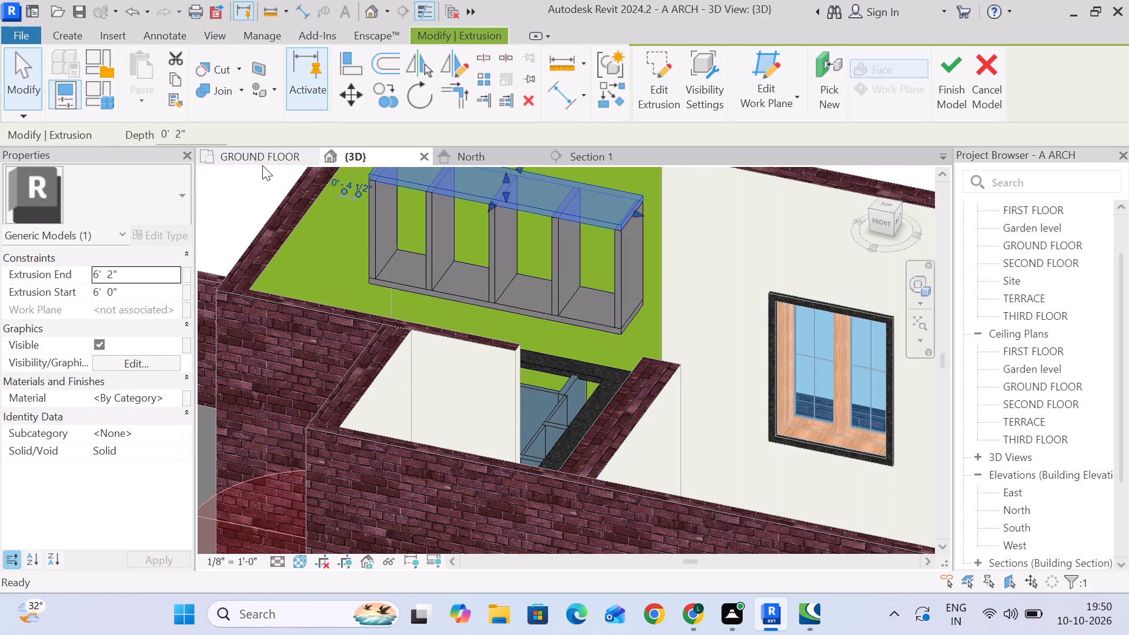
{"action": "left_click", "coordinate": [262, 165]}
{"action": "scroll", "coordinate": [463, 329], "scroll_direction": "down", "scroll_amount": 4}
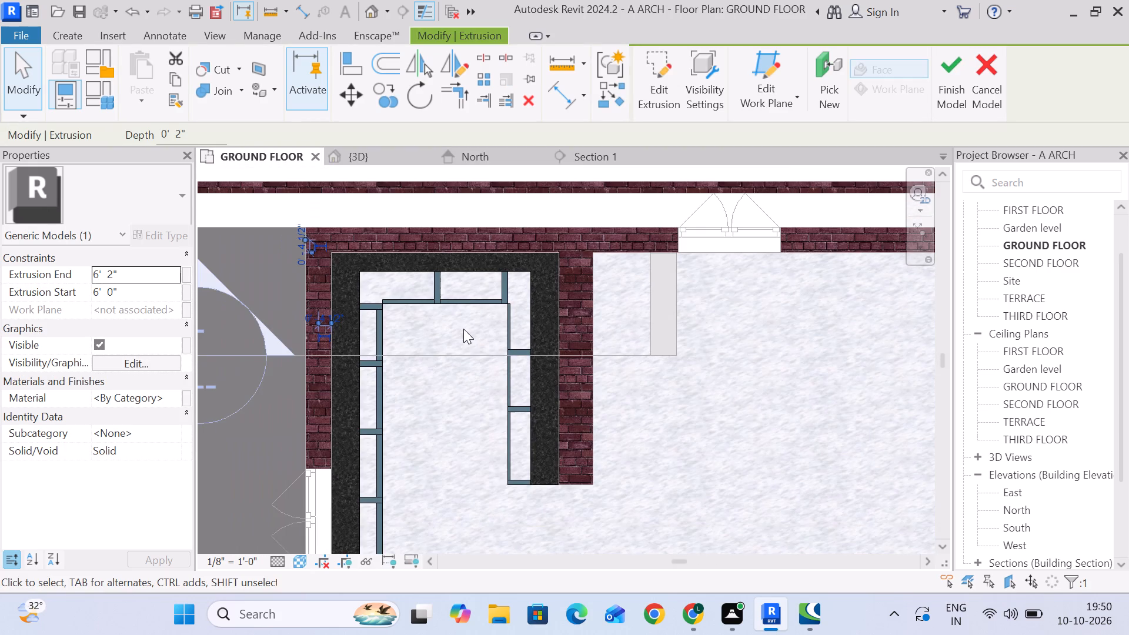
{"action": "scroll", "coordinate": [463, 329], "scroll_direction": "up", "scroll_amount": 5}
{"action": "scroll", "coordinate": [463, 328], "scroll_direction": "down", "scroll_amount": 3}
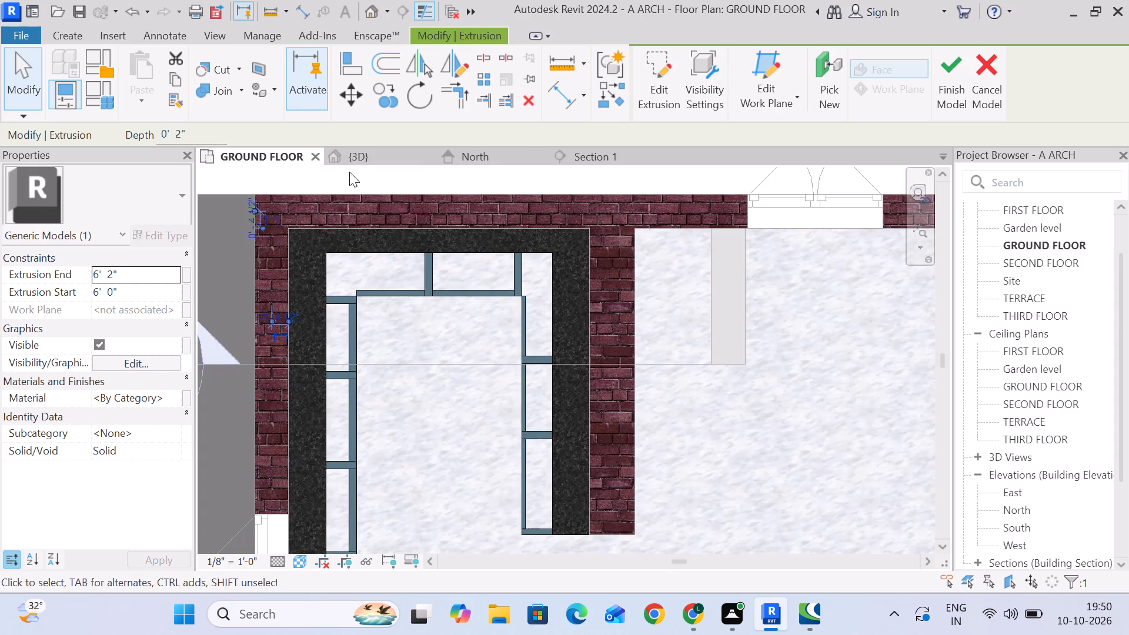
{"action": "left_click", "coordinate": [348, 159]}
{"action": "left_click", "coordinate": [886, 206]}
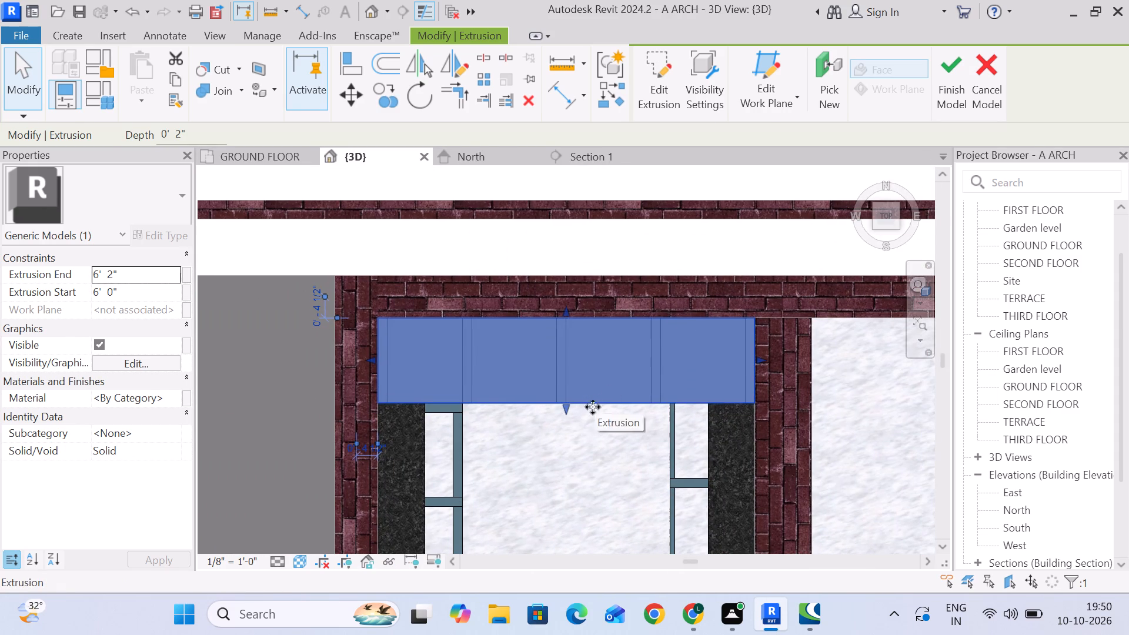
{"action": "left_click_drag", "start_coordinate": [567, 407], "coordinate": [569, 370]}
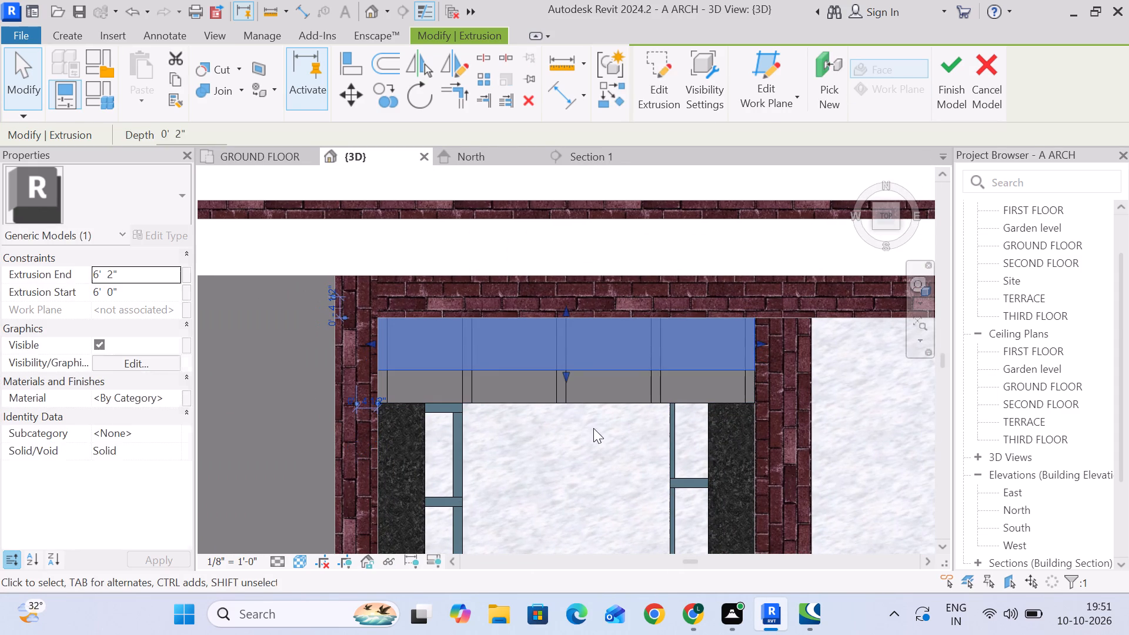
{"action": "left_click", "coordinate": [593, 428]}
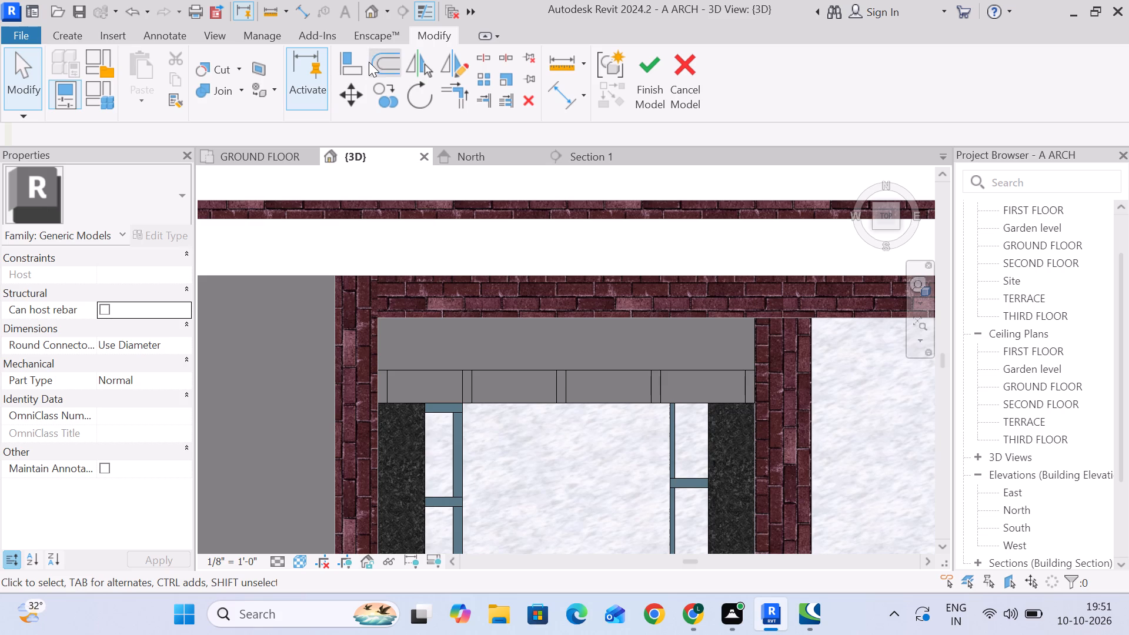
Start a new extrusion and sketch a thin rectangle about 1' 4" wide along the front of the first overhead bay, between its partitions.
{"action": "left_click", "coordinate": [74, 37]}
{"action": "left_click", "coordinate": [139, 78]}
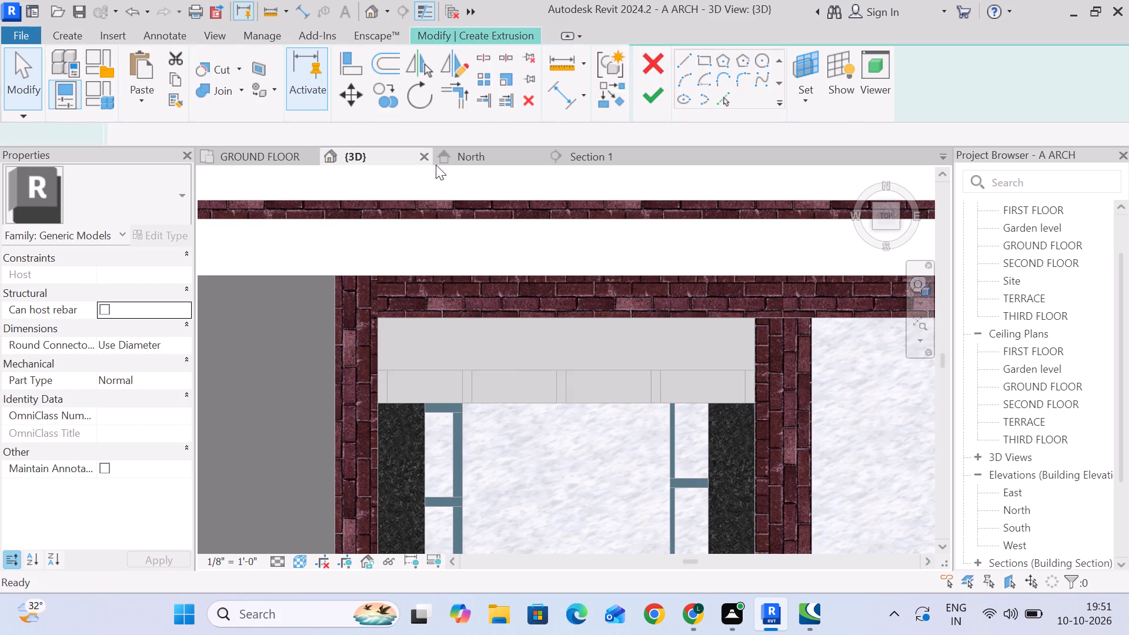
{"action": "scroll", "coordinate": [410, 395], "scroll_direction": "up", "scroll_amount": 5}
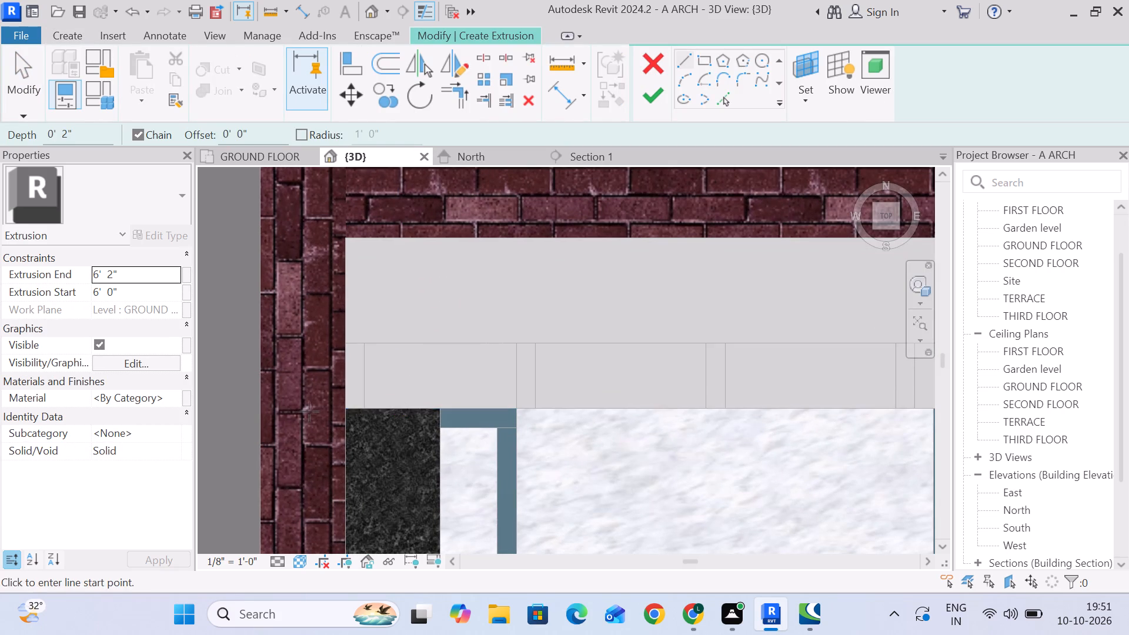
{"action": "left_click", "coordinate": [363, 408]}
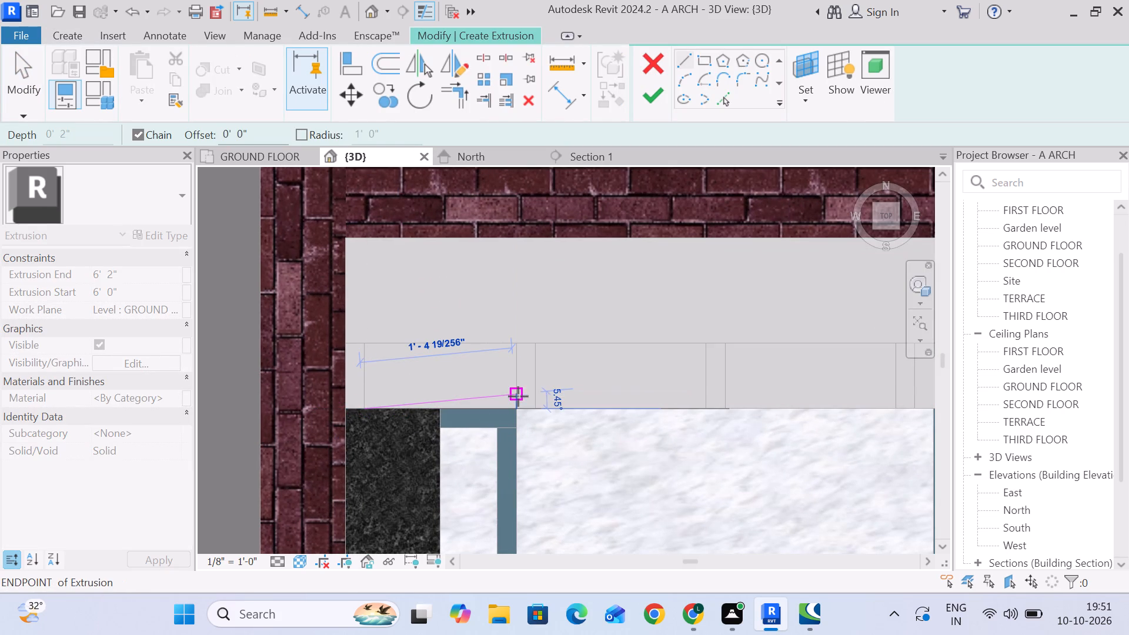
{"action": "left_click", "coordinate": [706, 65]}
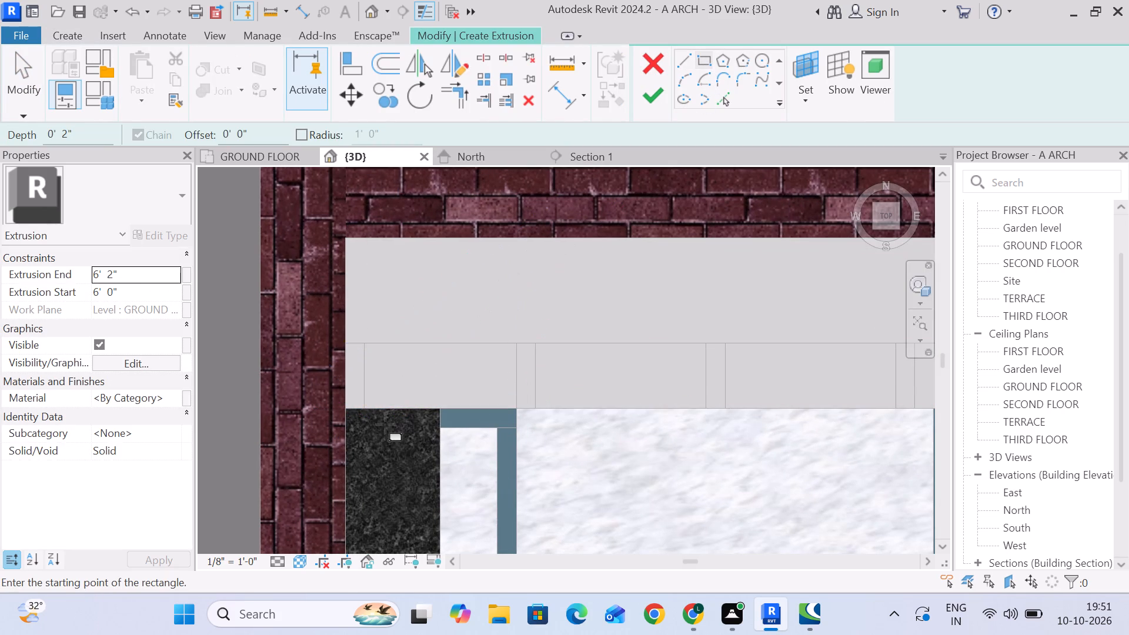
{"action": "left_click", "coordinate": [366, 409]}
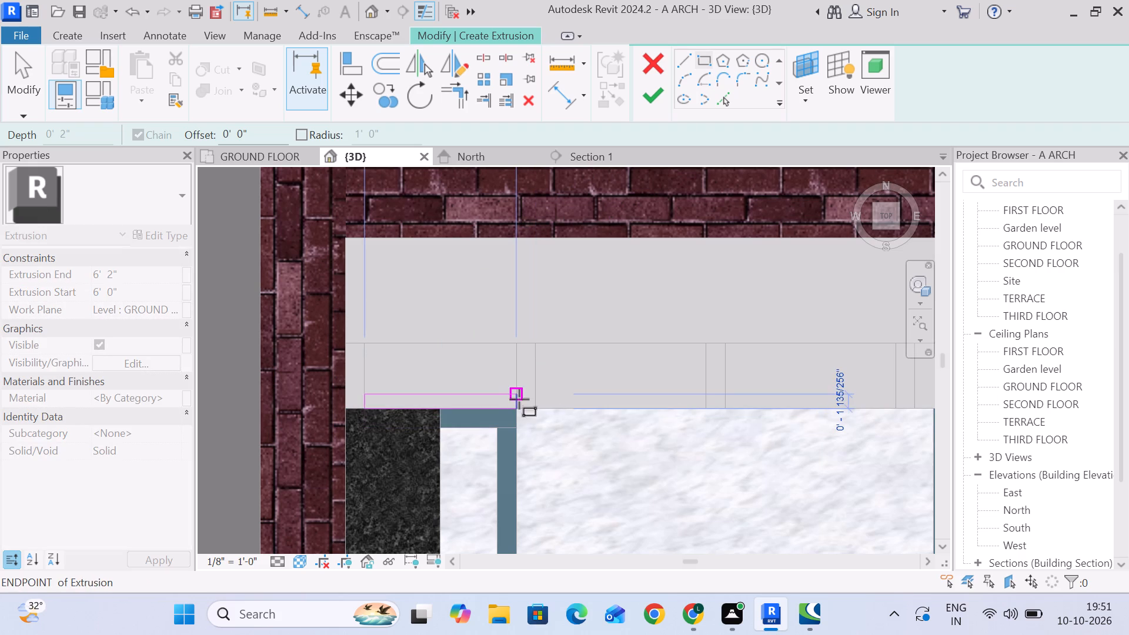
{"action": "scroll", "coordinate": [519, 400], "scroll_direction": "up", "scroll_amount": 5}
{"action": "left_click", "coordinate": [516, 402]}
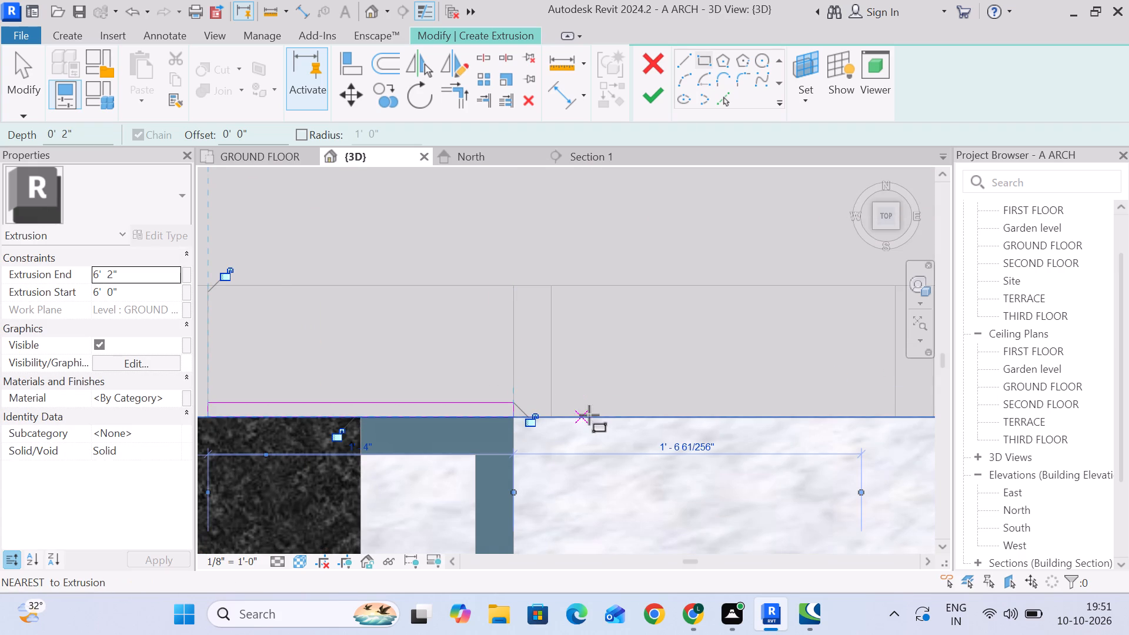
Sketch three thin rectangles, each about 1' 6" wide, along the front of the remaining overhead bays, between their partitions.
{"action": "scroll", "coordinate": [597, 417], "scroll_direction": "down", "scroll_amount": 2}
{"action": "middle_click_drag", "start_coordinate": [597, 417], "coordinate": [524, 390]}
{"action": "left_click", "coordinate": [491, 390]}
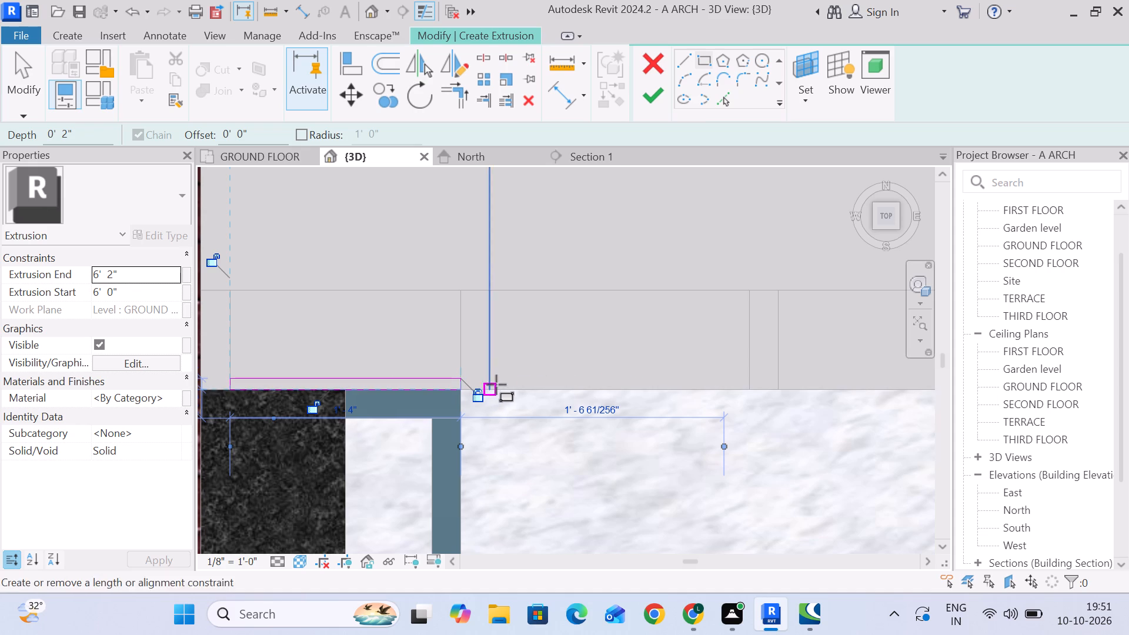
{"action": "scroll", "coordinate": [489, 390], "scroll_direction": "up", "scroll_amount": 5}
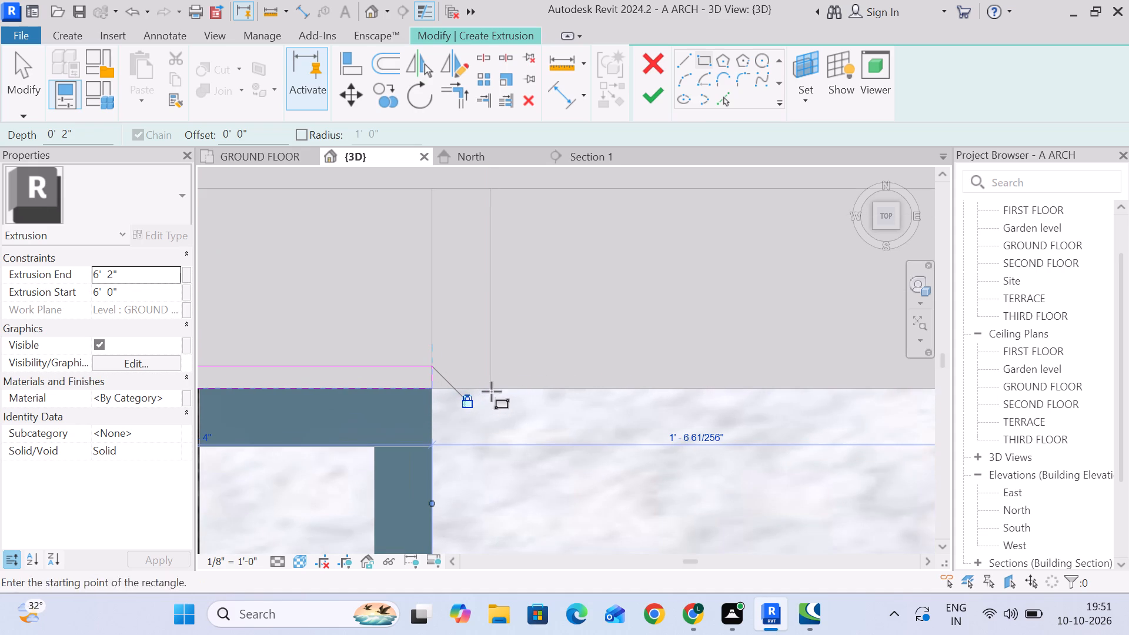
{"action": "left_click", "coordinate": [491, 389]}
{"action": "scroll", "coordinate": [726, 345], "scroll_direction": "down", "scroll_amount": 4}
{"action": "middle_click_drag", "start_coordinate": [727, 349], "coordinate": [544, 348]}
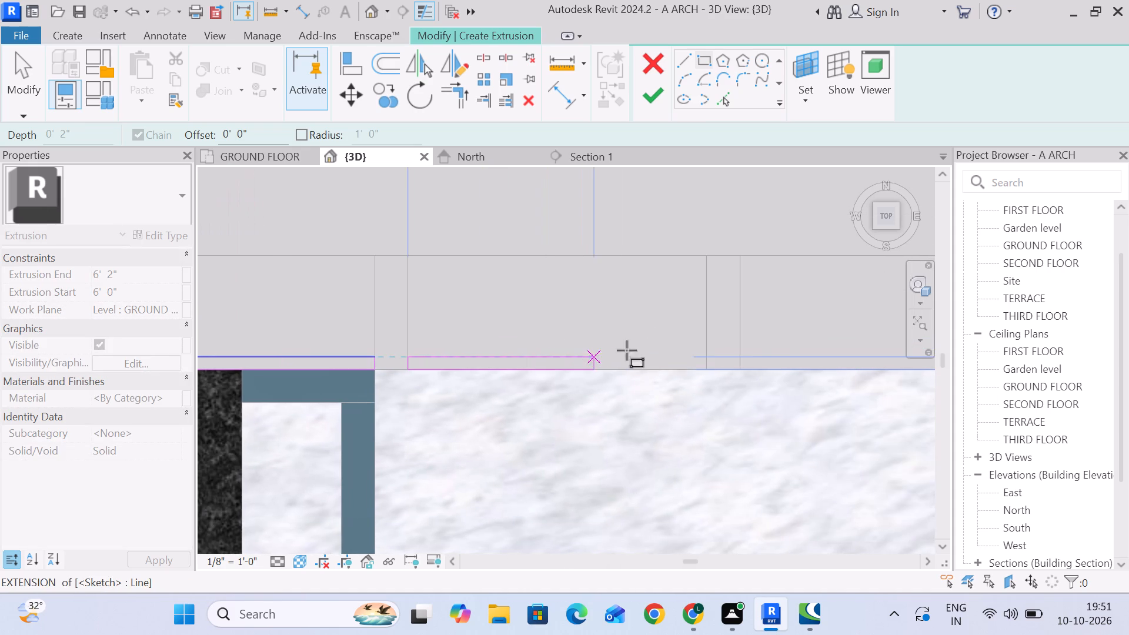
{"action": "left_click", "coordinate": [707, 356]}
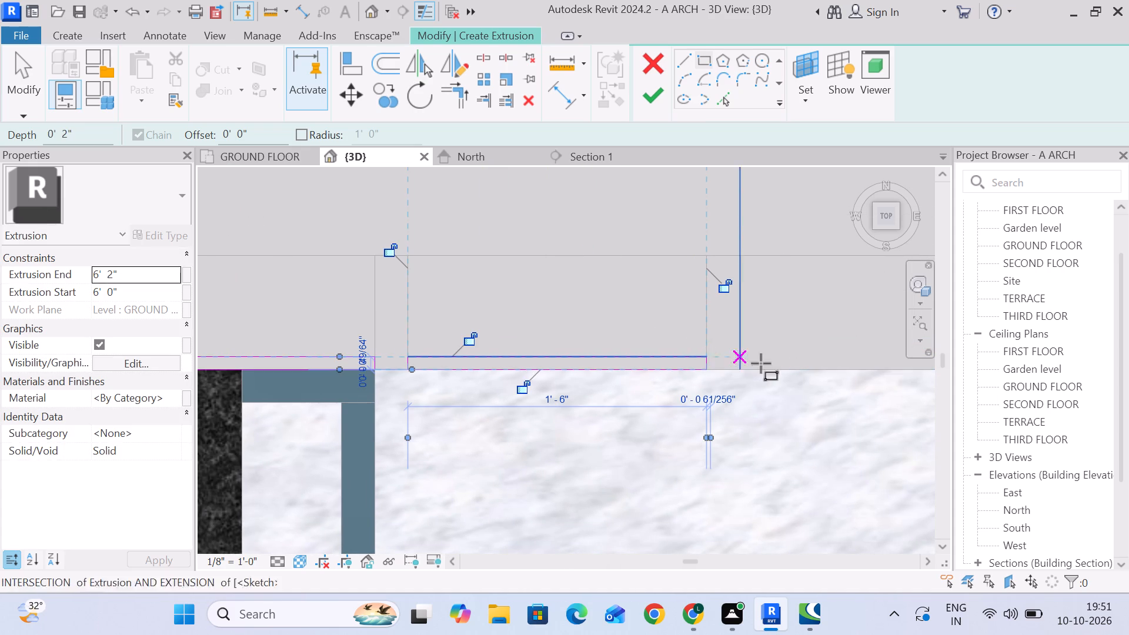
{"action": "left_click", "coordinate": [740, 368]}
{"action": "middle_click_drag", "start_coordinate": [803, 347], "coordinate": [499, 359]}
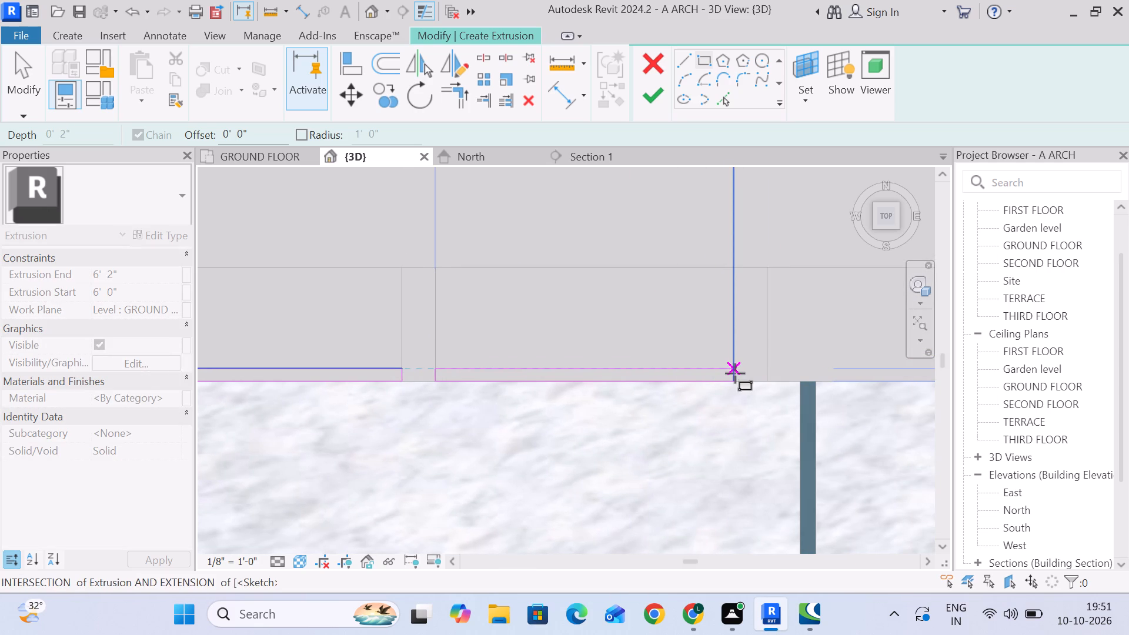
{"action": "left_click", "coordinate": [736, 373]}
{"action": "middle_click_drag", "start_coordinate": [761, 383], "coordinate": [527, 385]}
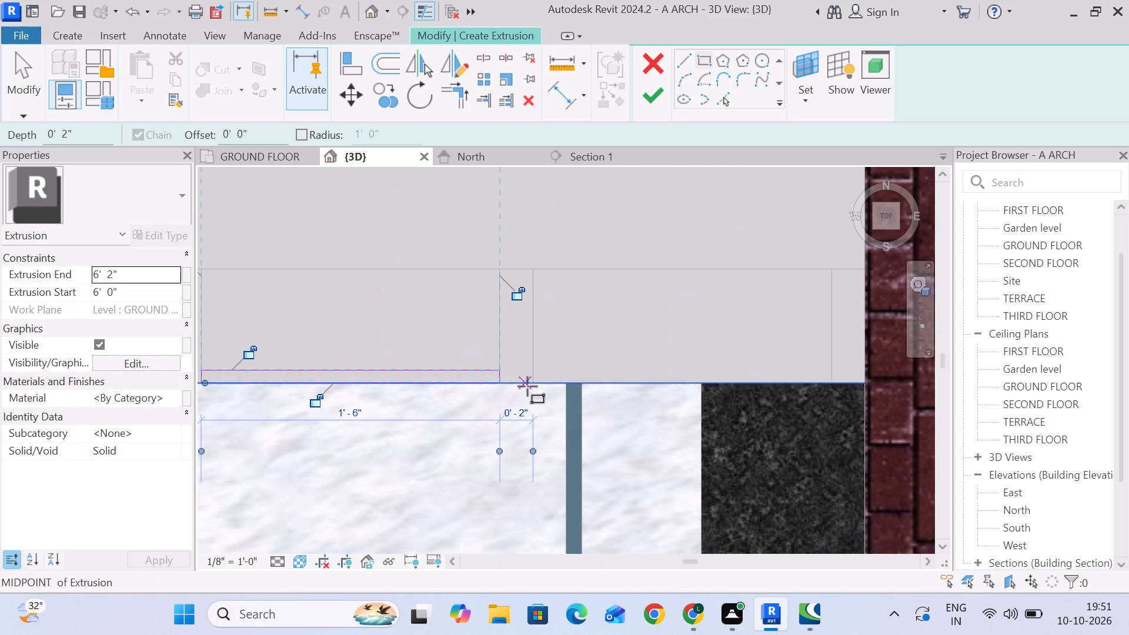
{"action": "left_click", "coordinate": [535, 384]}
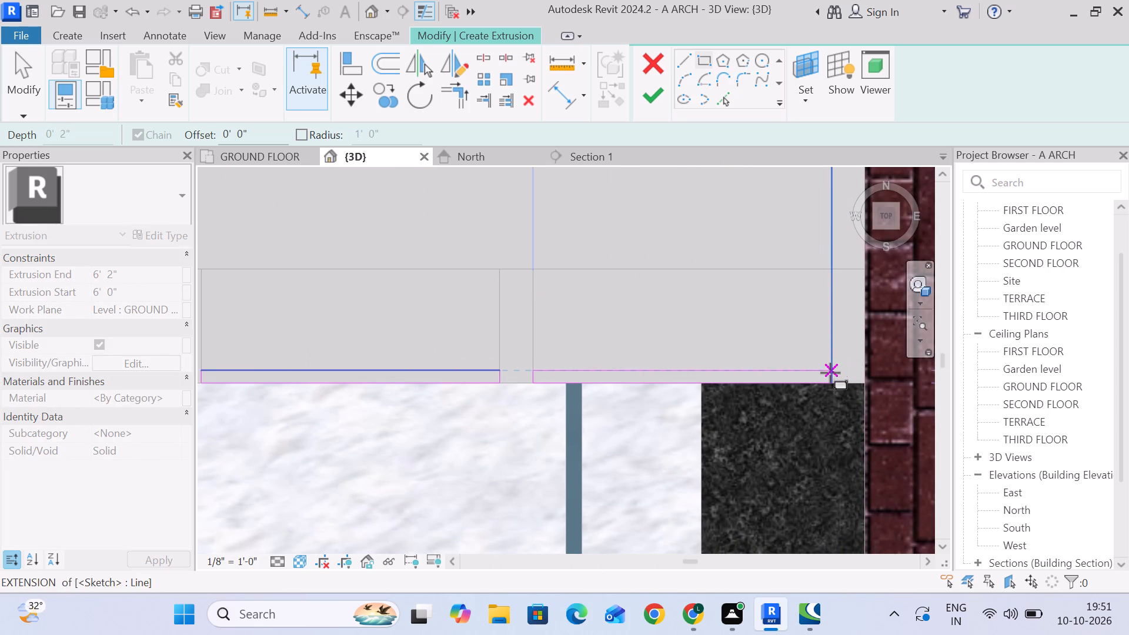
{"action": "left_click", "coordinate": [830, 373]}
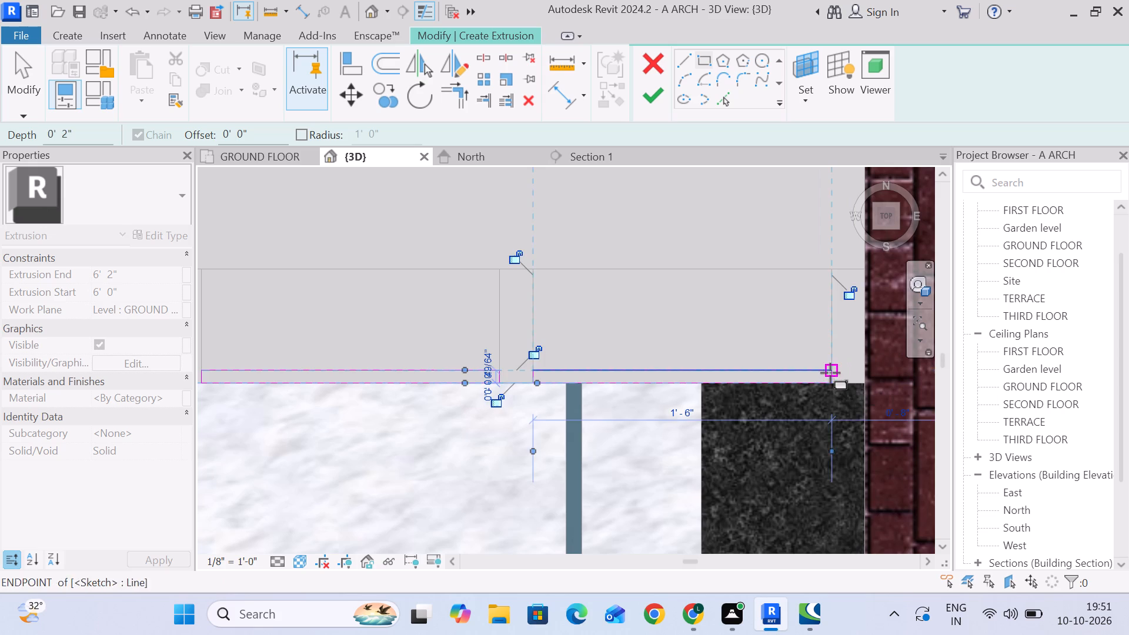
Set the front panel extrusion's end to 9' 0" and finish the extrusion.
{"action": "scroll", "coordinate": [736, 430], "scroll_direction": "down", "scroll_amount": 5}
{"action": "middle_click_drag", "start_coordinate": [731, 426], "coordinate": [728, 316]}
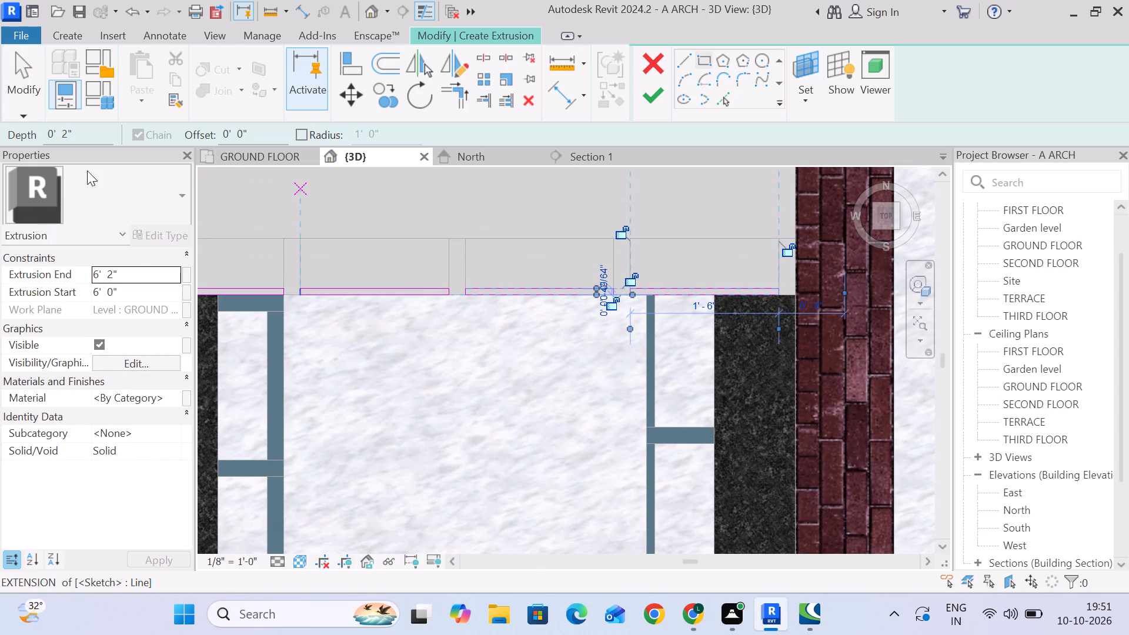
{"action": "left_click", "coordinate": [29, 57]}
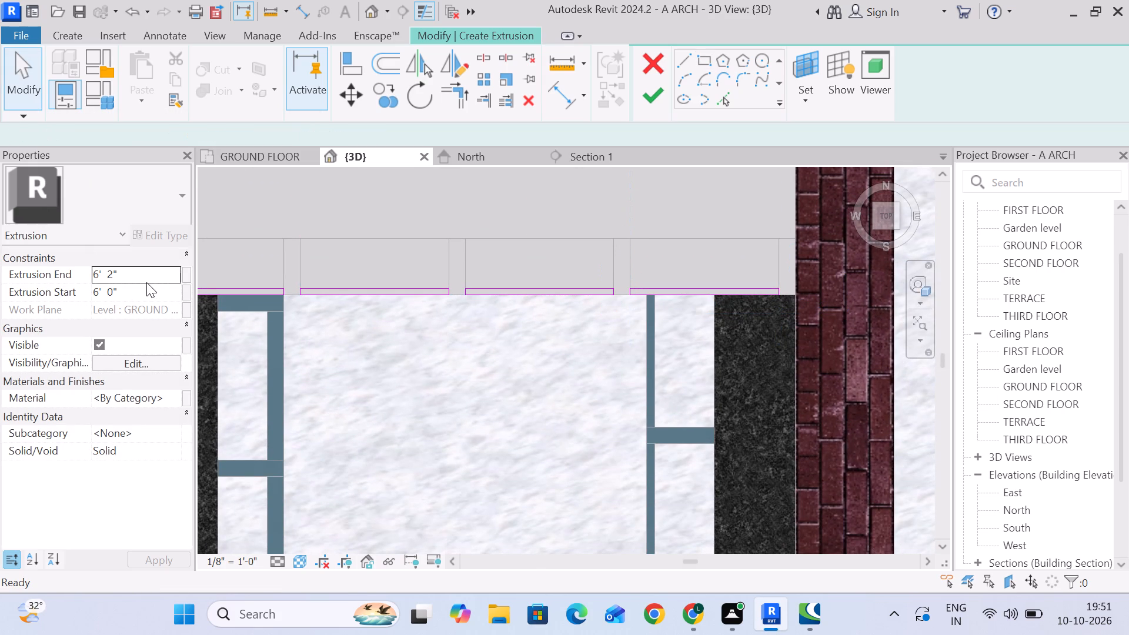
{"action": "left_click", "coordinate": [141, 289]}
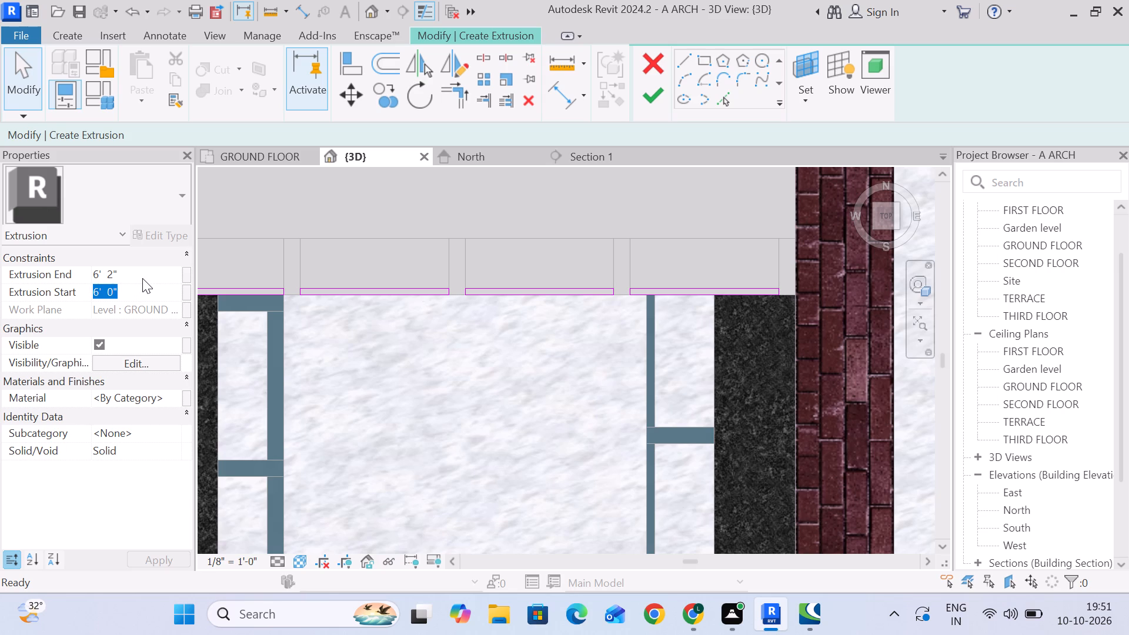
{"action": "left_click", "coordinate": [142, 278]}
{"action": "key", "text": "9"}
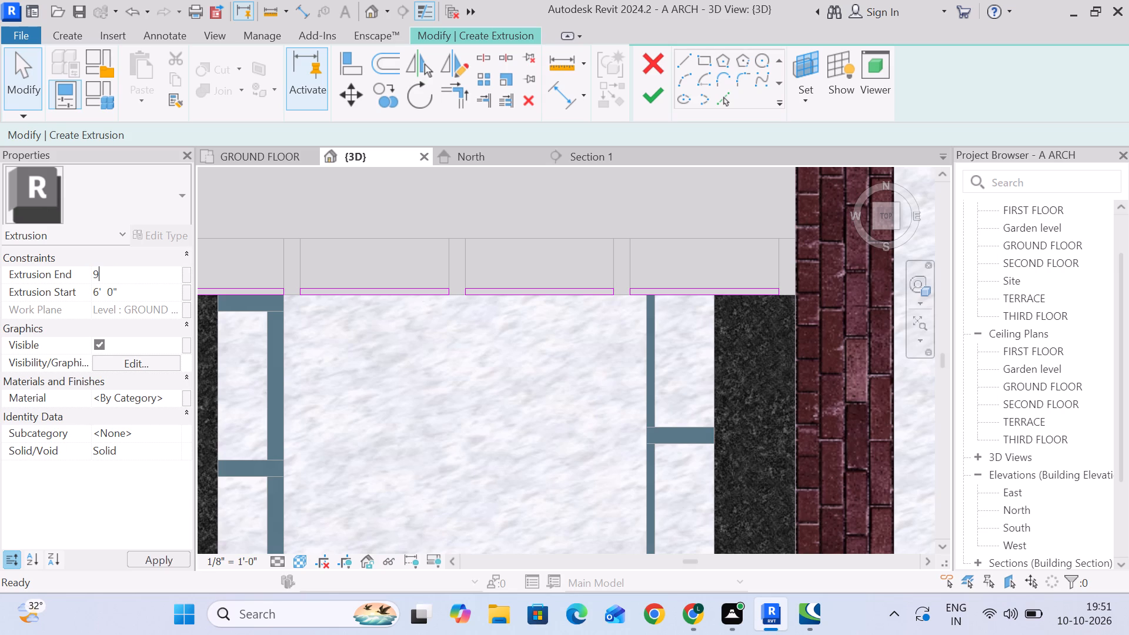
{"action": "key", "text": "apostrophe"}
{"action": "key", "text": "Return"}
{"action": "scroll", "coordinate": [347, 313], "scroll_direction": "down", "scroll_amount": 5}
{"action": "left_click", "coordinate": [654, 99]}
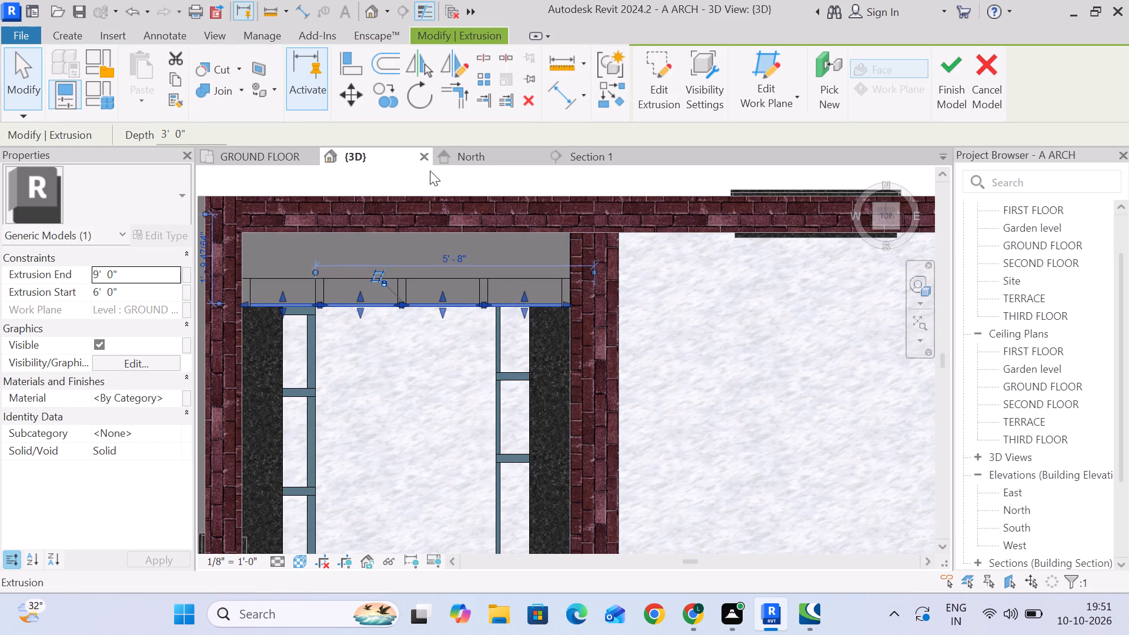
Raise the bottom of the overhead front panels to the top face of the lower shelf board in Section 1.
{"action": "left_click", "coordinate": [860, 174]}
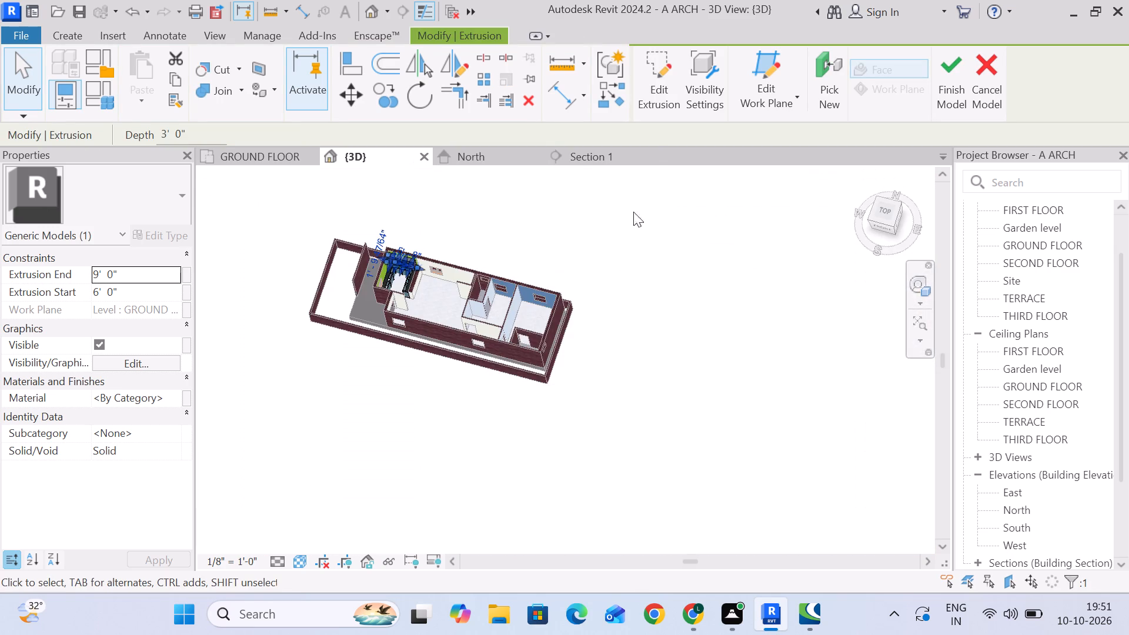
{"action": "left_click", "coordinate": [588, 153]}
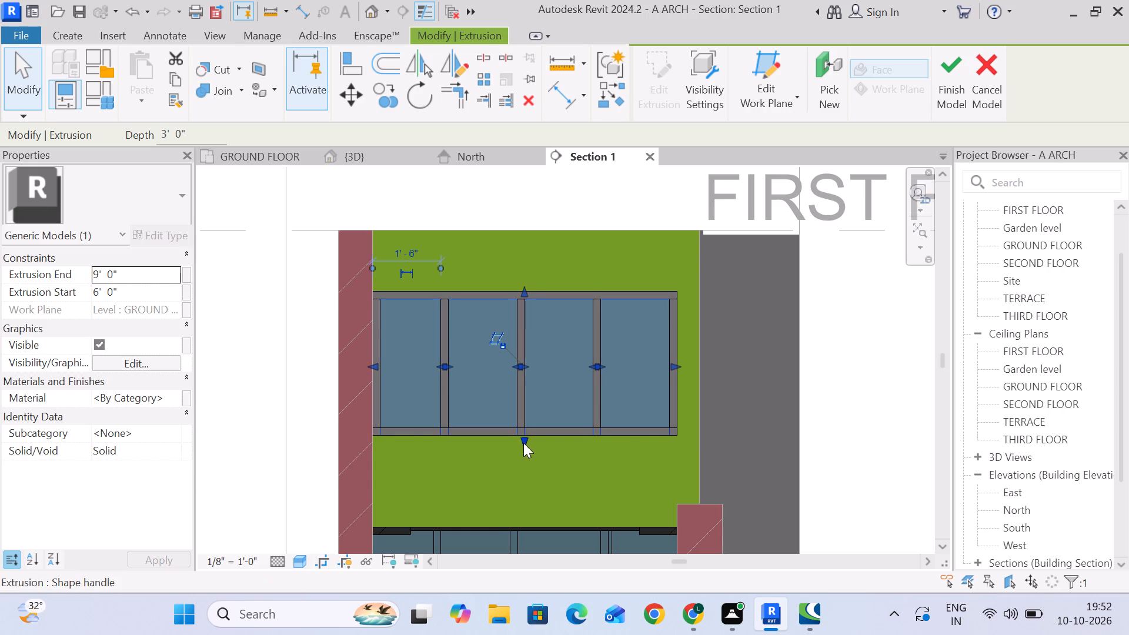
{"action": "left_click_drag", "start_coordinate": [523, 442], "coordinate": [523, 430]}
{"action": "left_click", "coordinate": [525, 291]}
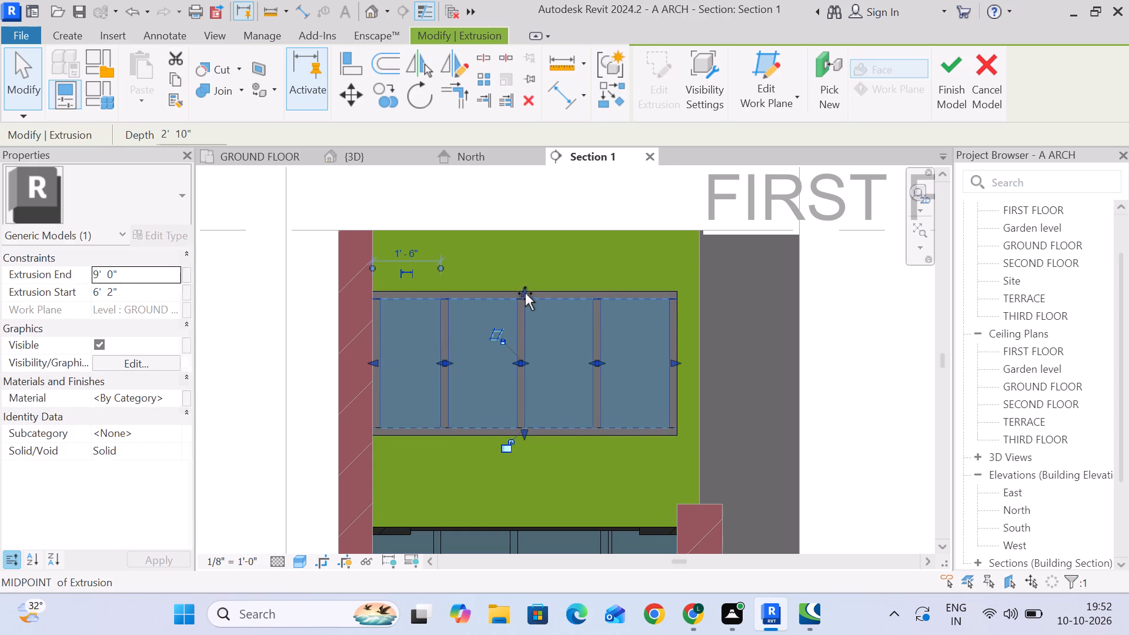
{"action": "left_click", "coordinate": [846, 374]}
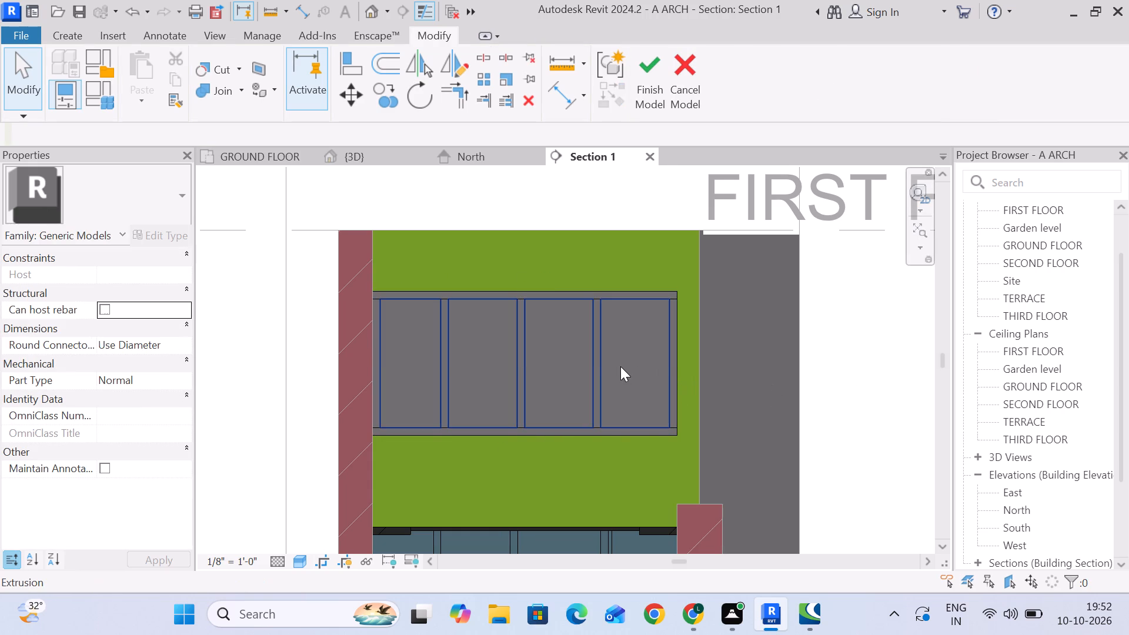
Assign the kitchen kabood material to the overhead cabinet's front panels and its partitions.
{"action": "left_click", "coordinate": [630, 366]}
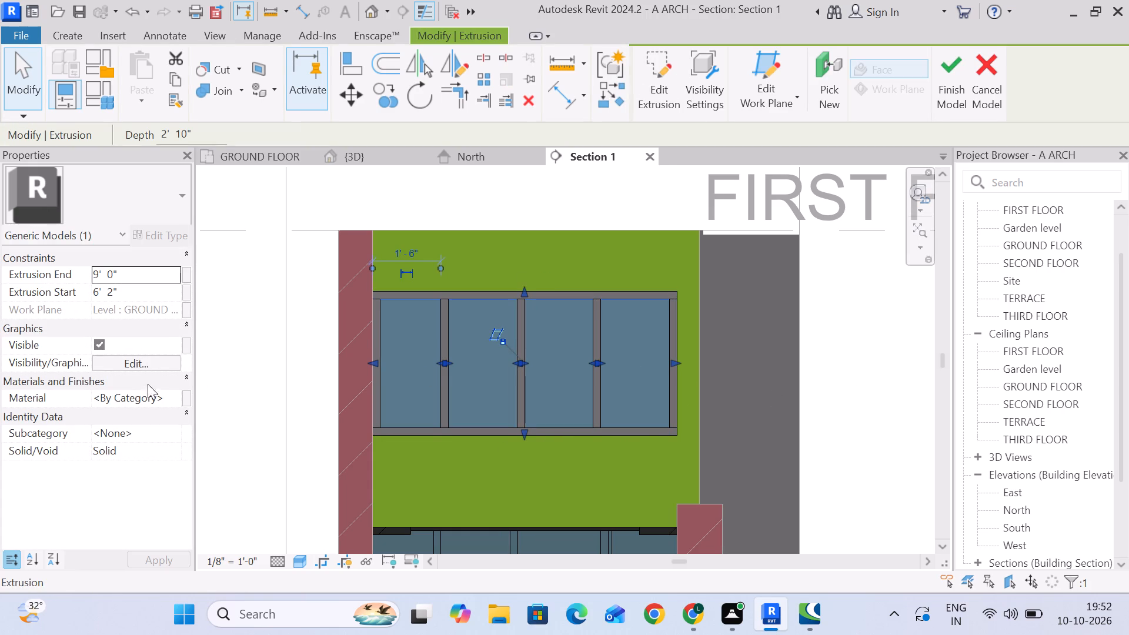
{"action": "left_click", "coordinate": [172, 399]}
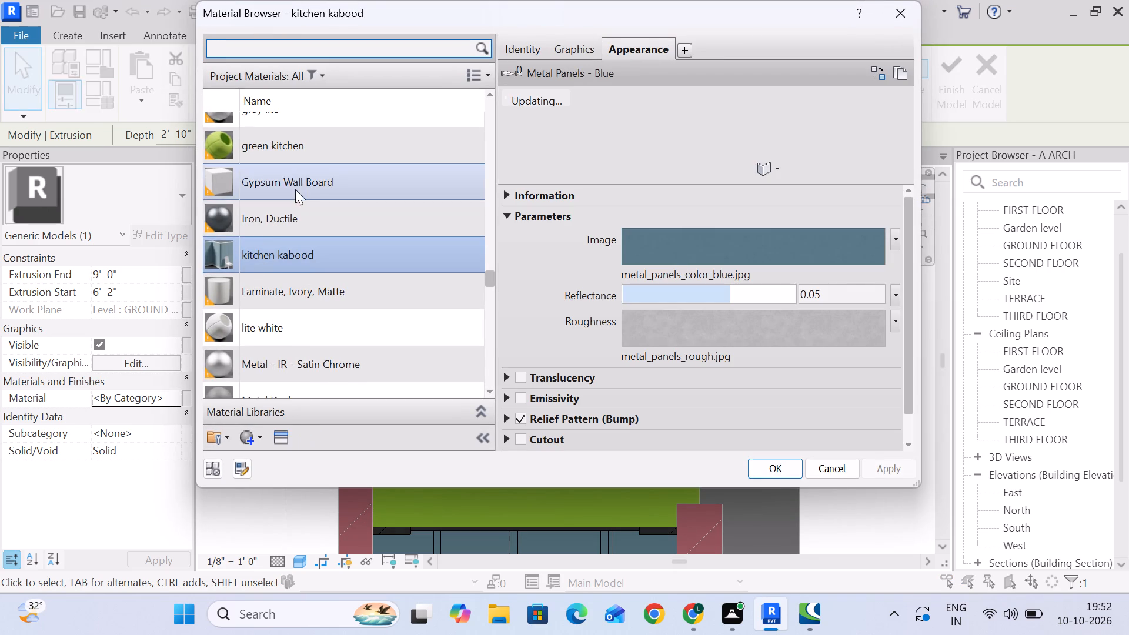
{"action": "left_click", "coordinate": [305, 258]}
{"action": "left_click", "coordinate": [783, 463]}
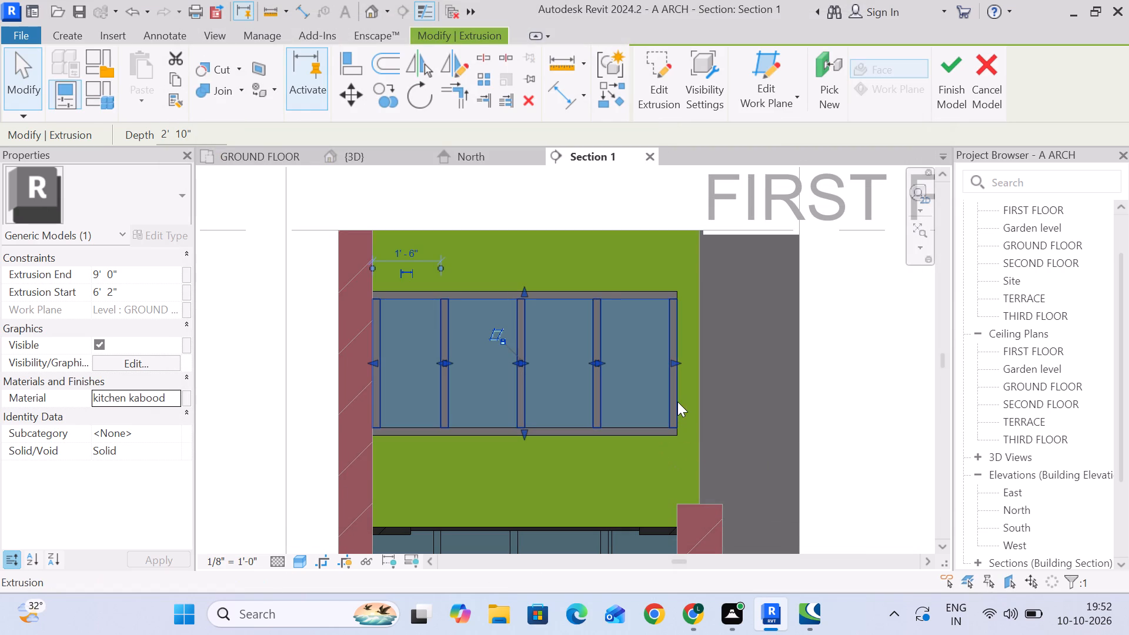
{"action": "left_click", "coordinate": [677, 402]}
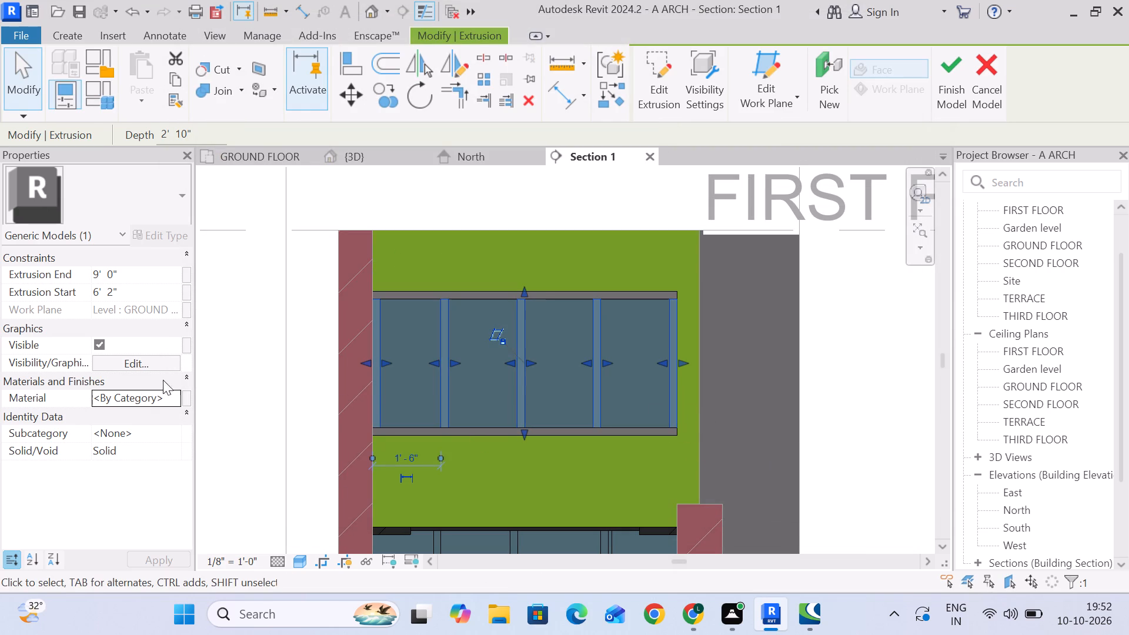
{"action": "left_click", "coordinate": [172, 393]}
{"action": "left_click", "coordinate": [382, 249]}
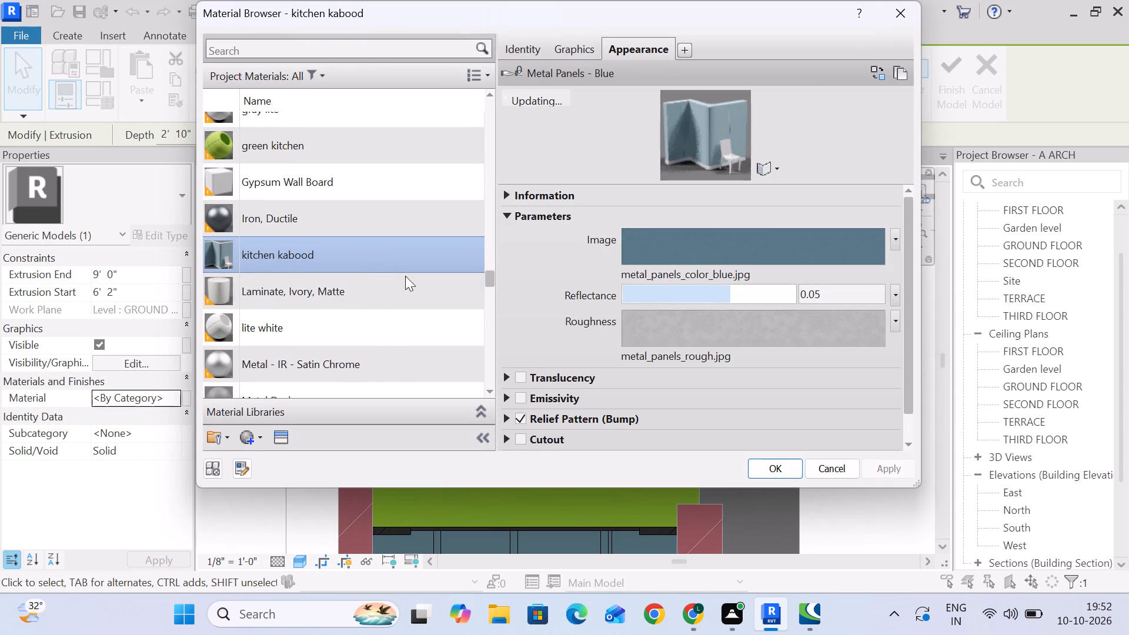
{"action": "left_click", "coordinate": [783, 466]}
Assign the kitchen kabood material to the overhead cabinet's lower shelf board and top board.
{"action": "left_click", "coordinate": [594, 436]}
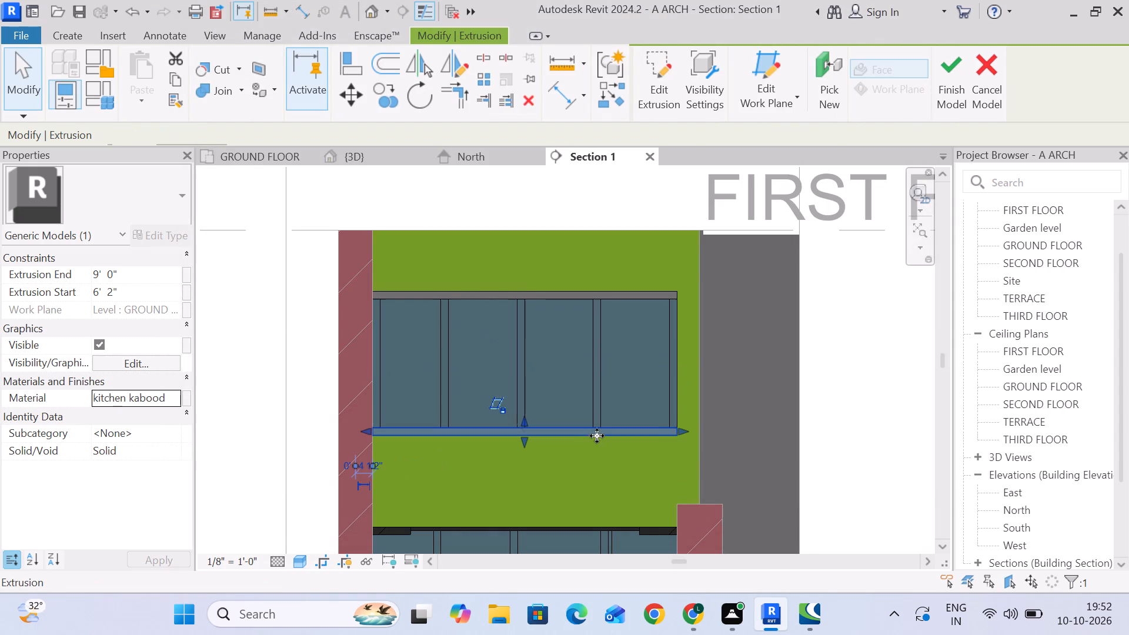
{"action": "left_click", "coordinate": [175, 399]}
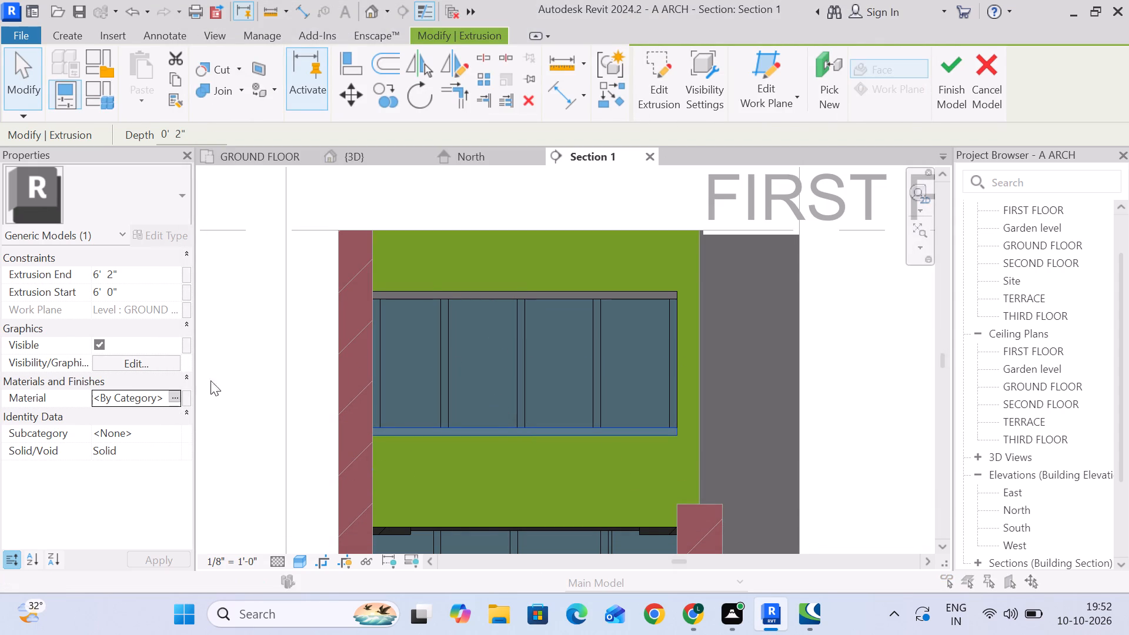
{"action": "left_click", "coordinate": [372, 260]}
{"action": "left_click", "coordinate": [786, 472]}
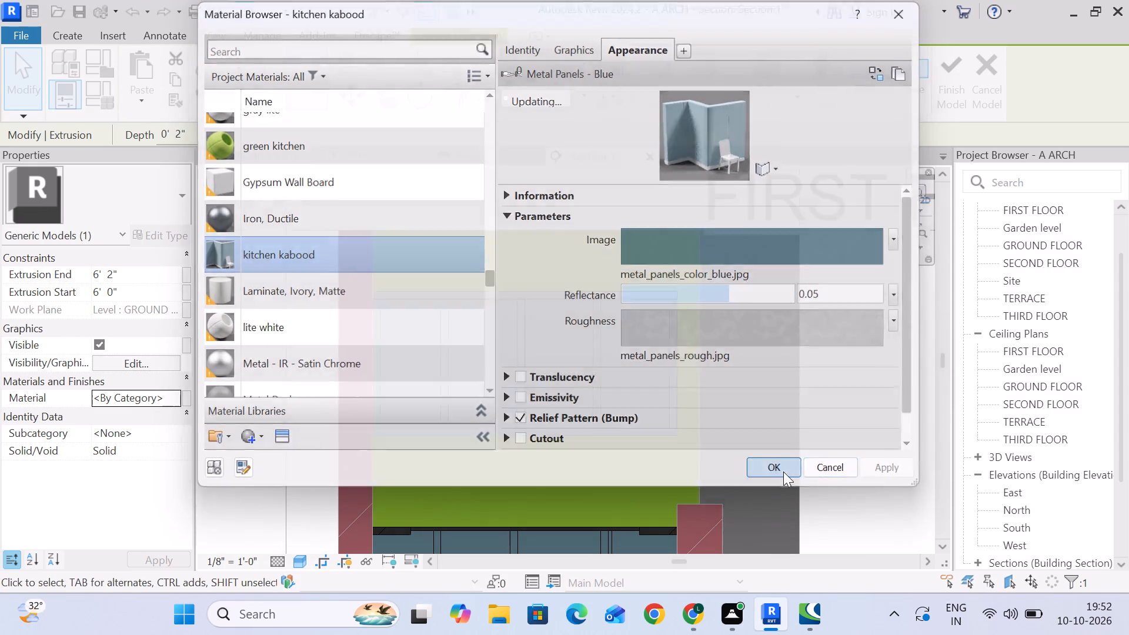
{"action": "left_click", "coordinate": [632, 290]}
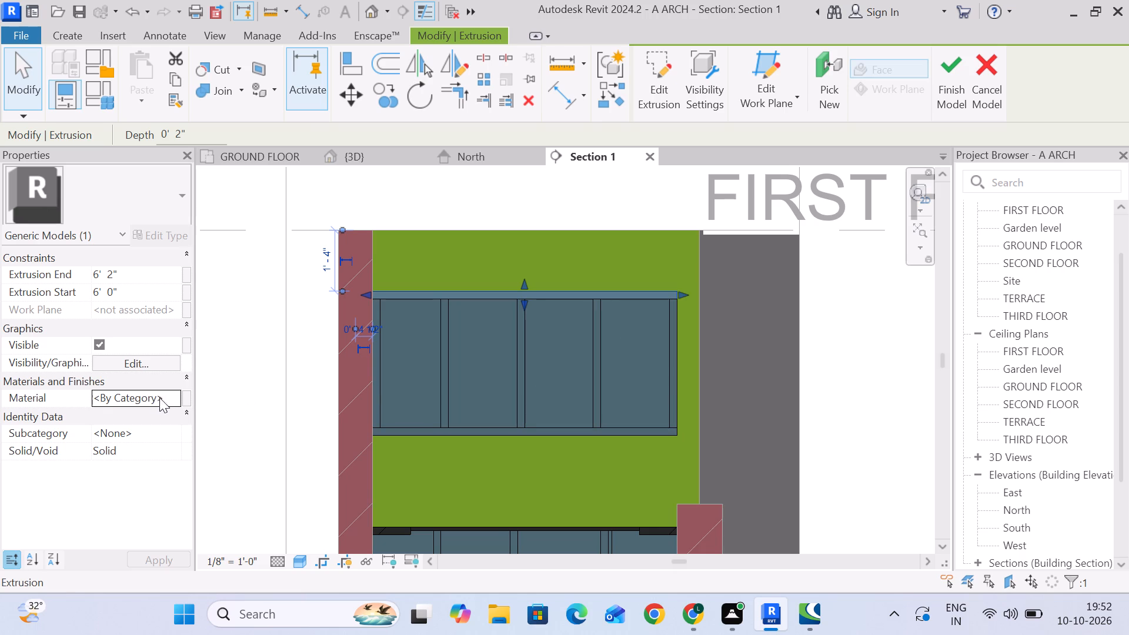
{"action": "left_click", "coordinate": [175, 398]}
{"action": "left_click", "coordinate": [445, 251]}
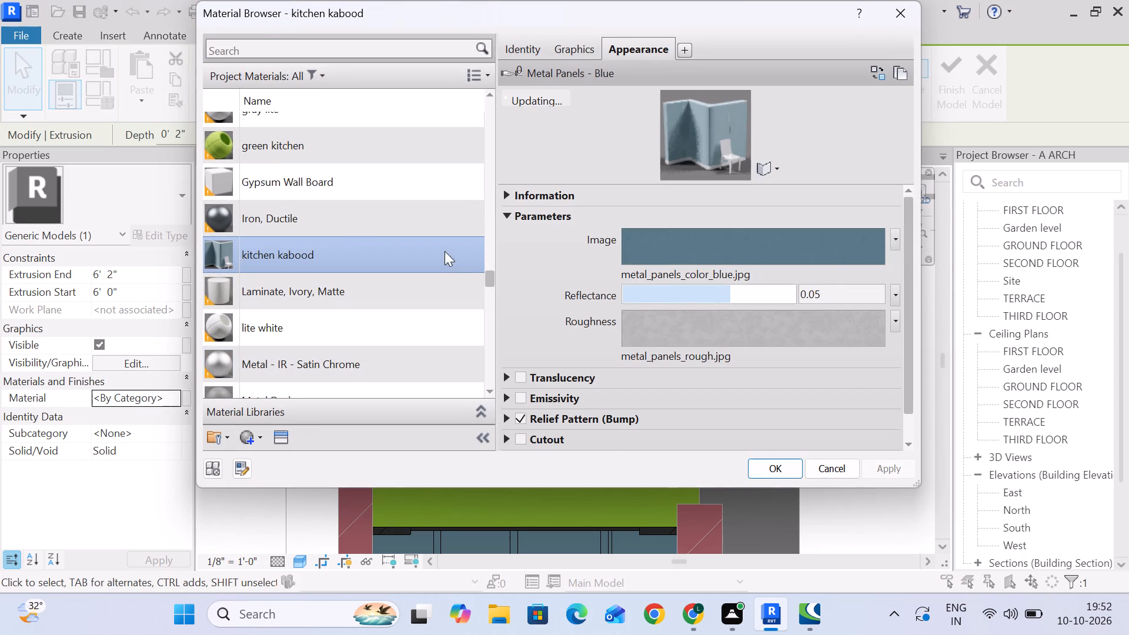
{"action": "left_click", "coordinate": [786, 467]}
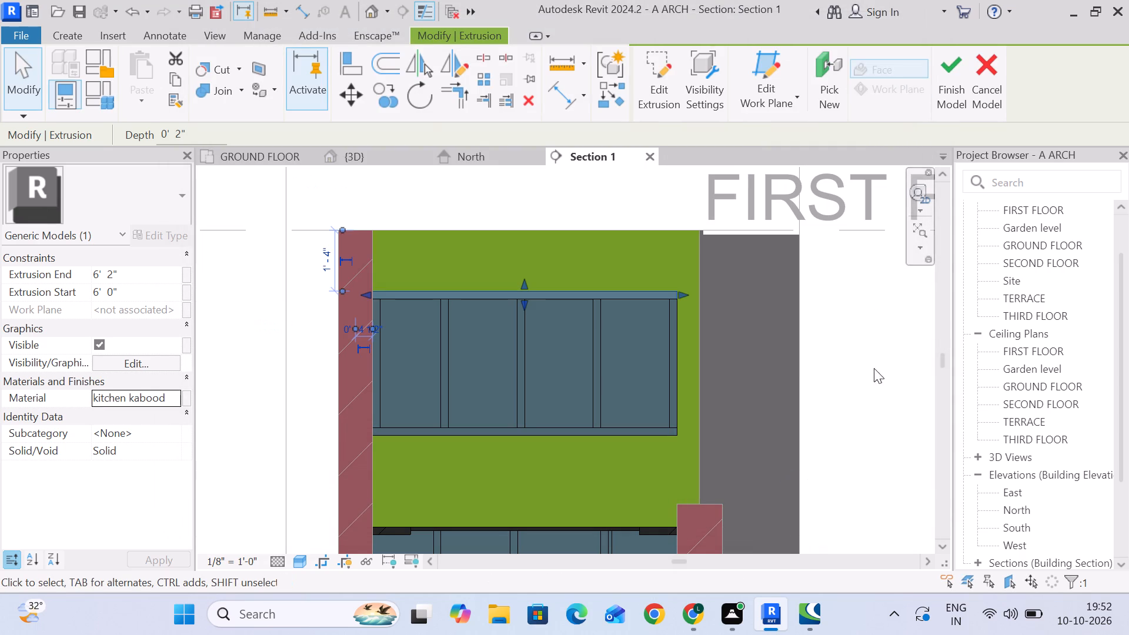
{"action": "left_click", "coordinate": [883, 312]}
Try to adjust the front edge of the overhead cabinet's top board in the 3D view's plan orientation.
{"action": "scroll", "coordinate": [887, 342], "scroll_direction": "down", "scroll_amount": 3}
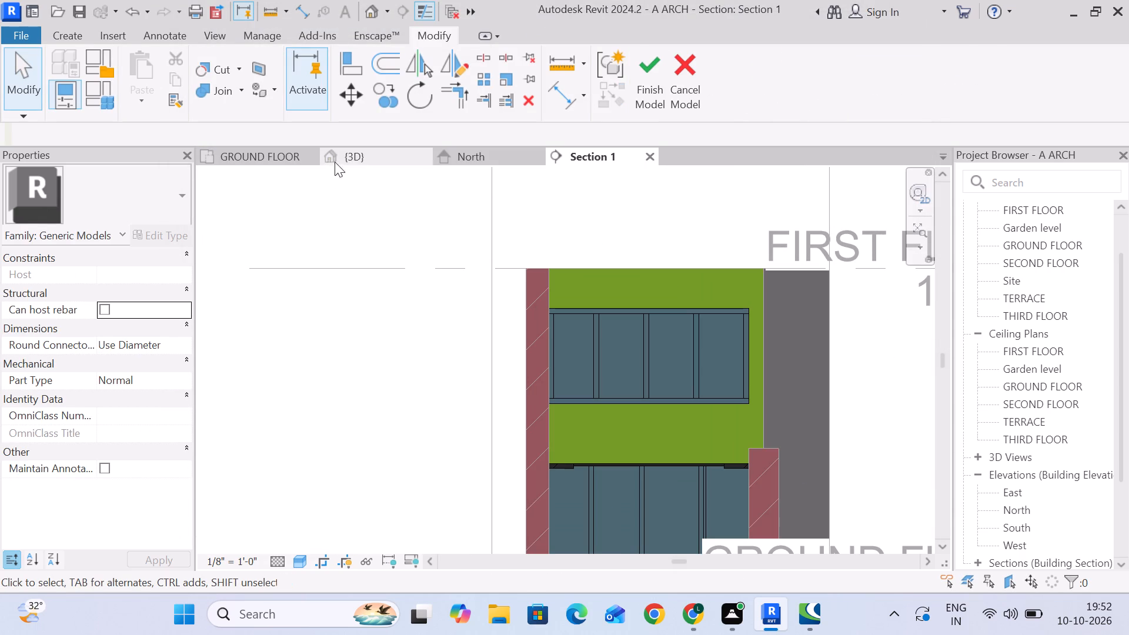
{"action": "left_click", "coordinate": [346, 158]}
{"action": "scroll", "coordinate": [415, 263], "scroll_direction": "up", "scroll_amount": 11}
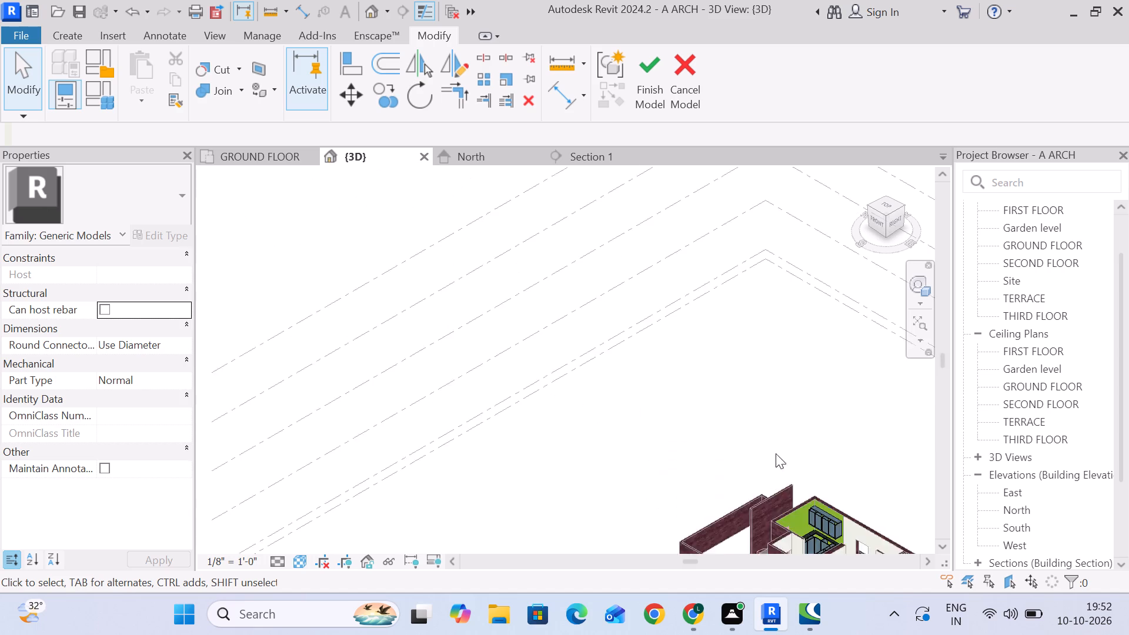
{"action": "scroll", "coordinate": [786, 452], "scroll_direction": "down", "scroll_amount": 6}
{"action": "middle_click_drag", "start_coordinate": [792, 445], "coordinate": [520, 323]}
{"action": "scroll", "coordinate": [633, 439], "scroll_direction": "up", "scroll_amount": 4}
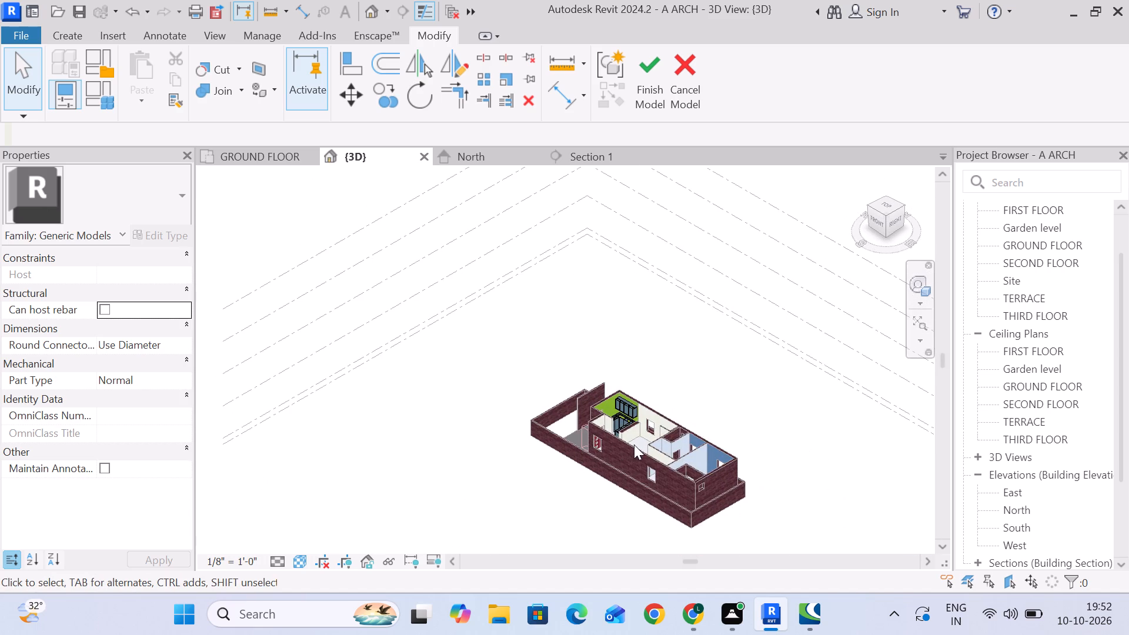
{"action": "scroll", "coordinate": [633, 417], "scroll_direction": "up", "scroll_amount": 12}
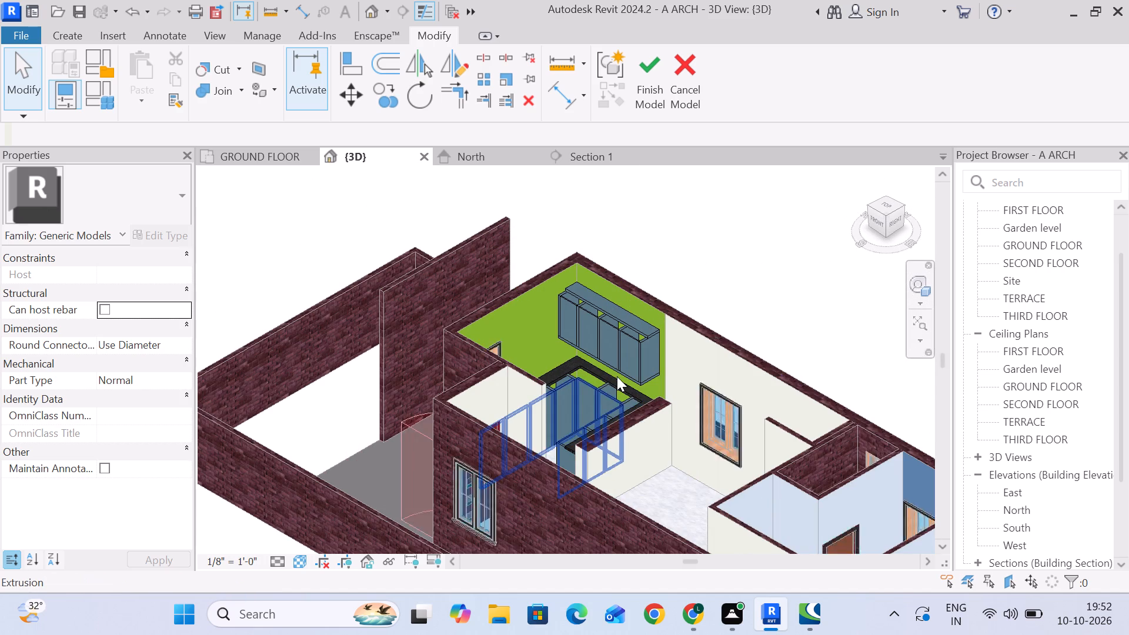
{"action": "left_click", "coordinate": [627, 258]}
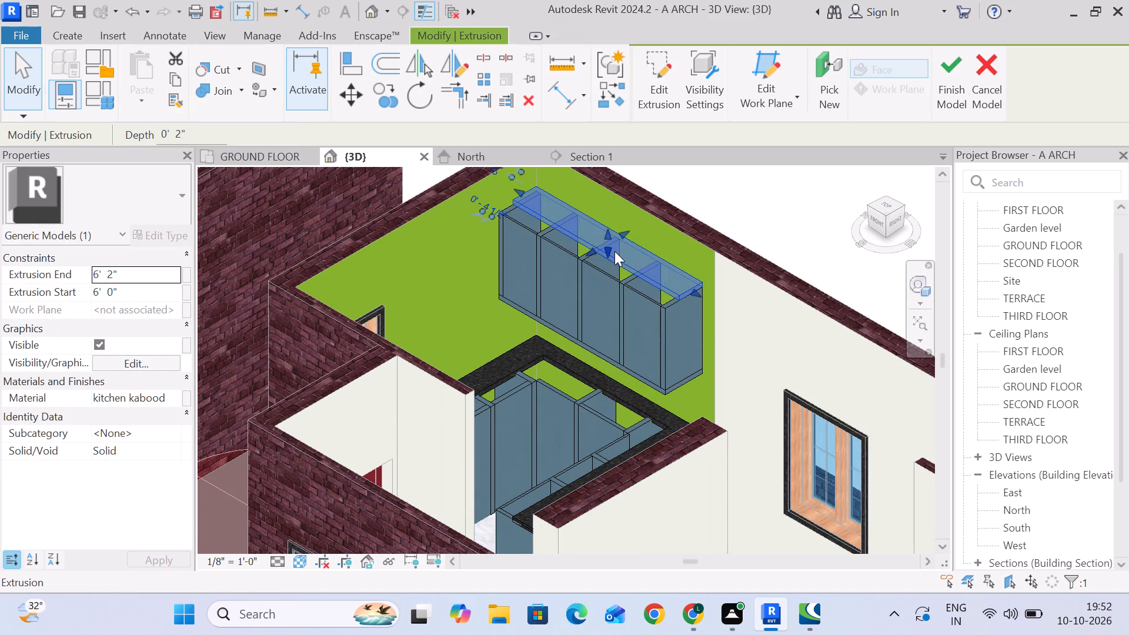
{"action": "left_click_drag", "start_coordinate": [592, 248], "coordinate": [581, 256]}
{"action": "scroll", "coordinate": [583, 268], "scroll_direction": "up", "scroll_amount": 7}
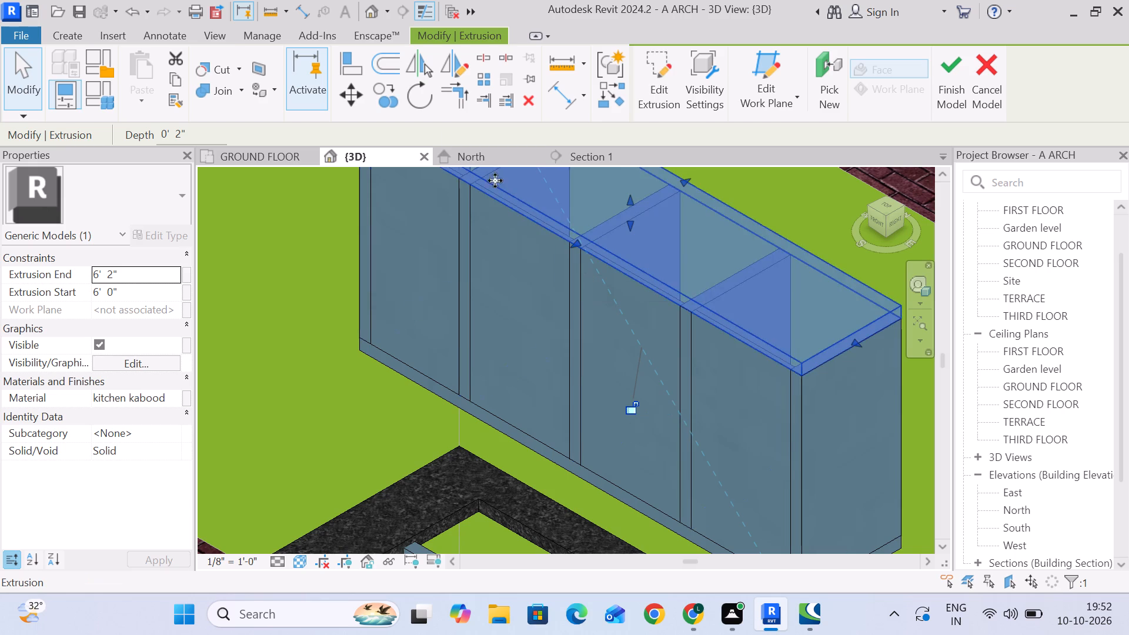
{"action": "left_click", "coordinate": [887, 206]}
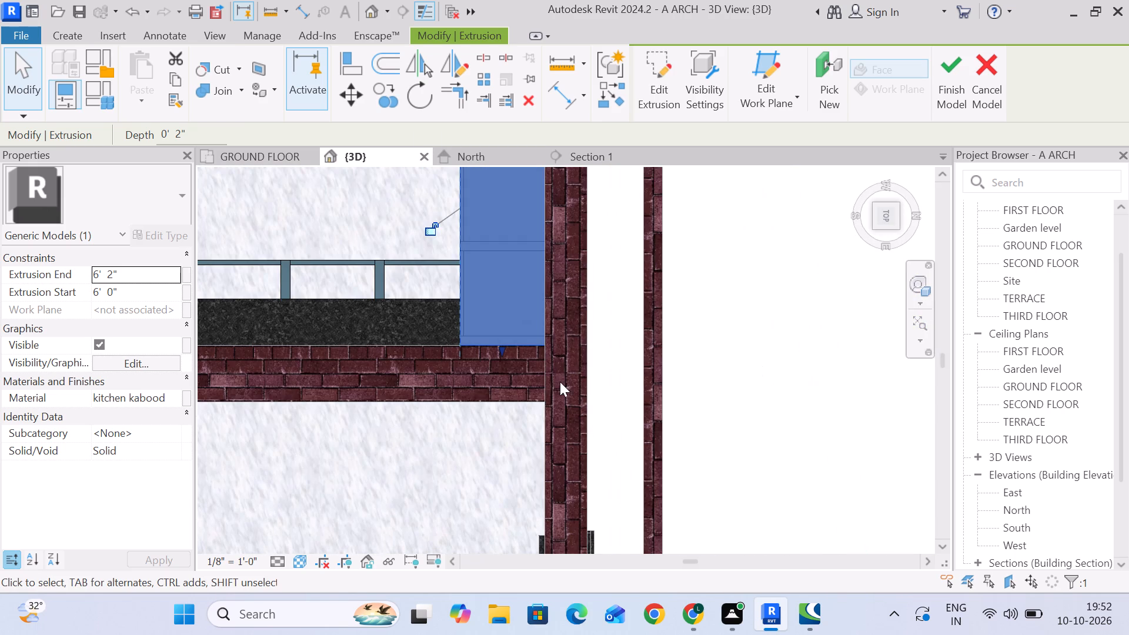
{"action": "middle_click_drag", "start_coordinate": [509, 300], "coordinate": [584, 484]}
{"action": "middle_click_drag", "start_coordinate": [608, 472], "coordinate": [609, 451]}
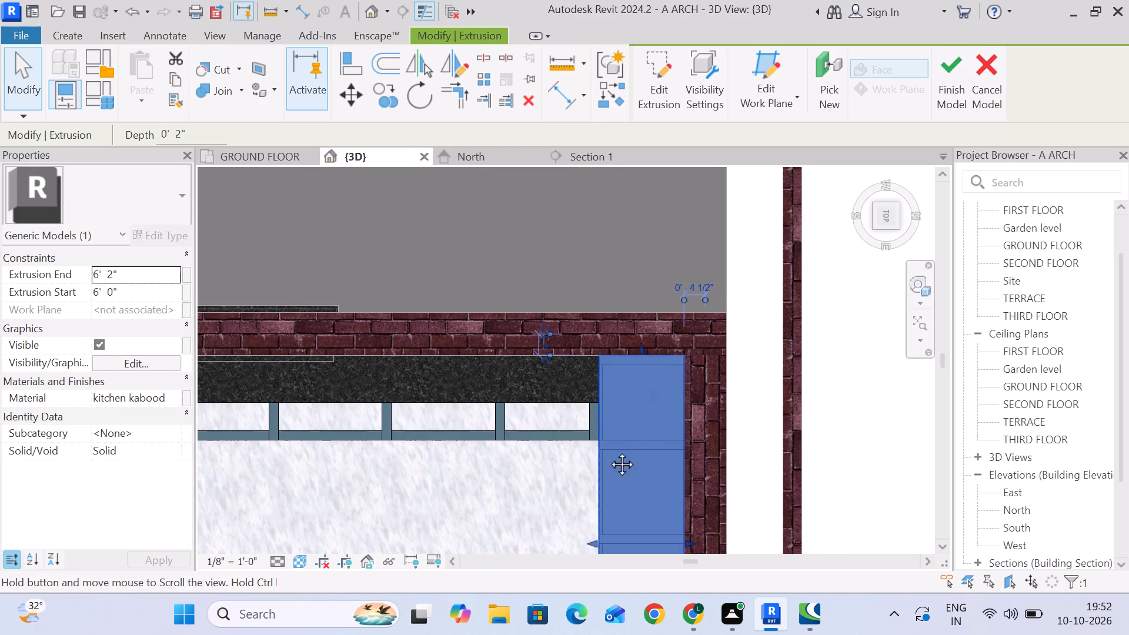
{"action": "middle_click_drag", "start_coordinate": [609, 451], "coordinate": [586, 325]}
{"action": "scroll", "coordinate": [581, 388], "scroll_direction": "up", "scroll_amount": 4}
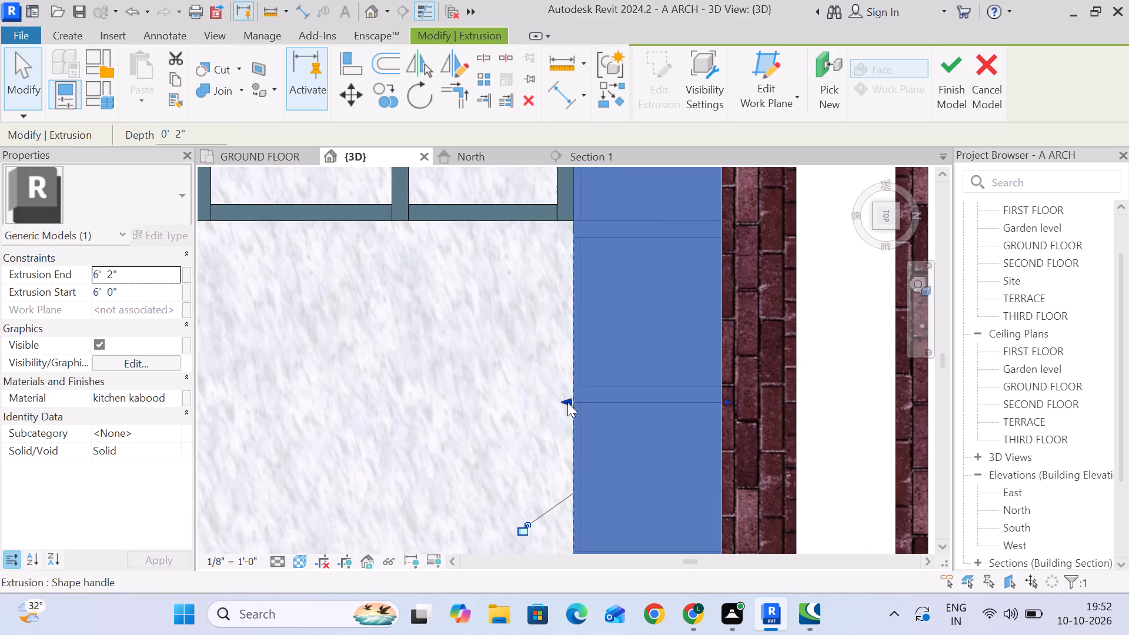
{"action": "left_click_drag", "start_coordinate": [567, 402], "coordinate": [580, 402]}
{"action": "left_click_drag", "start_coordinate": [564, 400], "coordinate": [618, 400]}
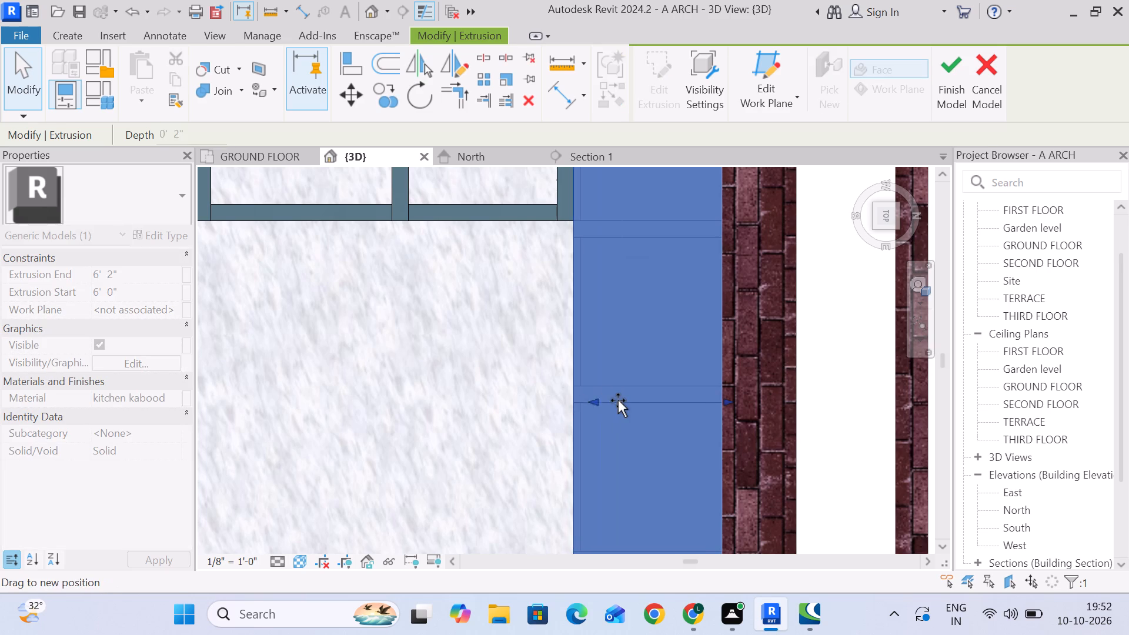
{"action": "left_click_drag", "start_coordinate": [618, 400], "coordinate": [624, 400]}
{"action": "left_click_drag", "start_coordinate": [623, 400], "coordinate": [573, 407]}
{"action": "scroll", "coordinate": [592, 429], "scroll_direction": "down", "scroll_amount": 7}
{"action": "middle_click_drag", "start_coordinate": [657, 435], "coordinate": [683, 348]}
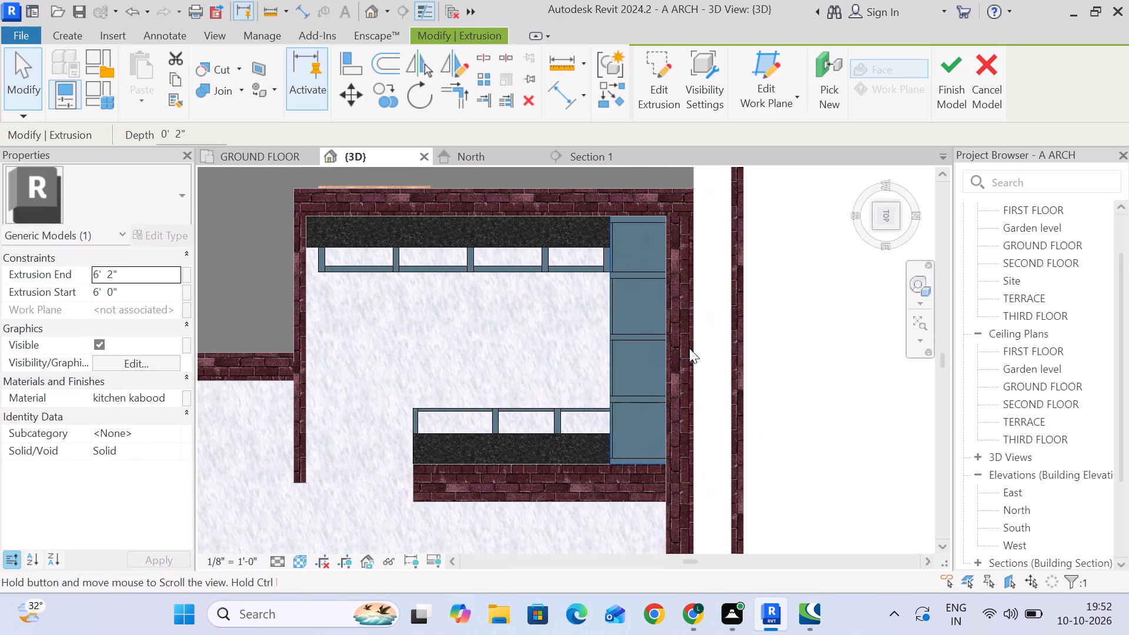
In the ground floor plan, extend the granite countertop's three inner edges to the front faces of the base cabinets.
{"action": "left_click", "coordinate": [466, 159]}
{"action": "left_click_drag", "start_coordinate": [591, 148], "coordinate": [593, 155]}
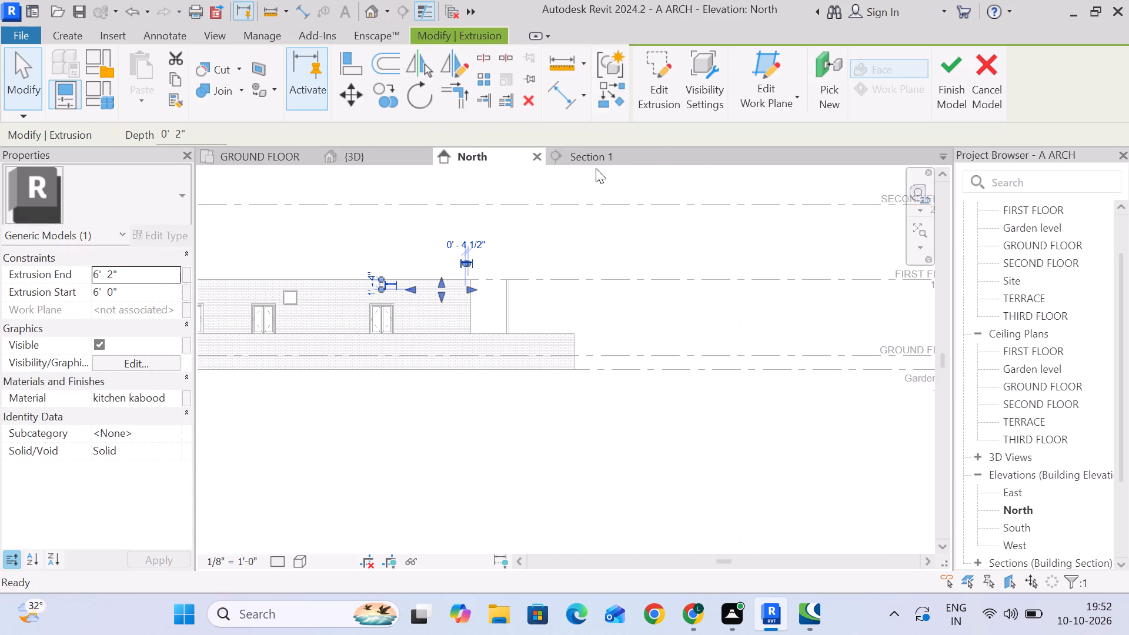
{"action": "left_click", "coordinate": [594, 158]}
{"action": "scroll", "coordinate": [634, 313], "scroll_direction": "up", "scroll_amount": 5}
{"action": "scroll", "coordinate": [703, 366], "scroll_direction": "down", "scroll_amount": 4}
{"action": "middle_click_drag", "start_coordinate": [699, 364], "coordinate": [550, 251]}
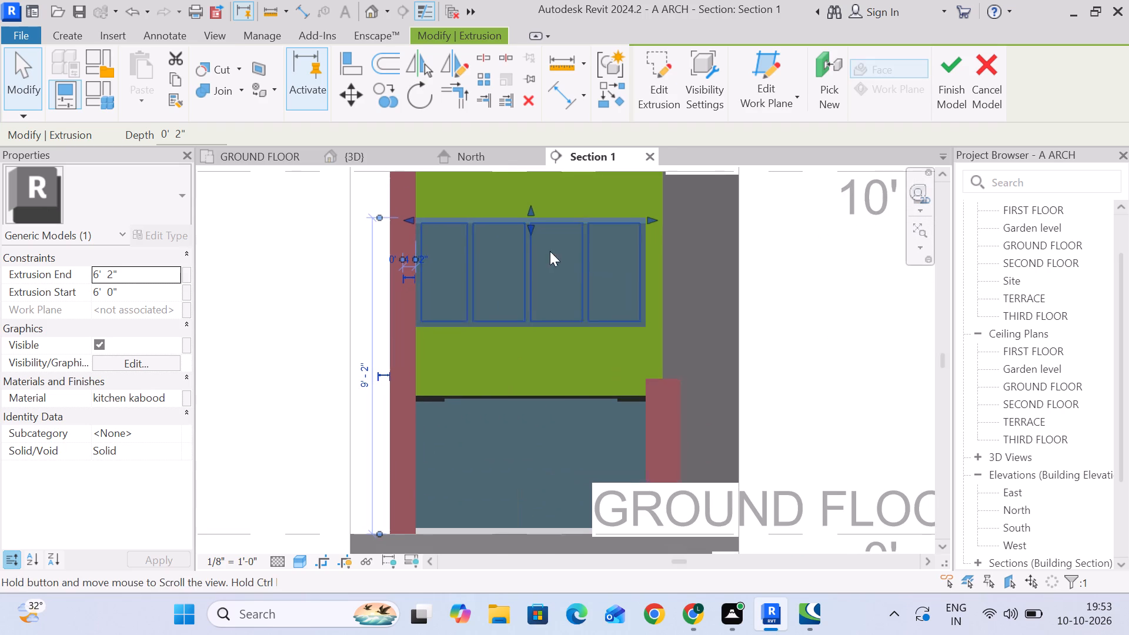
{"action": "middle_click_drag", "start_coordinate": [550, 251], "coordinate": [550, 251]}
{"action": "left_click", "coordinate": [466, 165]}
{"action": "left_click", "coordinate": [345, 163]}
{"action": "left_click", "coordinate": [285, 159]}
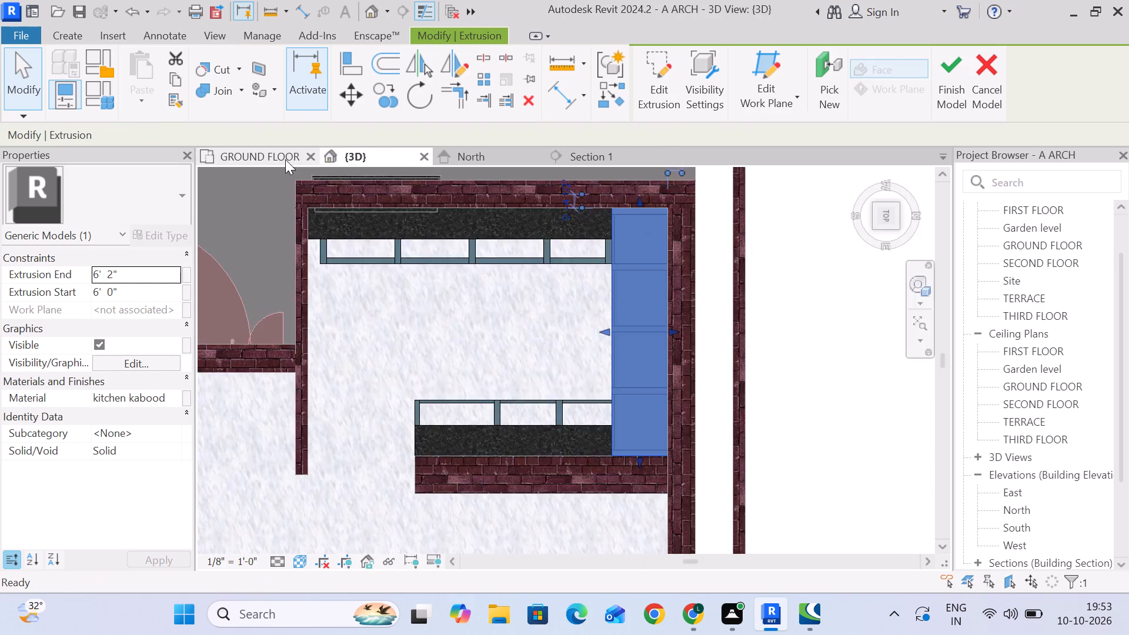
{"action": "scroll", "coordinate": [429, 269], "scroll_direction": "up", "scroll_amount": 1}
{"action": "left_click", "coordinate": [449, 248]}
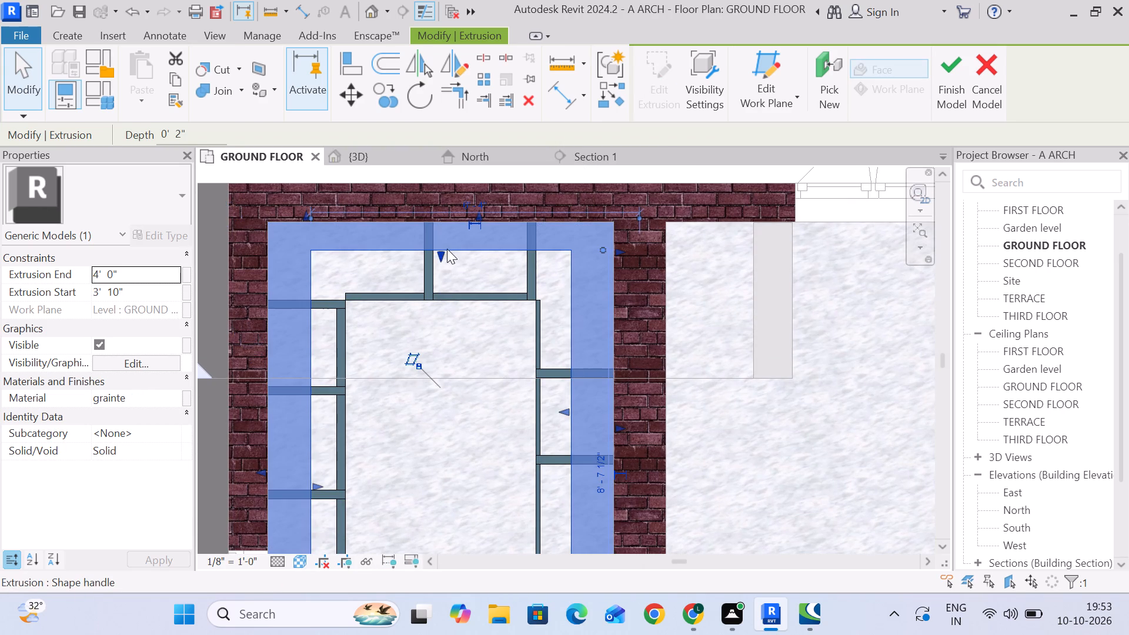
{"action": "left_click_drag", "start_coordinate": [438, 253], "coordinate": [438, 297]}
{"action": "middle_click_drag", "start_coordinate": [435, 401], "coordinate": [491, 309]}
{"action": "left_click_drag", "start_coordinate": [377, 424], "coordinate": [400, 427]}
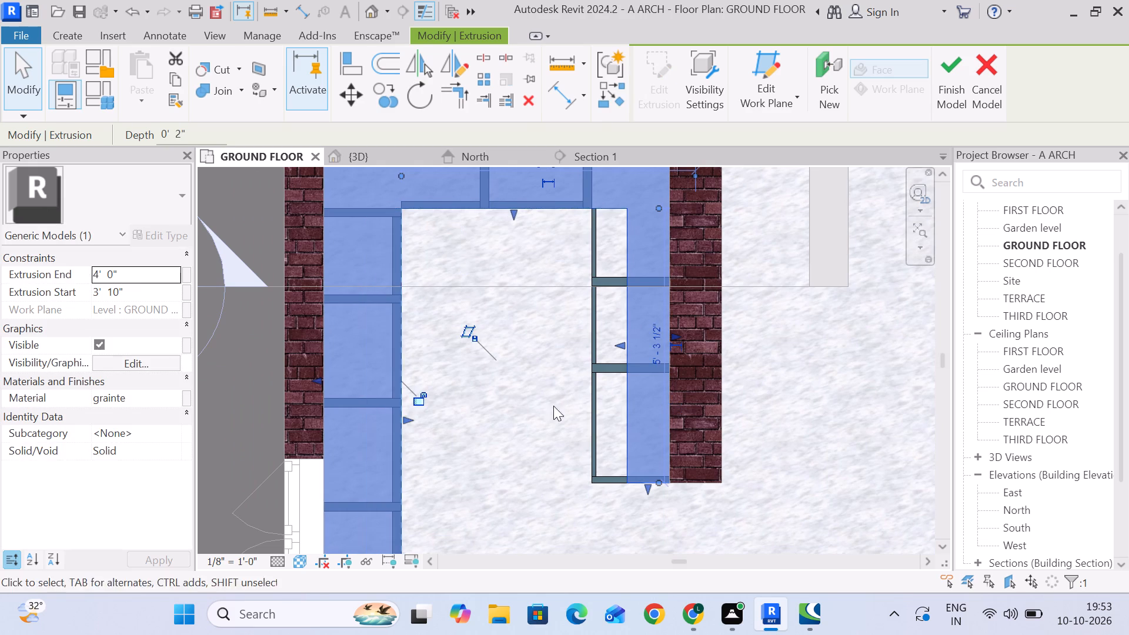
{"action": "left_click_drag", "start_coordinate": [615, 343], "coordinate": [595, 343]}
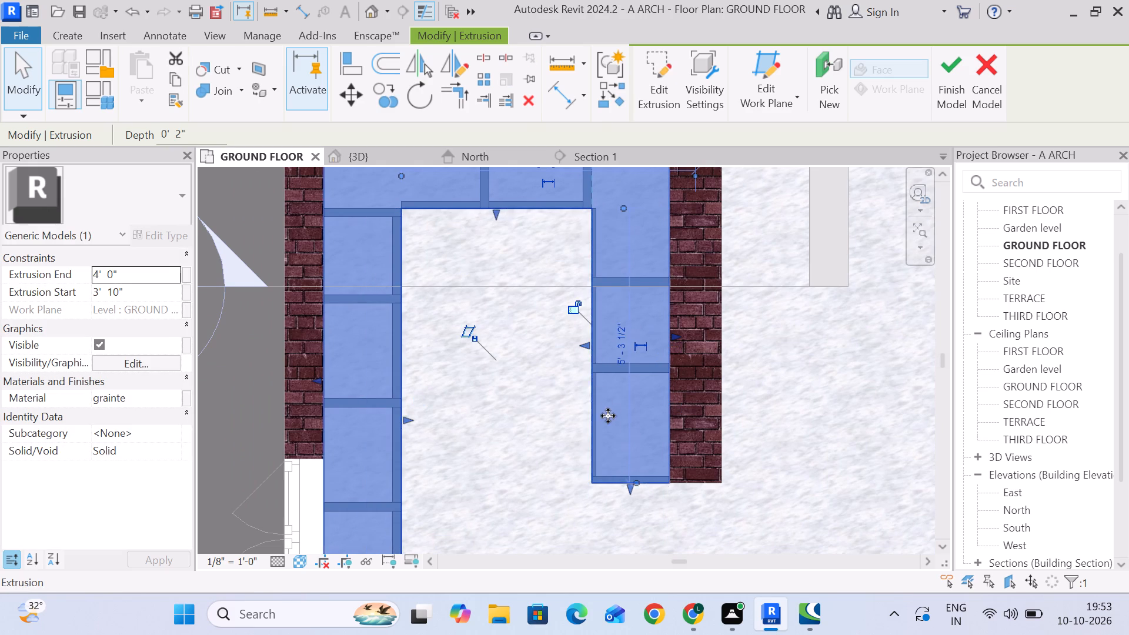
{"action": "scroll", "coordinate": [608, 418], "scroll_direction": "down", "scroll_amount": 3}
{"action": "middle_click_drag", "start_coordinate": [607, 419], "coordinate": [507, 322]}
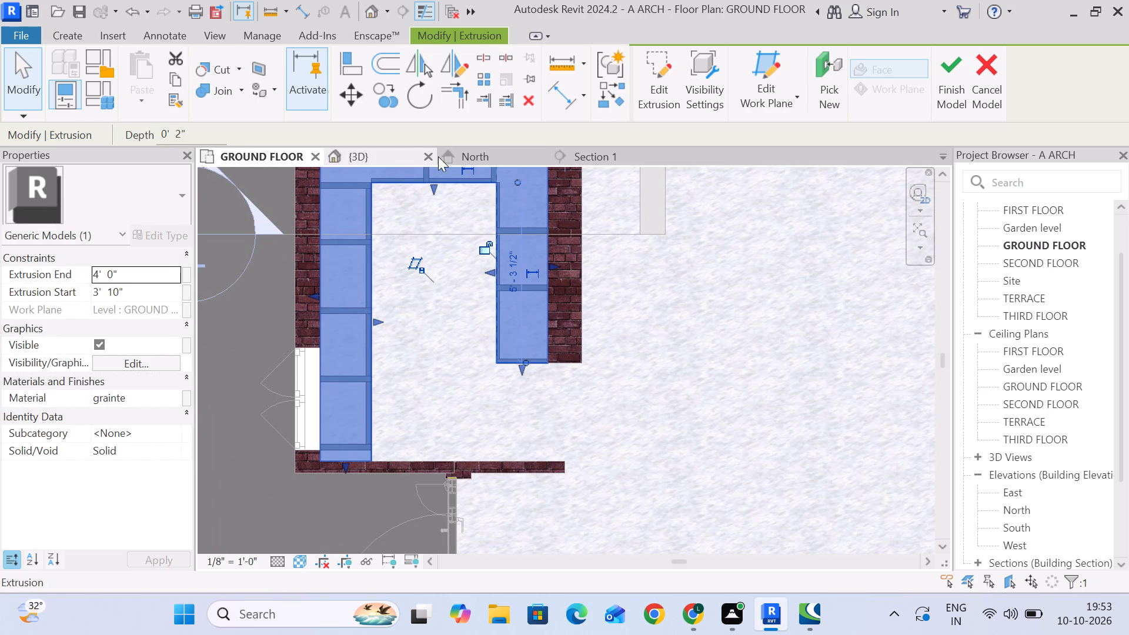
Examine the kitchen countertop, base cabinets and overhead cabinet from several angles in the 3D view.
{"action": "left_click", "coordinate": [402, 156]}
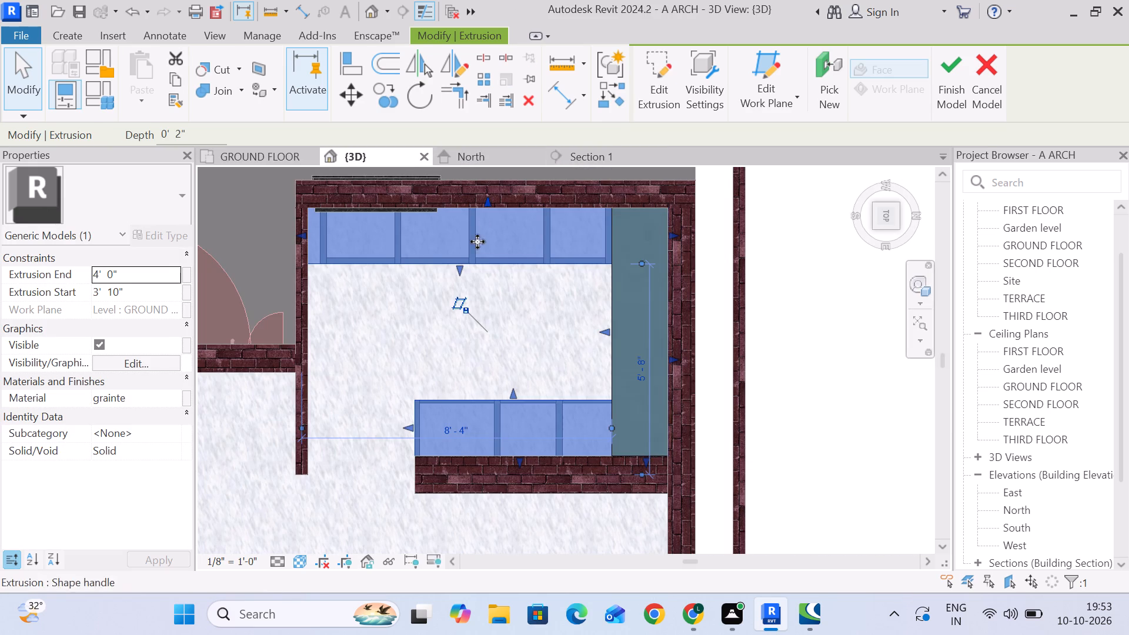
{"action": "left_click", "coordinate": [860, 176]}
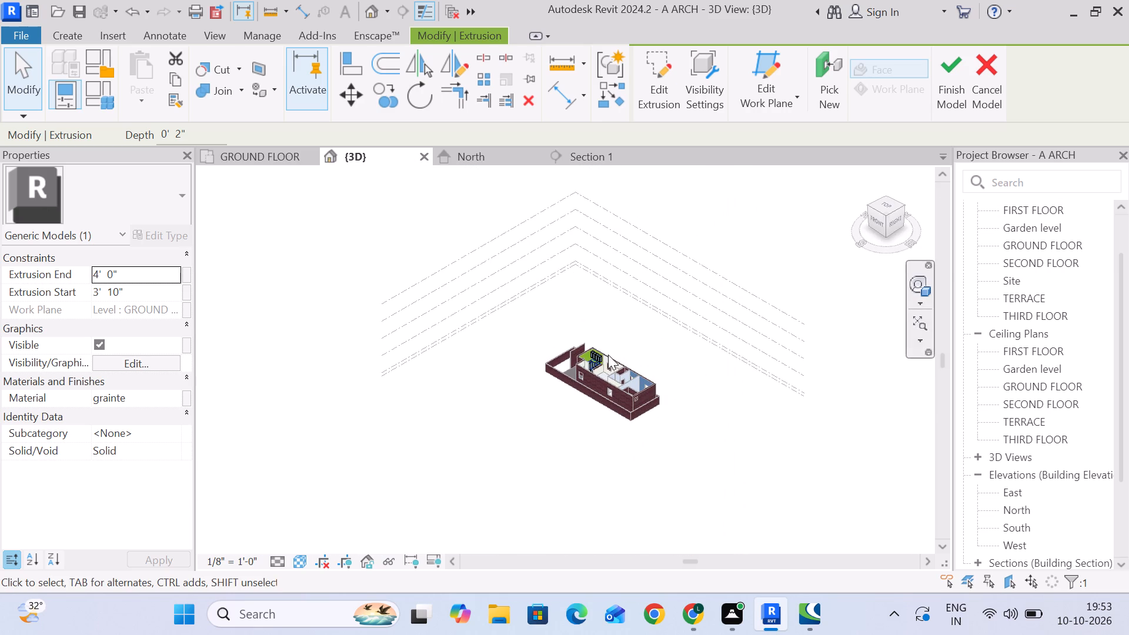
{"action": "scroll", "coordinate": [594, 369], "scroll_direction": "up", "scroll_amount": 5}
{"action": "scroll", "coordinate": [510, 396], "scroll_direction": "up", "scroll_amount": 6}
{"action": "scroll", "coordinate": [576, 373], "scroll_direction": "up", "scroll_amount": 5}
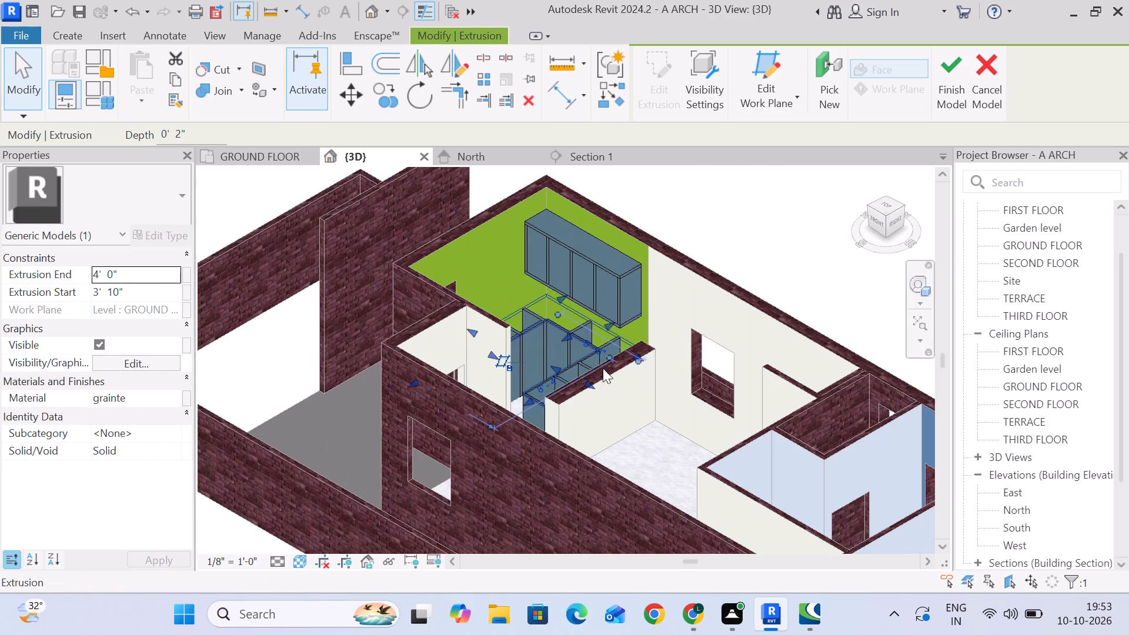
{"action": "middle_click_drag", "start_coordinate": [693, 316], "coordinate": [639, 394]}
{"action": "key", "text": "Escape"}
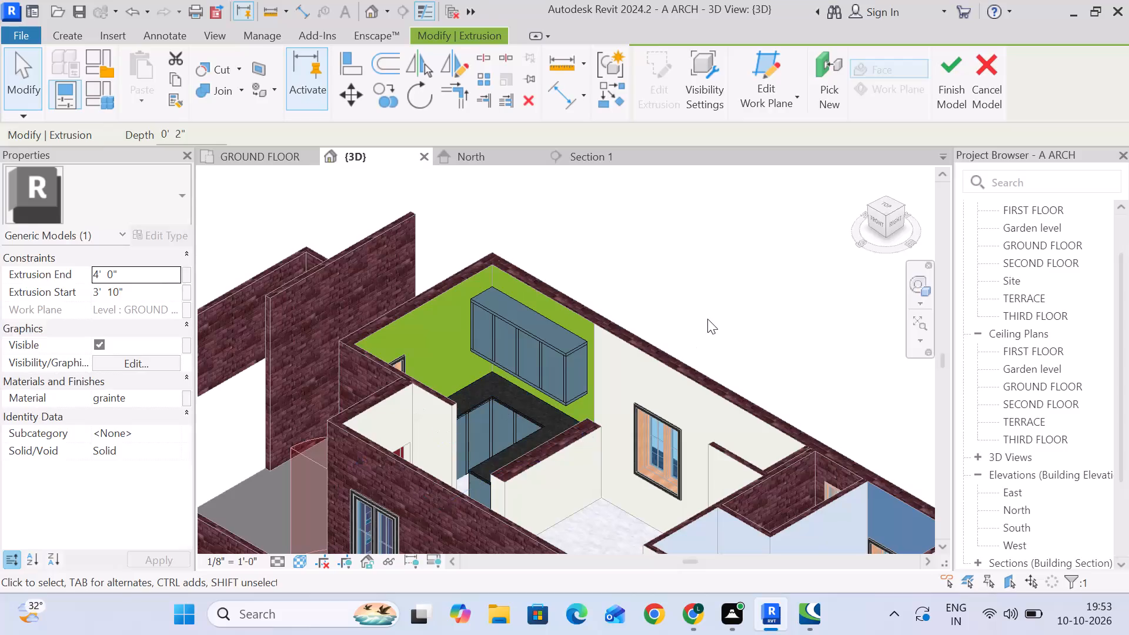
{"action": "scroll", "coordinate": [567, 343], "scroll_direction": "up", "scroll_amount": 3}
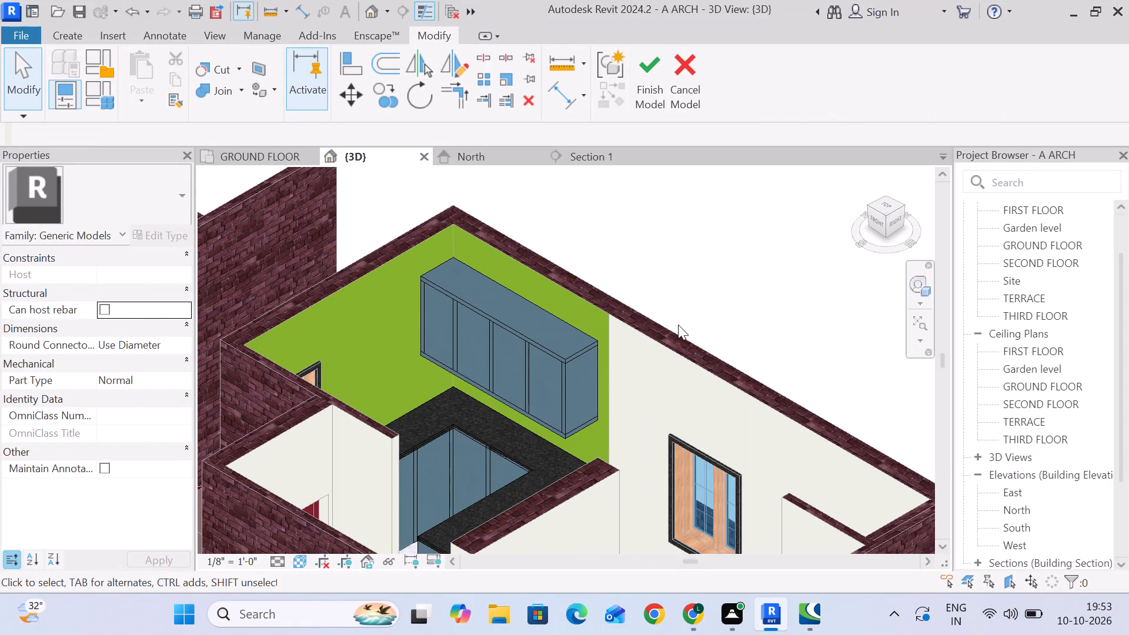
{"action": "scroll", "coordinate": [687, 330], "scroll_direction": "down", "scroll_amount": 1}
{"action": "middle_click_drag", "start_coordinate": [722, 341], "coordinate": [654, 316], "text": "shift"}
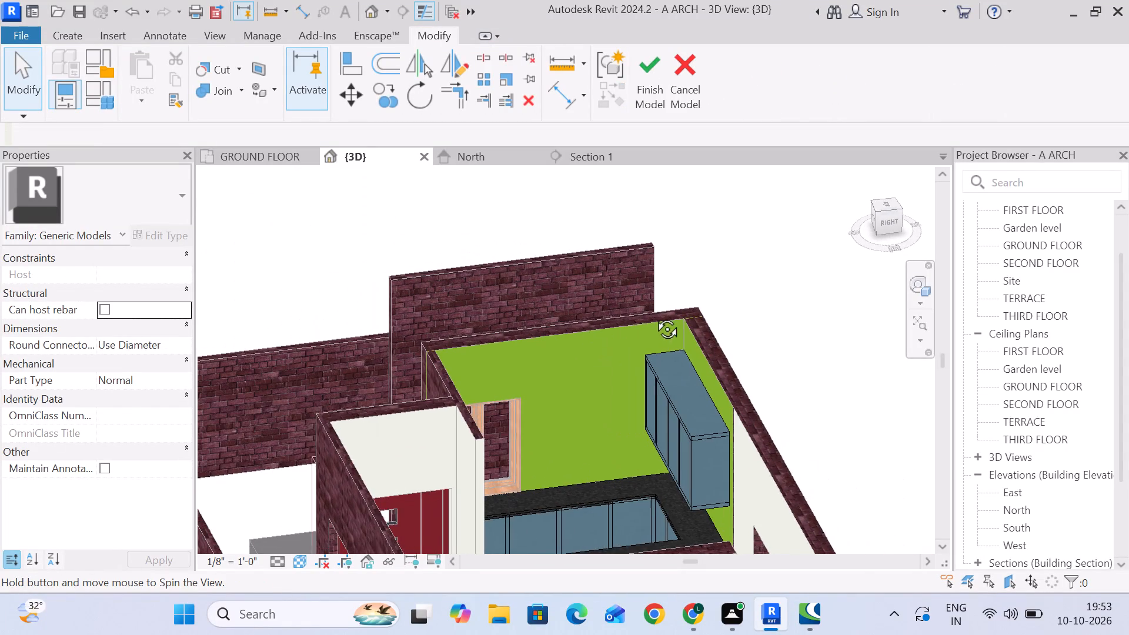
{"action": "middle_click_drag", "start_coordinate": [654, 316], "coordinate": [654, 317], "text": "shift"}
{"action": "middle_click_drag", "start_coordinate": [731, 386], "coordinate": [702, 289]}
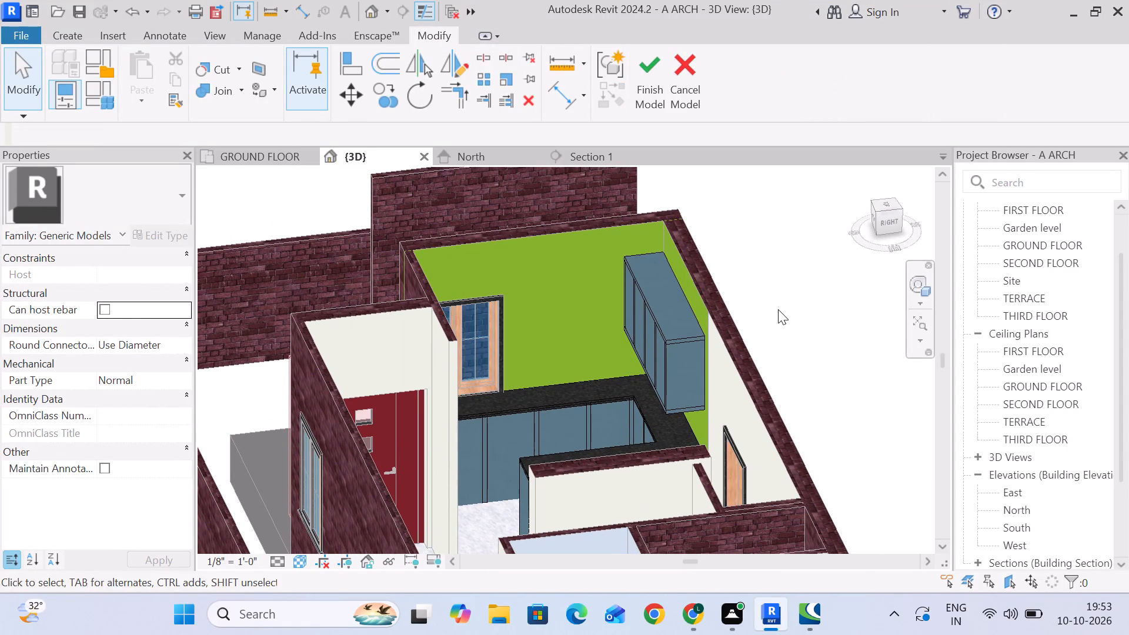
{"action": "middle_click_drag", "start_coordinate": [778, 309], "coordinate": [707, 331], "text": "shift"}
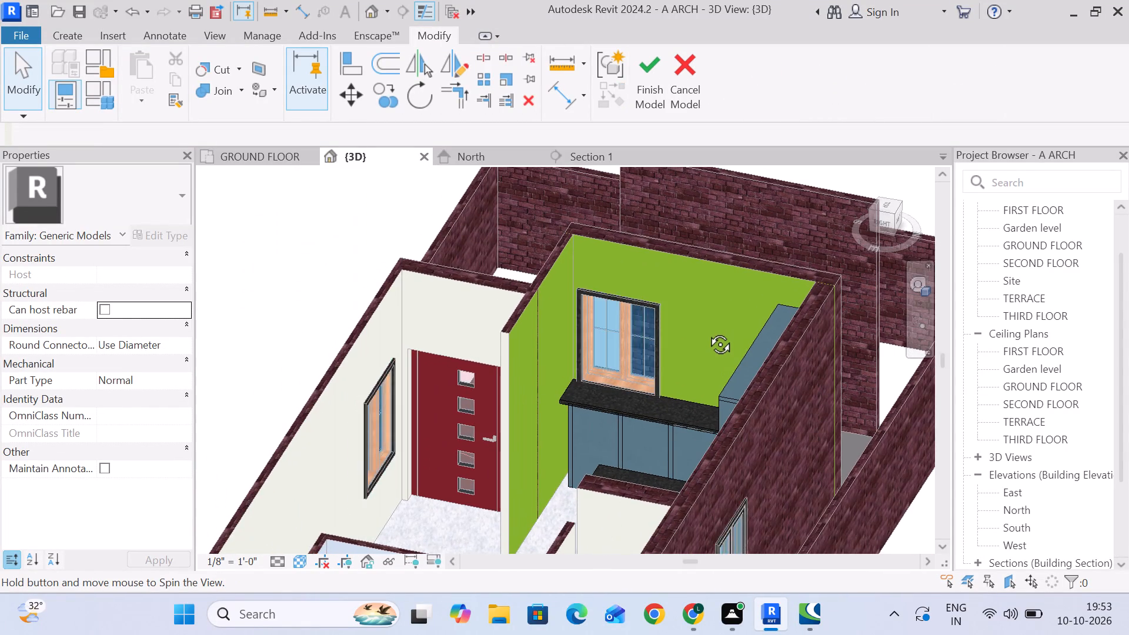
{"action": "middle_click_drag", "start_coordinate": [707, 331], "coordinate": [793, 299], "text": "shift"}
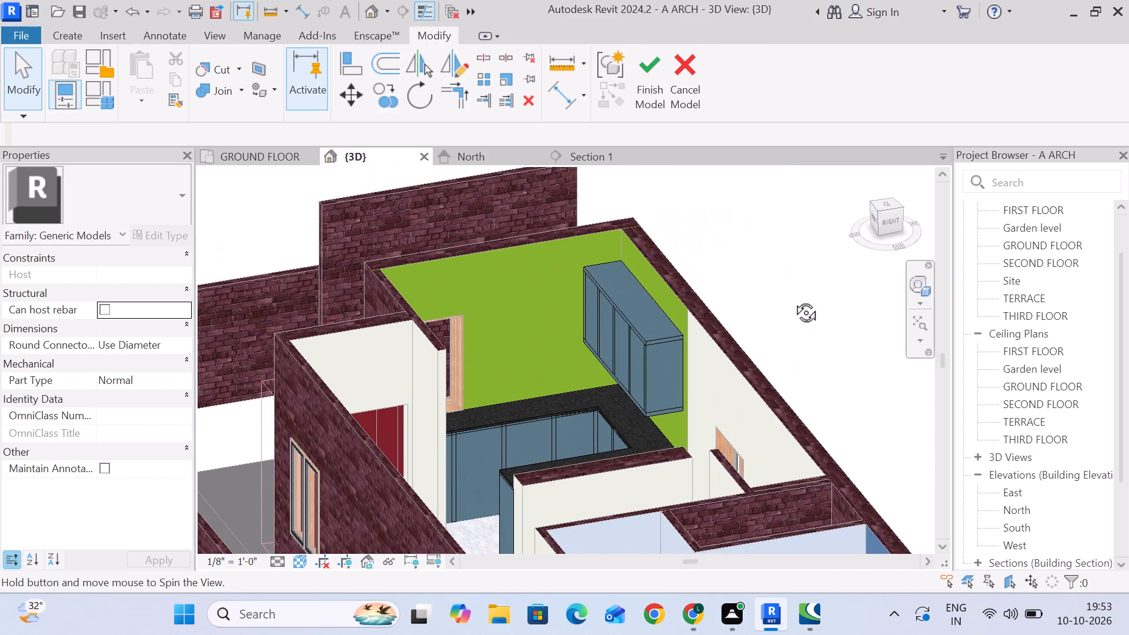
{"action": "middle_click_drag", "start_coordinate": [793, 299], "coordinate": [727, 315], "text": "shift"}
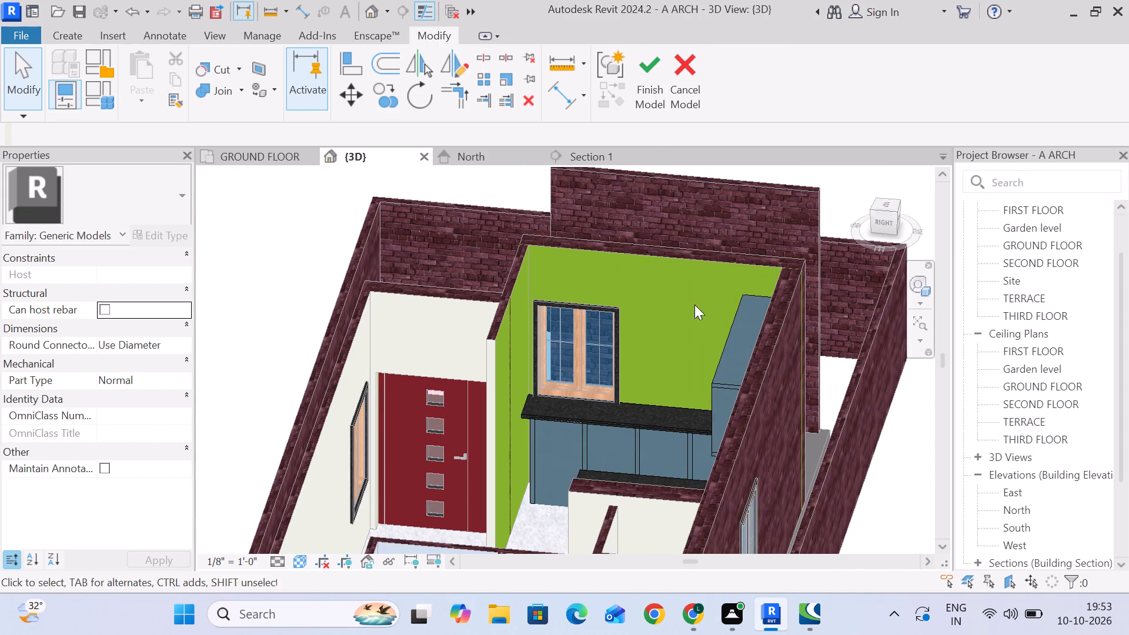
Finish the in-place kitchen model.
{"action": "left_click", "coordinate": [646, 61]}
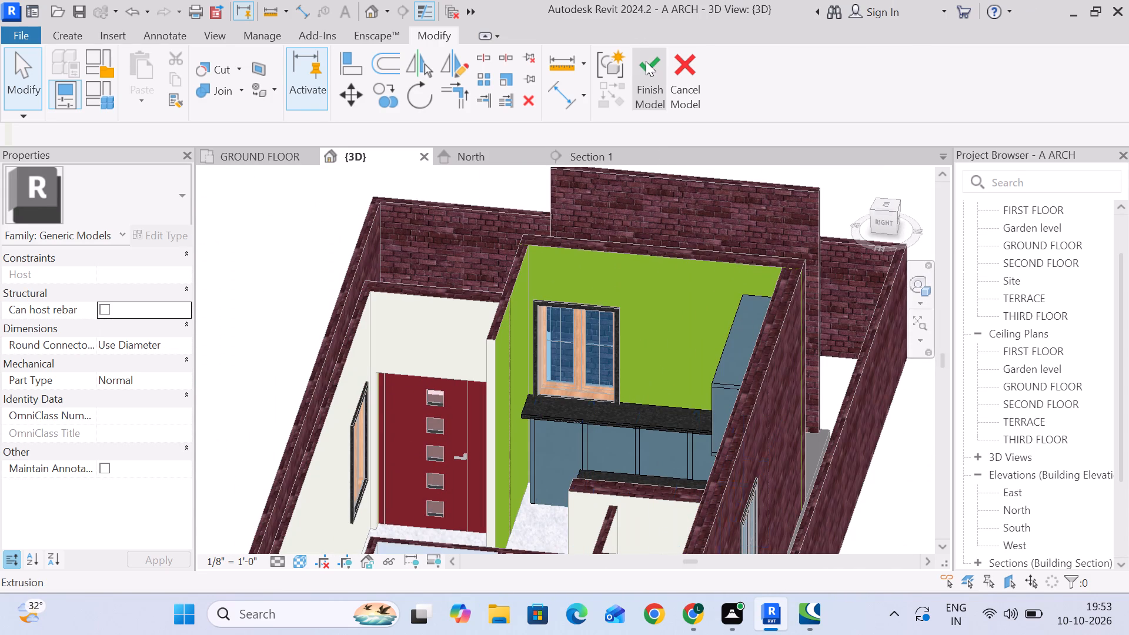
Edit the kitchen model in place, setting the base cabinet front panels' extrusion start to 2", and finish the model.
{"action": "scroll", "coordinate": [612, 478], "scroll_direction": "up", "scroll_amount": 2}
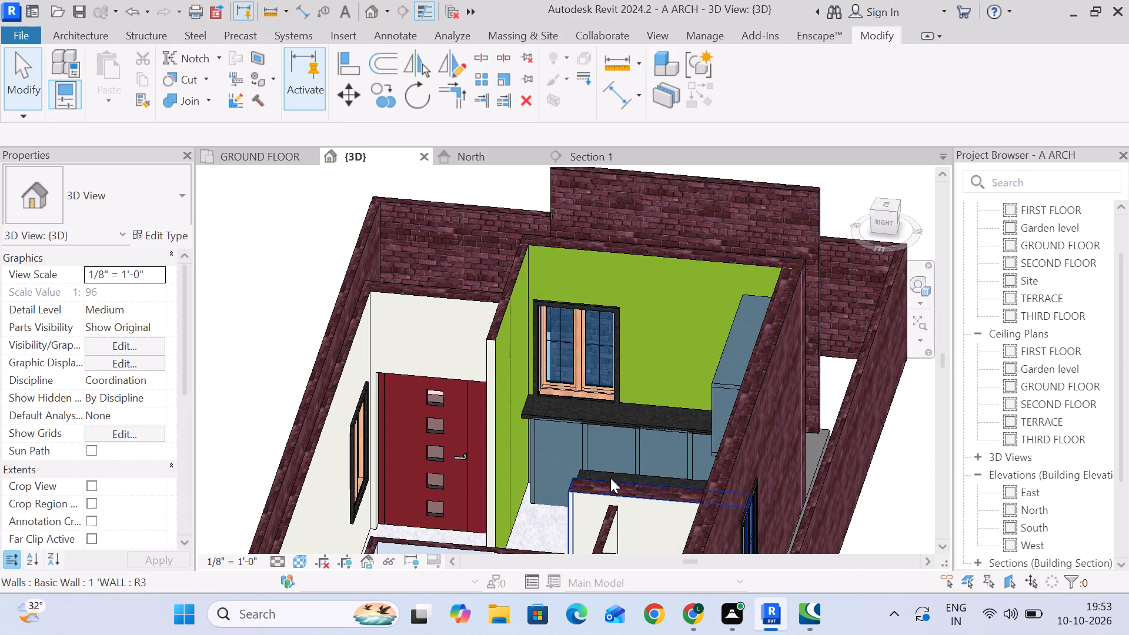
{"action": "scroll", "coordinate": [610, 478], "scroll_direction": "up", "scroll_amount": 2}
{"action": "middle_click_drag", "start_coordinate": [462, 526], "coordinate": [389, 390]}
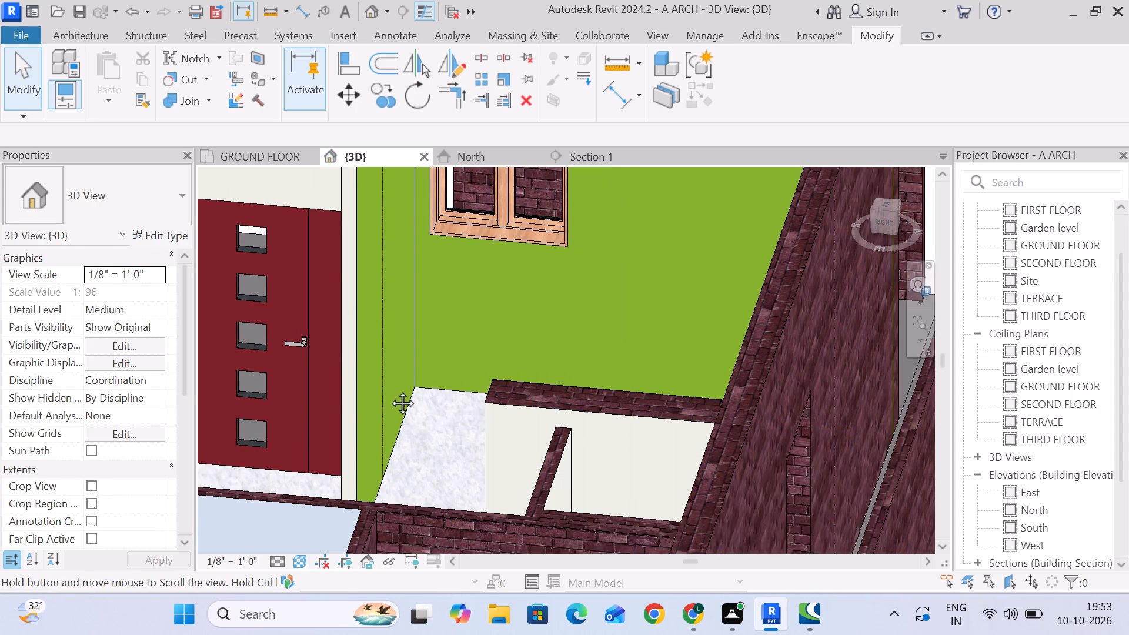
{"action": "middle_click_drag", "start_coordinate": [389, 390], "coordinate": [384, 380]}
{"action": "scroll", "coordinate": [397, 384], "scroll_direction": "up", "scroll_amount": 4}
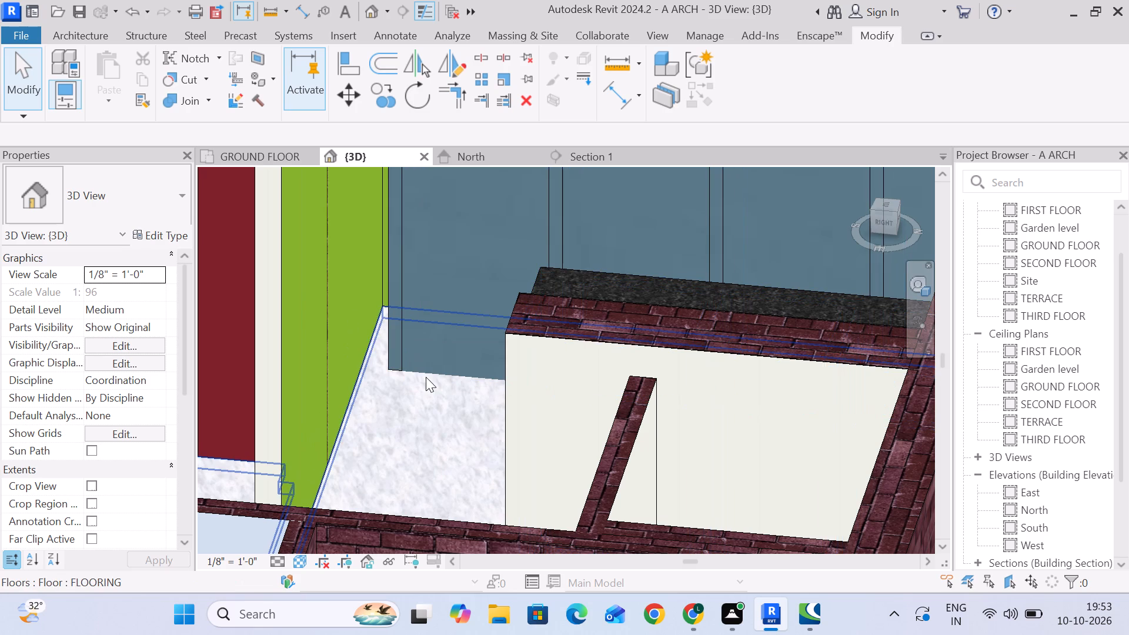
{"action": "left_click", "coordinate": [449, 365]}
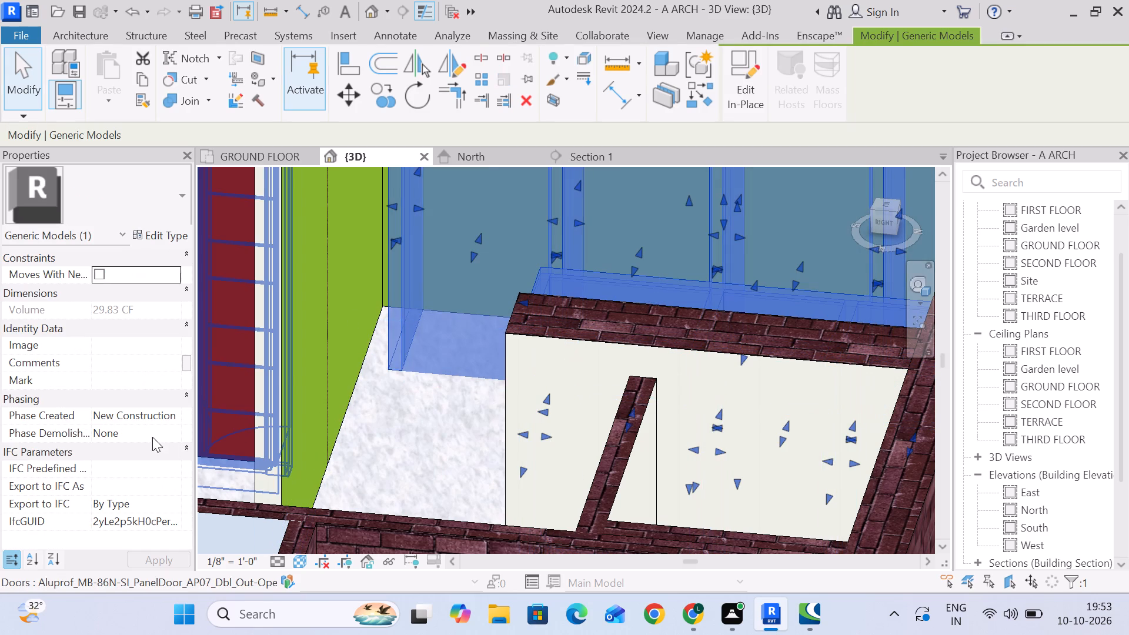
{"action": "left_click", "coordinate": [750, 58]}
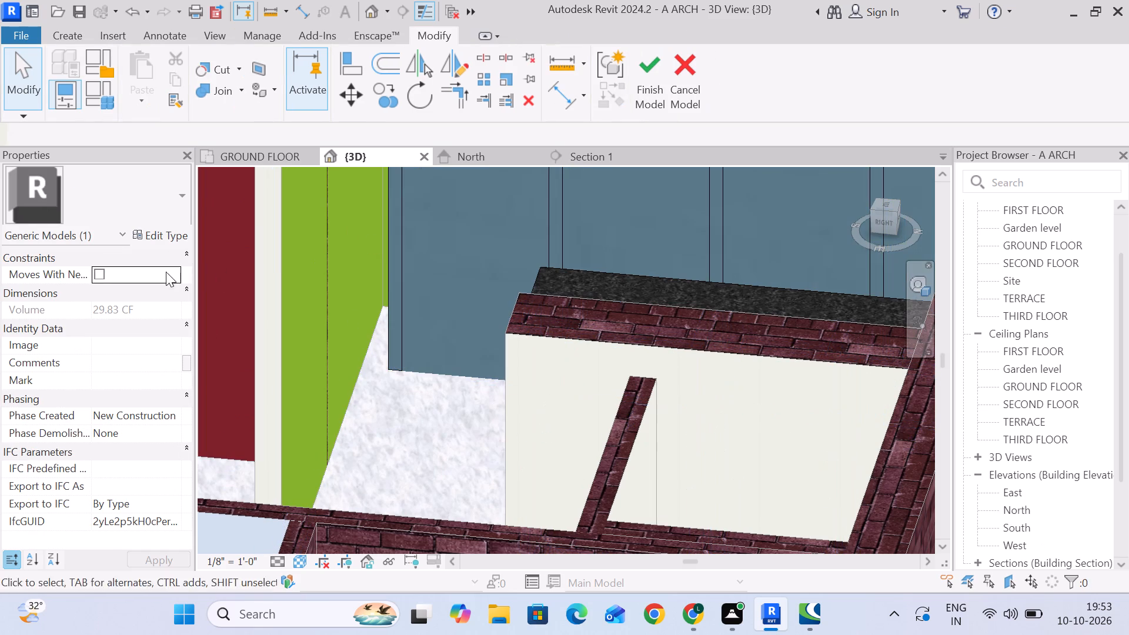
{"action": "left_click", "coordinate": [442, 356]}
{"action": "left_click", "coordinate": [138, 295]}
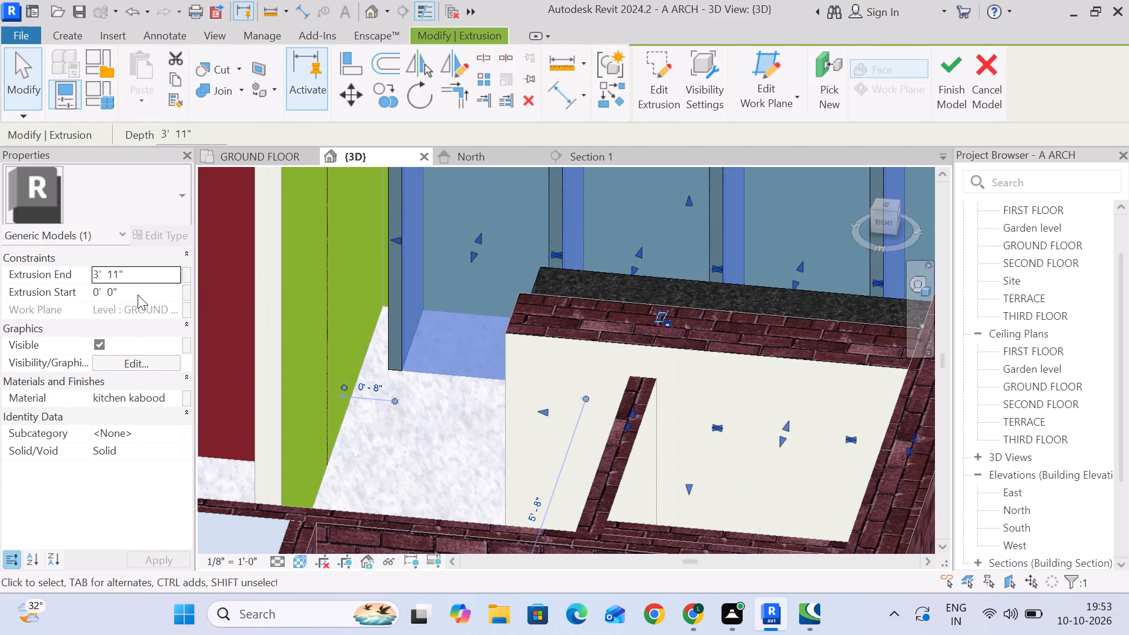
{"action": "key", "text": "2"}
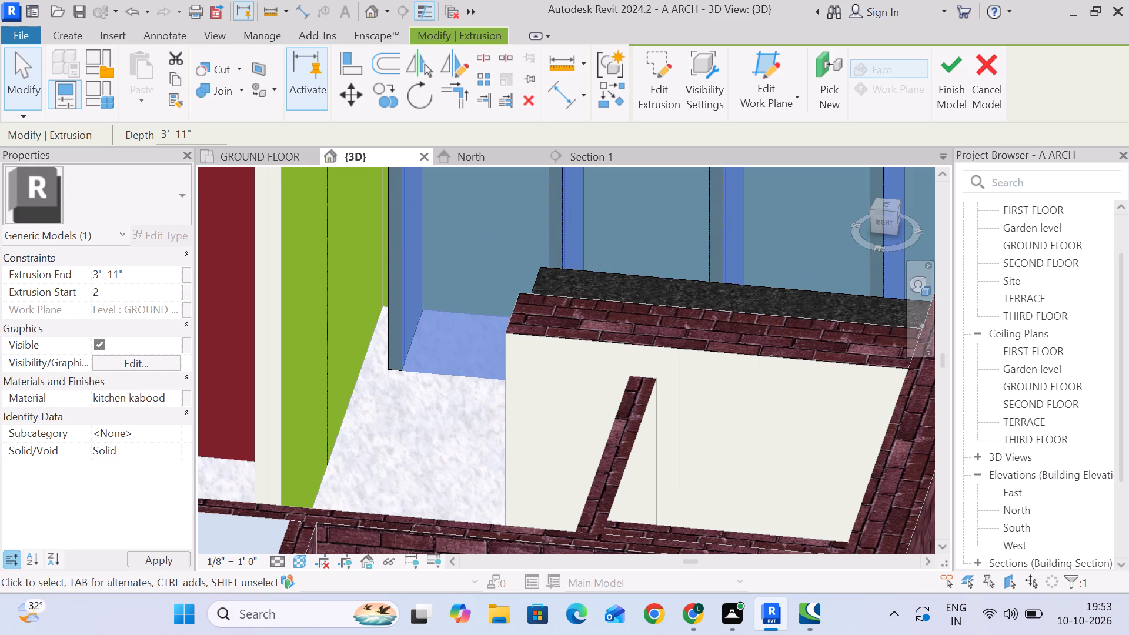
{"action": "key", "text": "shift+quotedbl"}
{"action": "key", "text": "Return"}
{"action": "left_click", "coordinate": [394, 418]}
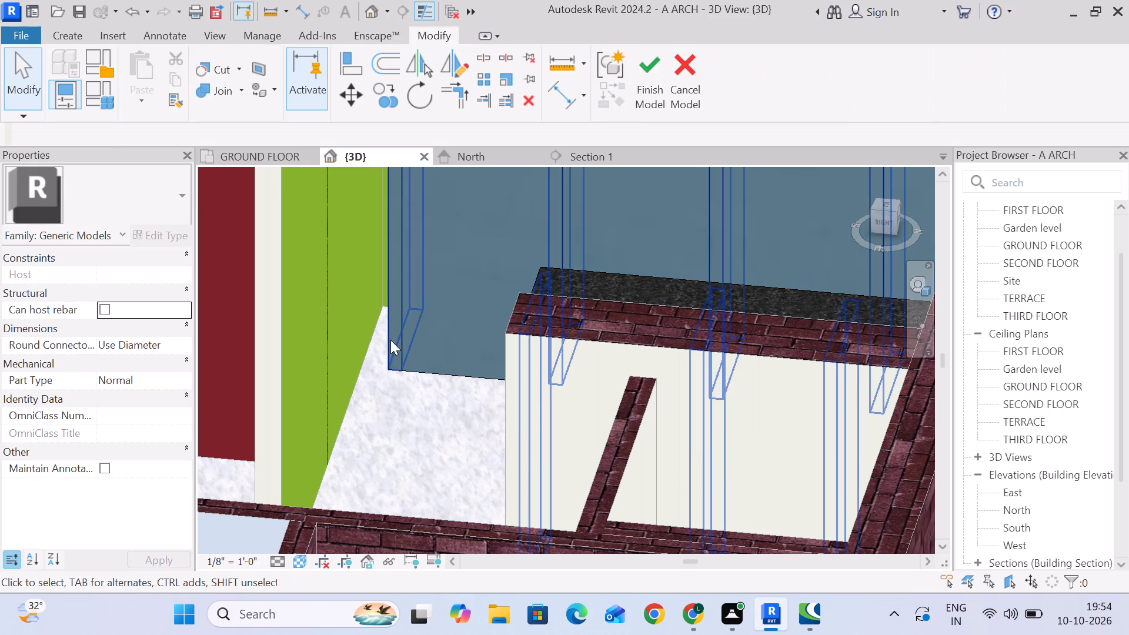
{"action": "left_click", "coordinate": [390, 340]}
{"action": "left_click", "coordinate": [373, 423]}
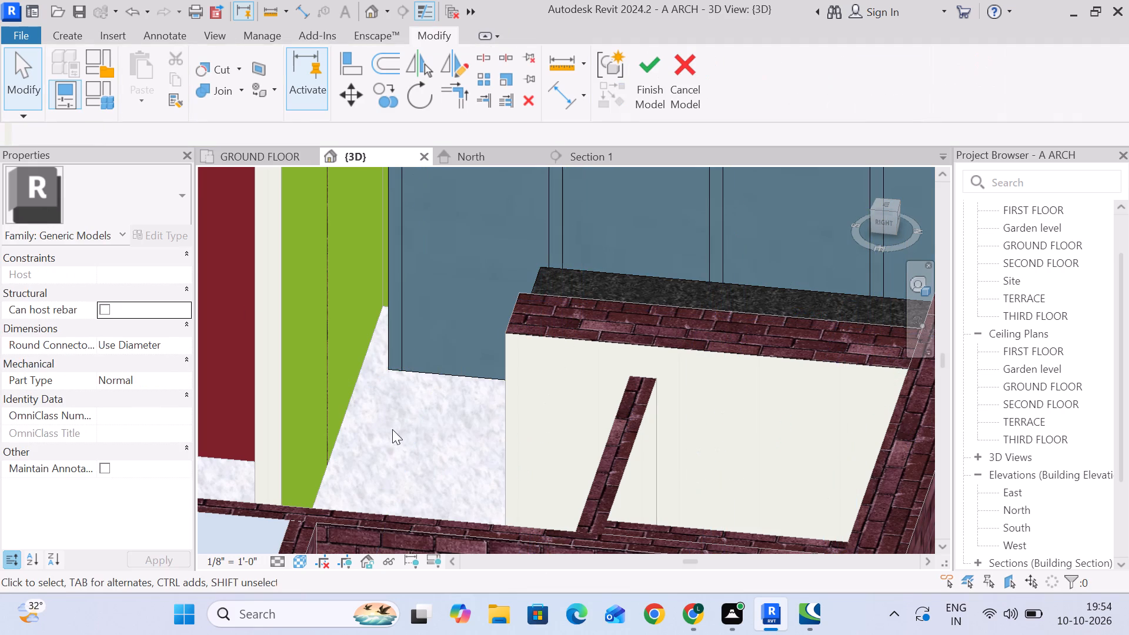
{"action": "scroll", "coordinate": [394, 429], "scroll_direction": "down", "scroll_amount": 4}
{"action": "left_click", "coordinate": [640, 92]}
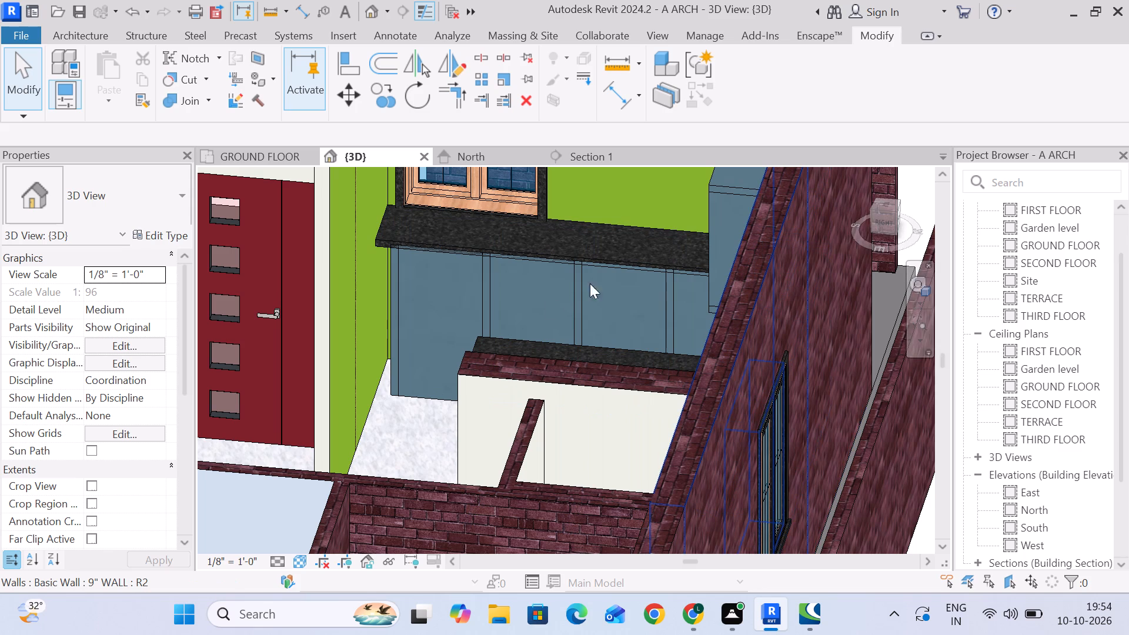
Save the project with the updated kitchen model.
{"action": "scroll", "coordinate": [530, 306], "scroll_direction": "down", "scroll_amount": 2}
{"action": "middle_click_drag", "start_coordinate": [532, 308], "coordinate": [657, 359], "text": "shift"}
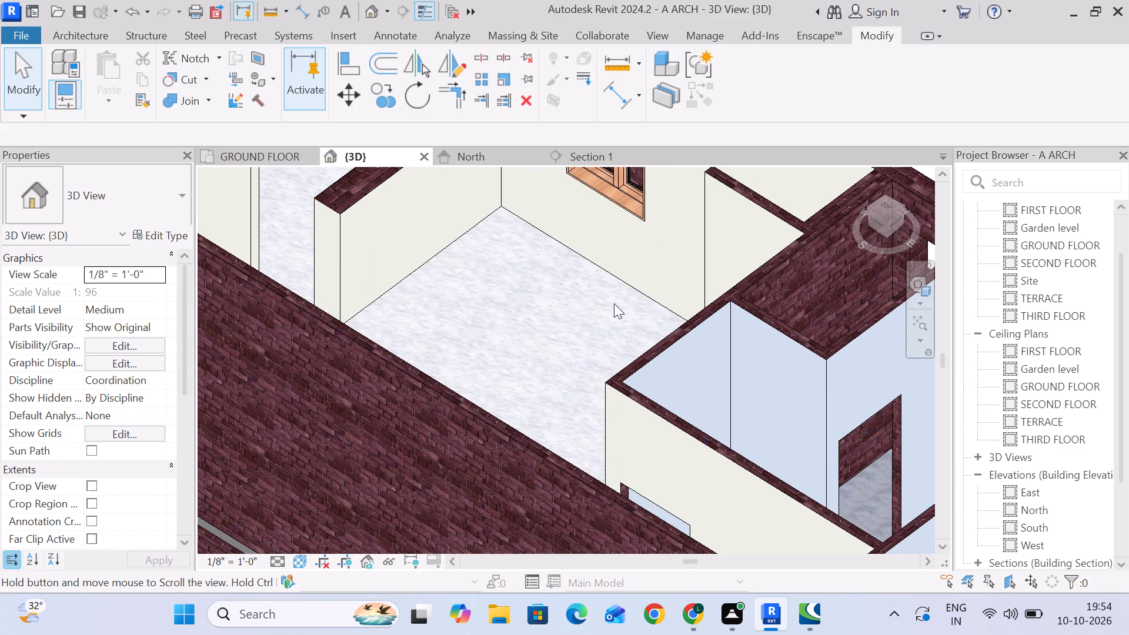
{"action": "middle_click_drag", "start_coordinate": [541, 277], "coordinate": [575, 424]}
{"action": "scroll", "coordinate": [579, 415], "scroll_direction": "down", "scroll_amount": 3}
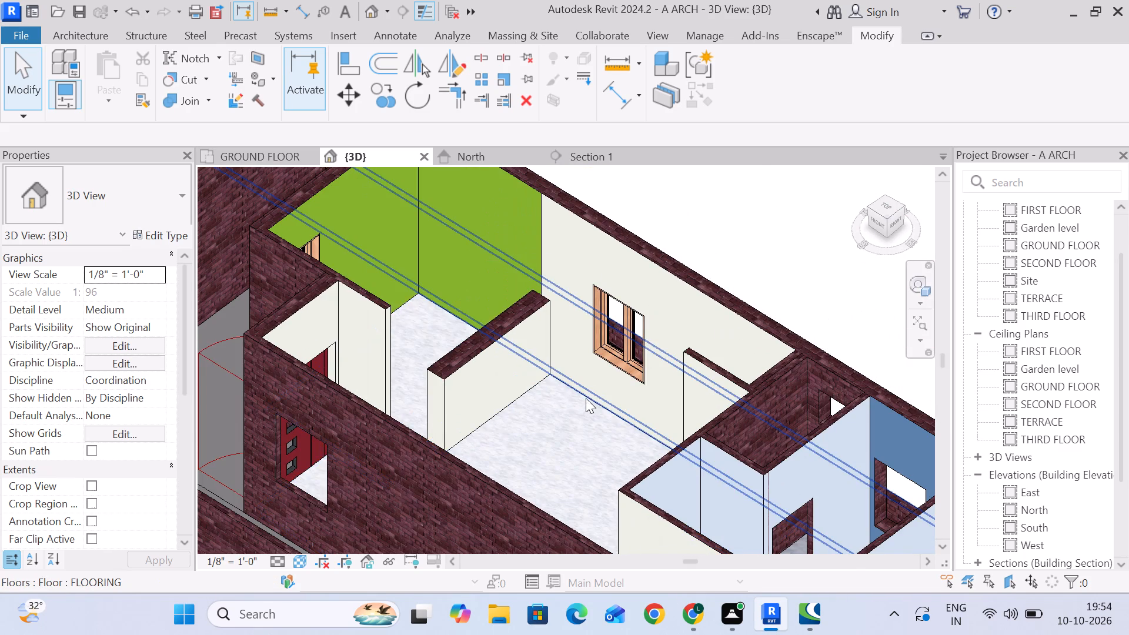
{"action": "scroll", "coordinate": [716, 252], "scroll_direction": "down", "scroll_amount": 3}
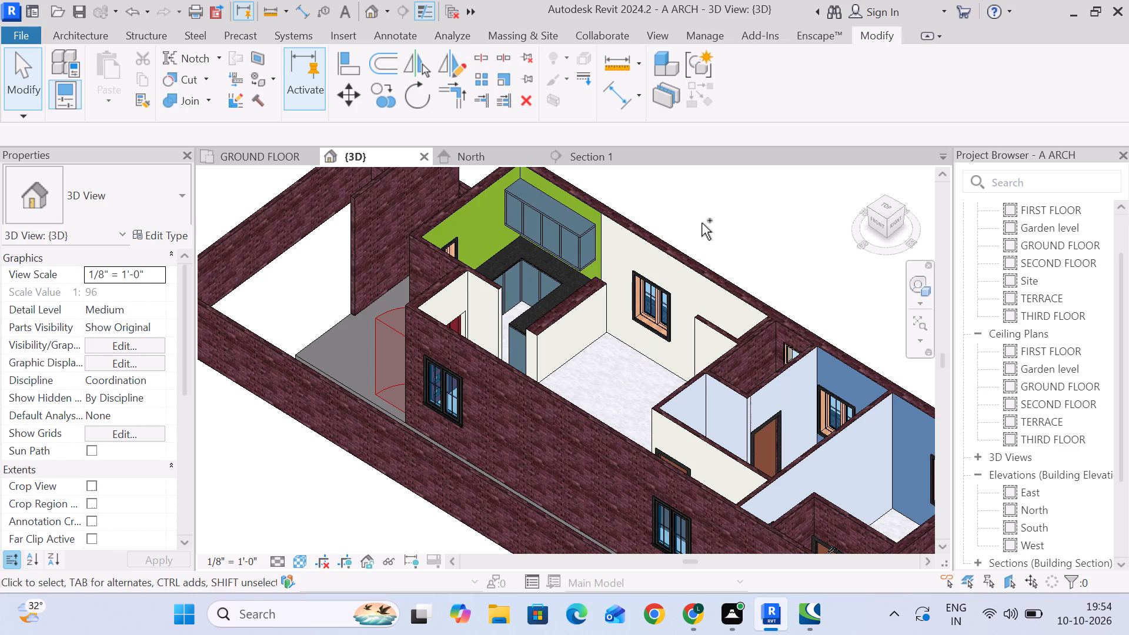
{"action": "key", "text": "ctrl+s"}
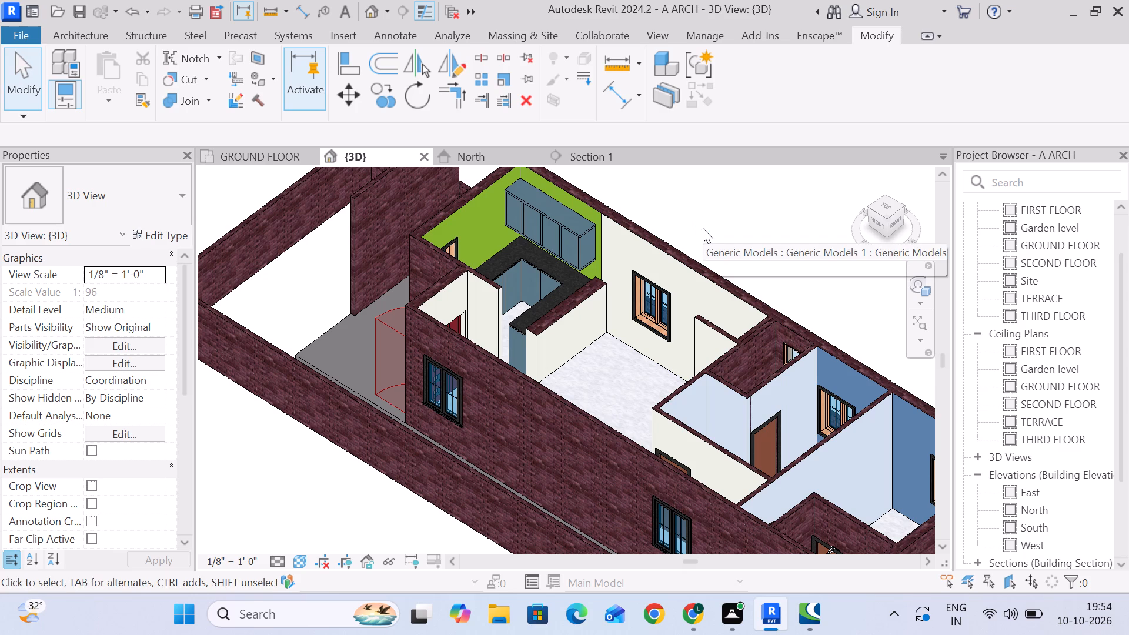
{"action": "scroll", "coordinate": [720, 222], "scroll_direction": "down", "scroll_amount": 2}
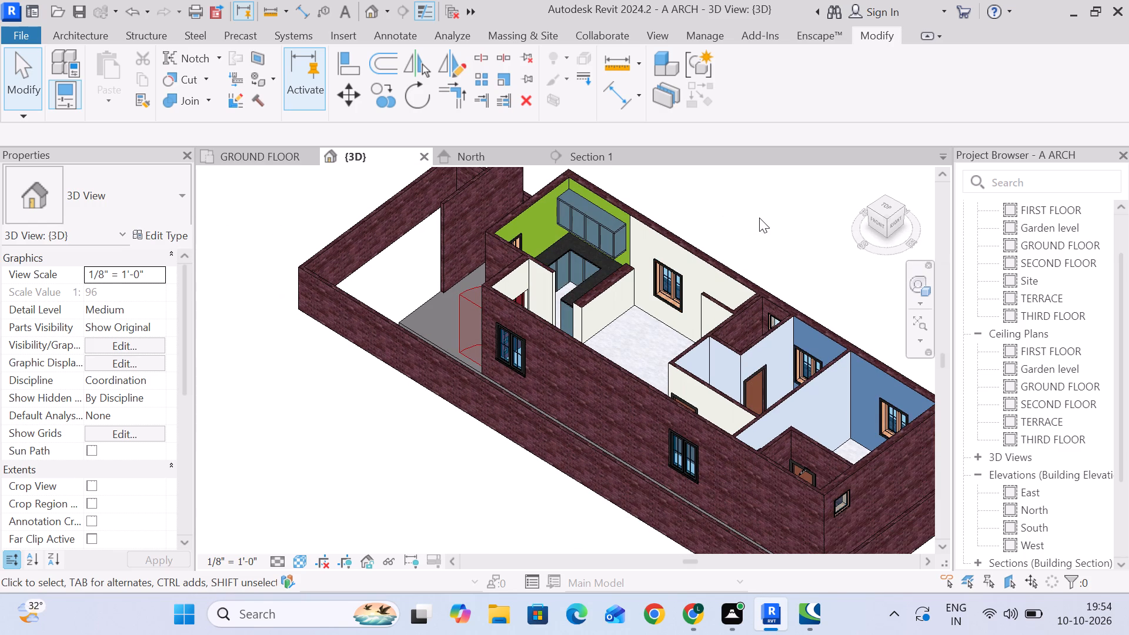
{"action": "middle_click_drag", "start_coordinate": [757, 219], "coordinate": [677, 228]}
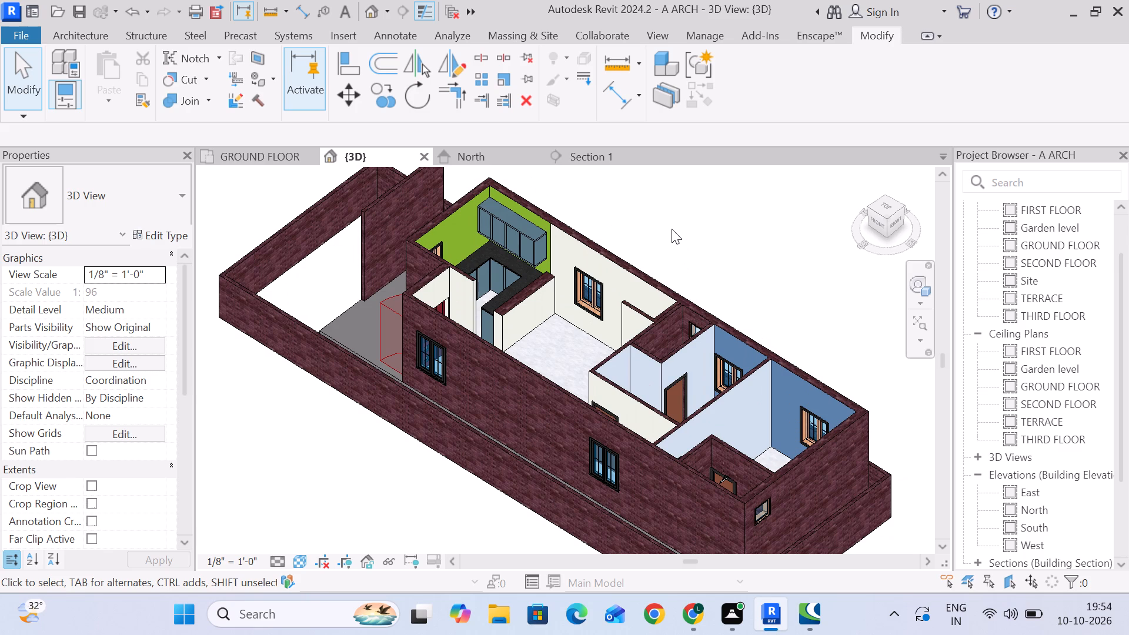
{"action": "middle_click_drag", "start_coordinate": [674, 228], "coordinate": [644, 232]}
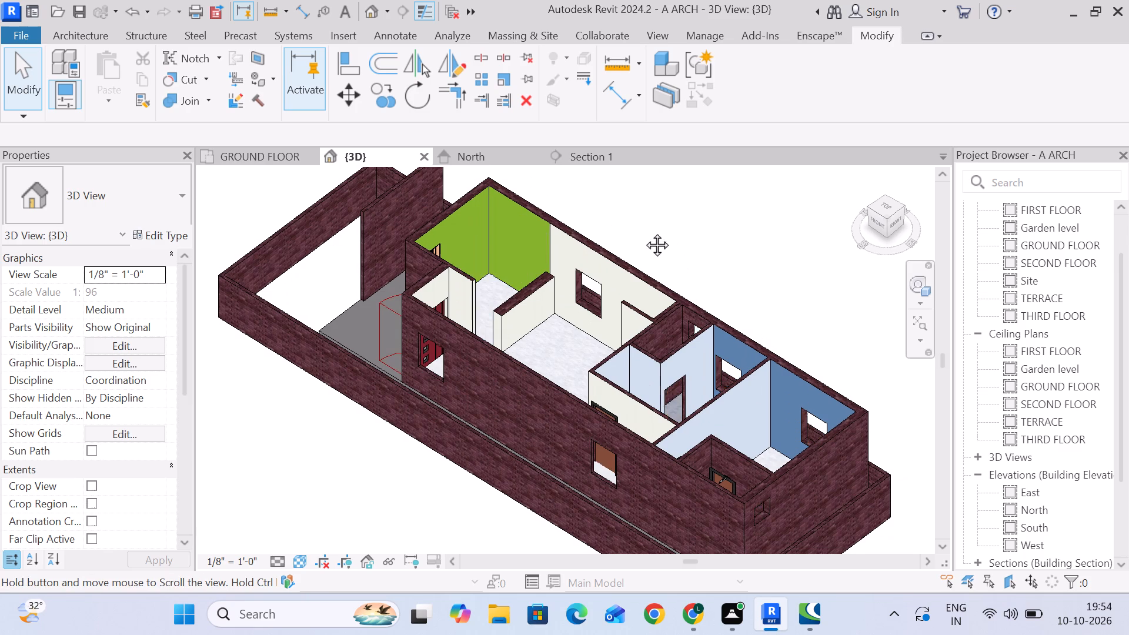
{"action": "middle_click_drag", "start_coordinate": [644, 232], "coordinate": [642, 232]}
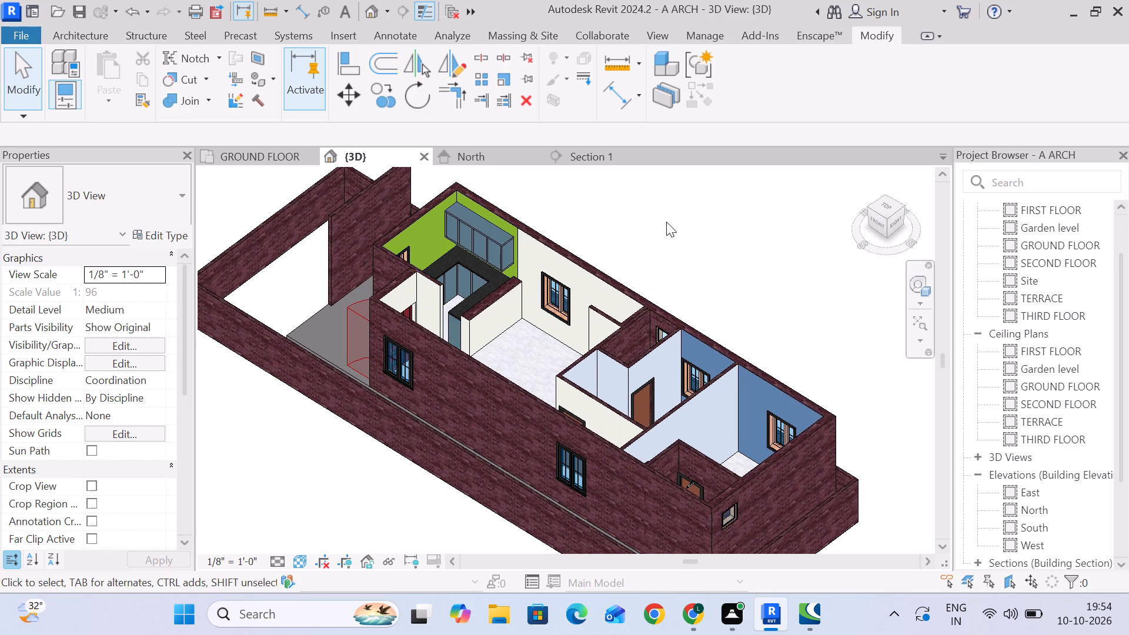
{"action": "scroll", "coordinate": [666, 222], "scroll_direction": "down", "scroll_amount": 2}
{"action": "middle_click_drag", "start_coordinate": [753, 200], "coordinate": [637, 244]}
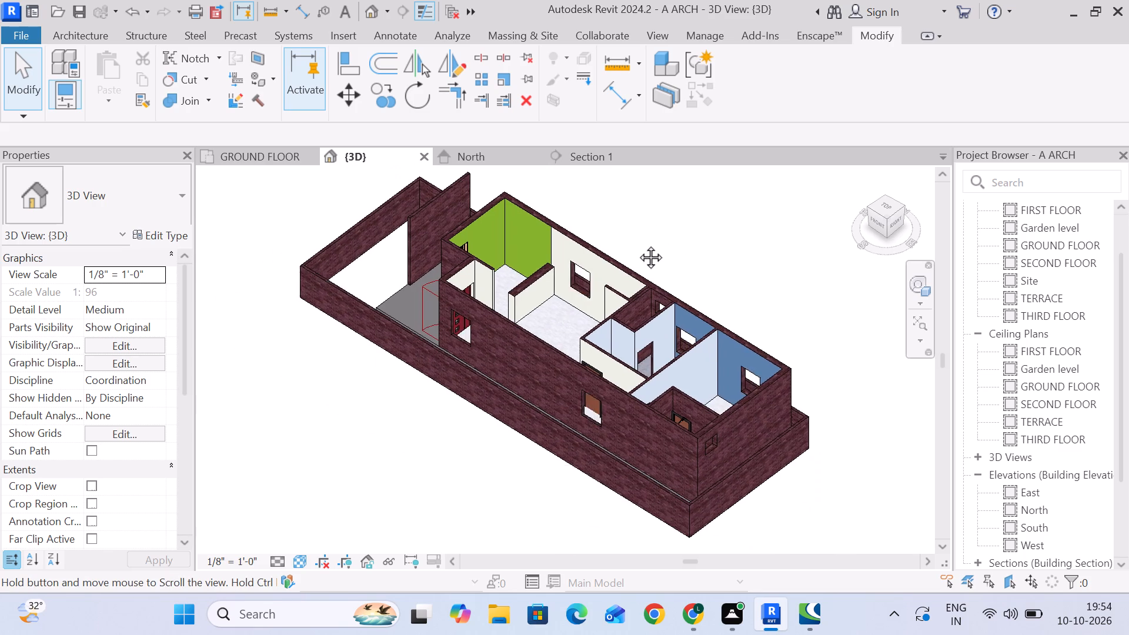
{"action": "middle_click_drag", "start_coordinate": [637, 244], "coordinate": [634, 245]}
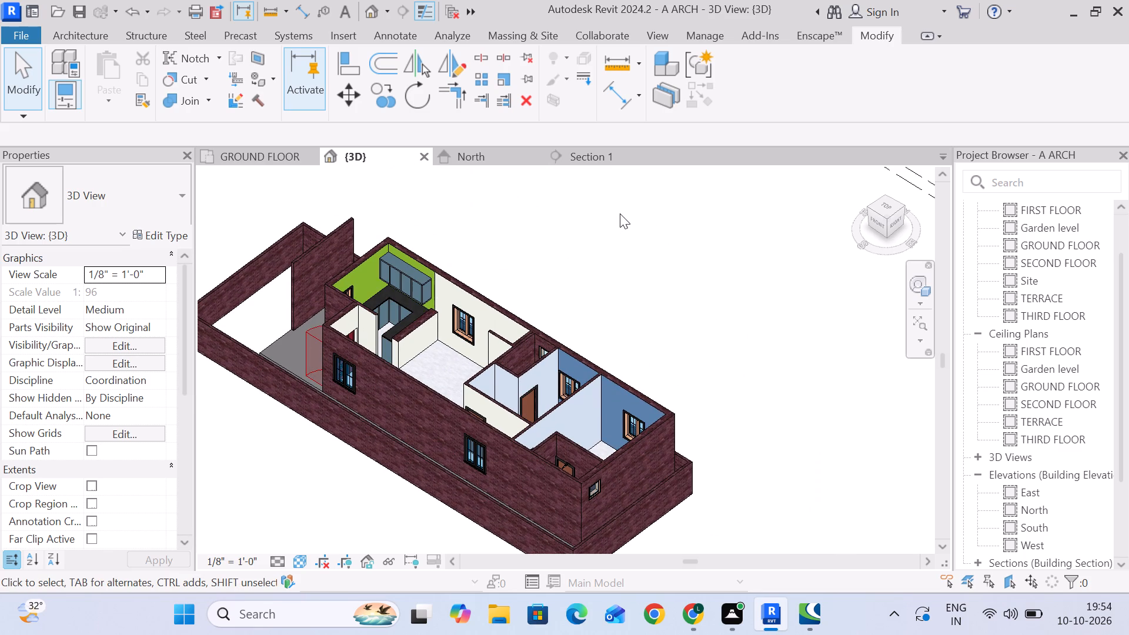
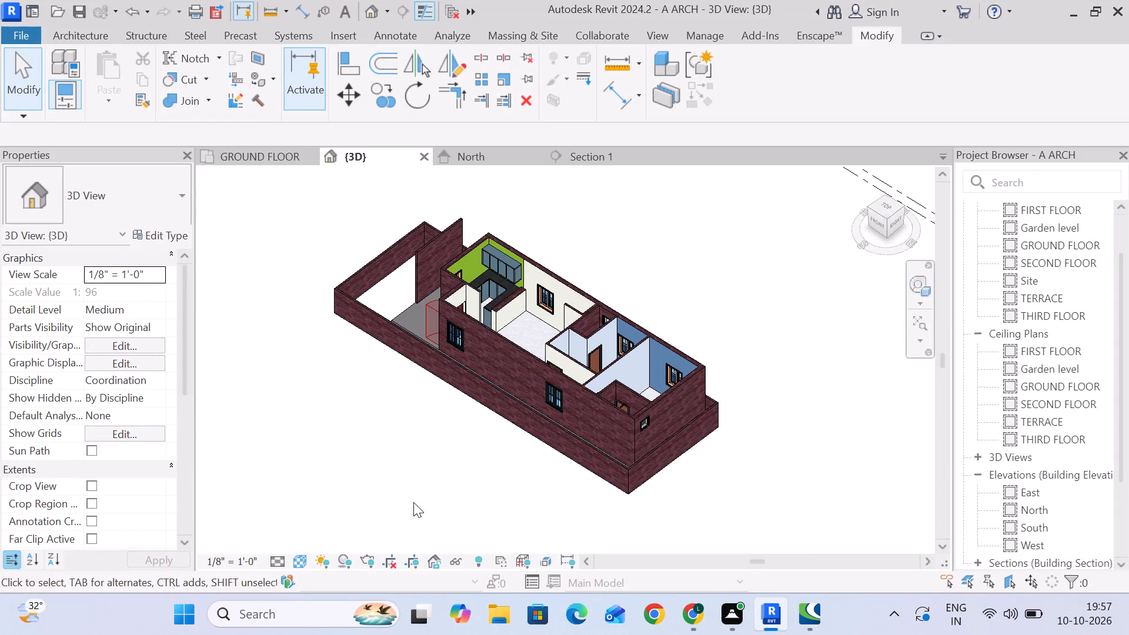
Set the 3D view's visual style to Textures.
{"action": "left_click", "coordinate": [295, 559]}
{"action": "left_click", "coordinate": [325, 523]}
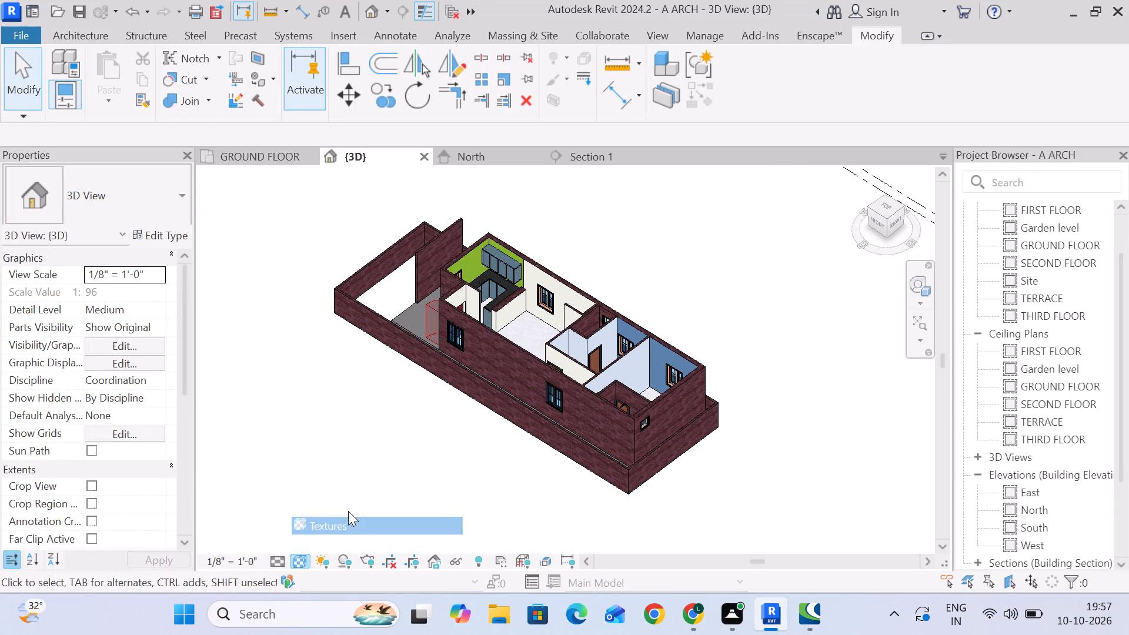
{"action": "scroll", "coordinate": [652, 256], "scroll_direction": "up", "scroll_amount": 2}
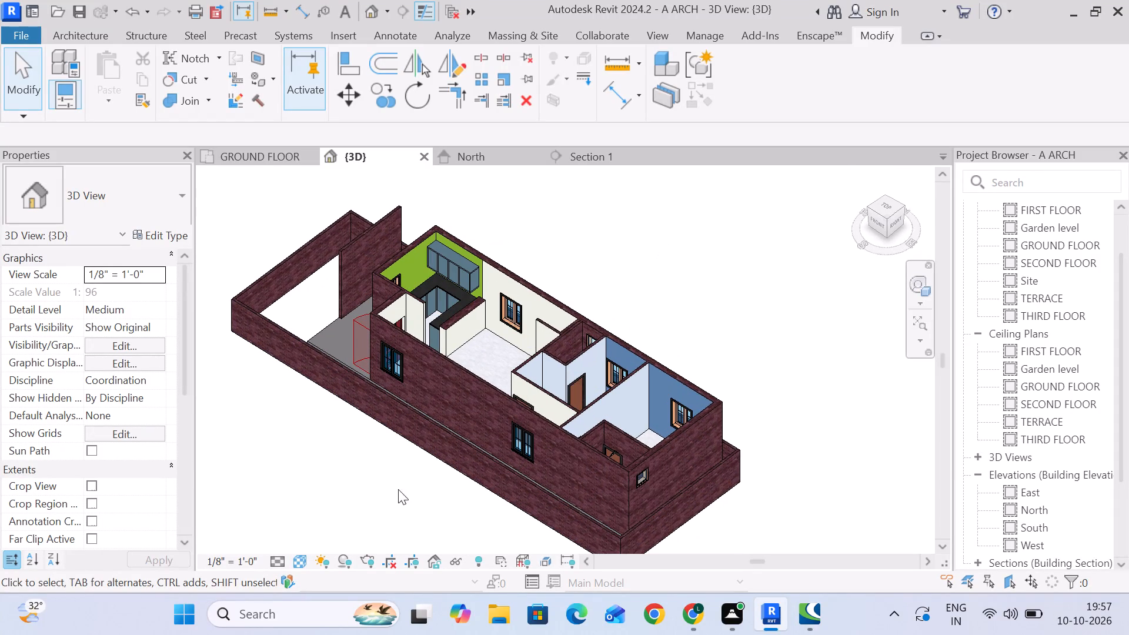
Set the 3D view's visual style to Shaded.
{"action": "left_click", "coordinate": [294, 562]}
{"action": "left_click", "coordinate": [339, 484]}
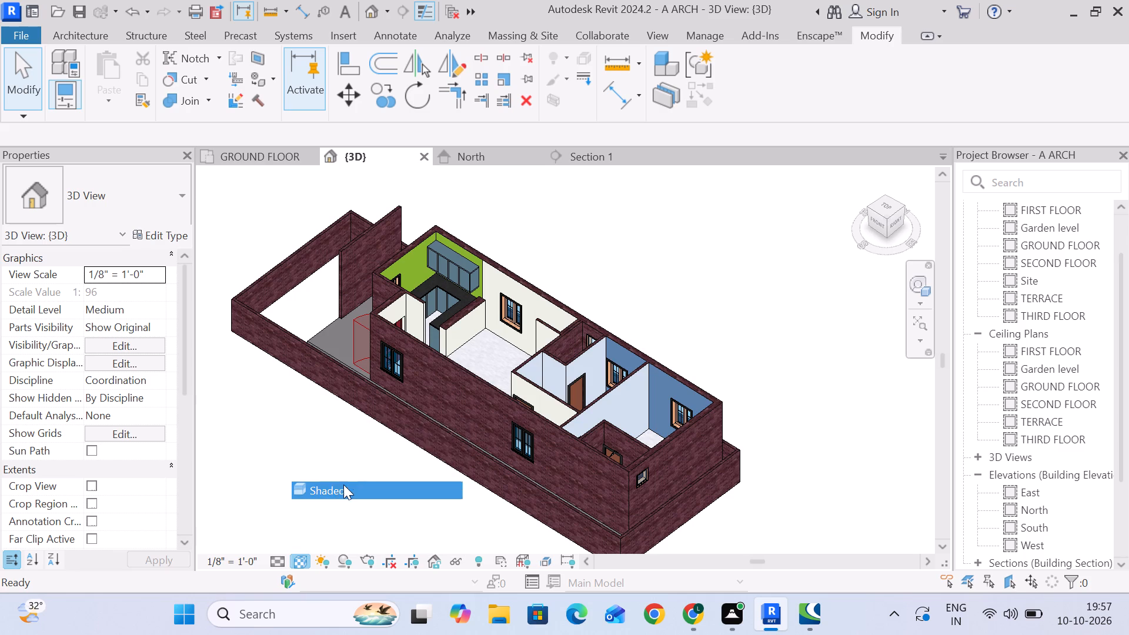
{"action": "left_click", "coordinate": [783, 234]}
Examine the kitchen, living area and adjoining rooms in the shaded 3D view.
{"action": "scroll", "coordinate": [671, 266], "scroll_direction": "up", "scroll_amount": 4}
{"action": "middle_click_drag", "start_coordinate": [667, 269], "coordinate": [763, 199]}
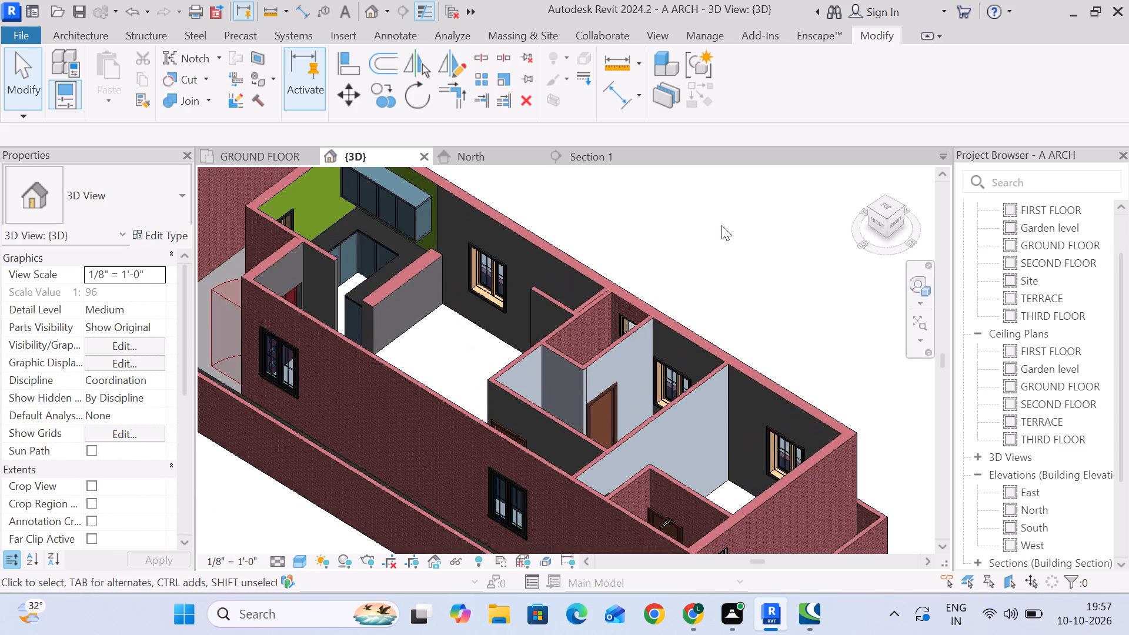
{"action": "middle_click_drag", "start_coordinate": [689, 238], "coordinate": [781, 235]}
{"action": "scroll", "coordinate": [521, 326], "scroll_direction": "up", "scroll_amount": 2}
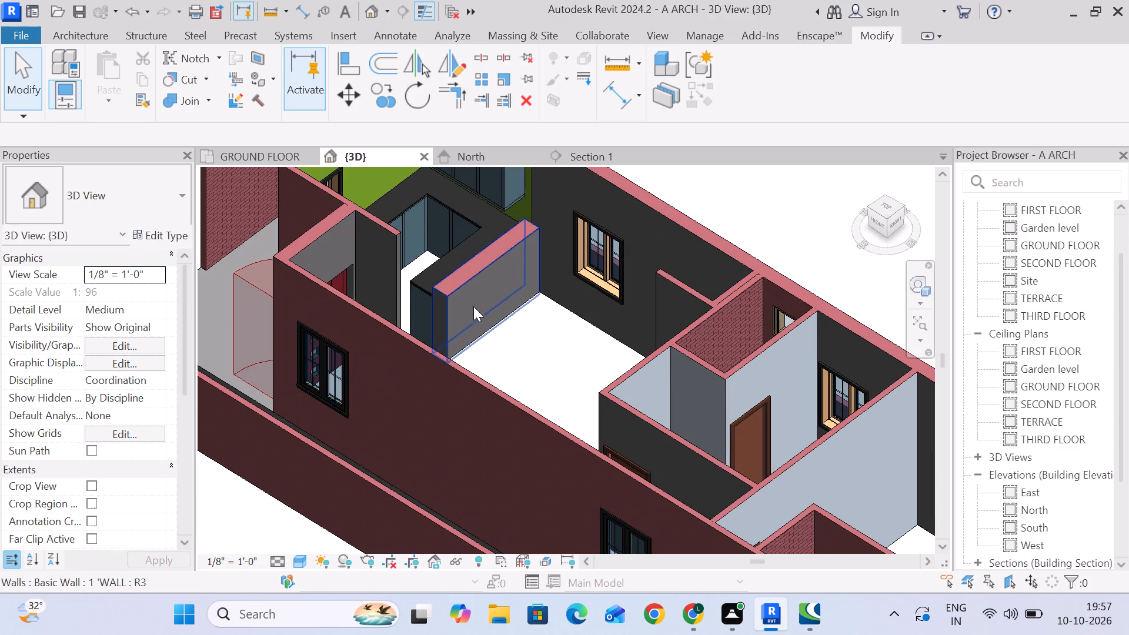
{"action": "middle_click_drag", "start_coordinate": [559, 366], "coordinate": [548, 335]}
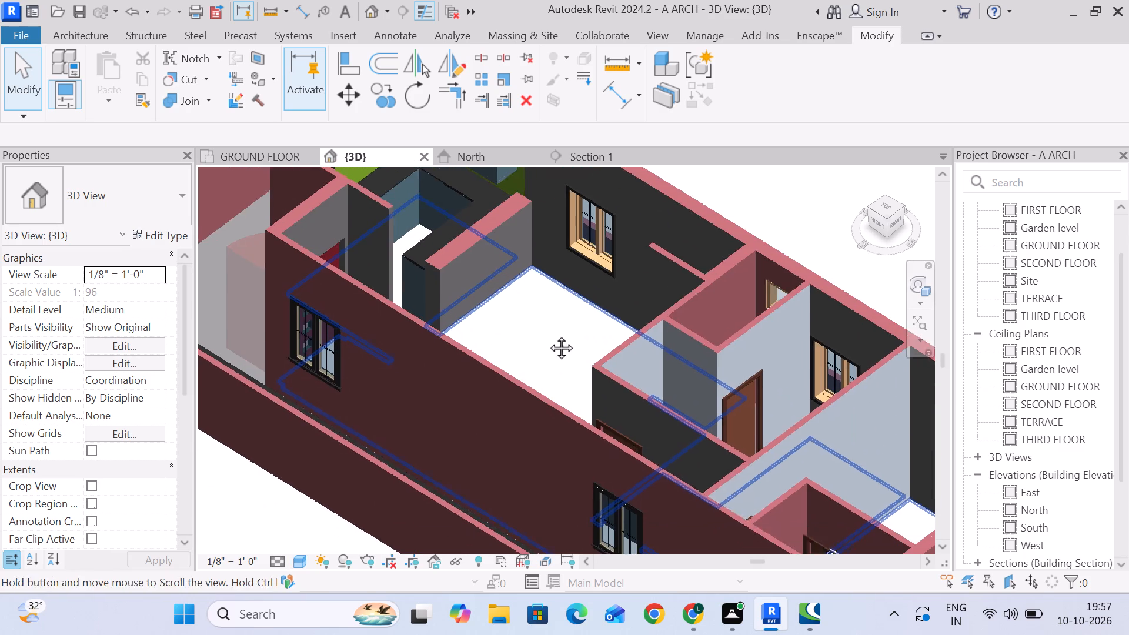
{"action": "middle_click_drag", "start_coordinate": [548, 335], "coordinate": [547, 332]}
{"action": "scroll", "coordinate": [542, 331], "scroll_direction": "down", "scroll_amount": 1}
{"action": "middle_click_drag", "start_coordinate": [542, 331], "coordinate": [523, 313]}
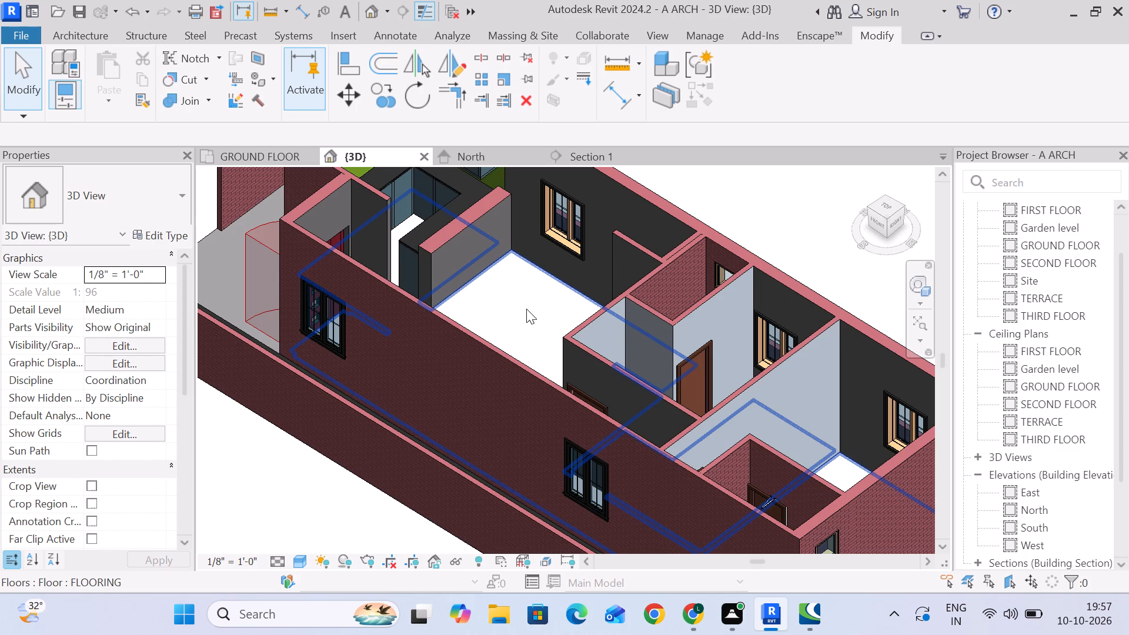
{"action": "scroll", "coordinate": [526, 309], "scroll_direction": "down", "scroll_amount": 2}
Delete the Section 1 marker through the kitchen in the GROUND FLOOR plan, together with its section view.
{"action": "left_click", "coordinate": [221, 155]}
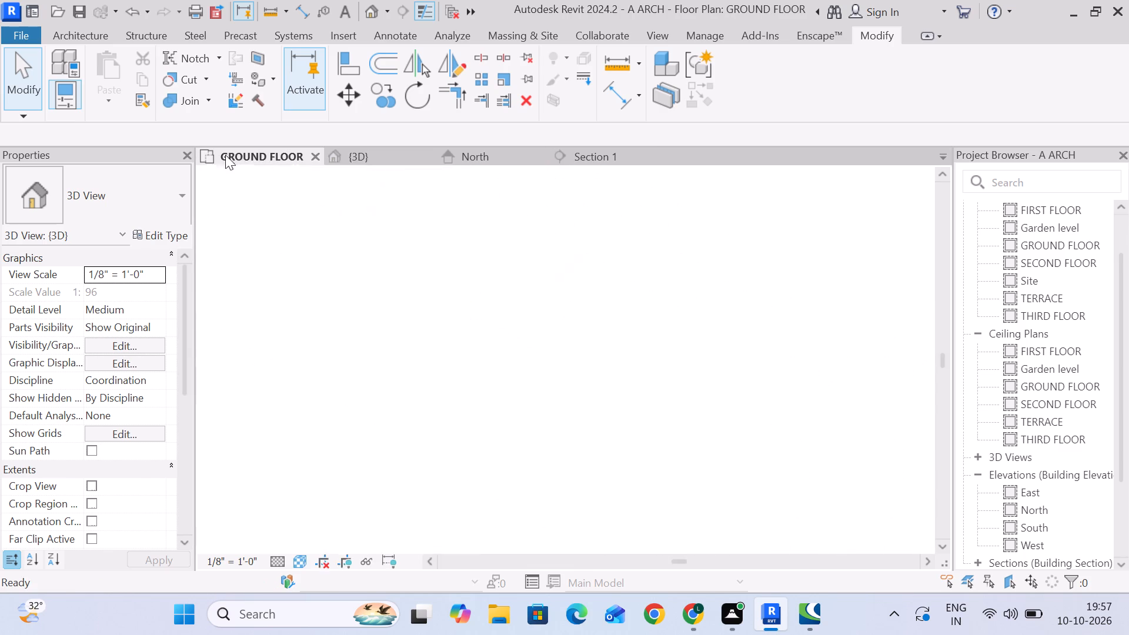
{"action": "left_click", "coordinate": [657, 155]}
{"action": "scroll", "coordinate": [784, 265], "scroll_direction": "down", "scroll_amount": 2}
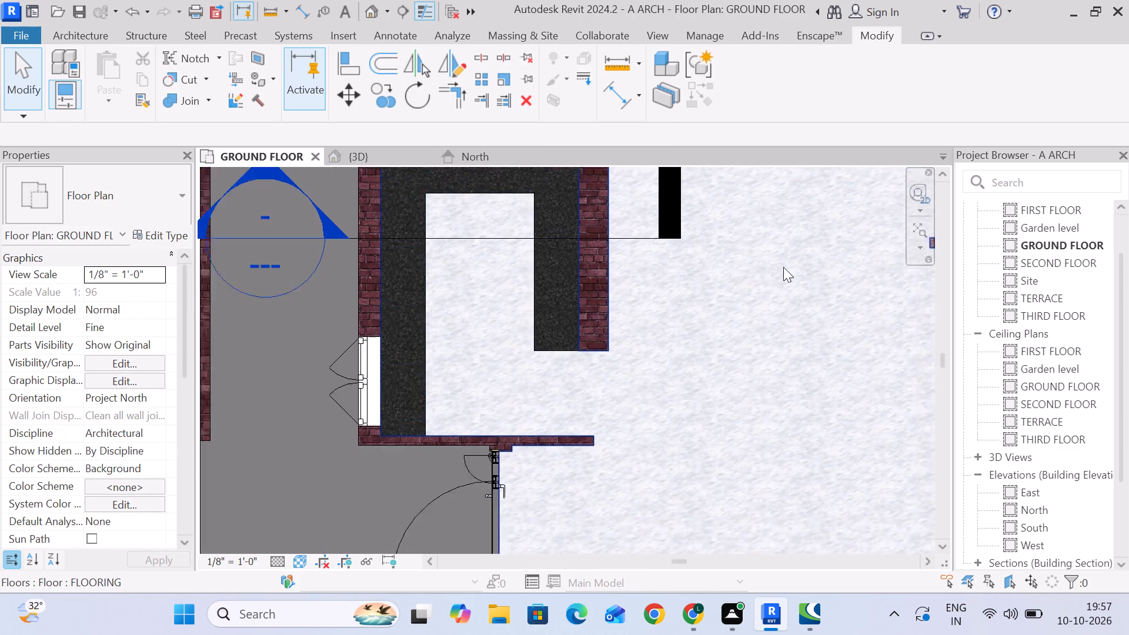
{"action": "scroll", "coordinate": [783, 267], "scroll_direction": "down", "scroll_amount": 2}
{"action": "middle_click_drag", "start_coordinate": [779, 269], "coordinate": [602, 272]}
{"action": "scroll", "coordinate": [582, 276], "scroll_direction": "down", "scroll_amount": 2}
{"action": "left_click", "coordinate": [535, 258]}
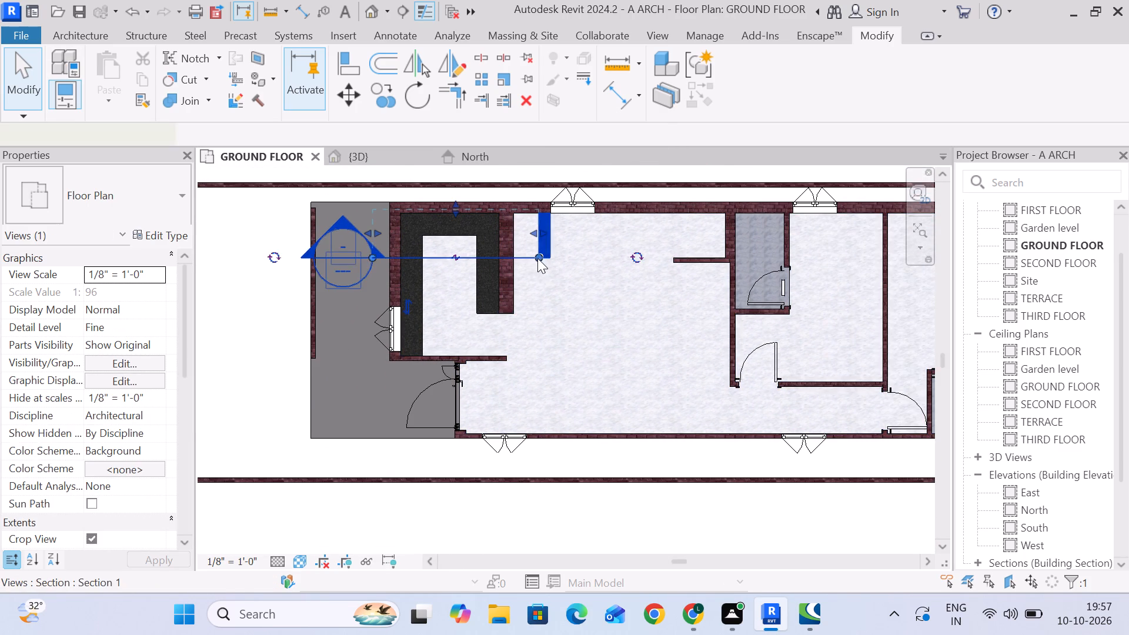
{"action": "key", "text": "Delete"}
{"action": "left_click", "coordinate": [639, 357]}
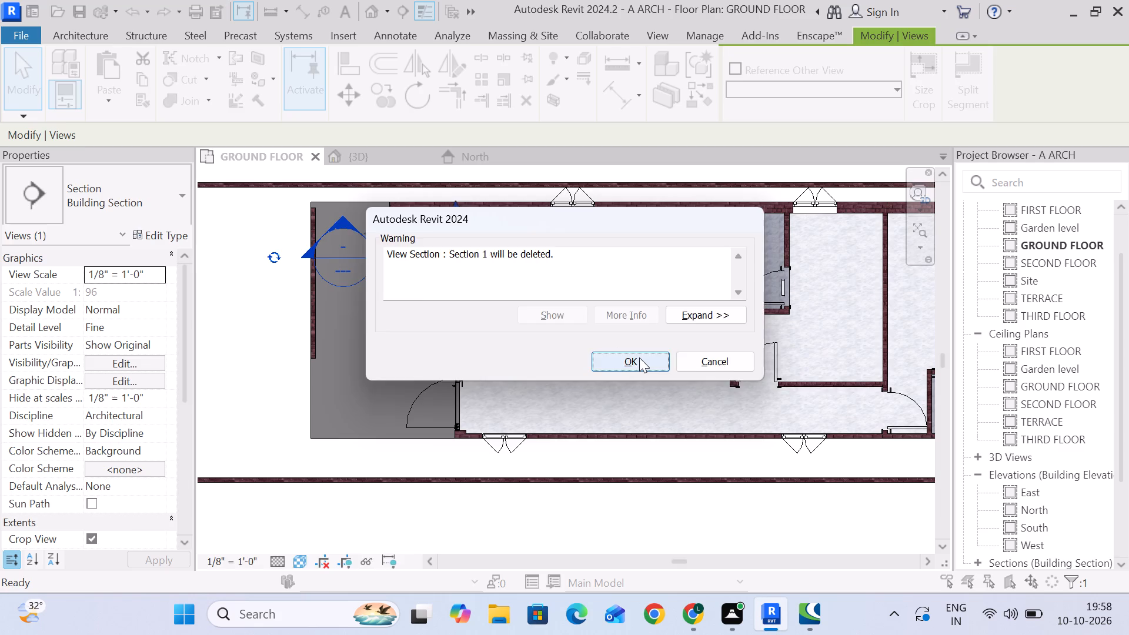
Examine the overall room layout in the GROUND FLOOR plan.
{"action": "middle_click_drag", "start_coordinate": [652, 335], "coordinate": [623, 326]}
{"action": "middle_click_drag", "start_coordinate": [625, 325], "coordinate": [585, 325]}
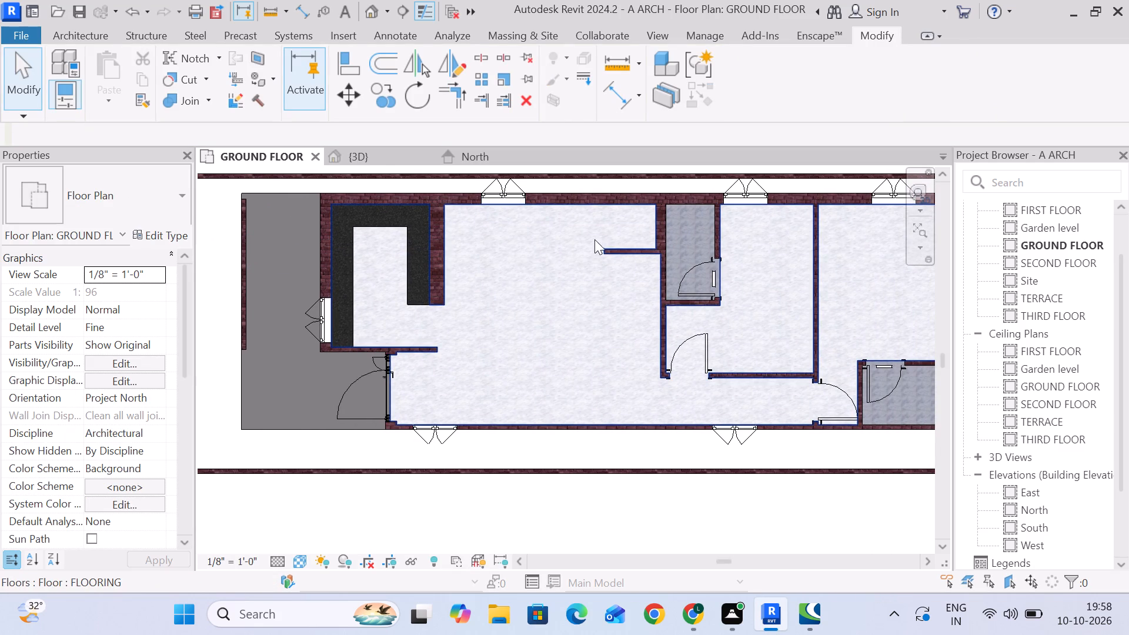
{"action": "scroll", "coordinate": [632, 283], "scroll_direction": "down", "scroll_amount": 1}
{"action": "middle_click_drag", "start_coordinate": [624, 281], "coordinate": [600, 267]}
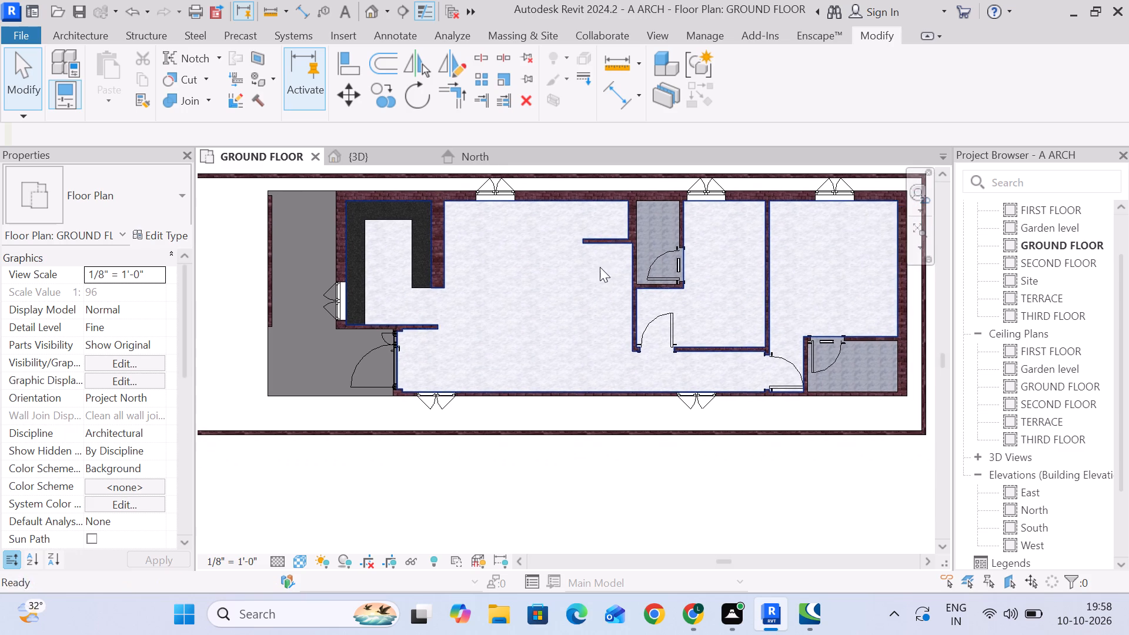
{"action": "middle_click_drag", "start_coordinate": [570, 244], "coordinate": [553, 250]}
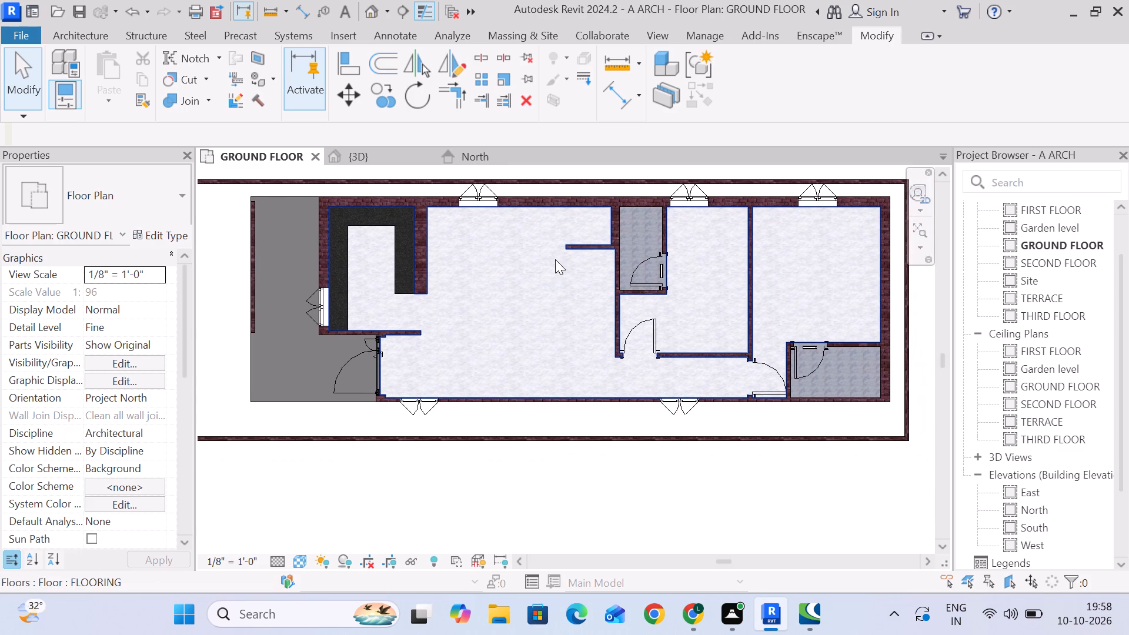
{"action": "scroll", "coordinate": [559, 272], "scroll_direction": "down", "scroll_amount": 1}
{"action": "middle_click_drag", "start_coordinate": [559, 275], "coordinate": [556, 296]}
{"action": "scroll", "coordinate": [558, 297], "scroll_direction": "down", "scroll_amount": 2}
{"action": "scroll", "coordinate": [559, 297], "scroll_direction": "up", "scroll_amount": 1}
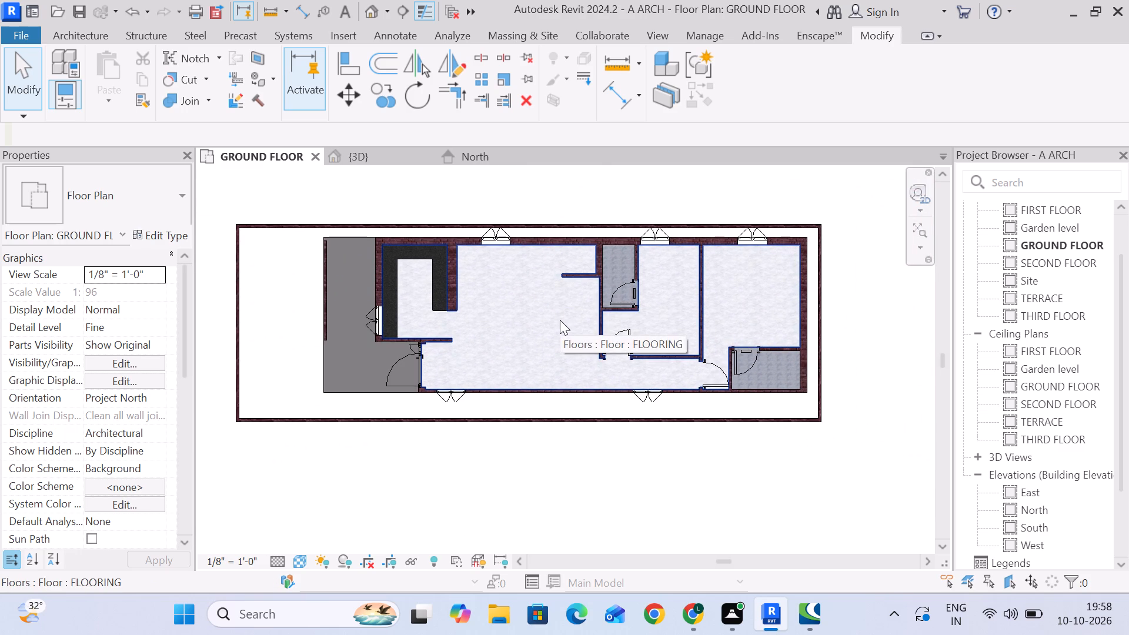
{"action": "middle_click_drag", "start_coordinate": [560, 315], "coordinate": [556, 301]}
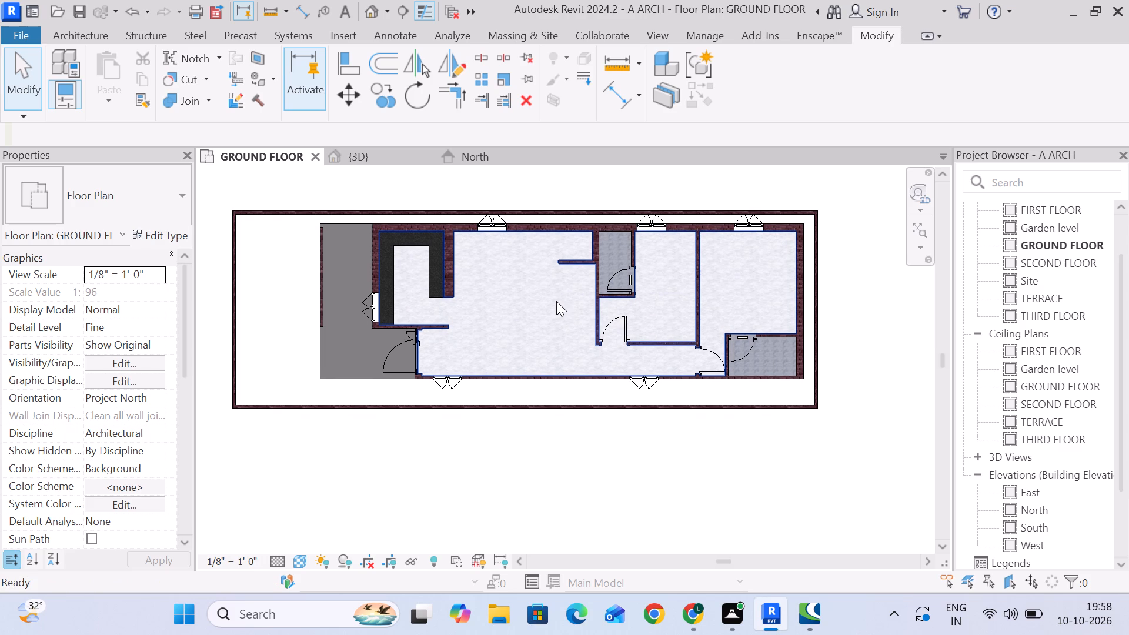
{"action": "middle_click_drag", "start_coordinate": [546, 320], "coordinate": [572, 320]}
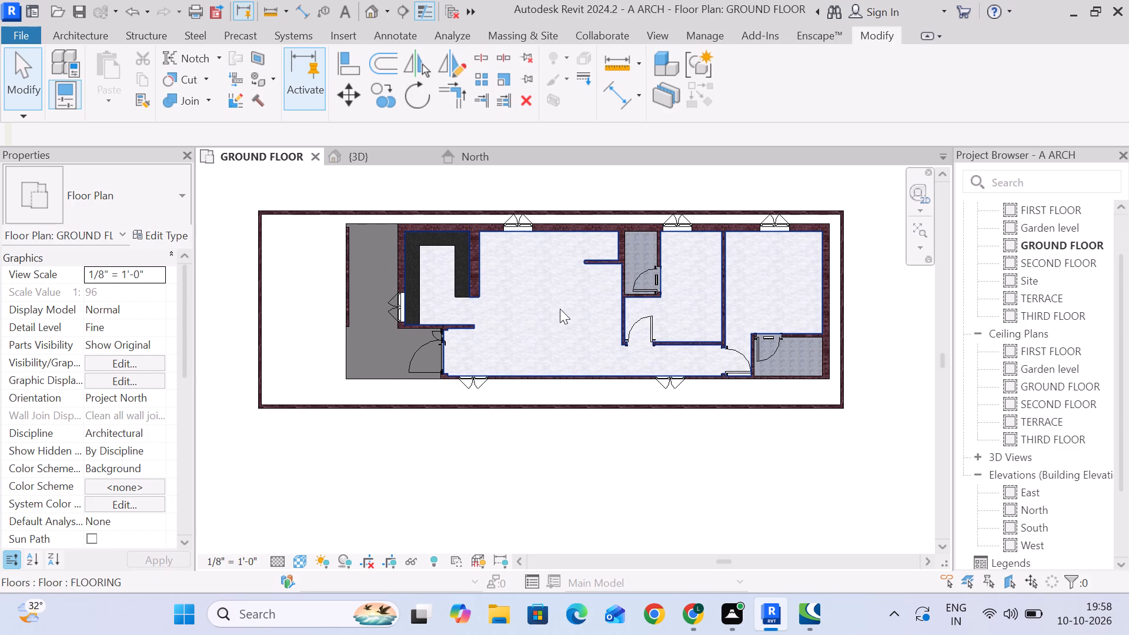
{"action": "middle_click_drag", "start_coordinate": [542, 309], "coordinate": [565, 309]}
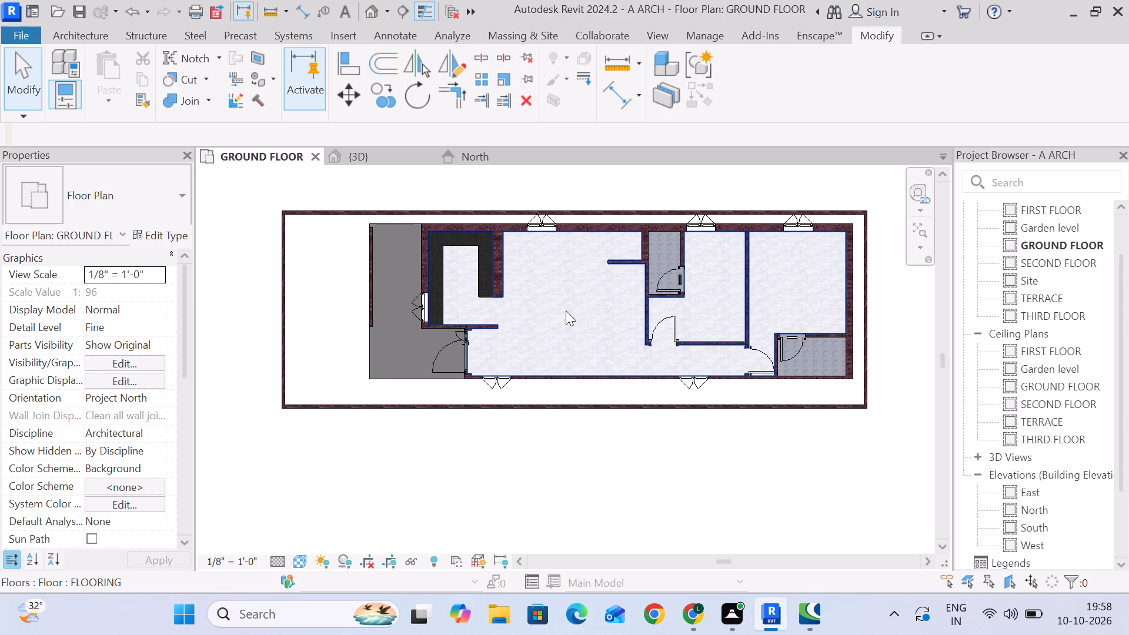
Examine the entrance porch slab, main door and surrounding walls from several angles in the 3D view.
{"action": "left_click", "coordinate": [377, 159]}
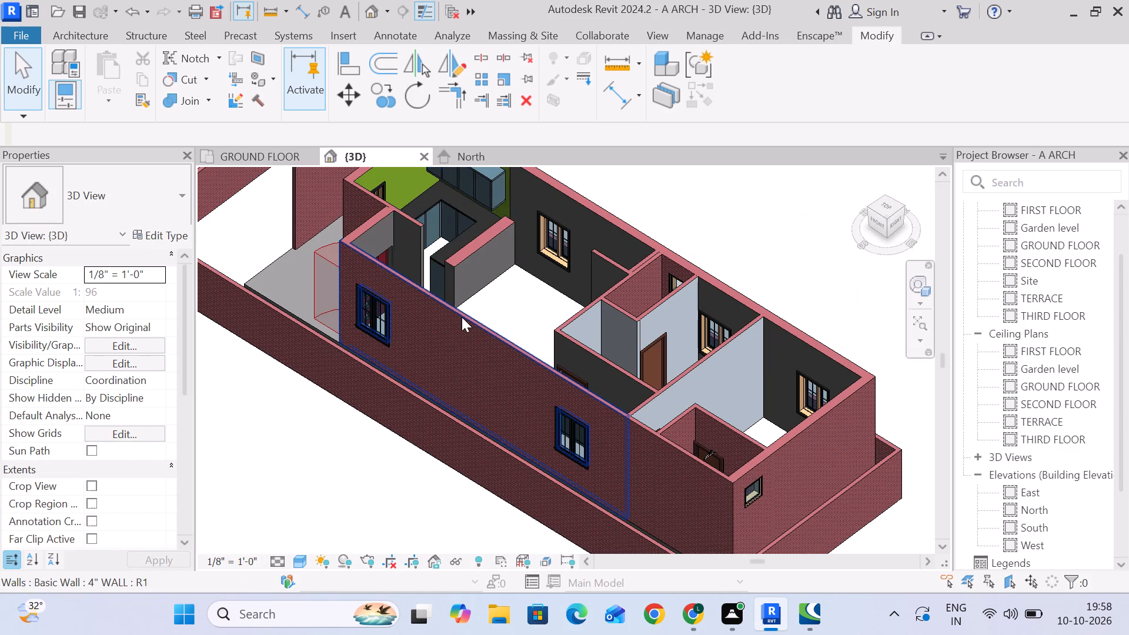
{"action": "scroll", "coordinate": [462, 317], "scroll_direction": "down", "scroll_amount": 3}
{"action": "middle_click_drag", "start_coordinate": [513, 317], "coordinate": [723, 327], "text": "shift"}
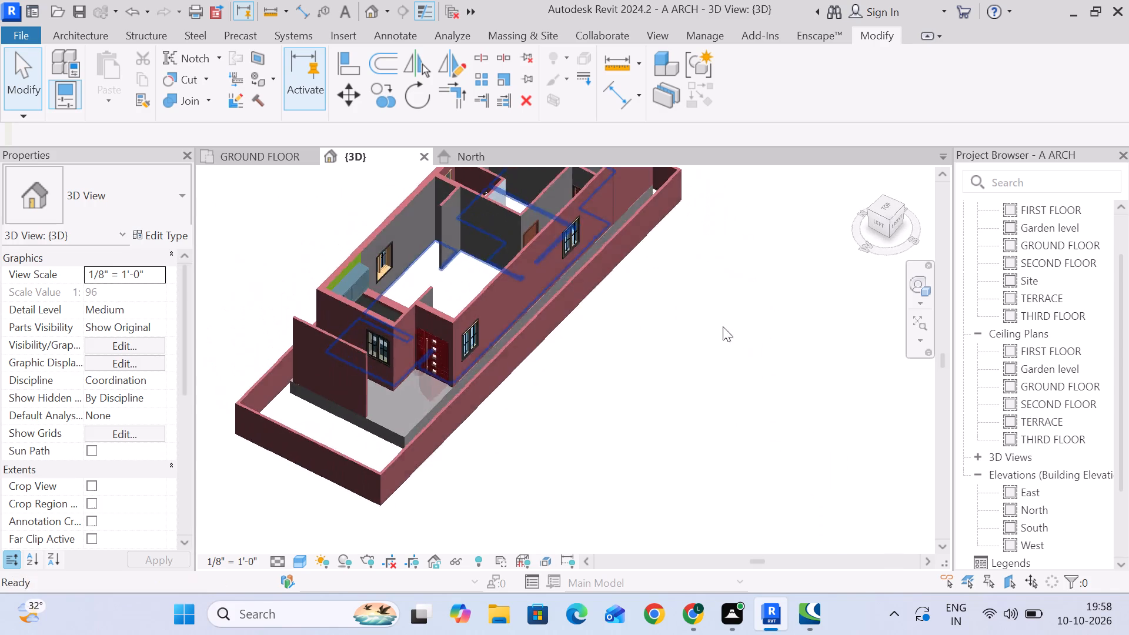
{"action": "scroll", "coordinate": [379, 407], "scroll_direction": "up", "scroll_amount": 9}
{"action": "middle_click_drag", "start_coordinate": [619, 424], "coordinate": [547, 357]}
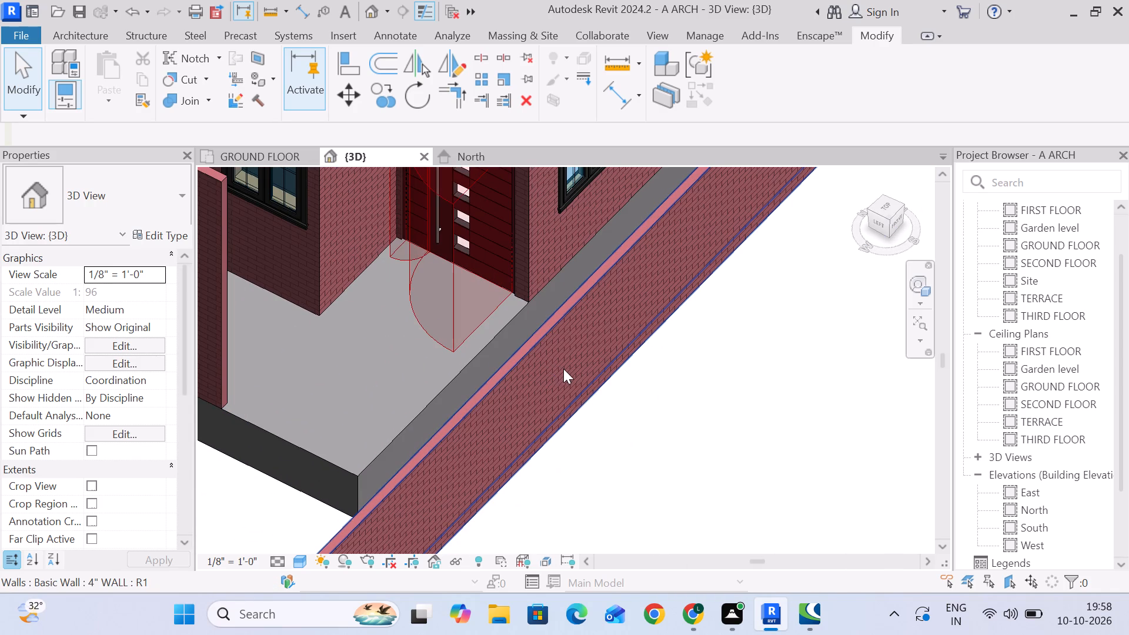
{"action": "scroll", "coordinate": [563, 369], "scroll_direction": "down", "scroll_amount": 2}
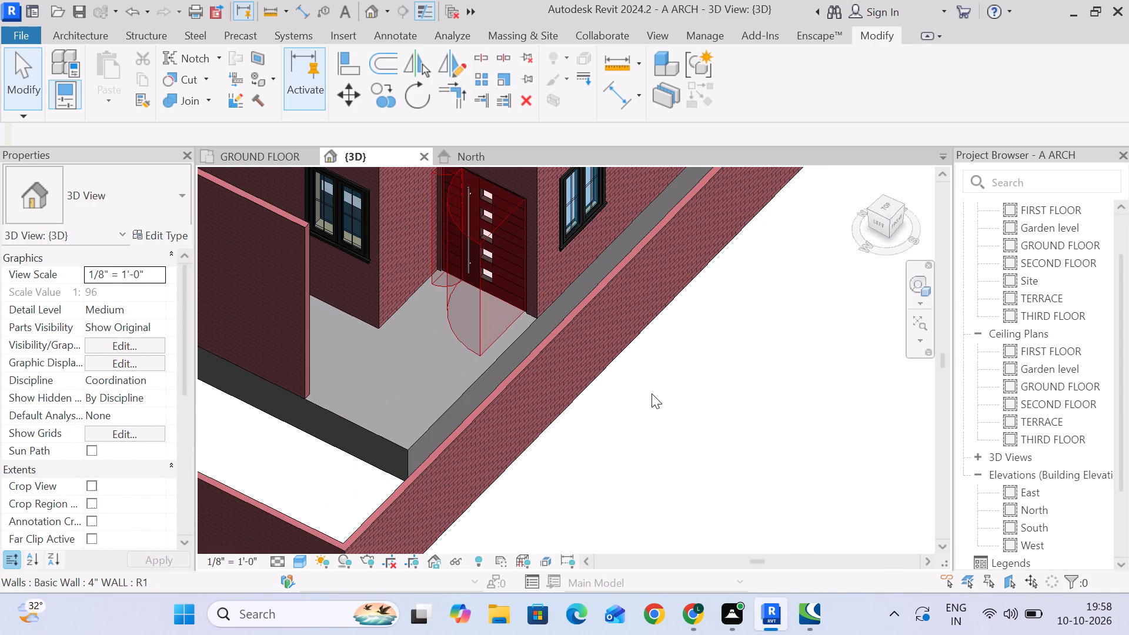
{"action": "scroll", "coordinate": [419, 380], "scroll_direction": "down", "scroll_amount": 1}
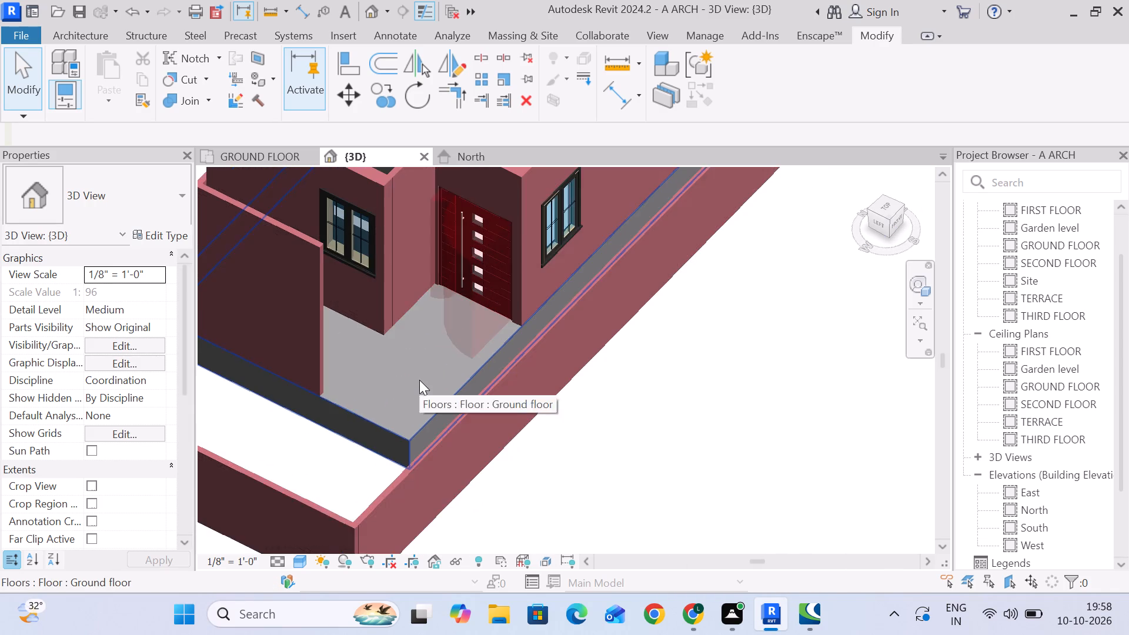
{"action": "scroll", "coordinate": [419, 380], "scroll_direction": "down", "scroll_amount": 1}
{"action": "scroll", "coordinate": [410, 357], "scroll_direction": "up", "scroll_amount": 2}
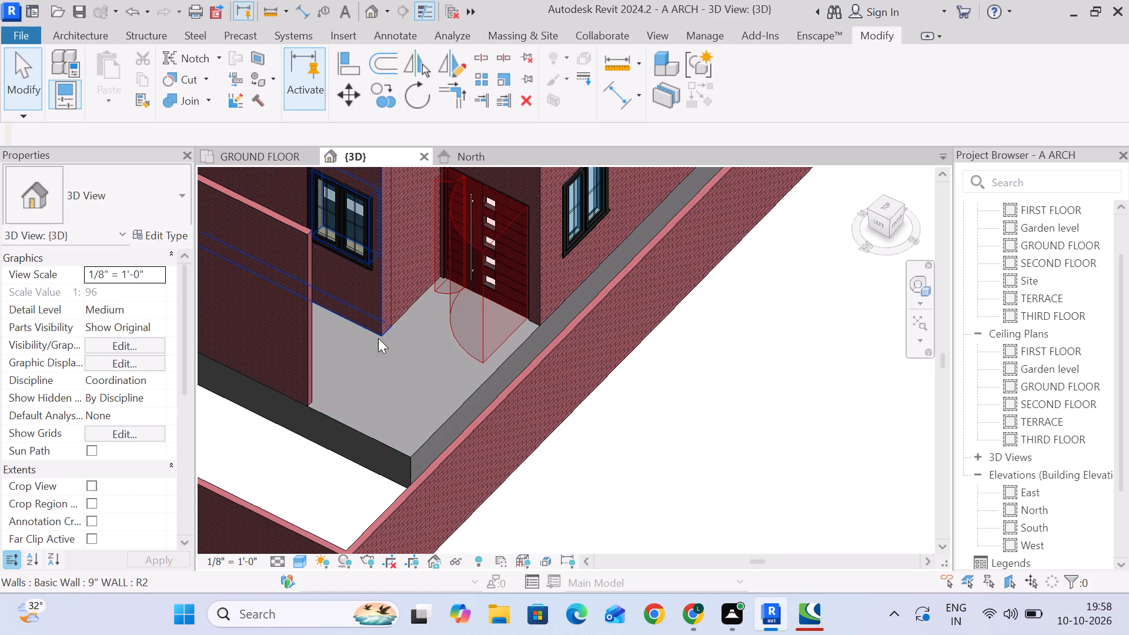
{"action": "scroll", "coordinate": [447, 393], "scroll_direction": "down", "scroll_amount": 2}
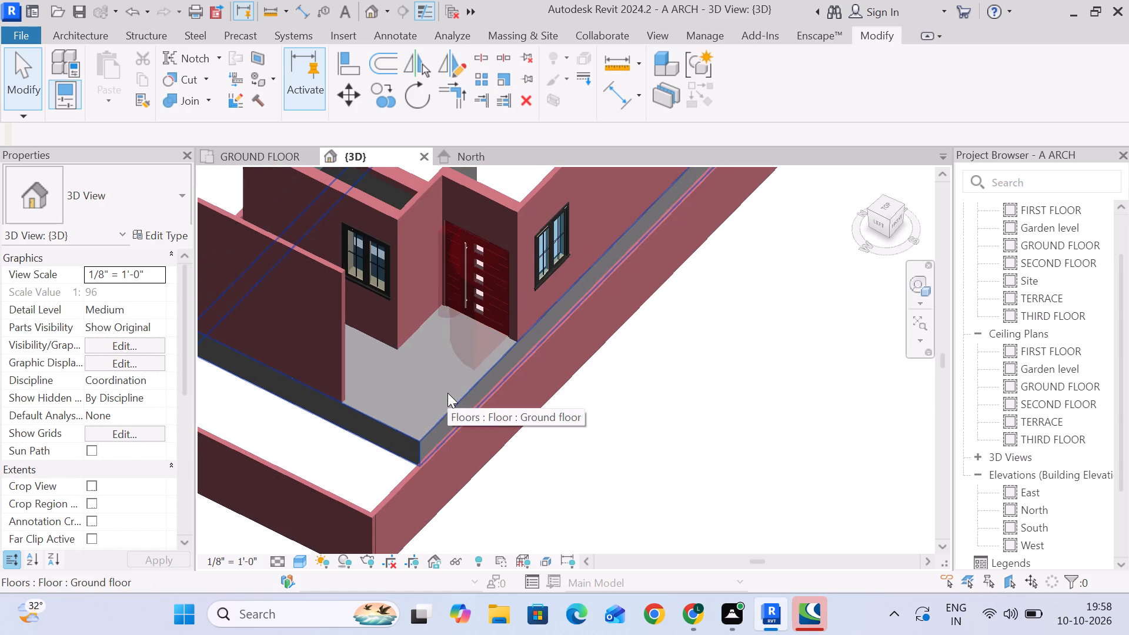
{"action": "middle_click_drag", "start_coordinate": [424, 393], "coordinate": [324, 384]}
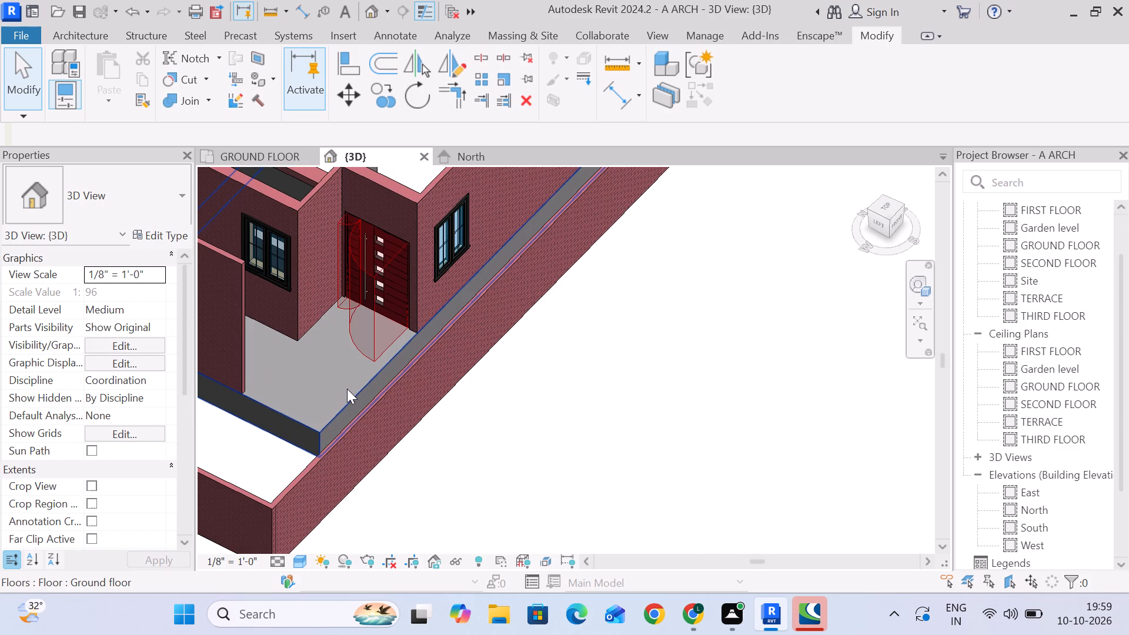
{"action": "scroll", "coordinate": [346, 387], "scroll_direction": "down", "scroll_amount": 2}
{"action": "middle_click_drag", "start_coordinate": [336, 379], "coordinate": [316, 367]}
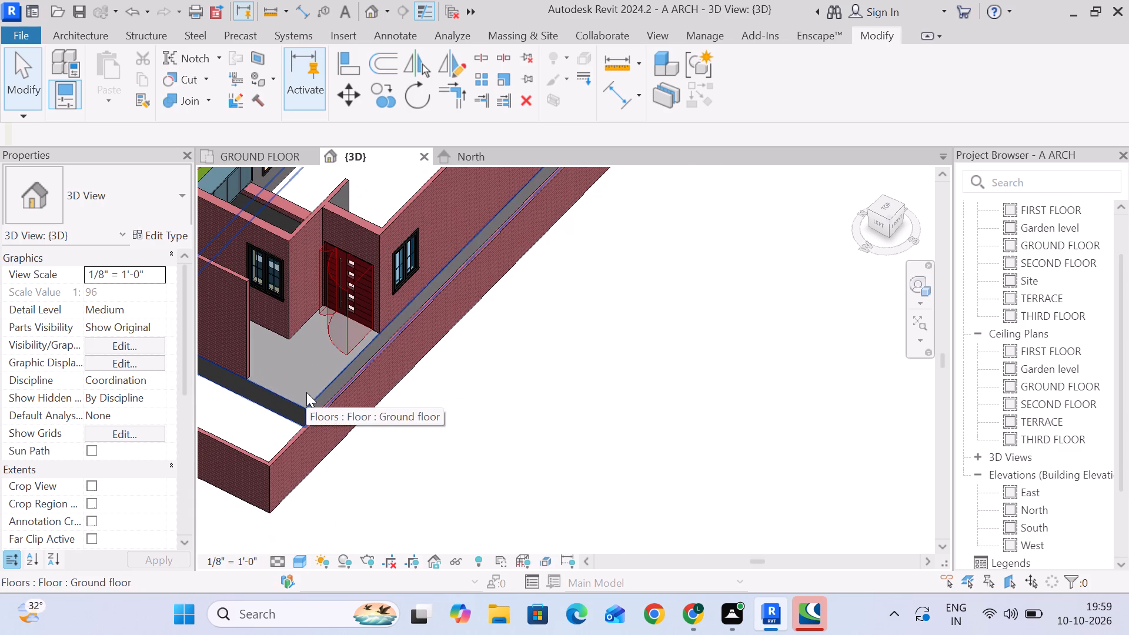
{"action": "scroll", "coordinate": [308, 381], "scroll_direction": "up", "scroll_amount": 1}
{"action": "middle_click_drag", "start_coordinate": [305, 382], "coordinate": [373, 435], "text": "shift"}
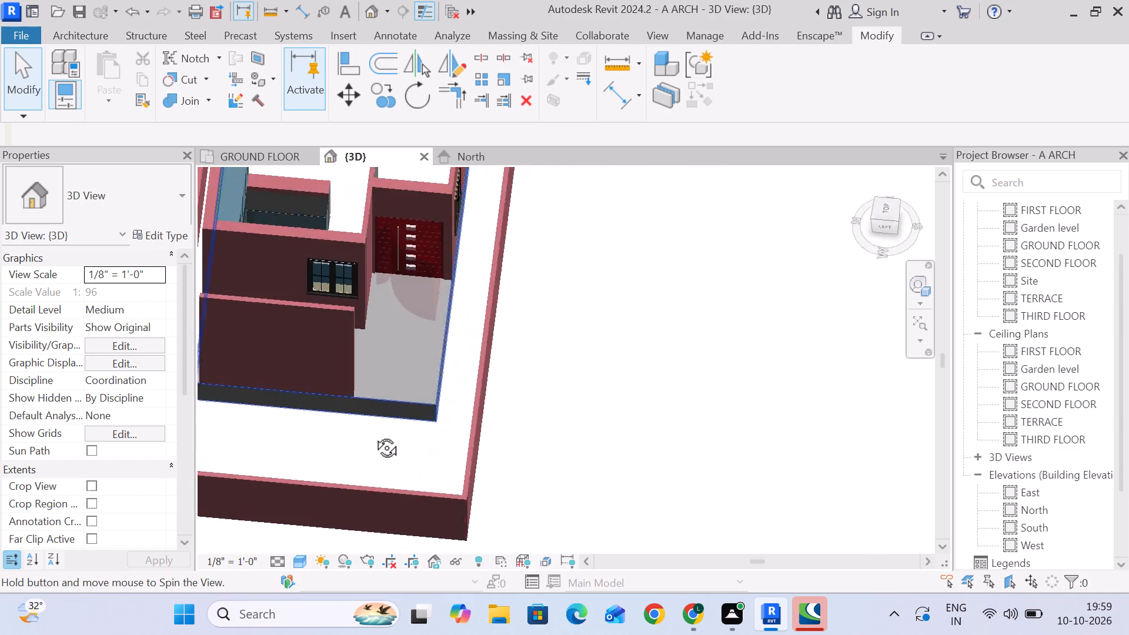
{"action": "middle_click_drag", "start_coordinate": [373, 435], "coordinate": [382, 437], "text": "shift"}
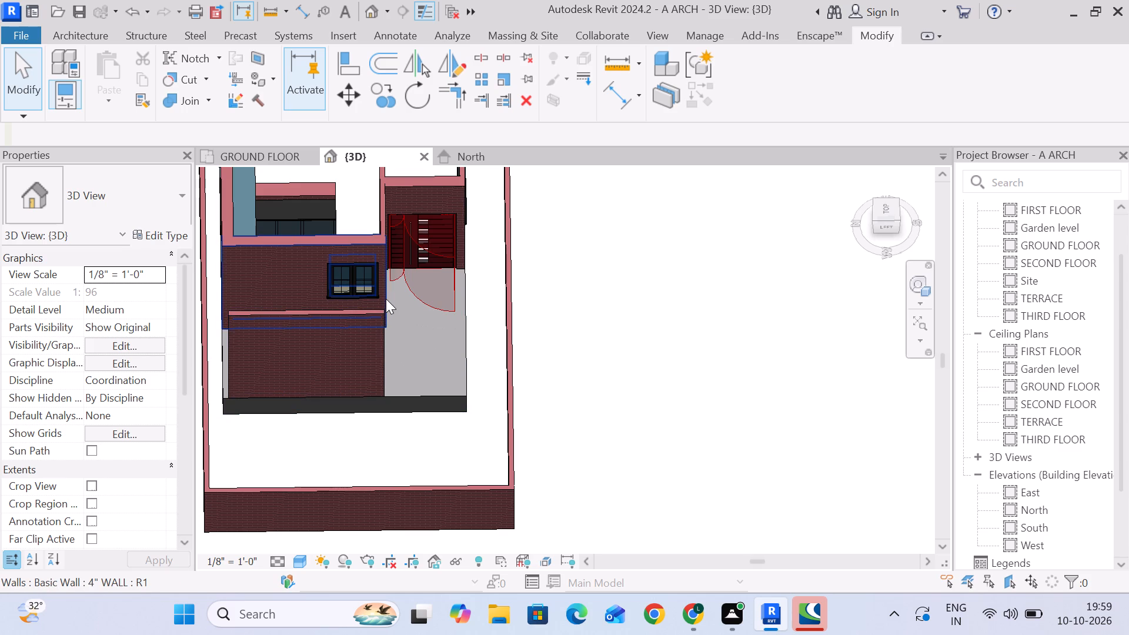
{"action": "scroll", "coordinate": [395, 296], "scroll_direction": "down", "scroll_amount": 1}
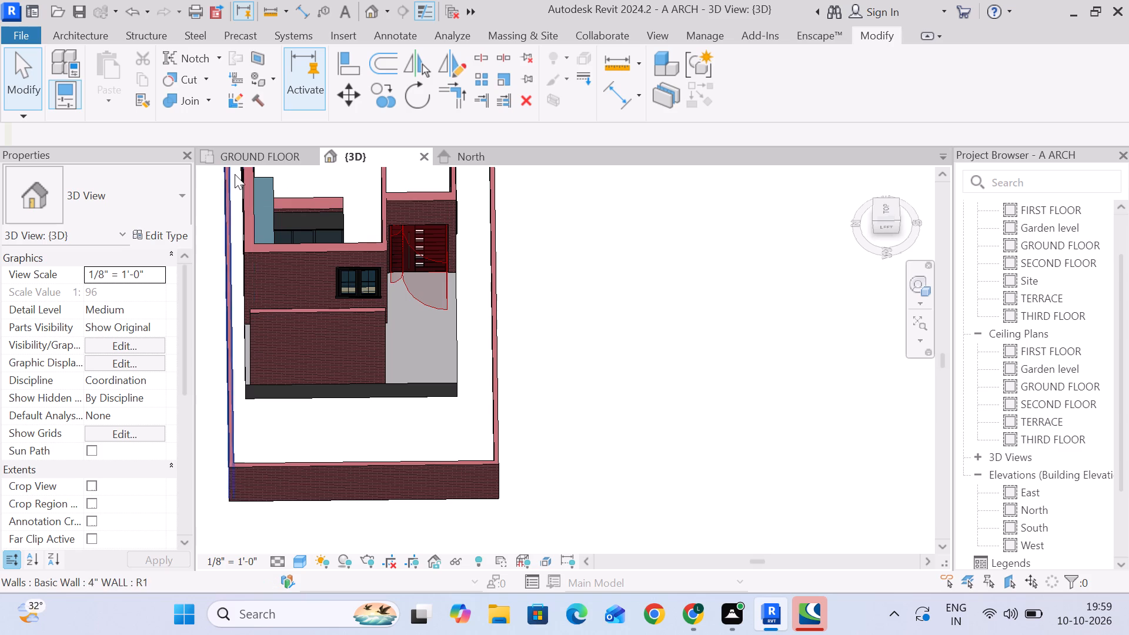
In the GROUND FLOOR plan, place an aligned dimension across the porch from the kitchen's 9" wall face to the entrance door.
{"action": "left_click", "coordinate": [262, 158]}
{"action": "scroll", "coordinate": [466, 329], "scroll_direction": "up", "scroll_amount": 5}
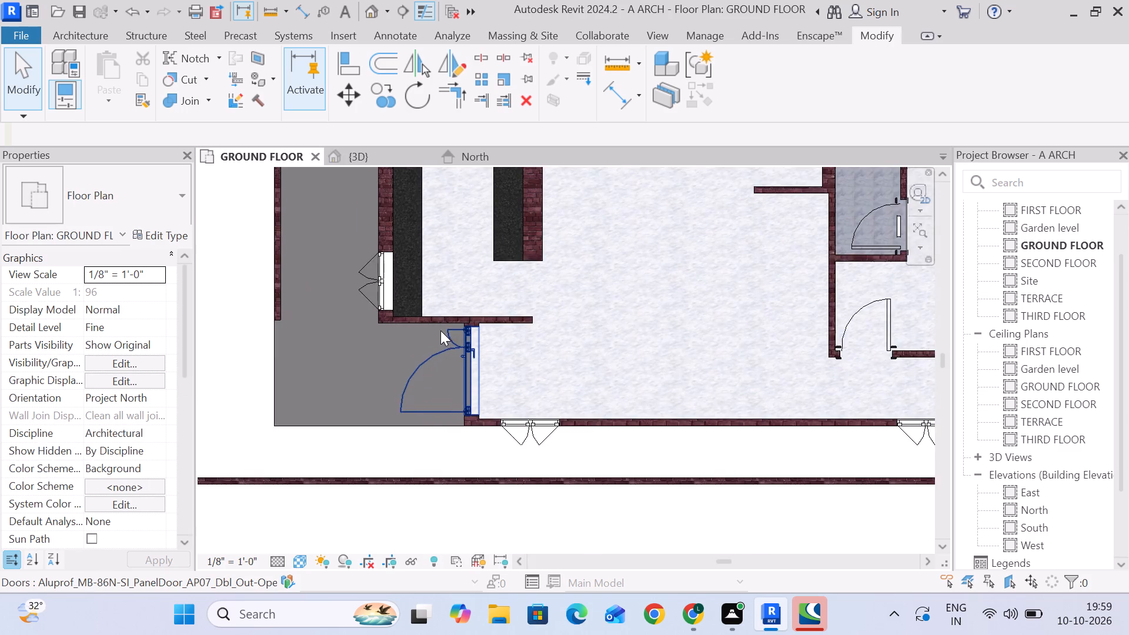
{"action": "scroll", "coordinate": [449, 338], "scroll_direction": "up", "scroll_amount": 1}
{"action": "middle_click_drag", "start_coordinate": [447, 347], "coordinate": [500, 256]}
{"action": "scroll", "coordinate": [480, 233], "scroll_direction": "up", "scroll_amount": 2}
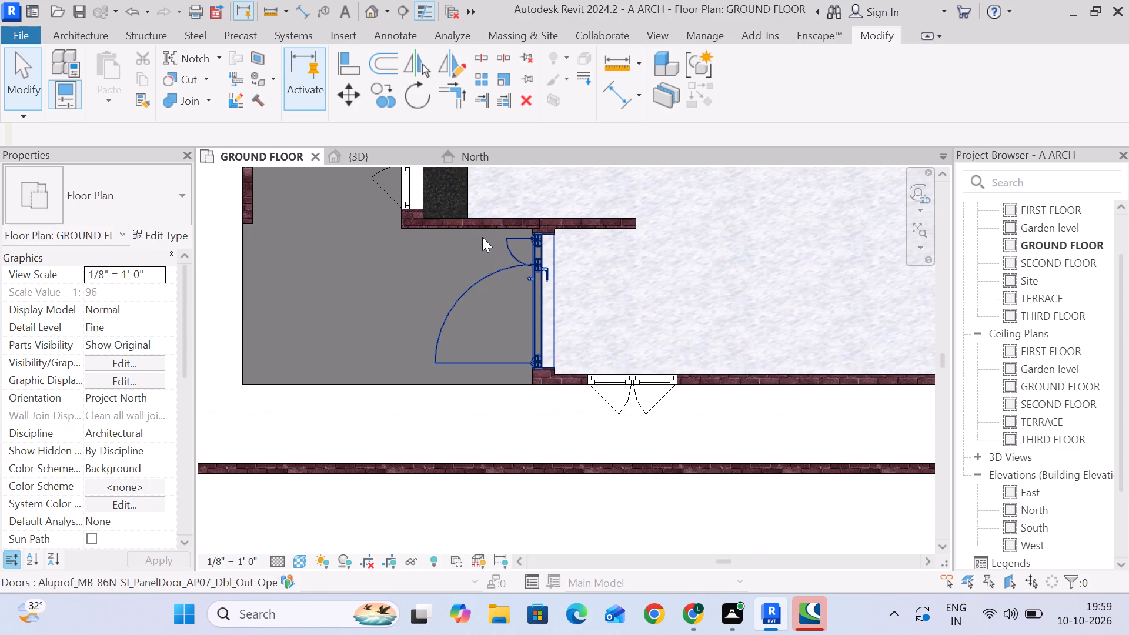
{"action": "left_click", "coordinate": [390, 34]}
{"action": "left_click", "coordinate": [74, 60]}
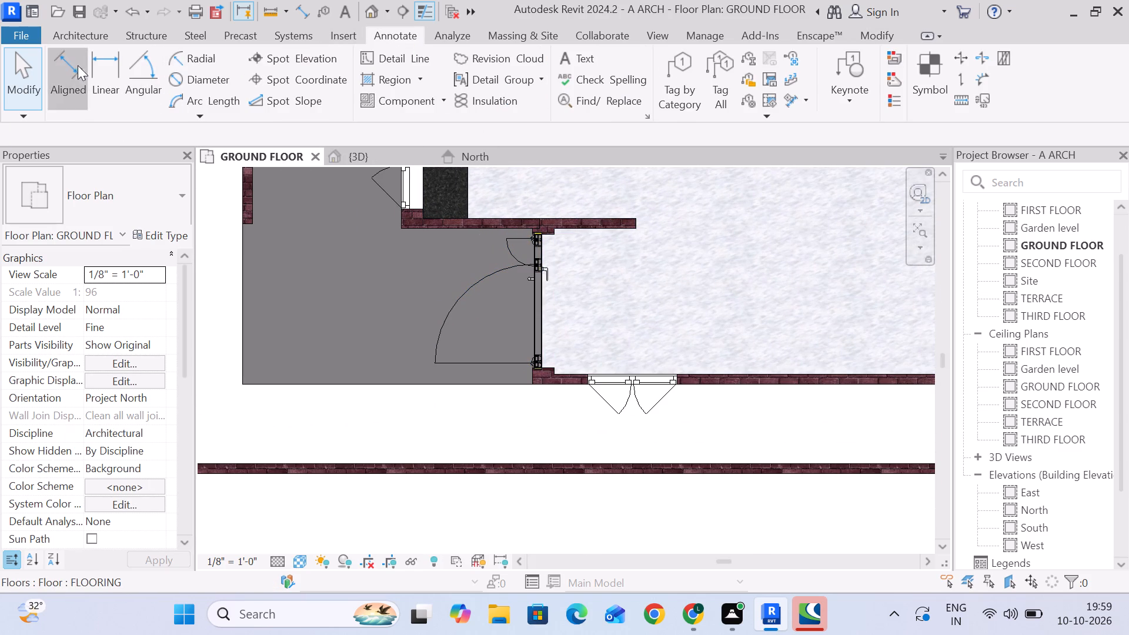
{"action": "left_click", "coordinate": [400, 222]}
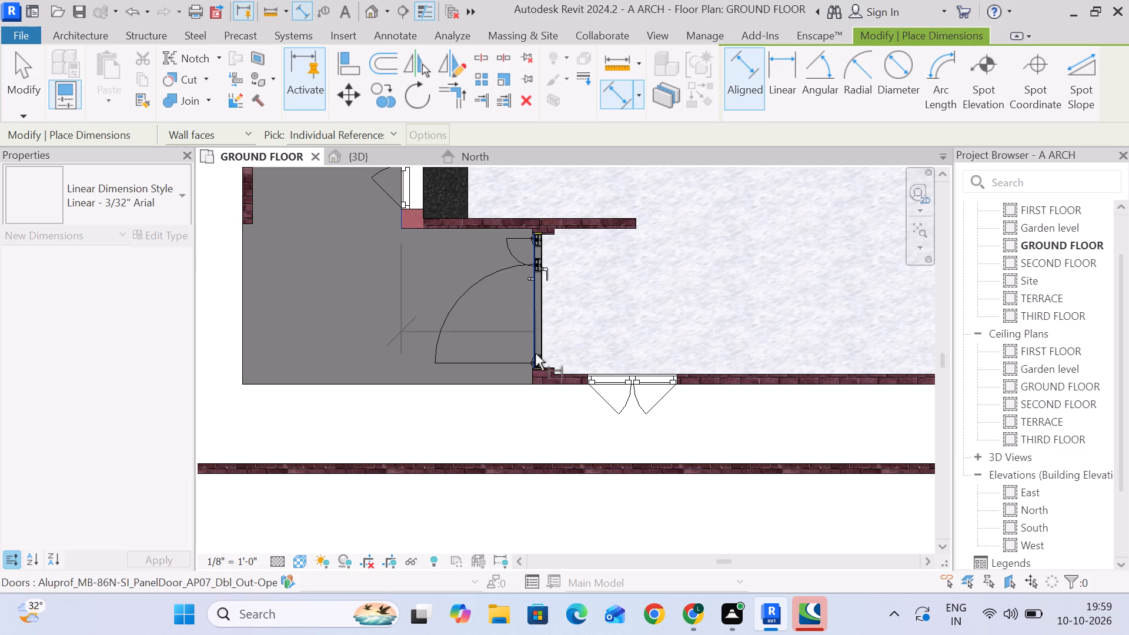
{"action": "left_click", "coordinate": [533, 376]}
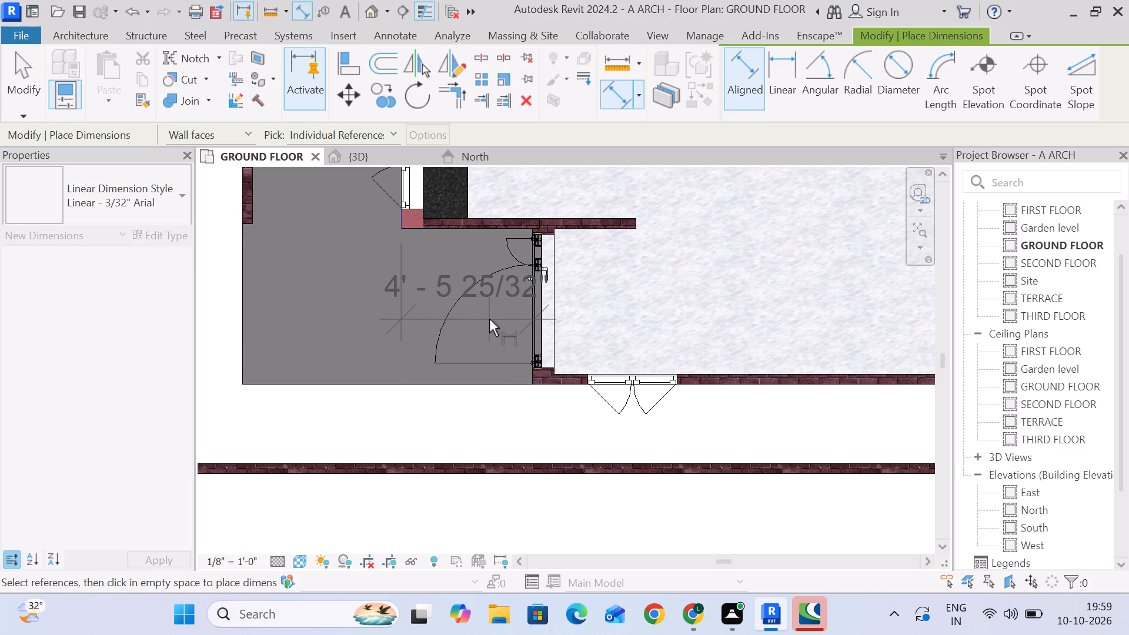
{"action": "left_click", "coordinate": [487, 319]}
Examine up close where the new dimension's witness line meets the entrance door frame.
{"action": "scroll", "coordinate": [492, 333], "scroll_direction": "up", "scroll_amount": 2}
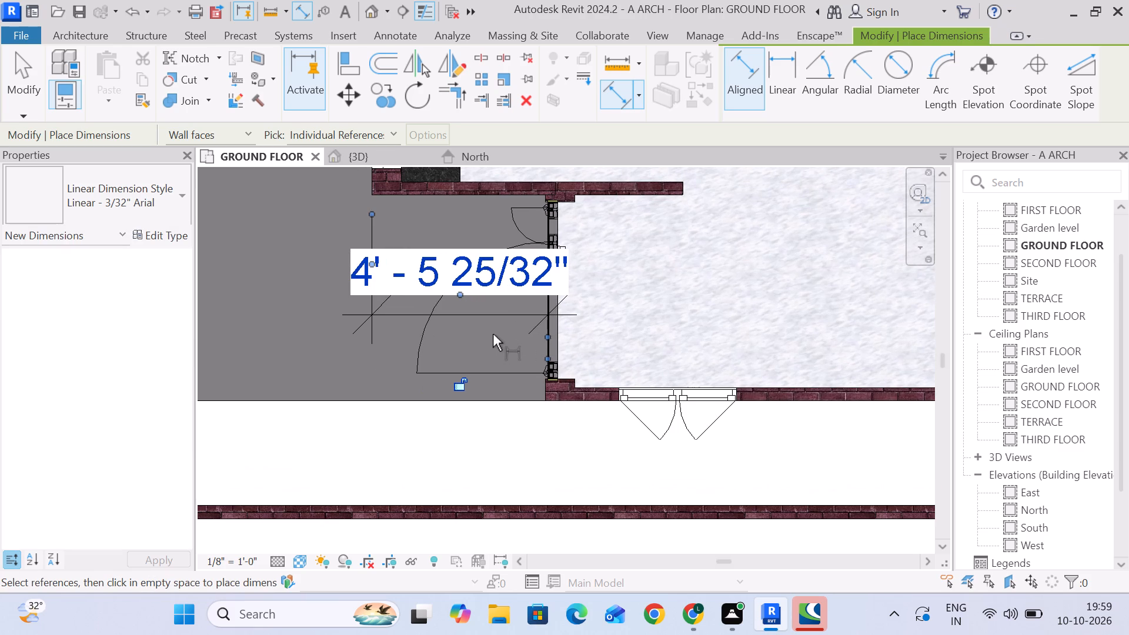
{"action": "scroll", "coordinate": [497, 334], "scroll_direction": "down", "scroll_amount": 2}
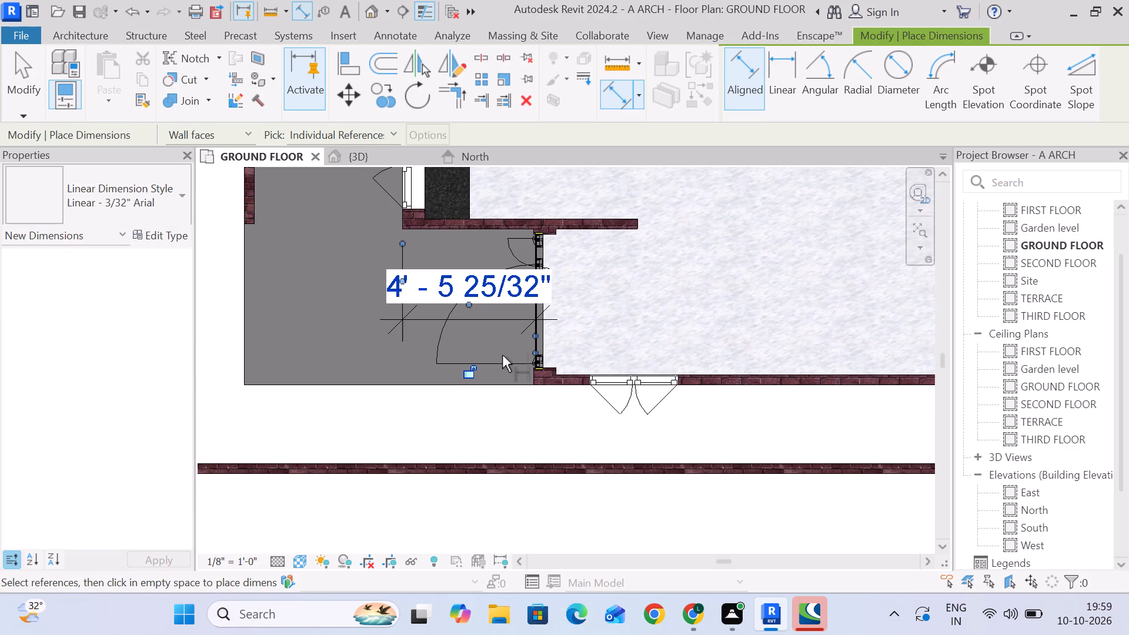
{"action": "scroll", "coordinate": [531, 379], "scroll_direction": "up", "scroll_amount": 5}
{"action": "scroll", "coordinate": [562, 246], "scroll_direction": "up", "scroll_amount": 3}
{"action": "scroll", "coordinate": [521, 272], "scroll_direction": "up", "scroll_amount": 9}
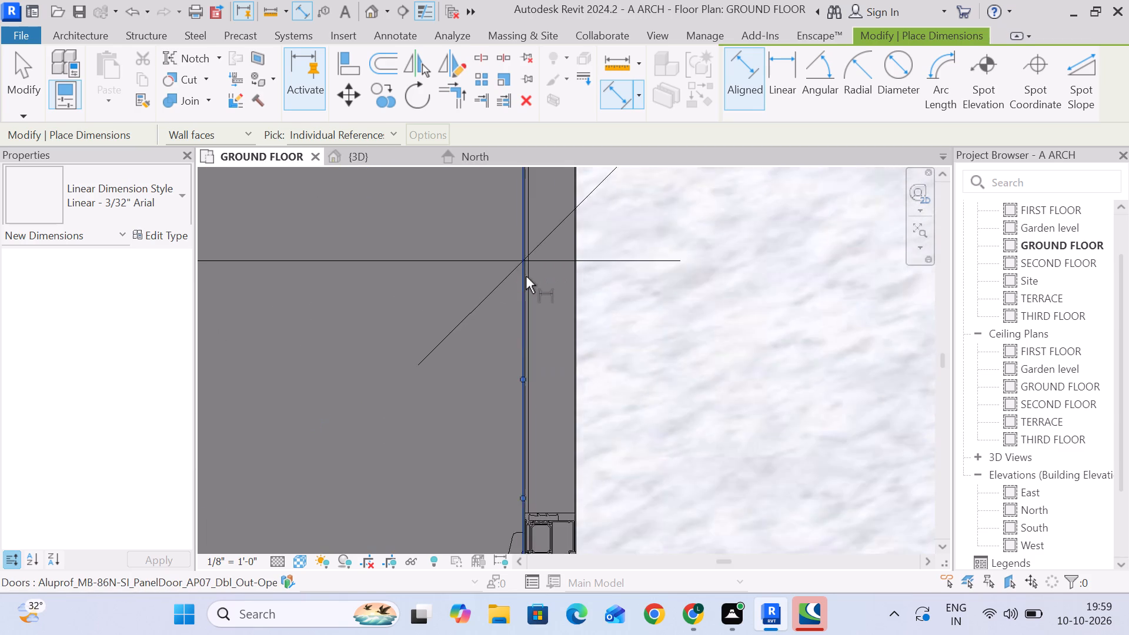
{"action": "scroll", "coordinate": [526, 276], "scroll_direction": "up", "scroll_amount": 8}
{"action": "scroll", "coordinate": [529, 252], "scroll_direction": "down", "scroll_amount": 11}
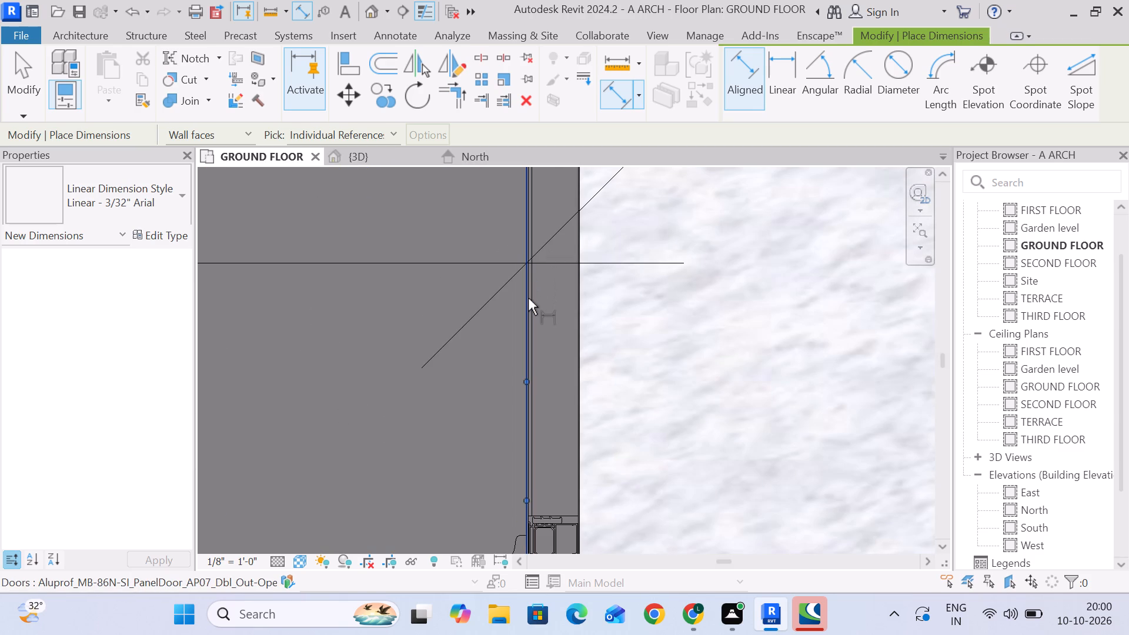
{"action": "key", "text": "Escape"}
Dimension the porch's overall width from the wall face beside the entrance door to the outer face of the opposite 4" wall.
{"action": "scroll", "coordinate": [528, 299], "scroll_direction": "down", "scroll_amount": 5}
{"action": "middle_click_drag", "start_coordinate": [546, 446], "coordinate": [566, 250]}
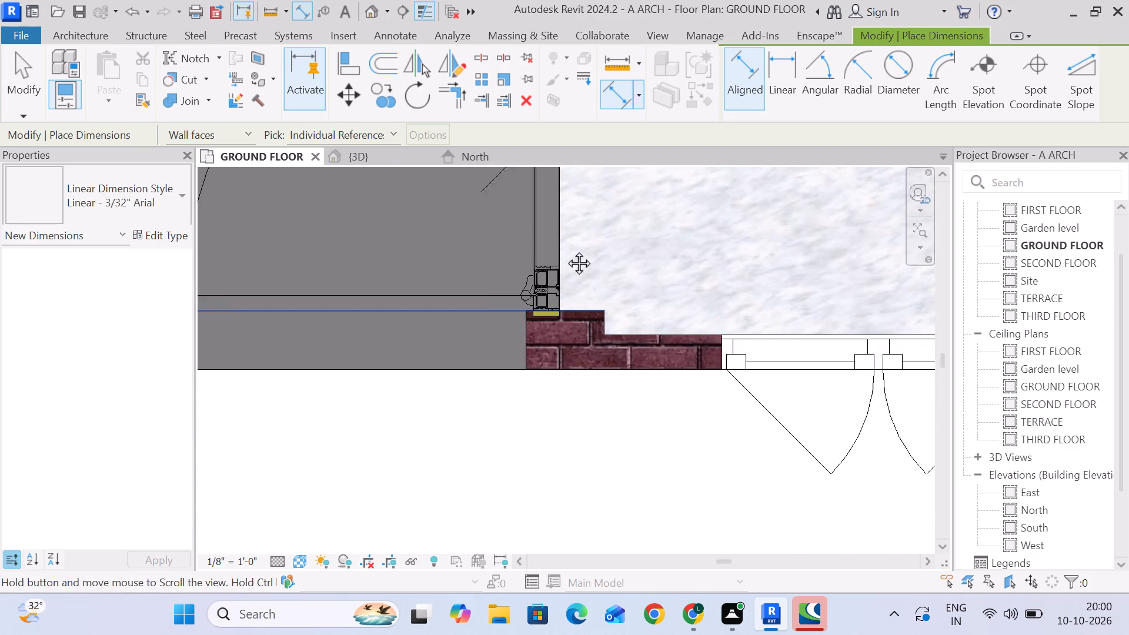
{"action": "middle_click_drag", "start_coordinate": [566, 250], "coordinate": [566, 249]}
{"action": "scroll", "coordinate": [534, 299], "scroll_direction": "up", "scroll_amount": 11}
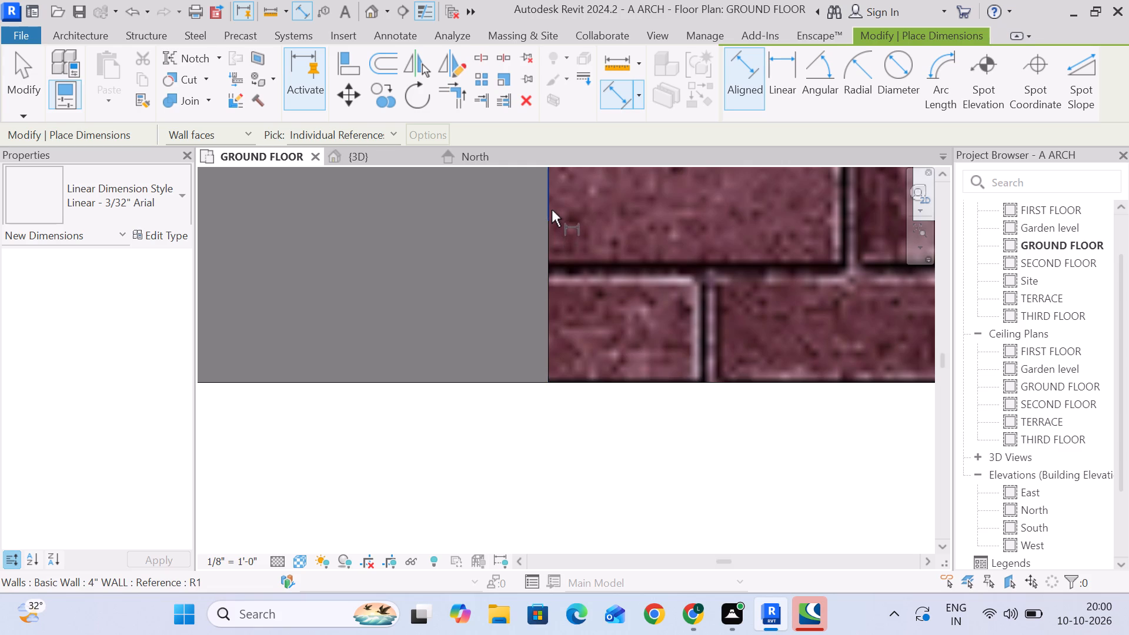
{"action": "left_click", "coordinate": [548, 247]}
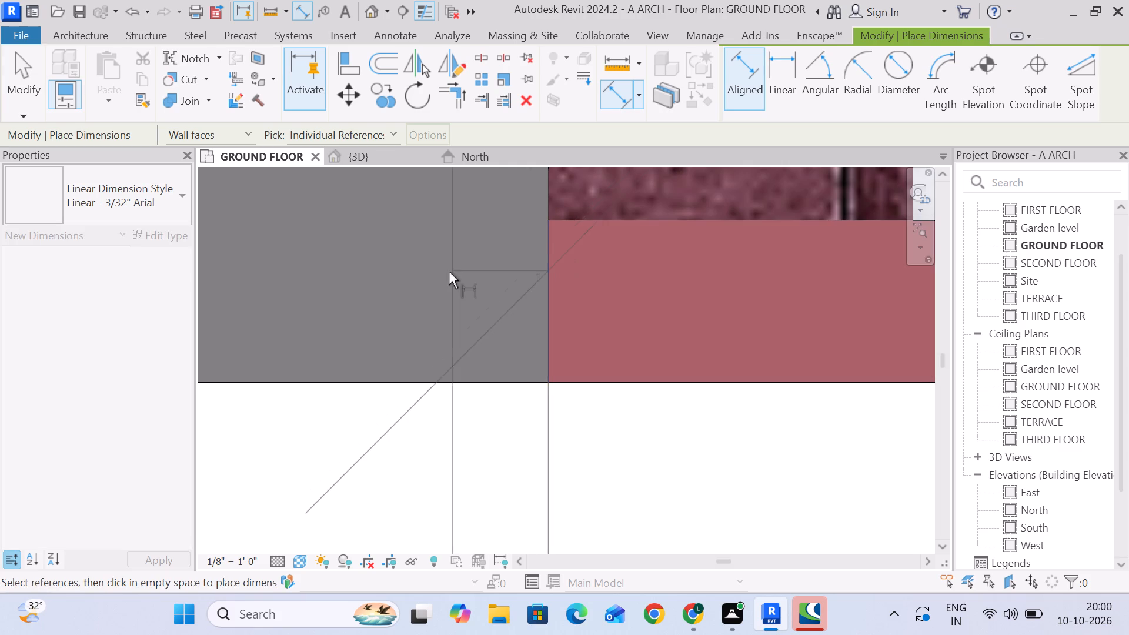
{"action": "scroll", "coordinate": [456, 274], "scroll_direction": "down", "scroll_amount": 11}
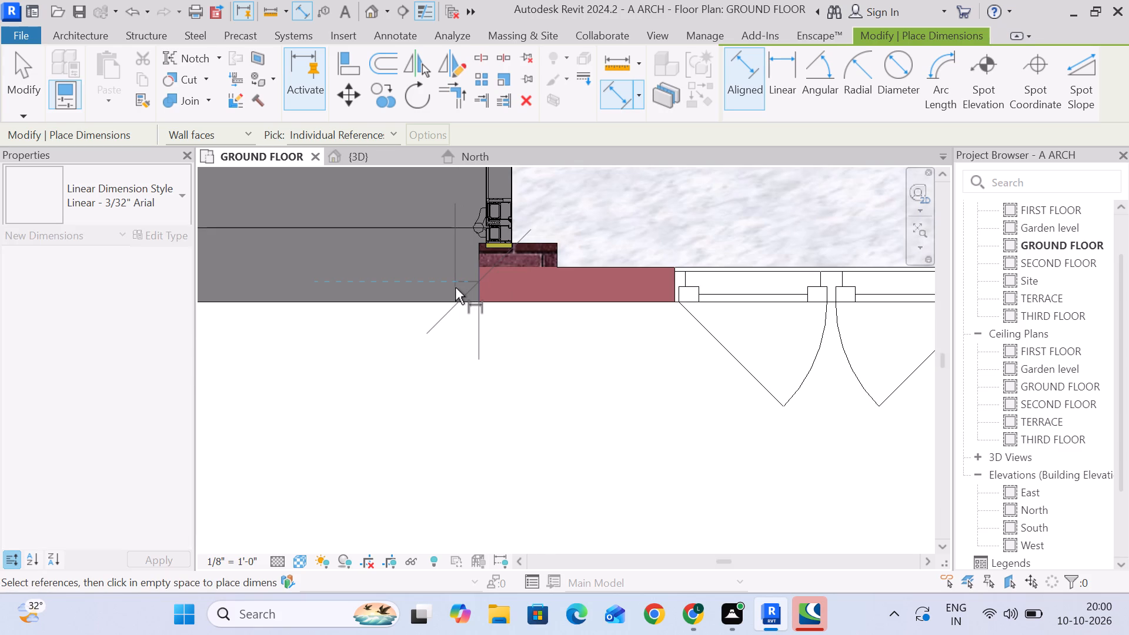
{"action": "scroll", "coordinate": [365, 281], "scroll_direction": "down", "scroll_amount": 4}
{"action": "middle_click_drag", "start_coordinate": [373, 287], "coordinate": [713, 365]}
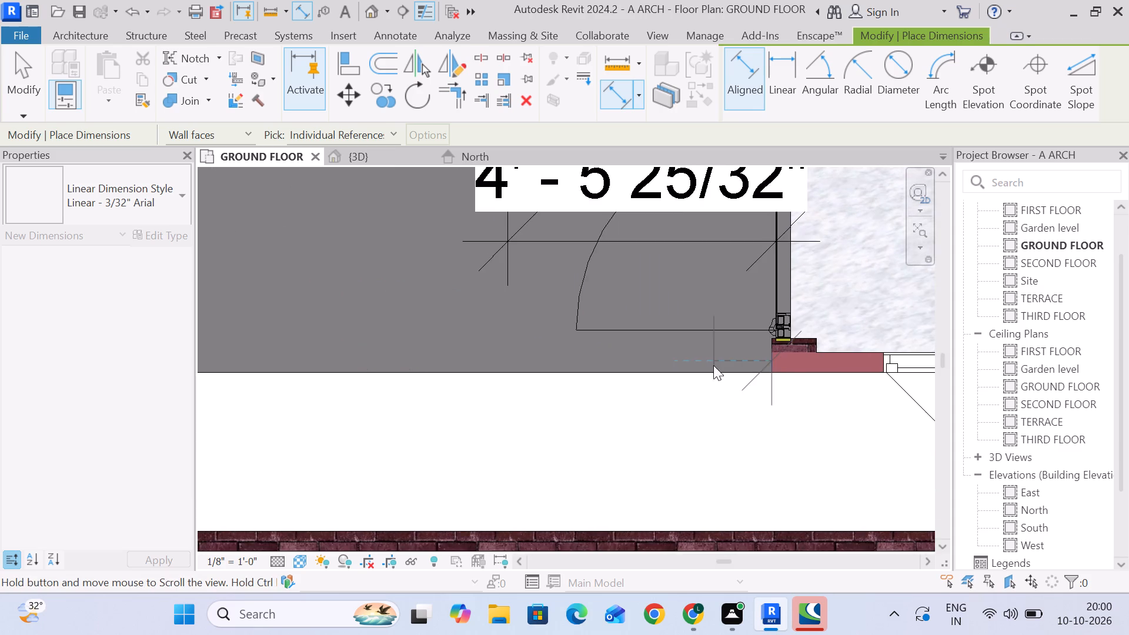
{"action": "middle_click_drag", "start_coordinate": [713, 365], "coordinate": [714, 365]}
{"action": "scroll", "coordinate": [644, 350], "scroll_direction": "down", "scroll_amount": 5}
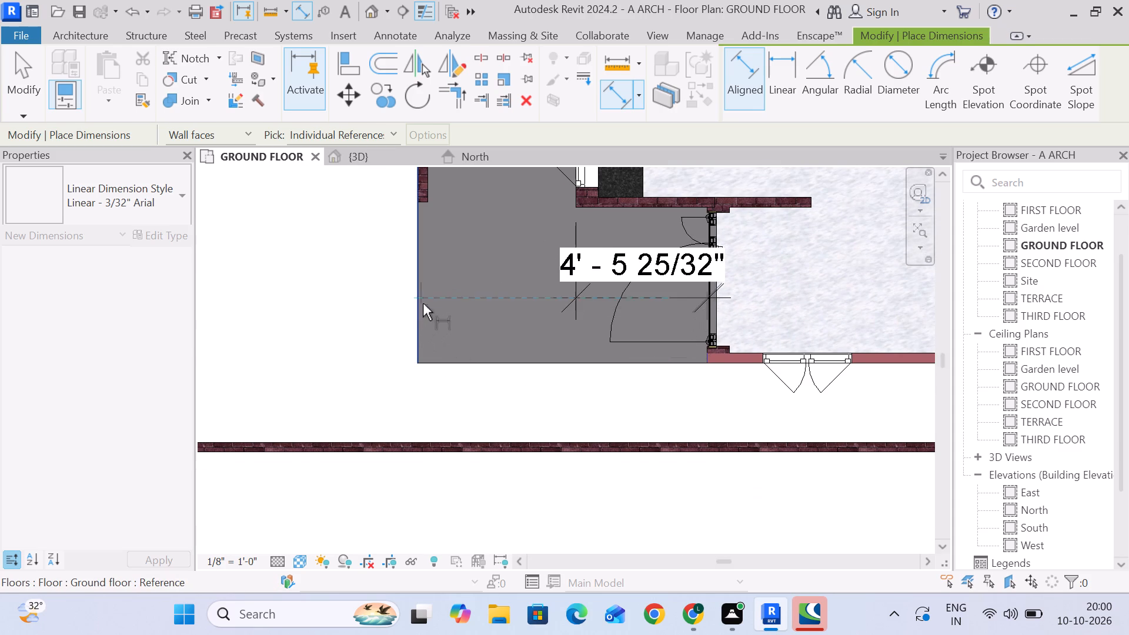
{"action": "middle_click_drag", "start_coordinate": [423, 303], "coordinate": [487, 454]}
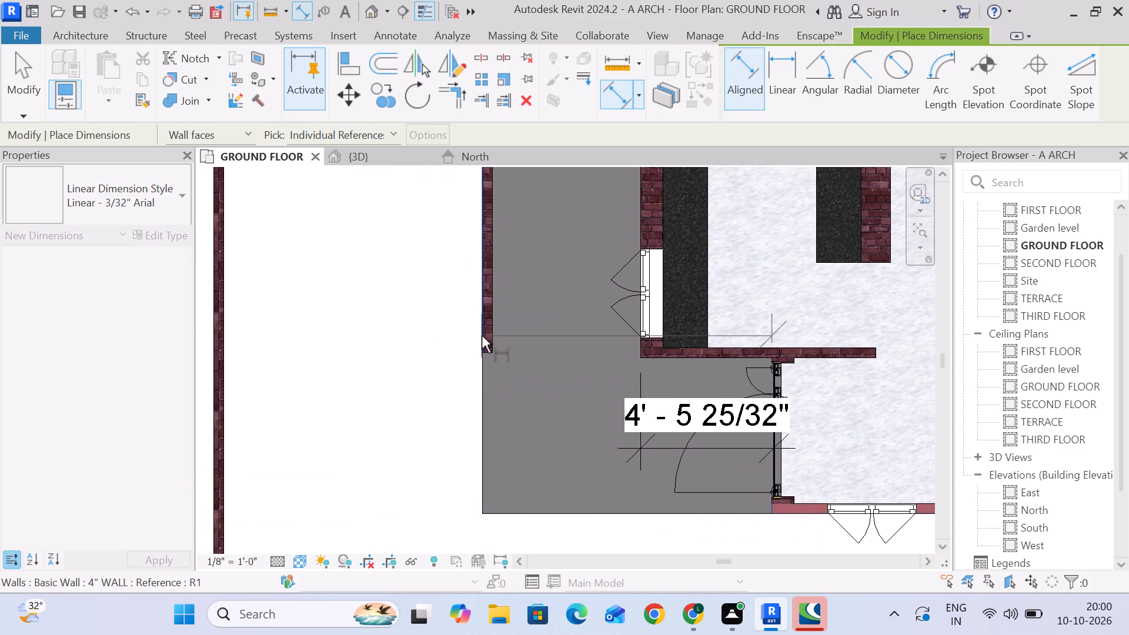
{"action": "scroll", "coordinate": [484, 340], "scroll_direction": "up", "scroll_amount": 4}
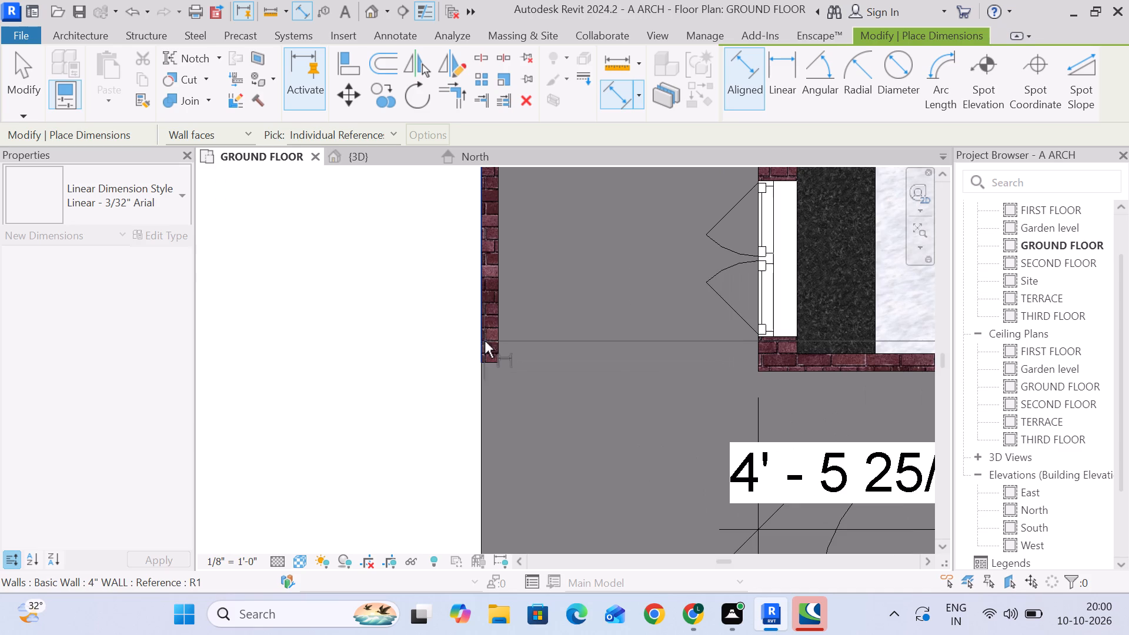
{"action": "left_click", "coordinate": [481, 342]}
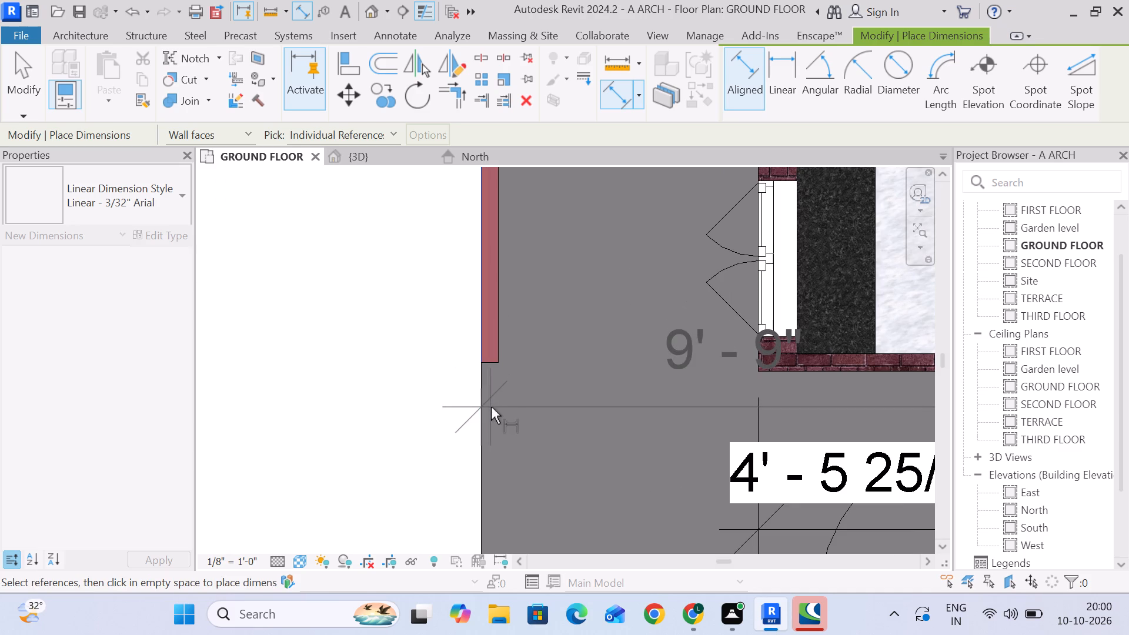
{"action": "scroll", "coordinate": [521, 438], "scroll_direction": "down", "scroll_amount": 3}
{"action": "middle_click_drag", "start_coordinate": [523, 436], "coordinate": [406, 381]}
{"action": "scroll", "coordinate": [433, 385], "scroll_direction": "down", "scroll_amount": 2}
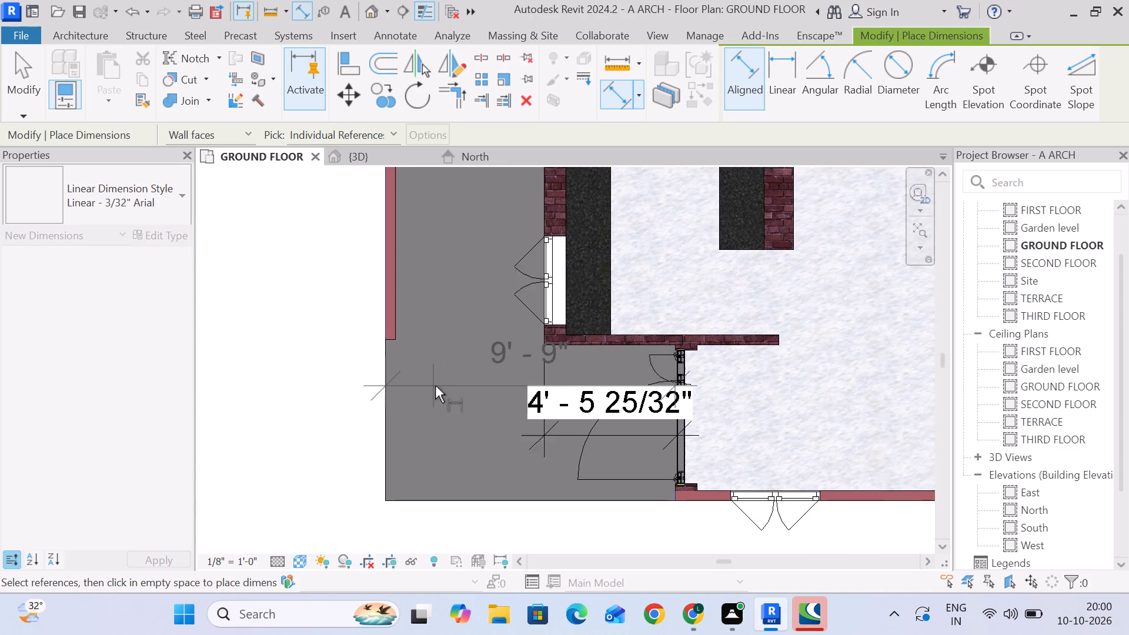
{"action": "left_click", "coordinate": [454, 387]}
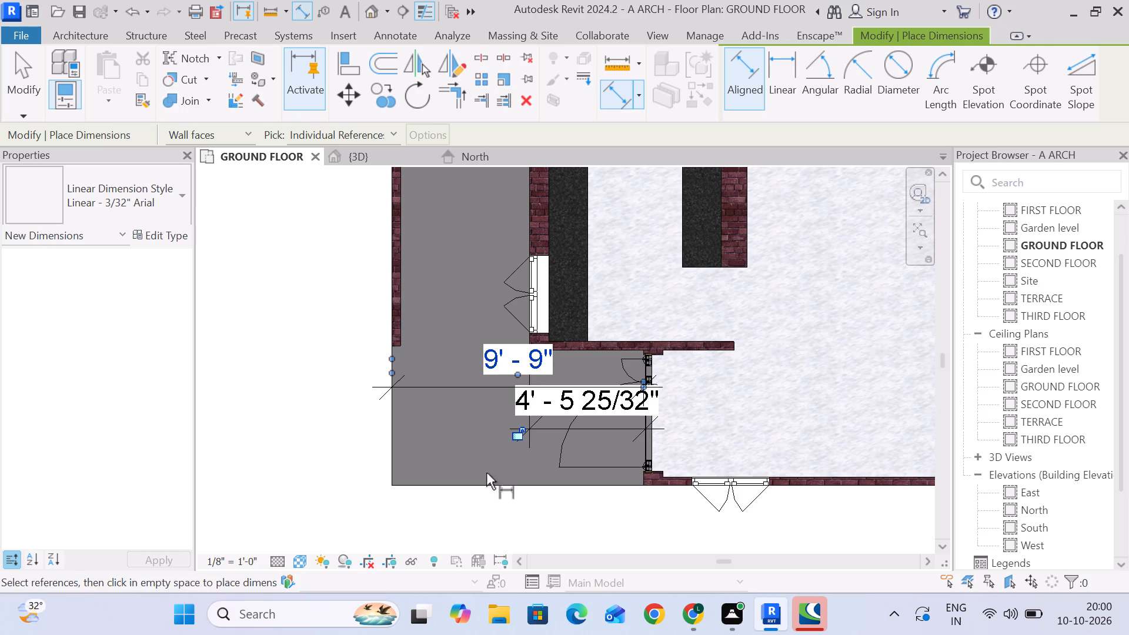
{"action": "left_click", "coordinate": [12, 76]}
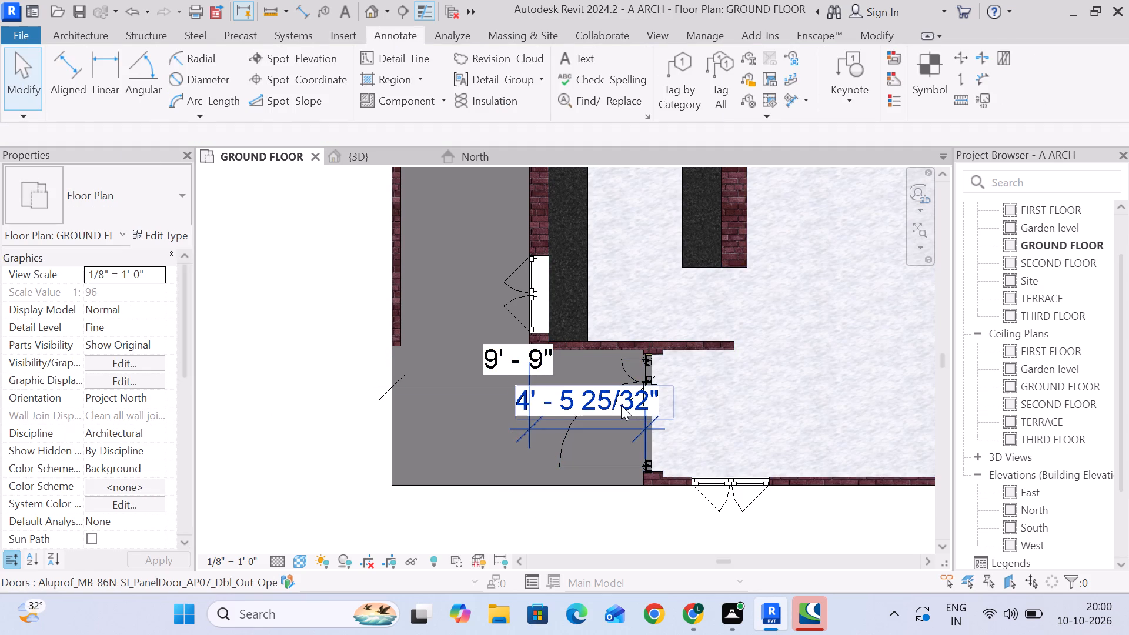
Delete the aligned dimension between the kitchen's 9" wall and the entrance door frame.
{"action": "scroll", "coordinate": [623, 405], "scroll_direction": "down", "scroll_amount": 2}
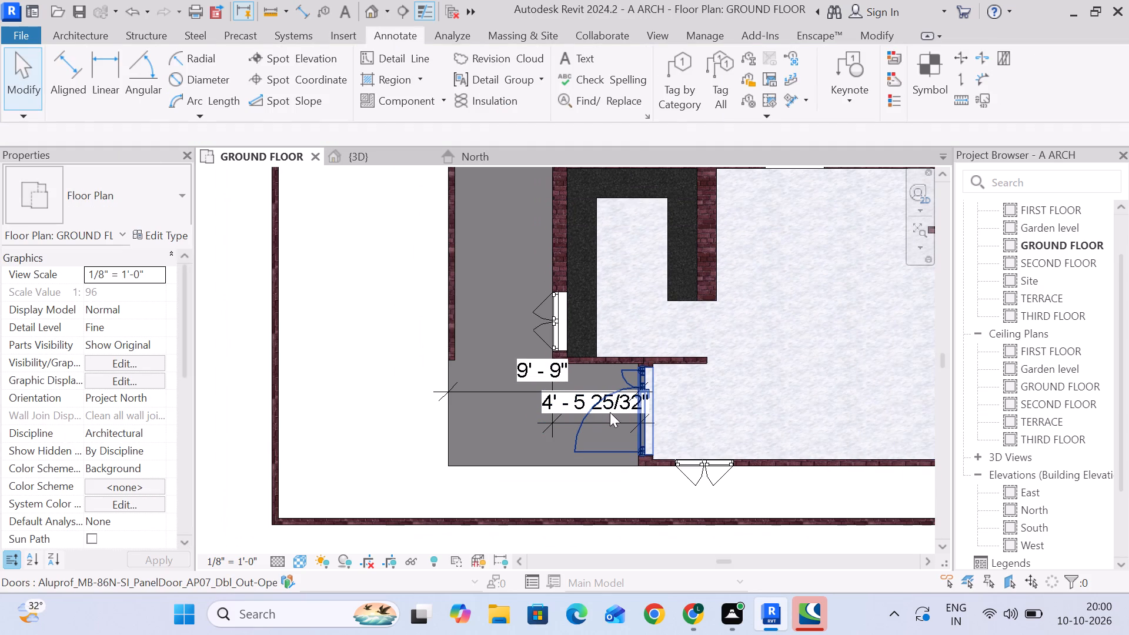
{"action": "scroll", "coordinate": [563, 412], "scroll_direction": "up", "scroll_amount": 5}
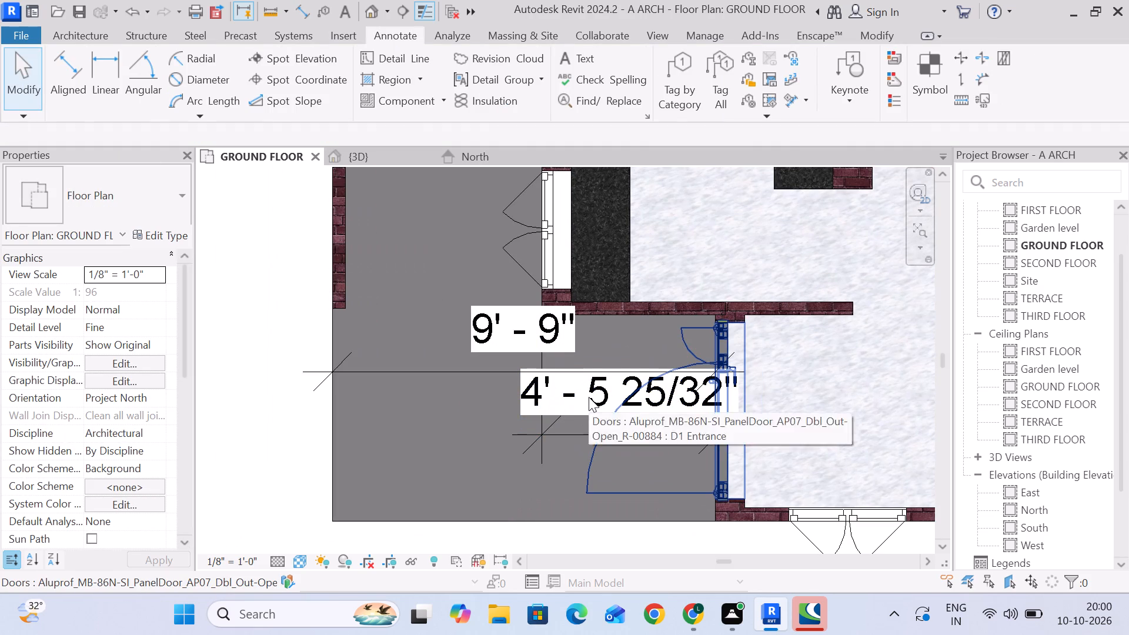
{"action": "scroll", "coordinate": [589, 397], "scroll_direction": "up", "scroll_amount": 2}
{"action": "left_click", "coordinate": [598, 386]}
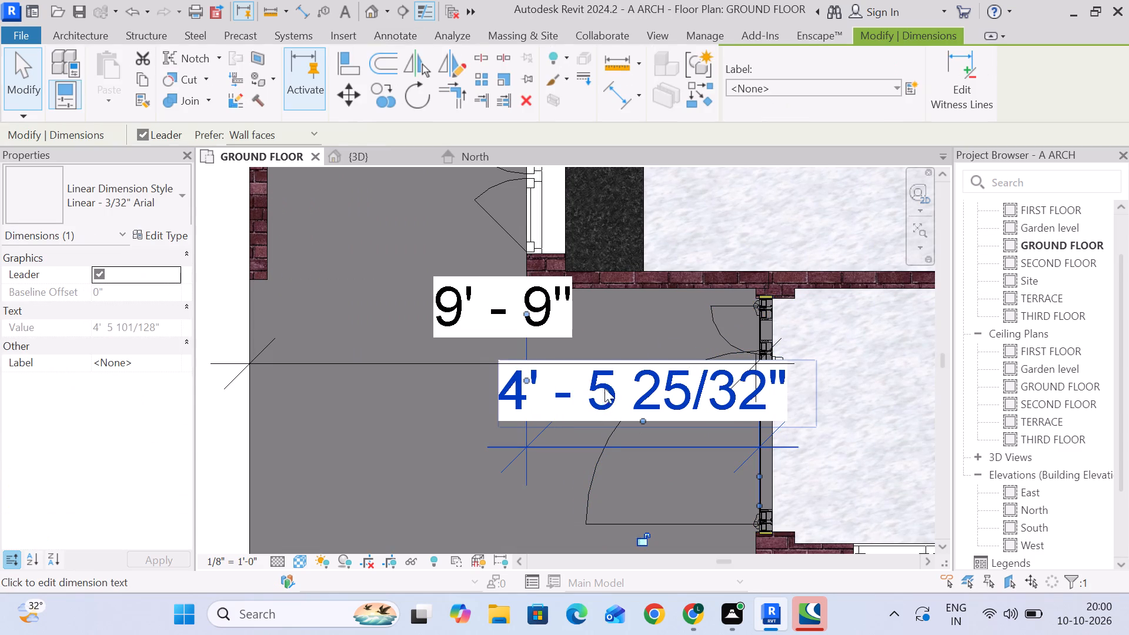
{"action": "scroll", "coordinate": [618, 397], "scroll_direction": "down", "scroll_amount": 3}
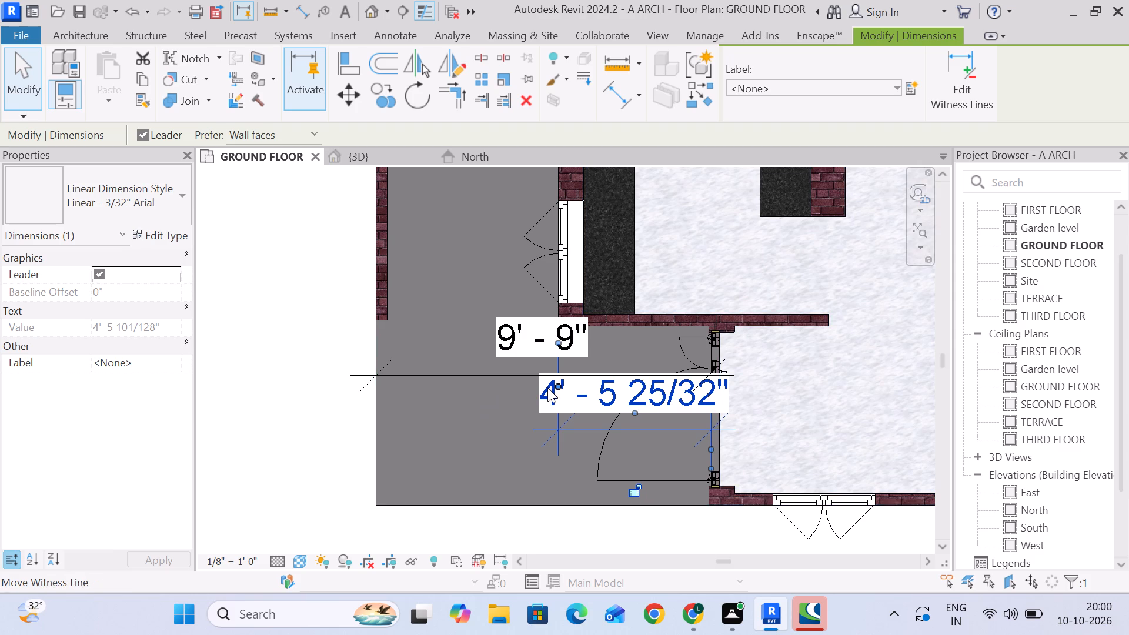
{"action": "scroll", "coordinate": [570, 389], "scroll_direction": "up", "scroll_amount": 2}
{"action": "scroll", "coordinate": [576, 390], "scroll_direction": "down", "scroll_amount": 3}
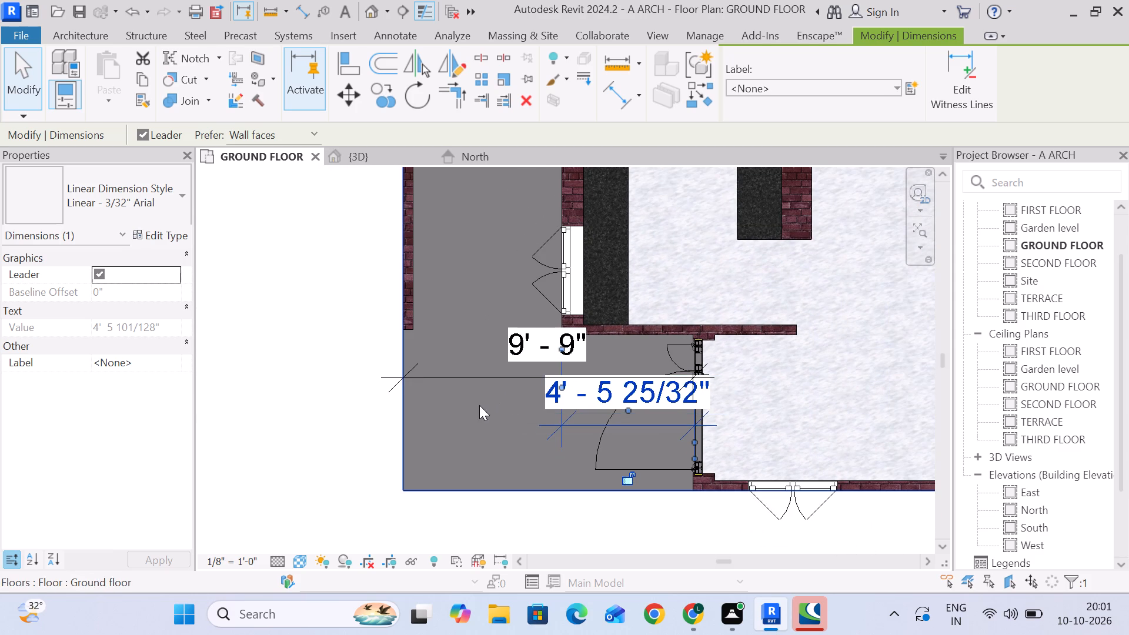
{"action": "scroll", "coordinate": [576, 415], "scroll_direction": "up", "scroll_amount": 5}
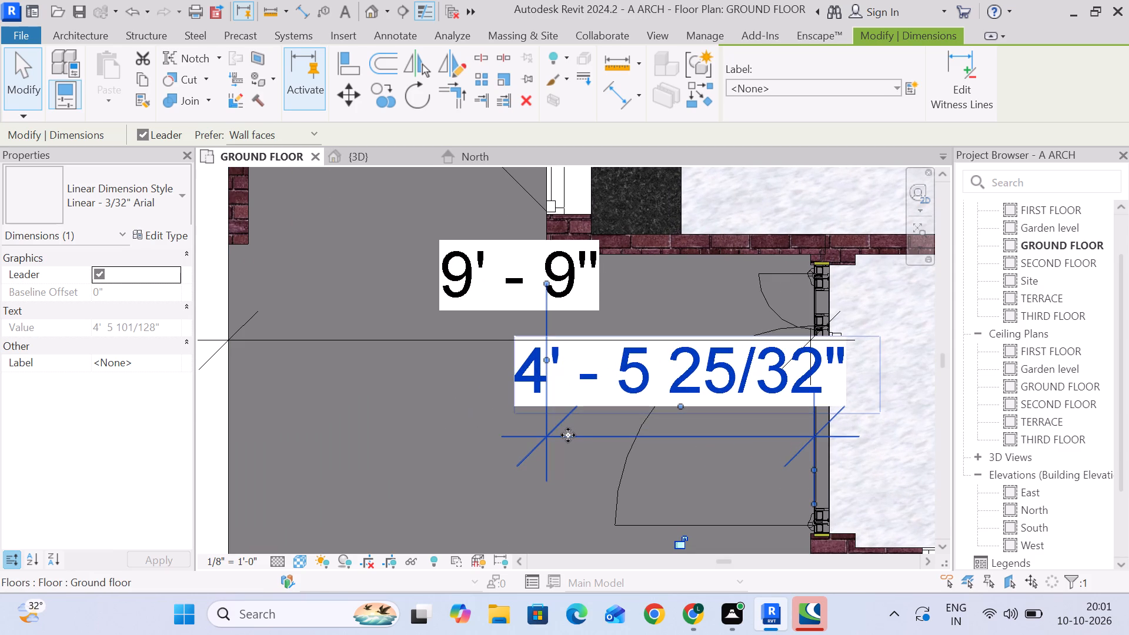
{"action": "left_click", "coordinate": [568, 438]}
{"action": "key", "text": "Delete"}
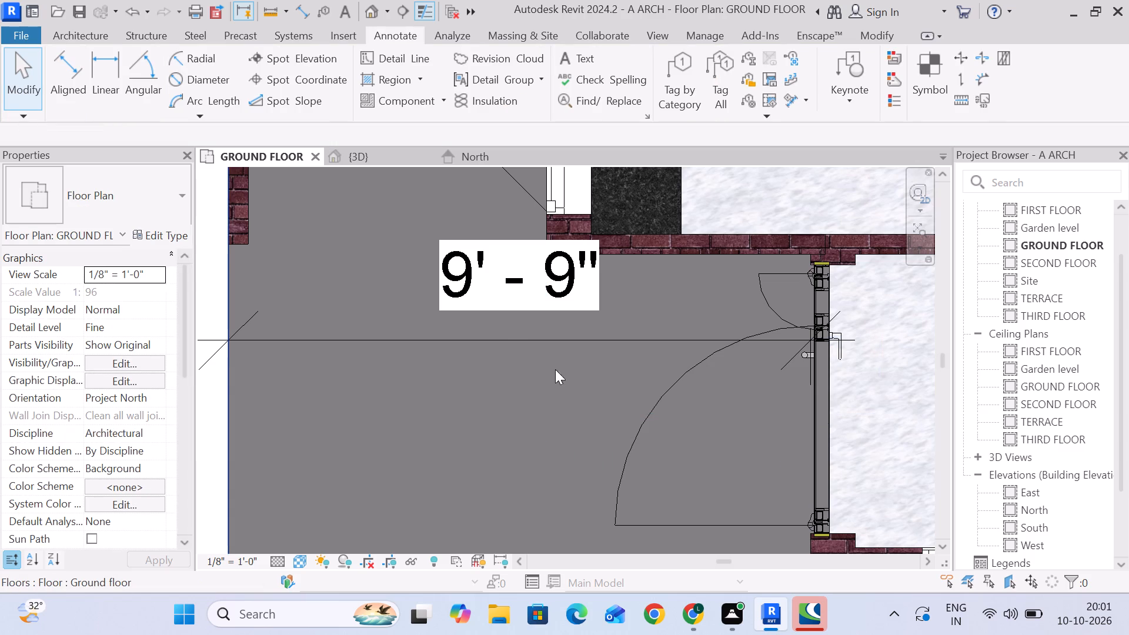
Place an aligned dimension from the kitchen's outer wall face to the 9" wall face beside the entrance door.
{"action": "scroll", "coordinate": [830, 350], "scroll_direction": "up", "scroll_amount": 5}
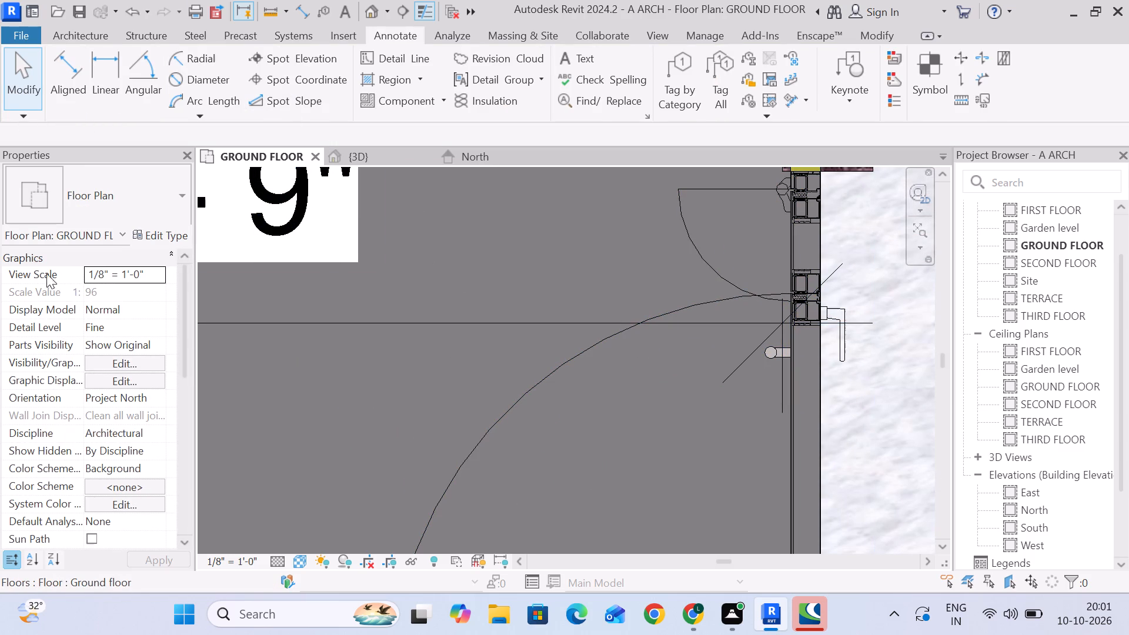
{"action": "left_click", "coordinate": [82, 63]}
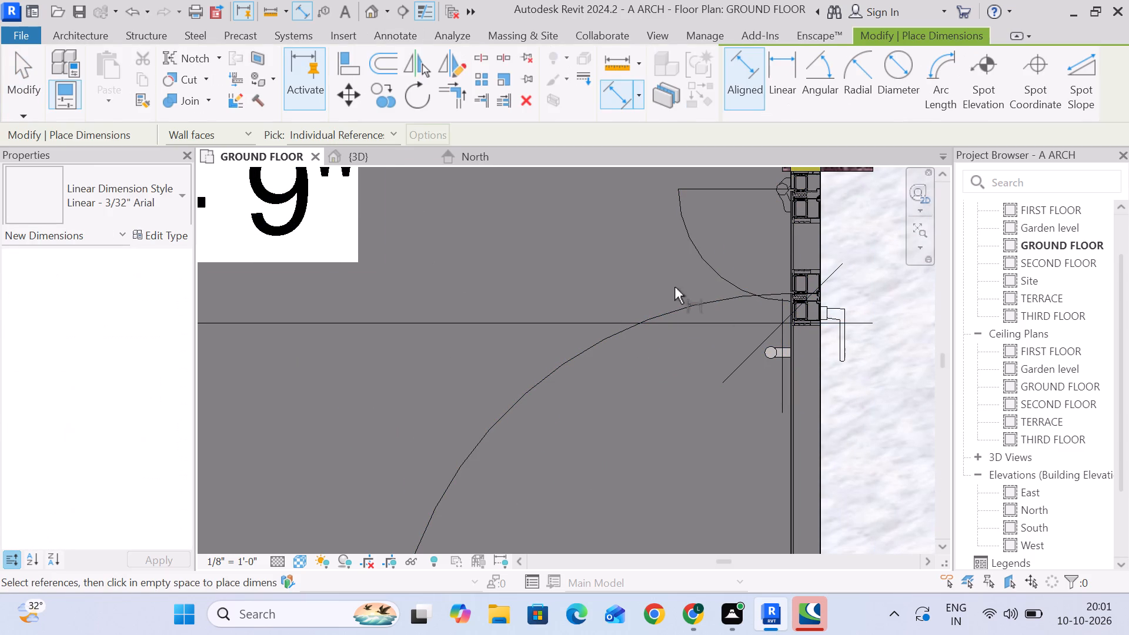
{"action": "scroll", "coordinate": [652, 282], "scroll_direction": "down", "scroll_amount": 5}
{"action": "middle_click_drag", "start_coordinate": [528, 270], "coordinate": [565, 358]}
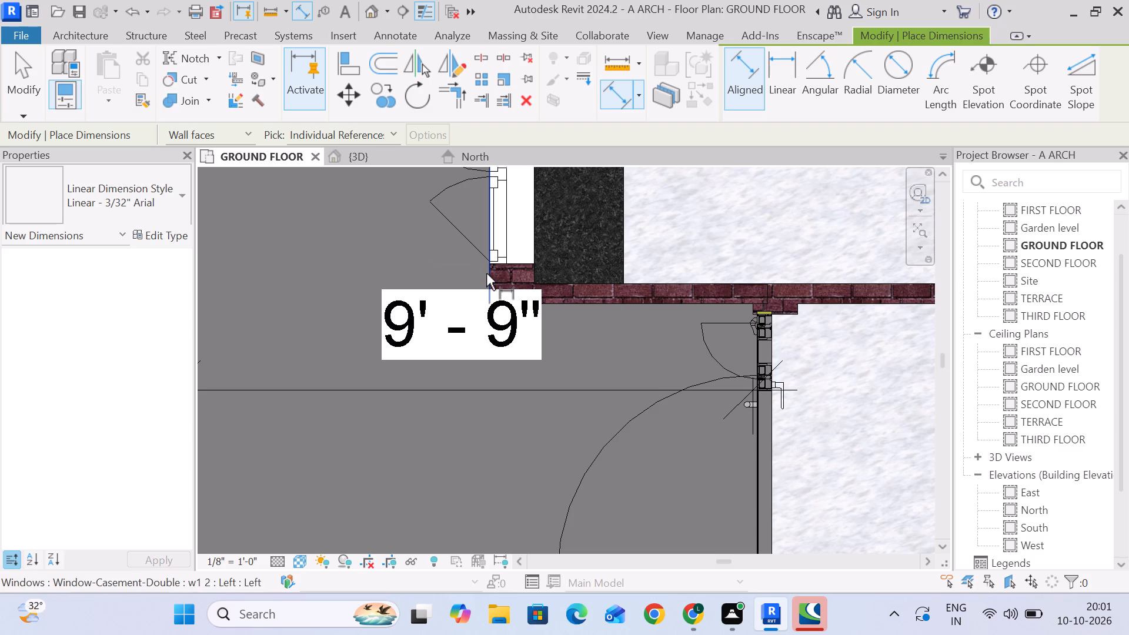
{"action": "left_click", "coordinate": [486, 273]}
{"action": "scroll", "coordinate": [755, 309], "scroll_direction": "up", "scroll_amount": 9}
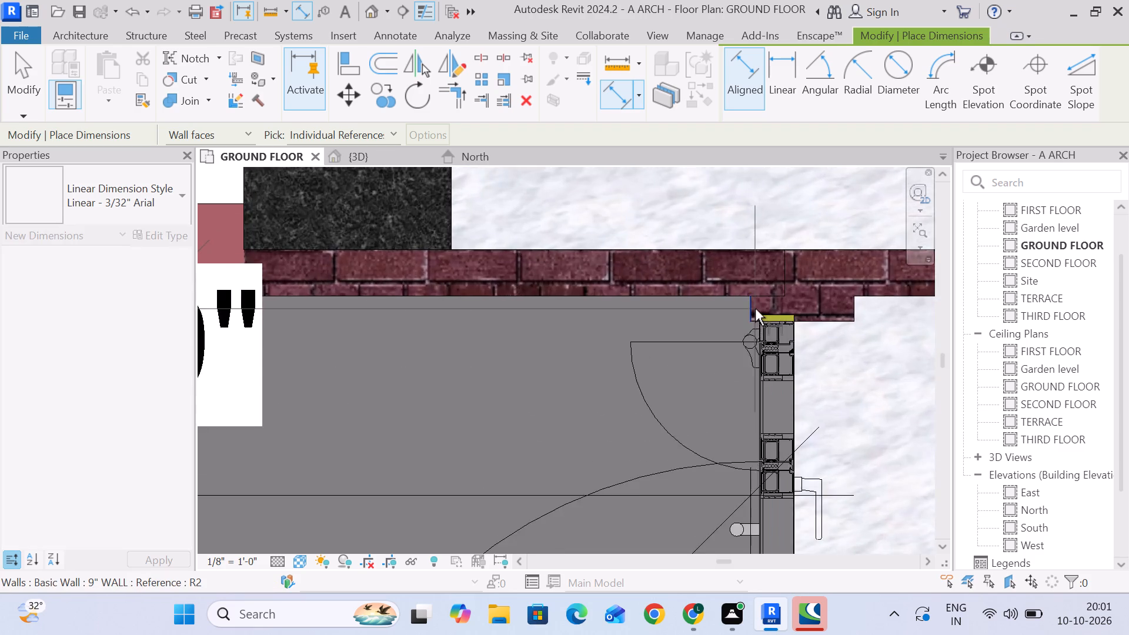
{"action": "scroll", "coordinate": [755, 309], "scroll_direction": "up", "scroll_amount": 3}
{"action": "left_click", "coordinate": [744, 309]}
{"action": "scroll", "coordinate": [643, 332], "scroll_direction": "down", "scroll_amount": 12}
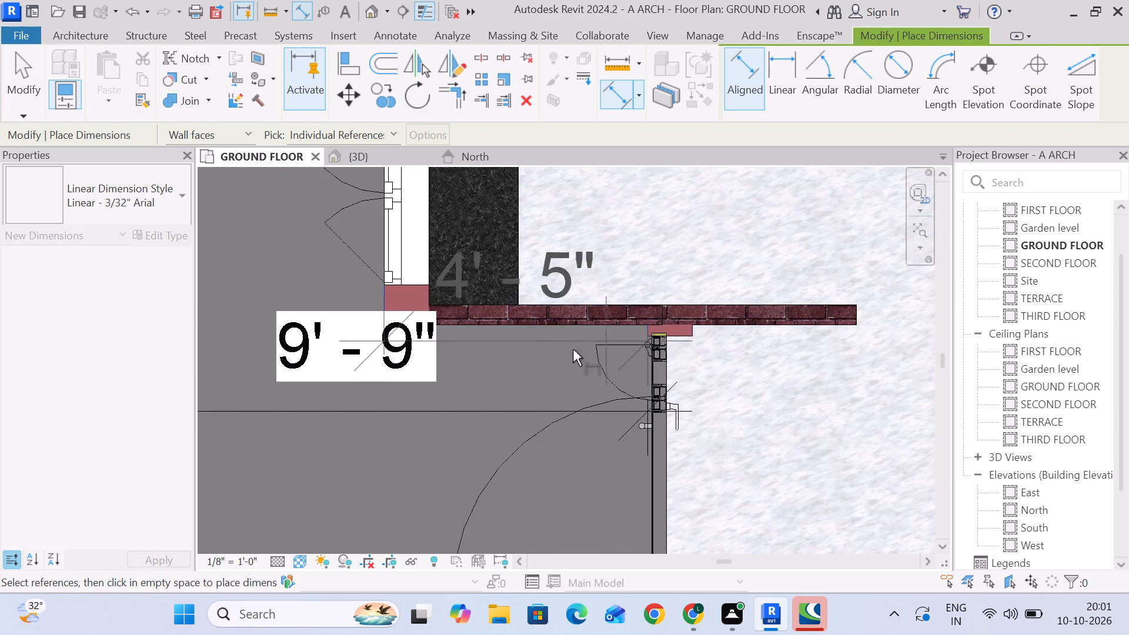
{"action": "scroll", "coordinate": [513, 434], "scroll_direction": "down", "scroll_amount": 5}
{"action": "middle_click_drag", "start_coordinate": [513, 434], "coordinate": [519, 363]}
{"action": "left_click", "coordinate": [534, 398]}
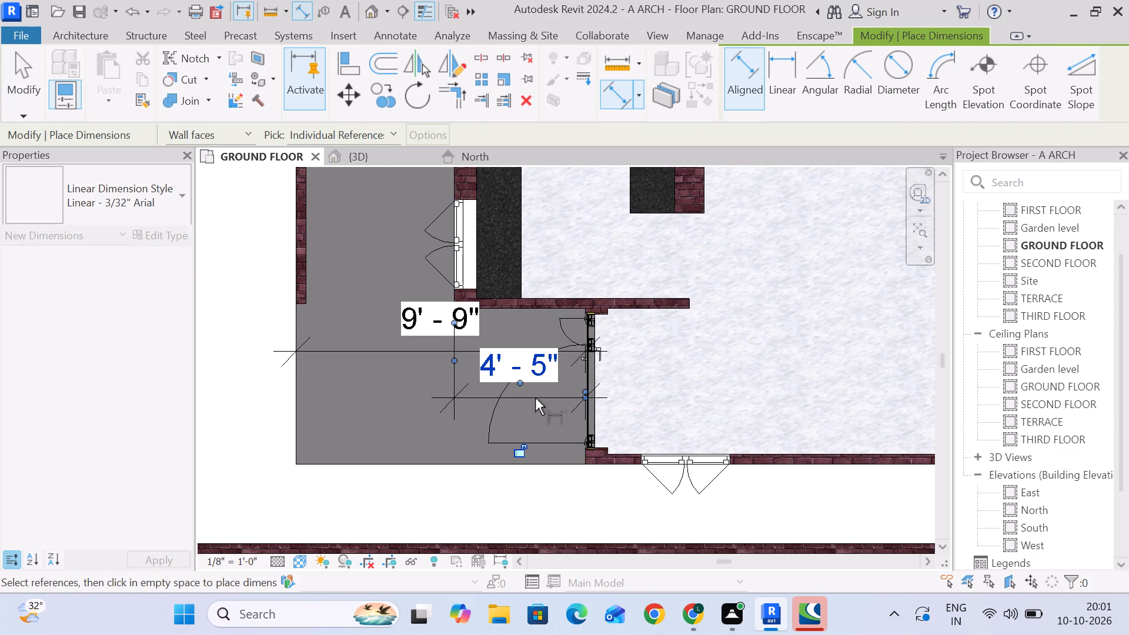
{"action": "key", "text": "Escape"}
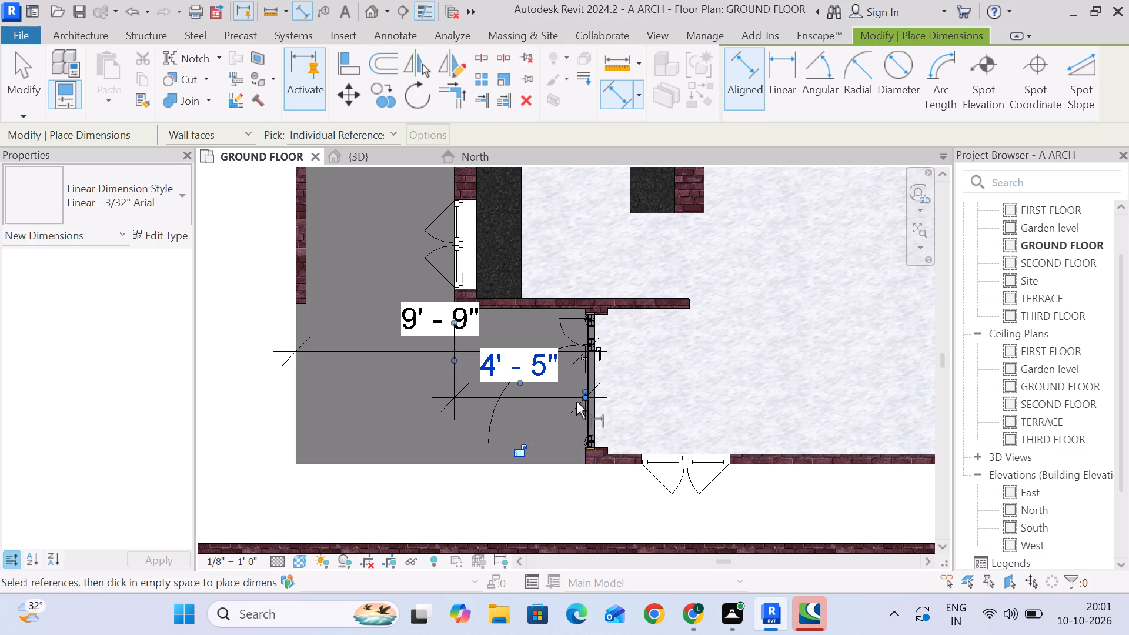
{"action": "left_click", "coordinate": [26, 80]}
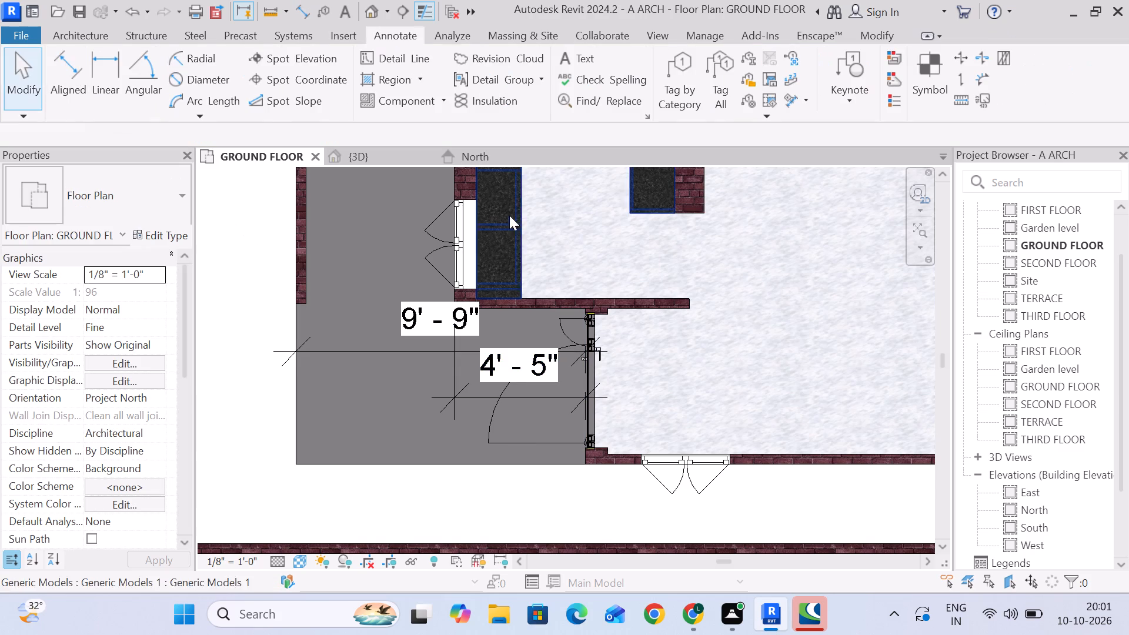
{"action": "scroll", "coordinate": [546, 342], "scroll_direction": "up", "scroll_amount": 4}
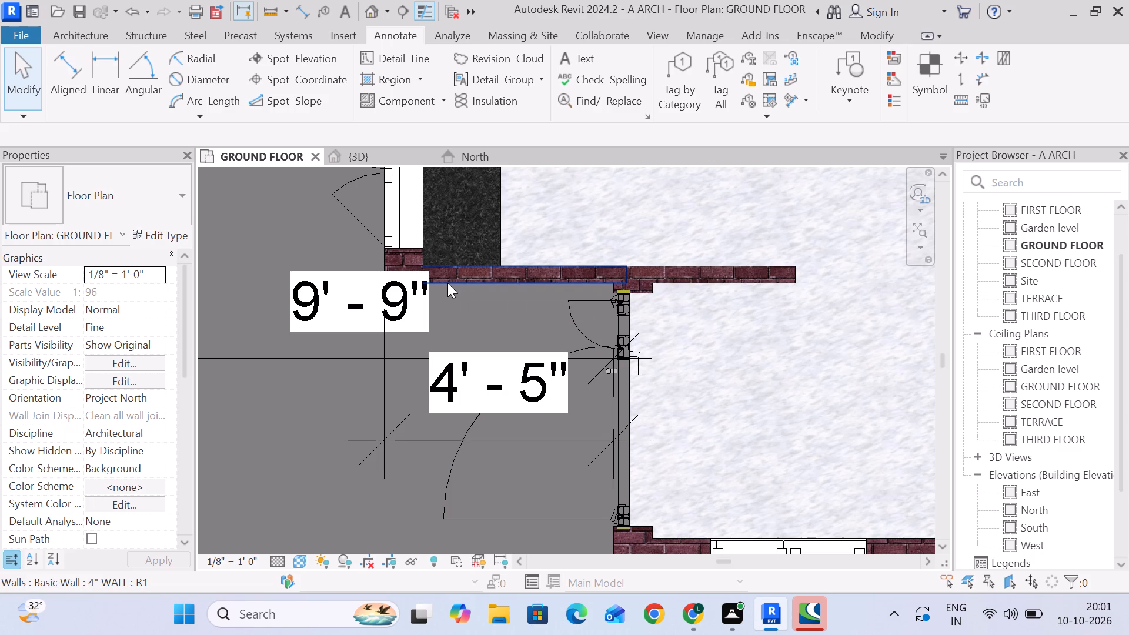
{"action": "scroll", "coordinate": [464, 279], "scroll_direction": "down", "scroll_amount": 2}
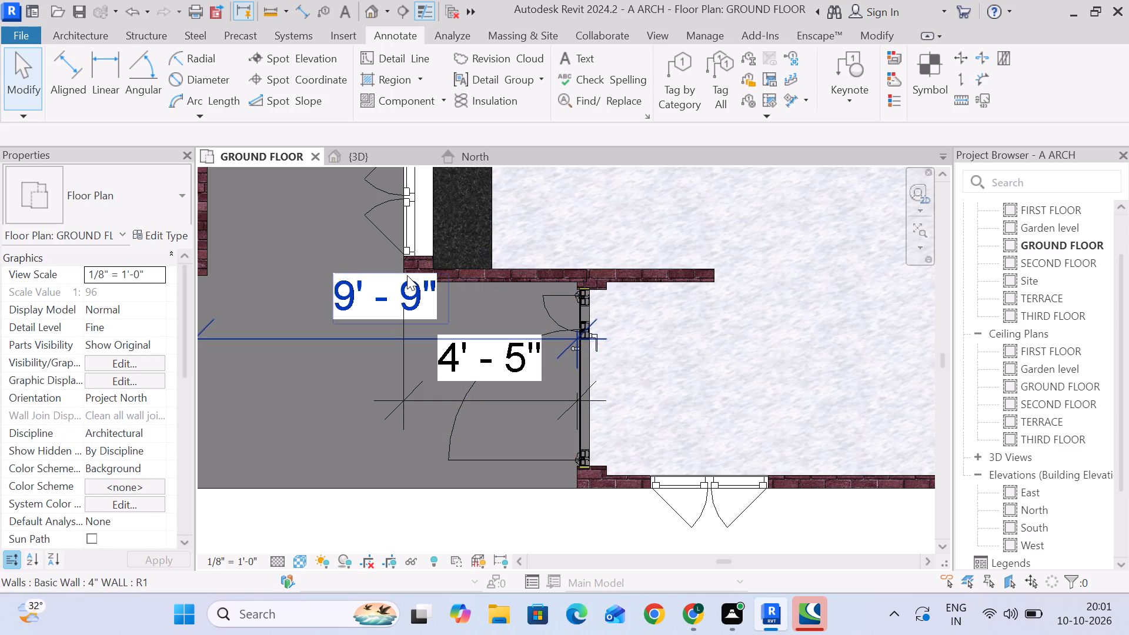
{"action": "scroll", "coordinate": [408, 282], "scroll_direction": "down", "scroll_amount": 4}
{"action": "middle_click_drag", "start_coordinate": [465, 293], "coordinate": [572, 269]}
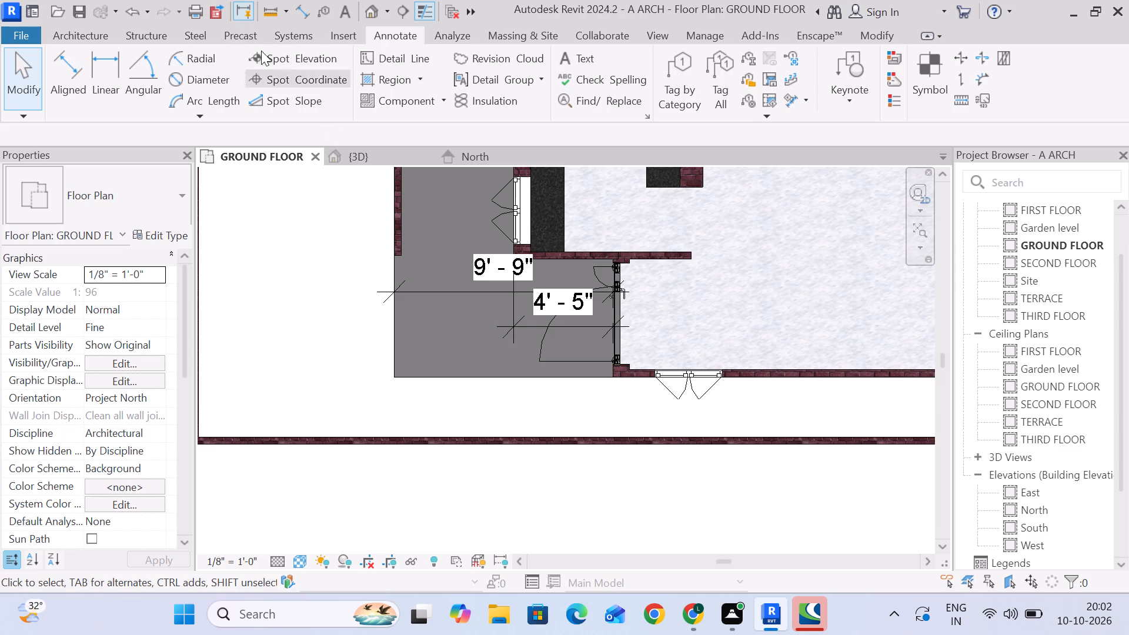
Examine the Ground floor slab at the entrance porch corner in the 3D view from several angles.
{"action": "left_click", "coordinate": [374, 160]}
{"action": "scroll", "coordinate": [424, 382], "scroll_direction": "up", "scroll_amount": 4}
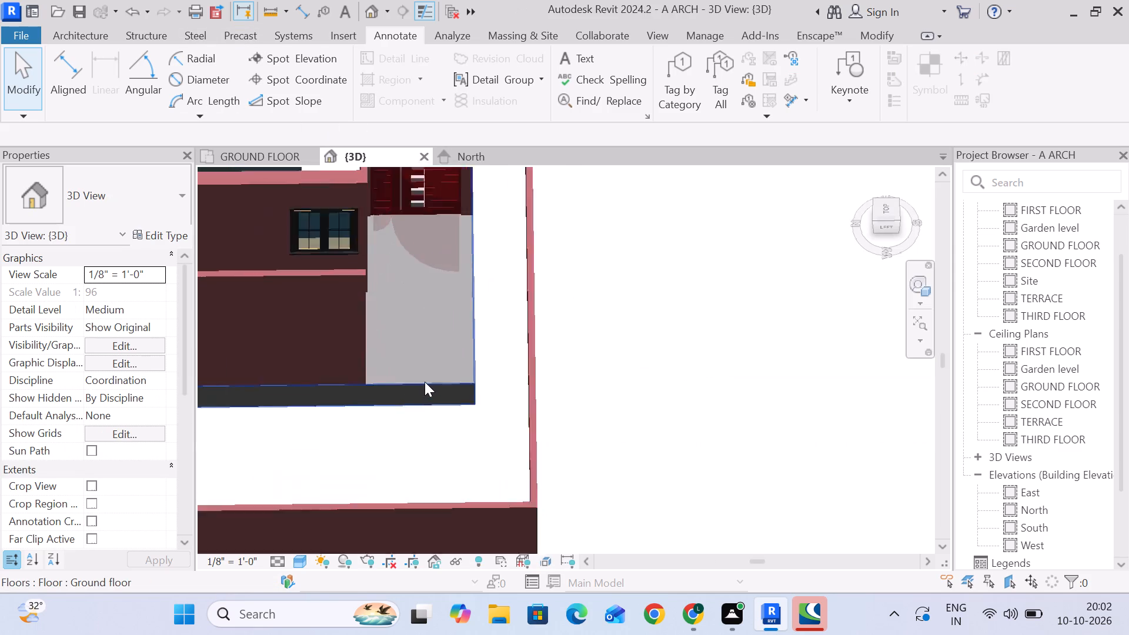
{"action": "scroll", "coordinate": [425, 382], "scroll_direction": "up", "scroll_amount": 1}
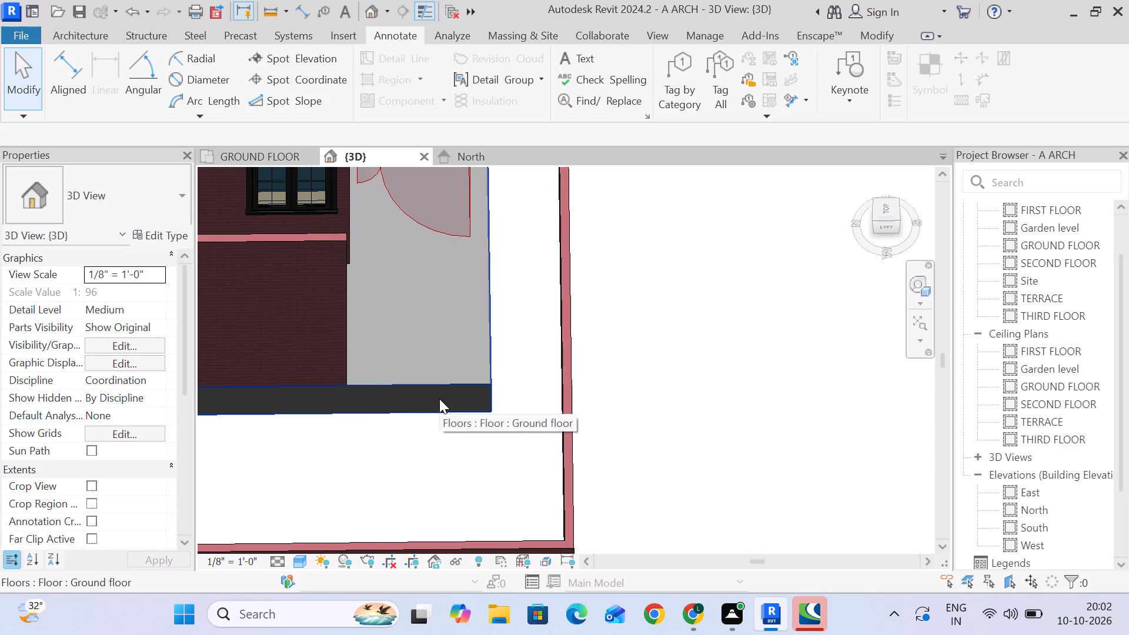
{"action": "scroll", "coordinate": [472, 322], "scroll_direction": "down", "scroll_amount": 2}
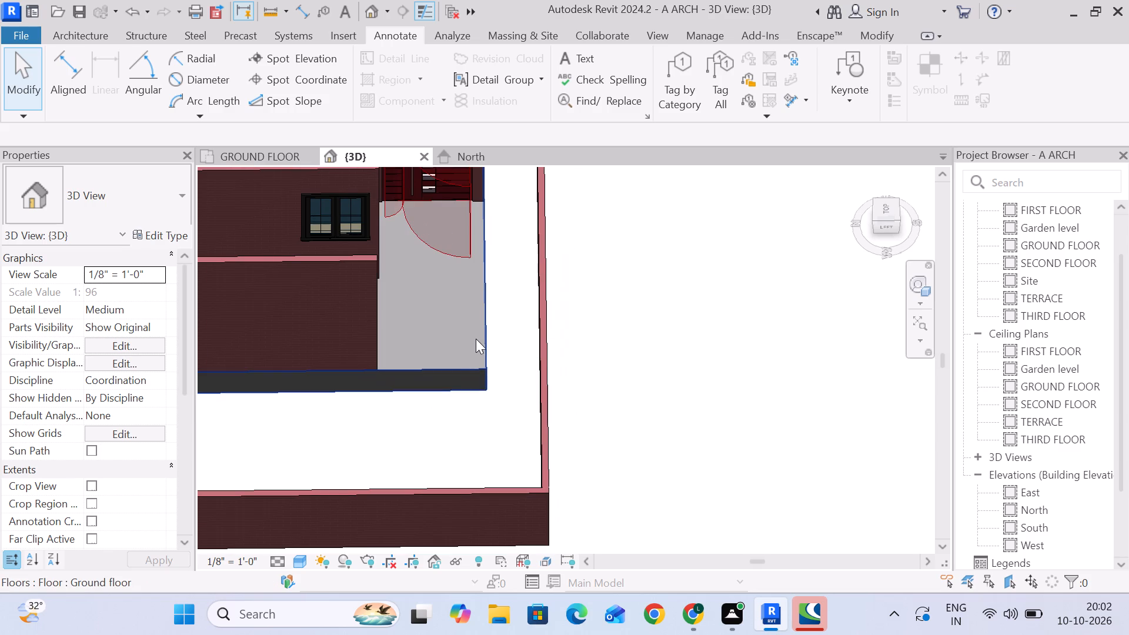
{"action": "left_click", "coordinate": [452, 373]}
{"action": "middle_click_drag", "start_coordinate": [645, 373], "coordinate": [645, 215], "text": "shift"}
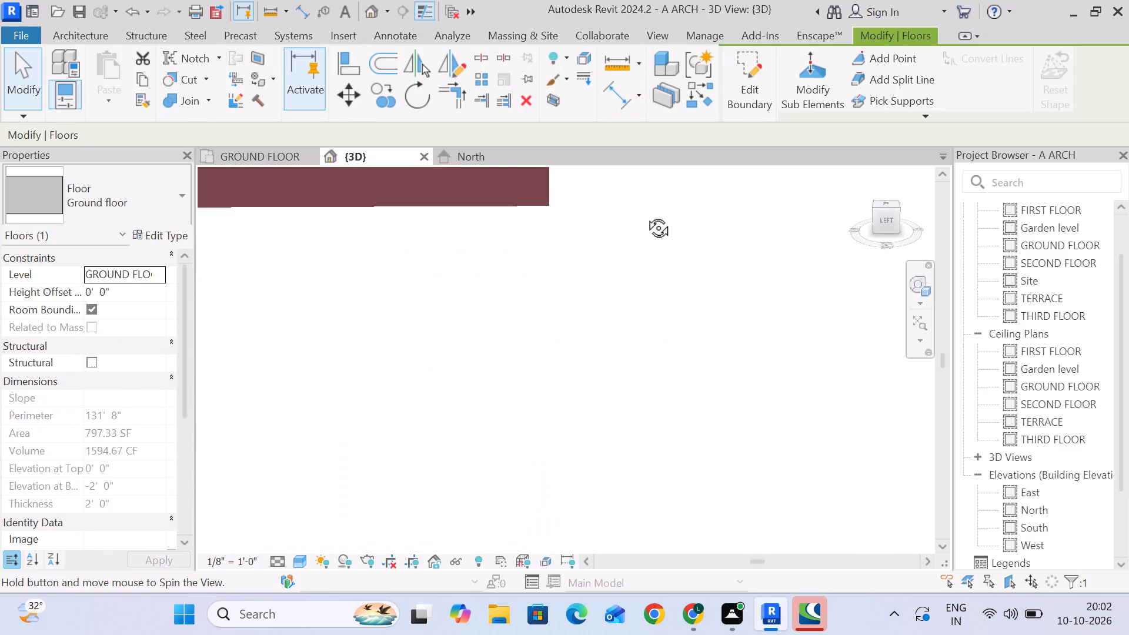
{"action": "middle_click_drag", "start_coordinate": [645, 215], "coordinate": [667, 320], "text": "shift"}
{"action": "scroll", "coordinate": [495, 303], "scroll_direction": "up", "scroll_amount": 8}
{"action": "middle_click_drag", "start_coordinate": [619, 367], "coordinate": [579, 343], "text": "shift"}
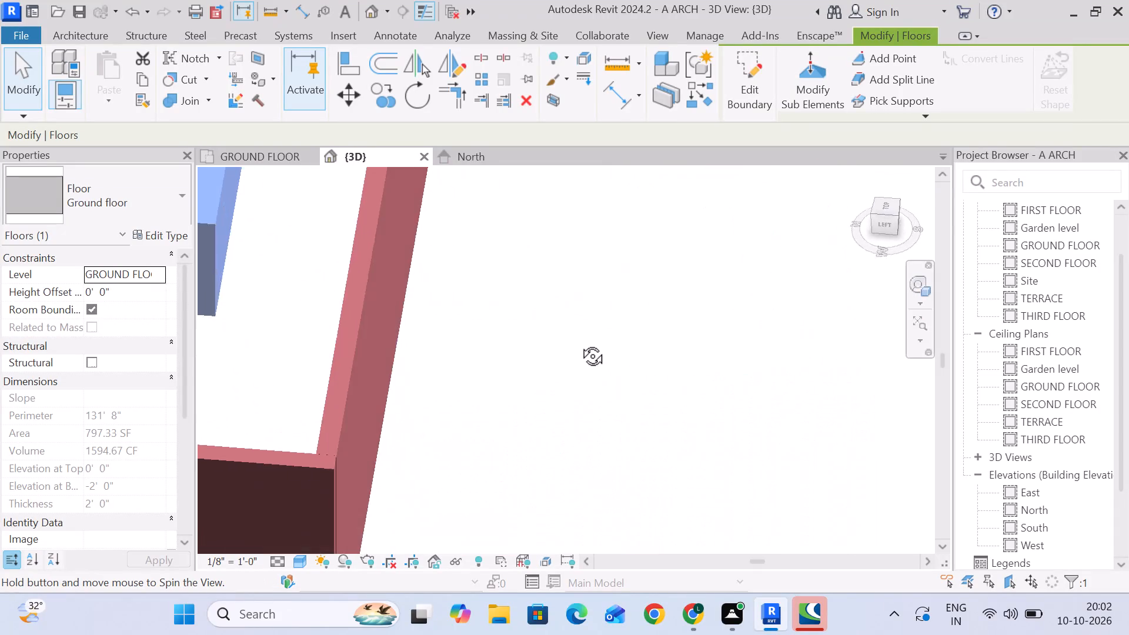
{"action": "middle_click_drag", "start_coordinate": [579, 343], "coordinate": [621, 336], "text": "shift"}
{"action": "scroll", "coordinate": [520, 278], "scroll_direction": "down", "scroll_amount": 3}
{"action": "middle_click_drag", "start_coordinate": [519, 284], "coordinate": [525, 495]}
{"action": "scroll", "coordinate": [464, 397], "scroll_direction": "up", "scroll_amount": 2}
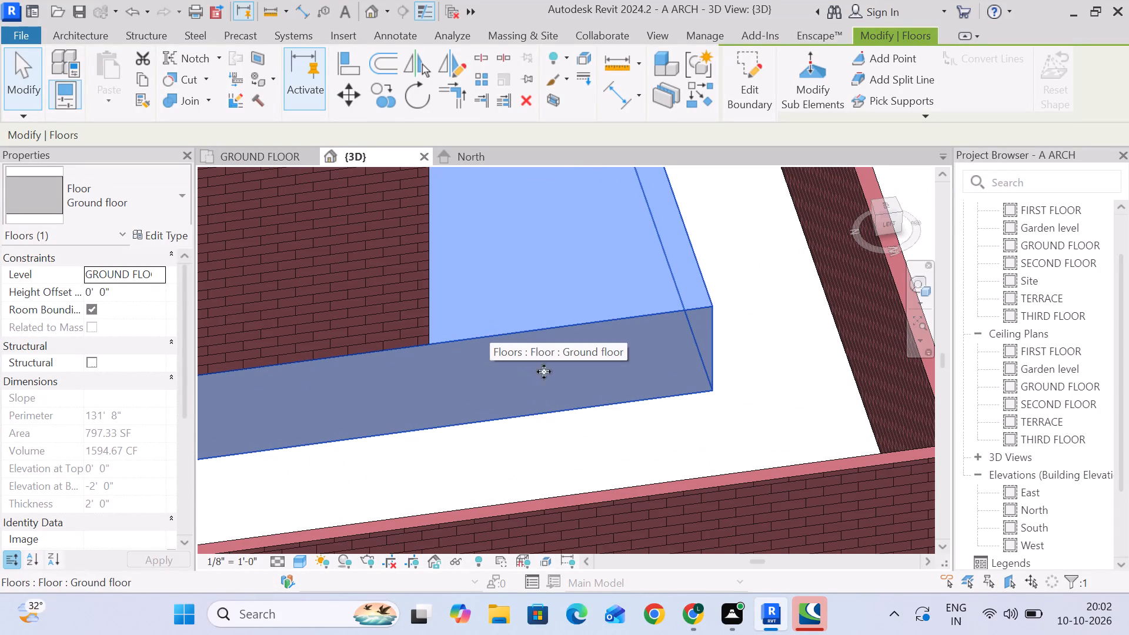
{"action": "left_click_drag", "start_coordinate": [556, 386], "coordinate": [559, 396]}
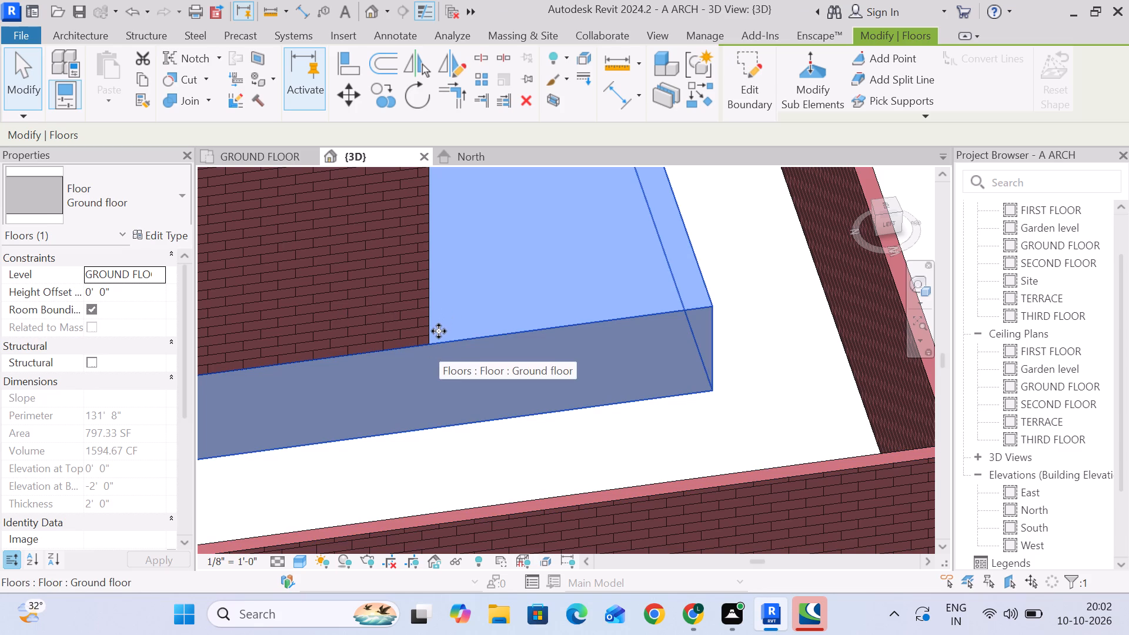
{"action": "scroll", "coordinate": [442, 320], "scroll_direction": "down", "scroll_amount": 3}
{"action": "middle_click_drag", "start_coordinate": [443, 320], "coordinate": [328, 350]}
{"action": "scroll", "coordinate": [349, 334], "scroll_direction": "down", "scroll_amount": 3}
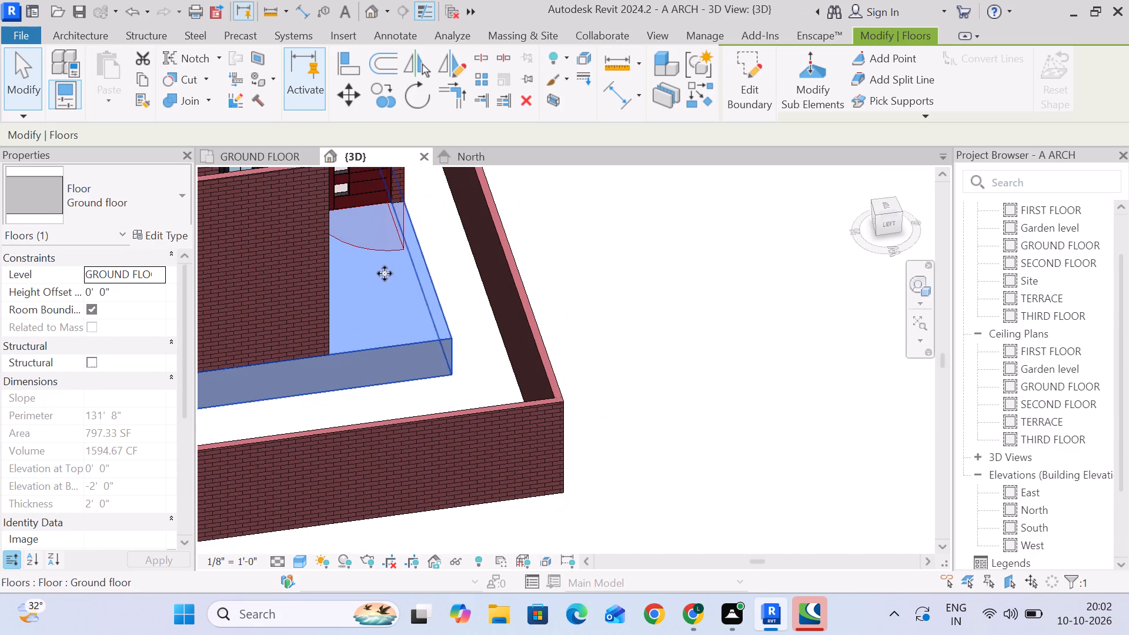
In the GROUND FLOOR plan, edit the Ground floor slab's boundary, aligning its porch-side edge with the outer face of the kitchen's 4" wall.
{"action": "left_click", "coordinate": [258, 153]}
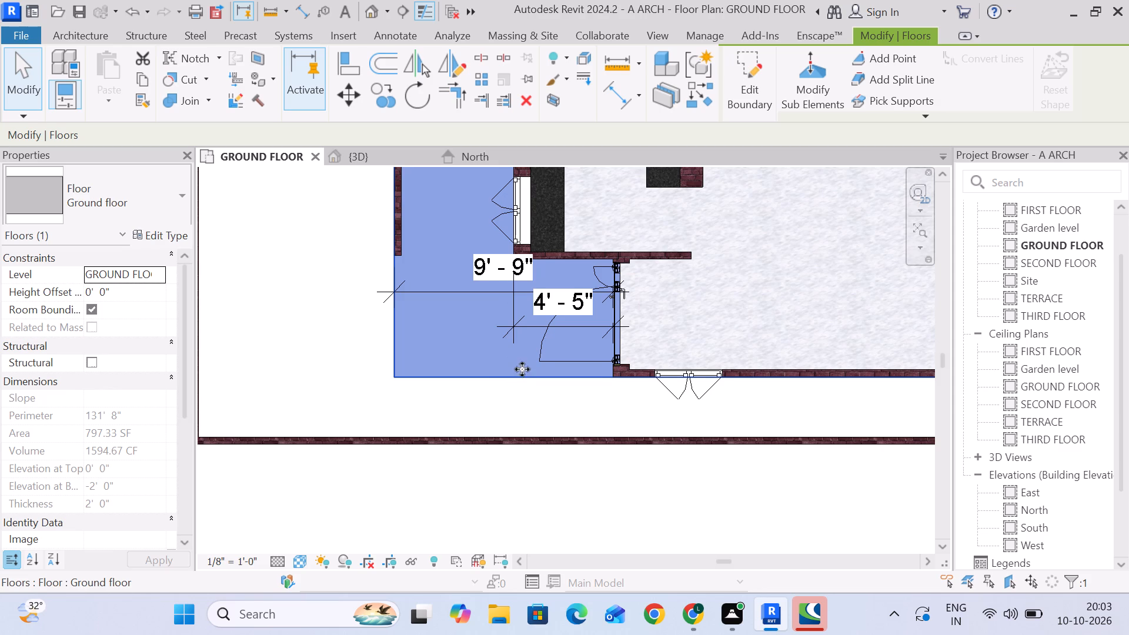
{"action": "middle_click_drag", "start_coordinate": [522, 360], "coordinate": [491, 354]}
{"action": "left_click", "coordinate": [764, 63]}
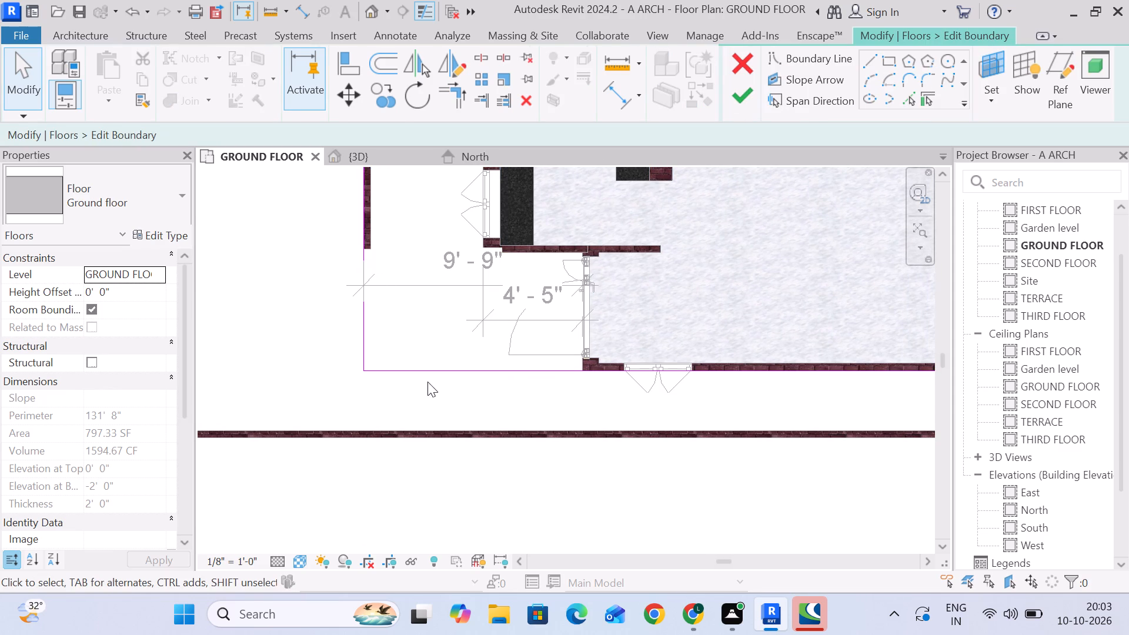
{"action": "left_click", "coordinate": [342, 64]}
{"action": "scroll", "coordinate": [489, 257], "scroll_direction": "up", "scroll_amount": 5}
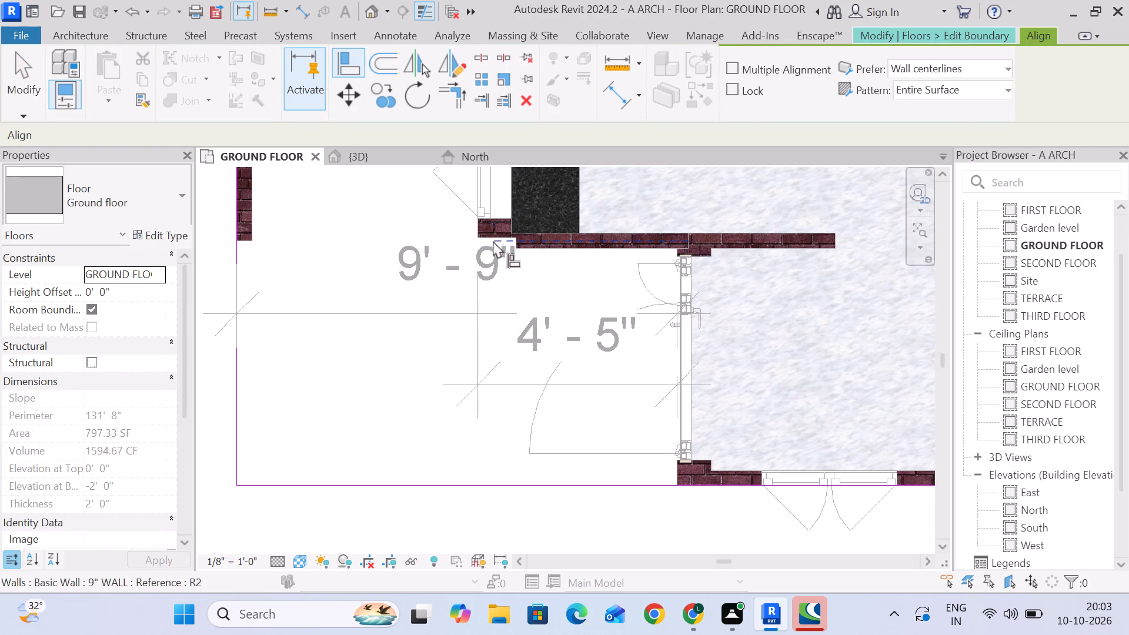
{"action": "scroll", "coordinate": [485, 236], "scroll_direction": "up", "scroll_amount": 12}
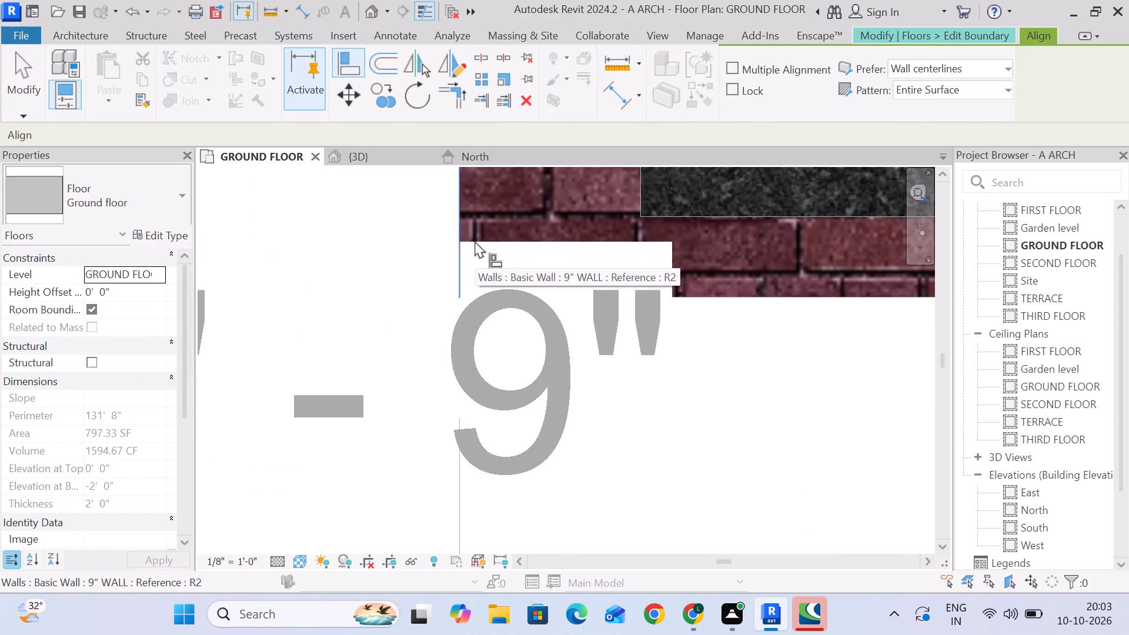
{"action": "left_click", "coordinate": [702, 298]}
{"action": "scroll", "coordinate": [694, 326], "scroll_direction": "down", "scroll_amount": 3}
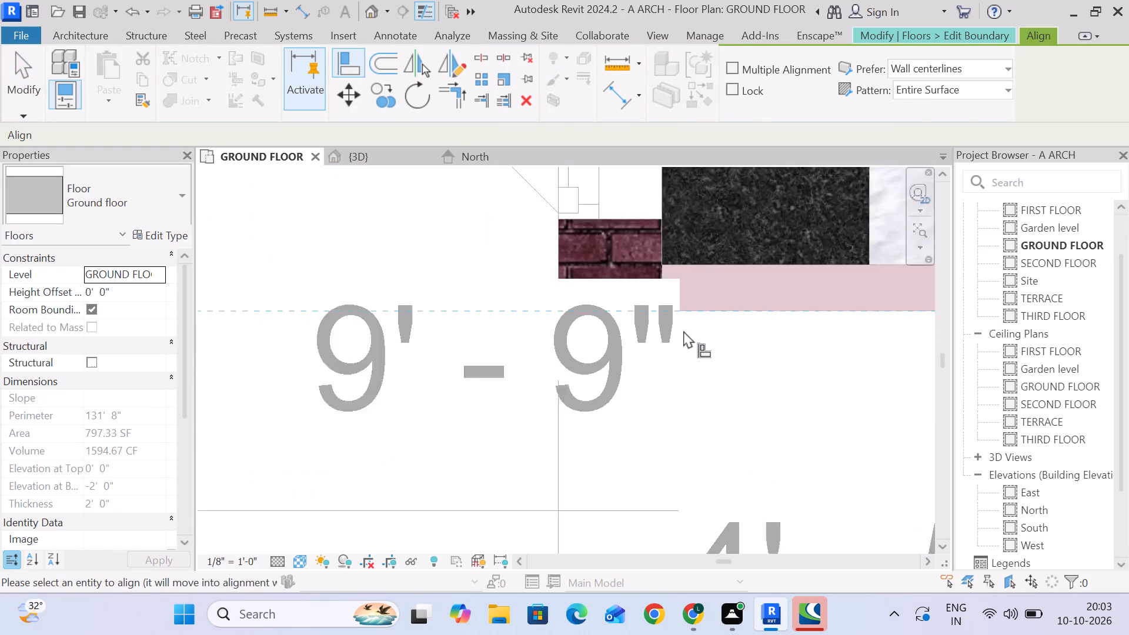
{"action": "scroll", "coordinate": [683, 330], "scroll_direction": "down", "scroll_amount": 6}
{"action": "middle_click_drag", "start_coordinate": [680, 347], "coordinate": [641, 252]}
{"action": "middle_click_drag", "start_coordinate": [538, 408], "coordinate": [537, 325]}
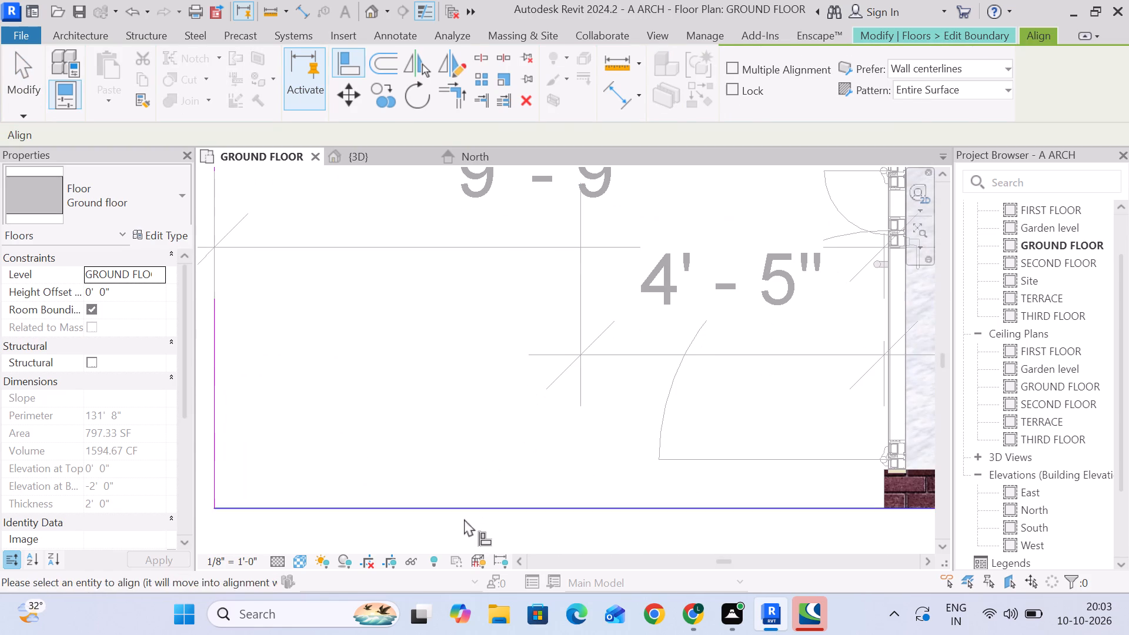
{"action": "left_click", "coordinate": [464, 512]}
{"action": "scroll", "coordinate": [501, 449], "scroll_direction": "down", "scroll_amount": 4}
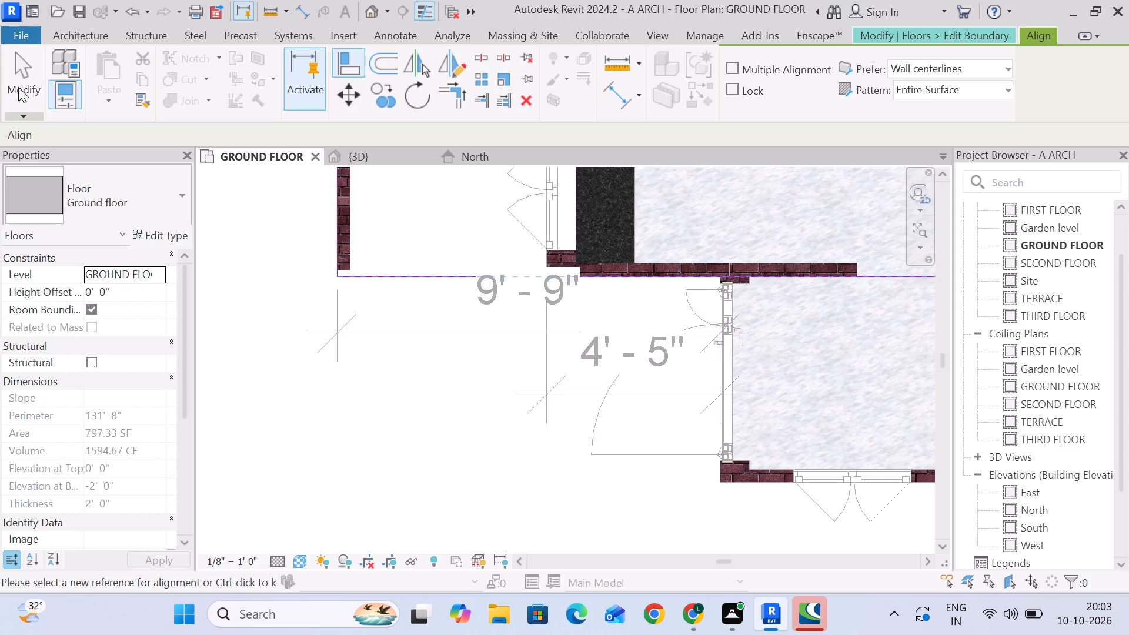
{"action": "left_click", "coordinate": [18, 87]}
{"action": "scroll", "coordinate": [496, 285], "scroll_direction": "up", "scroll_amount": 4}
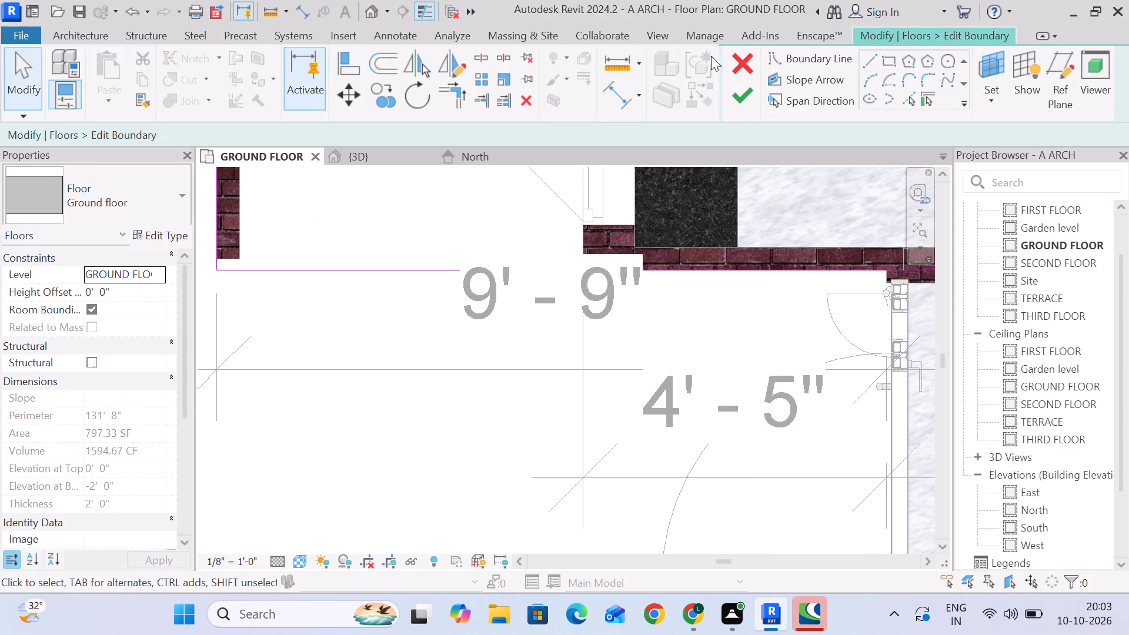
{"action": "left_click", "coordinate": [741, 93]}
Delete the two porch width dimensions, 4' - 5" and 9' - 9", in front of the entrance door.
{"action": "left_click", "coordinate": [737, 390]}
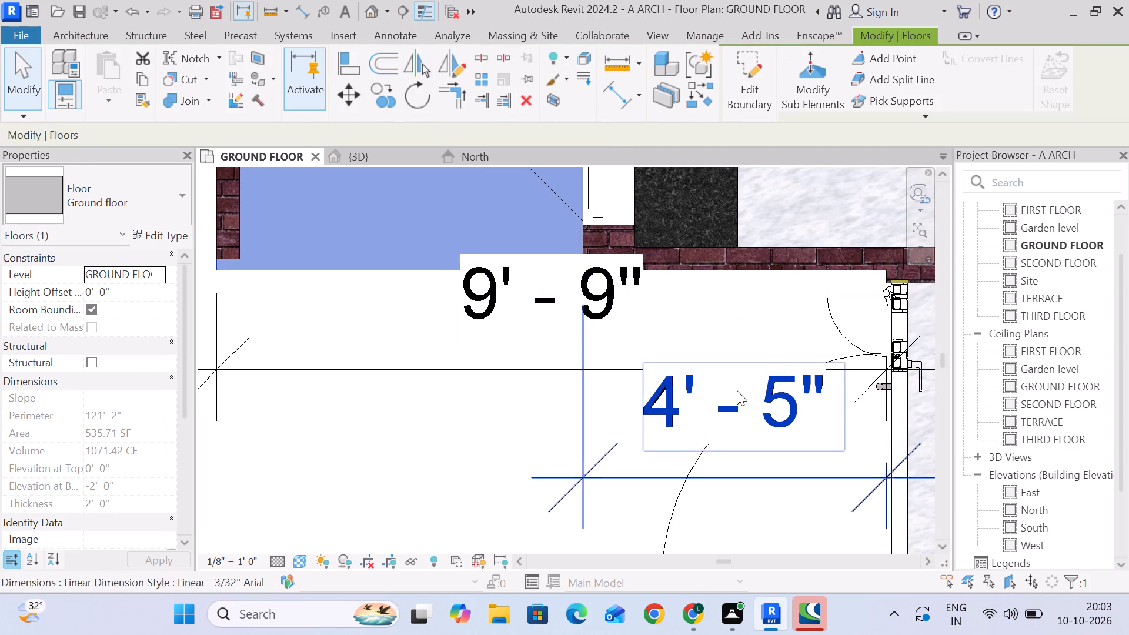
{"action": "key", "text": "Delete"}
{"action": "left_click", "coordinate": [489, 279]}
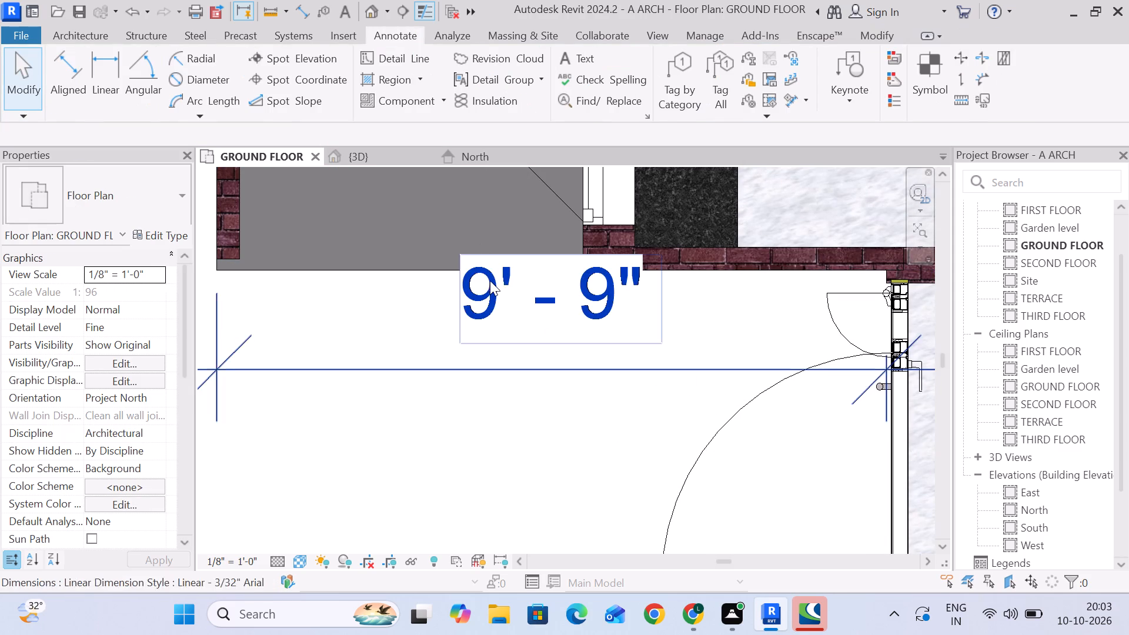
{"action": "key", "text": "Delete"}
Delete the 4" wall along the slab's outer edge opposite the kitchen window.
{"action": "scroll", "coordinate": [492, 276], "scroll_direction": "down", "scroll_amount": 2}
{"action": "middle_click_drag", "start_coordinate": [492, 276], "coordinate": [645, 276]}
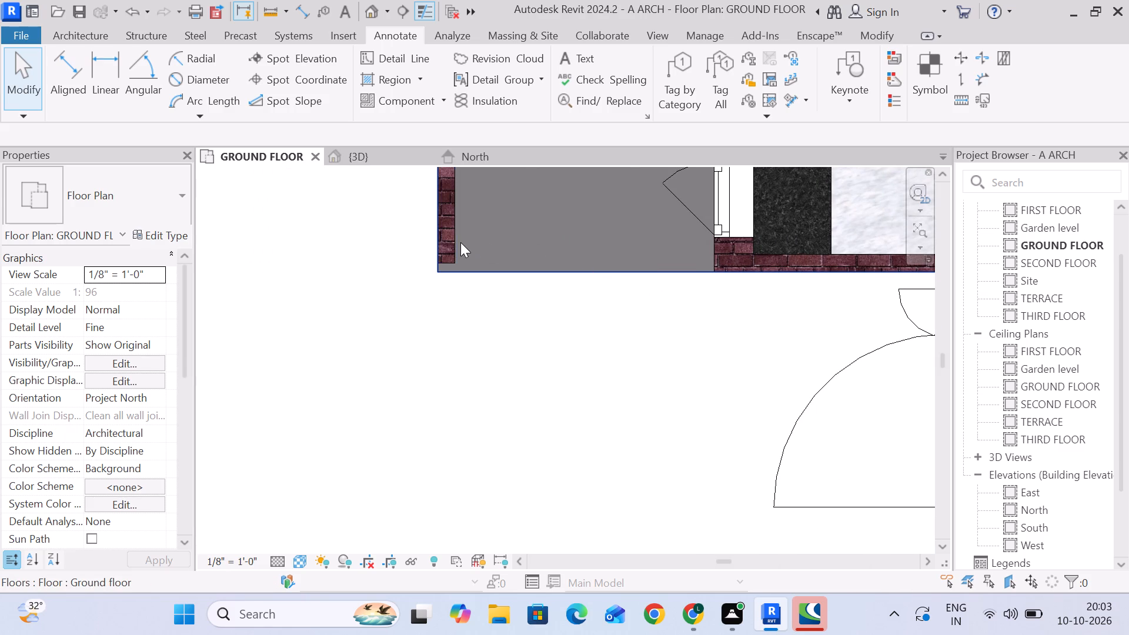
{"action": "left_click", "coordinate": [460, 242]}
{"action": "scroll", "coordinate": [467, 259], "scroll_direction": "down", "scroll_amount": 4}
{"action": "middle_click_drag", "start_coordinate": [467, 262], "coordinate": [462, 416]}
{"action": "scroll", "coordinate": [468, 399], "scroll_direction": "down", "scroll_amount": 4}
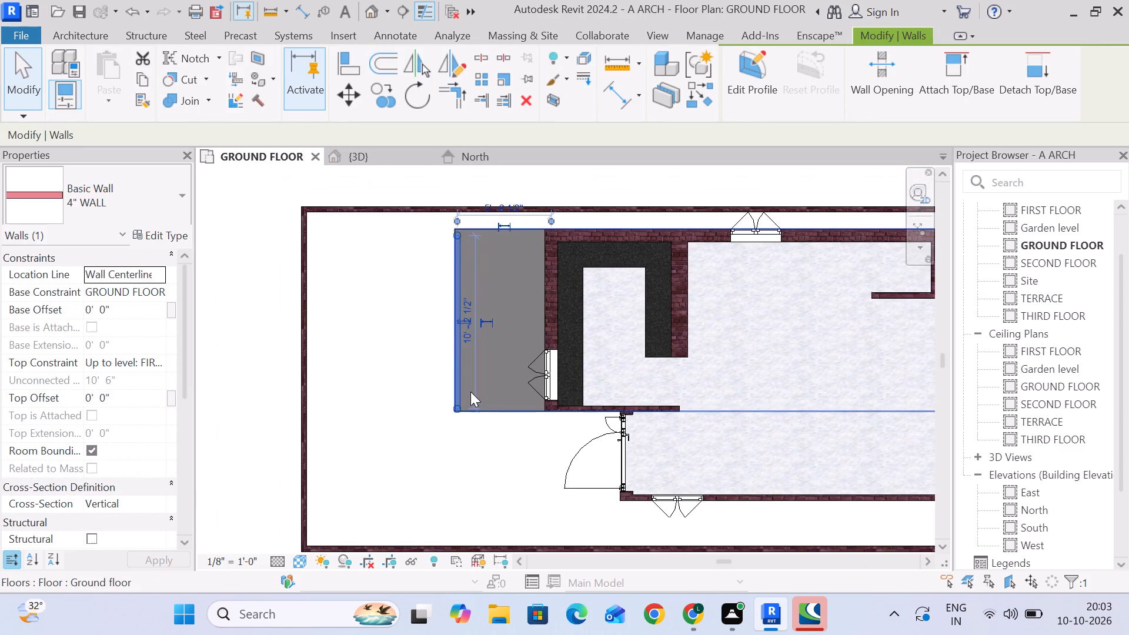
{"action": "scroll", "coordinate": [470, 392], "scroll_direction": "down", "scroll_amount": 2}
{"action": "scroll", "coordinate": [462, 260], "scroll_direction": "up", "scroll_amount": 6}
{"action": "key", "text": "Delete"}
Reopen the slab's boundary and draw lines from the entrance wall's outer corner 4' - 5" outward, and from there to the kitchen's outer wall corner.
{"action": "scroll", "coordinate": [476, 318], "scroll_direction": "down", "scroll_amount": 3}
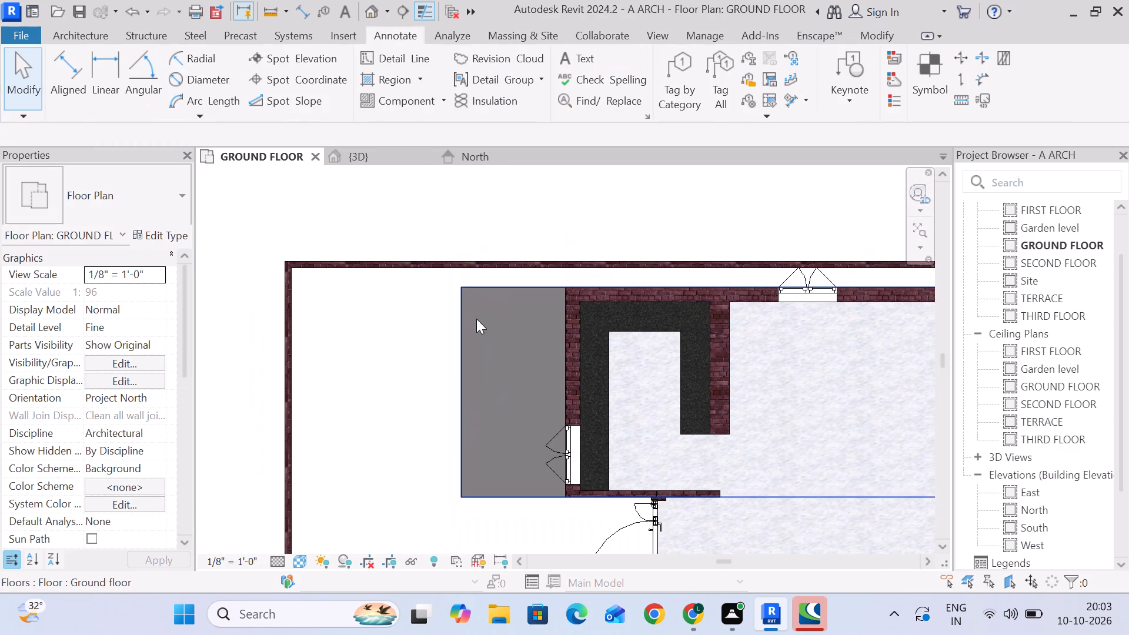
{"action": "middle_click_drag", "start_coordinate": [492, 339], "coordinate": [492, 265]}
{"action": "scroll", "coordinate": [554, 439], "scroll_direction": "up", "scroll_amount": 4}
{"action": "middle_click_drag", "start_coordinate": [558, 440], "coordinate": [573, 361]}
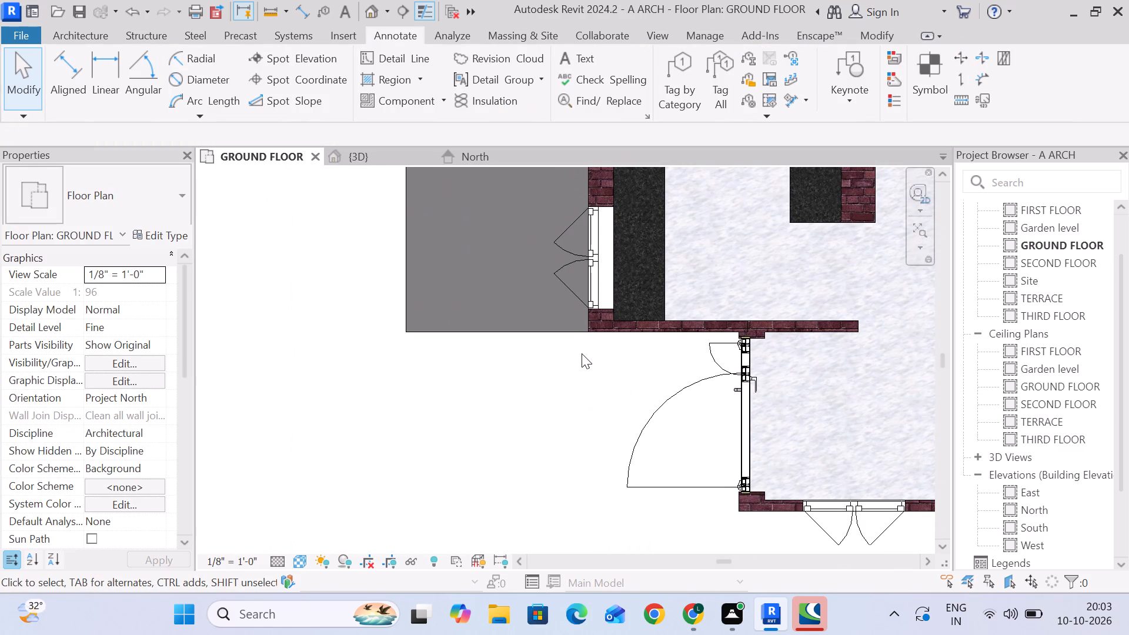
{"action": "left_click", "coordinate": [547, 337]}
{"action": "middle_click_drag", "start_coordinate": [613, 359], "coordinate": [593, 333]}
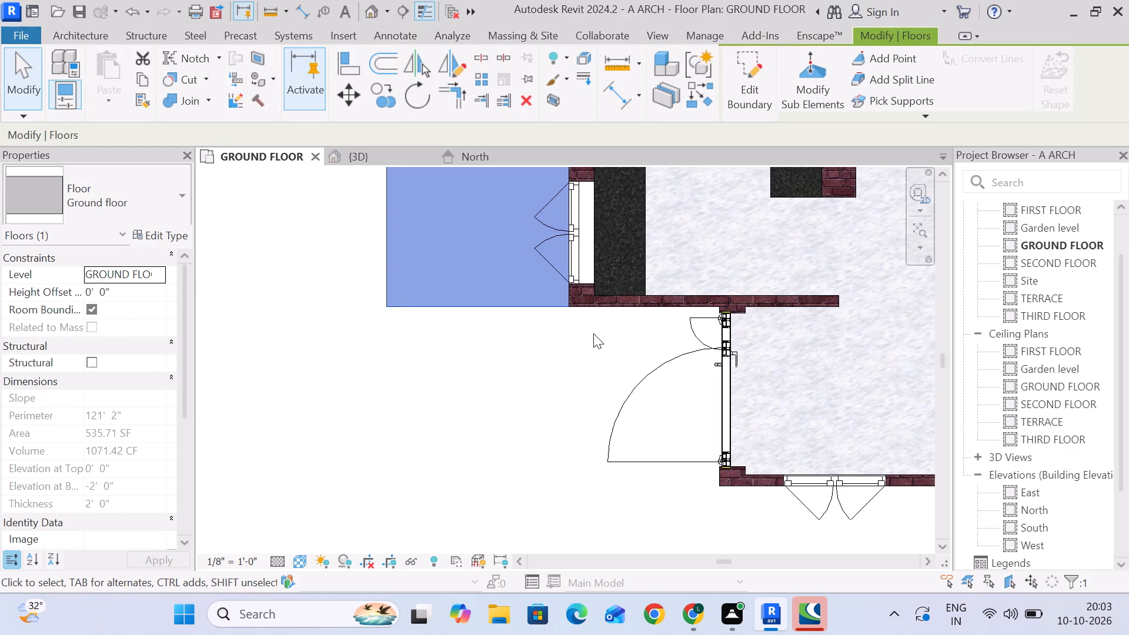
{"action": "scroll", "coordinate": [593, 333], "scroll_direction": "down", "scroll_amount": 2}
{"action": "middle_click_drag", "start_coordinate": [597, 333], "coordinate": [539, 294]}
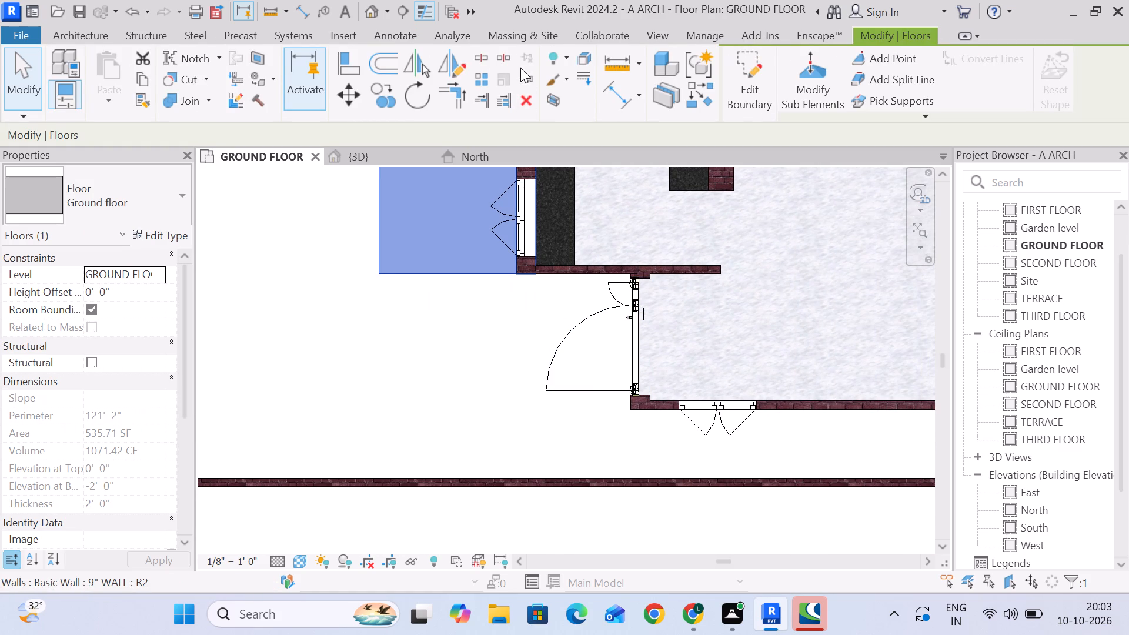
{"action": "left_click", "coordinate": [741, 73]}
{"action": "scroll", "coordinate": [502, 279], "scroll_direction": "up", "scroll_amount": 4}
{"action": "middle_click_drag", "start_coordinate": [571, 291], "coordinate": [552, 249]}
{"action": "left_click", "coordinate": [876, 61]}
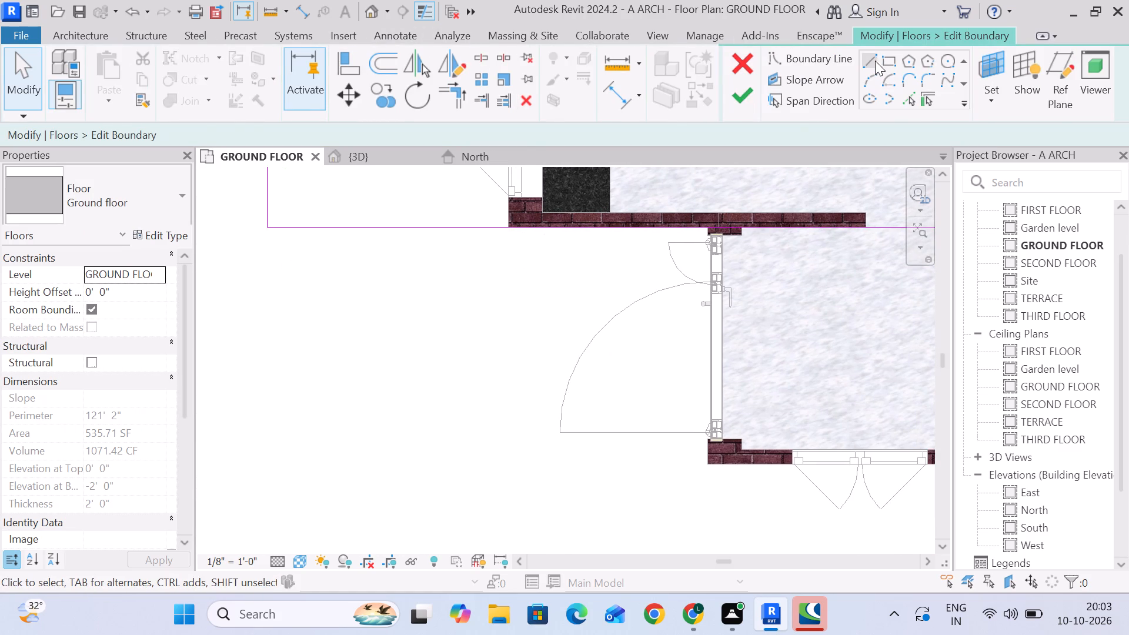
{"action": "left_click", "coordinate": [709, 464]}
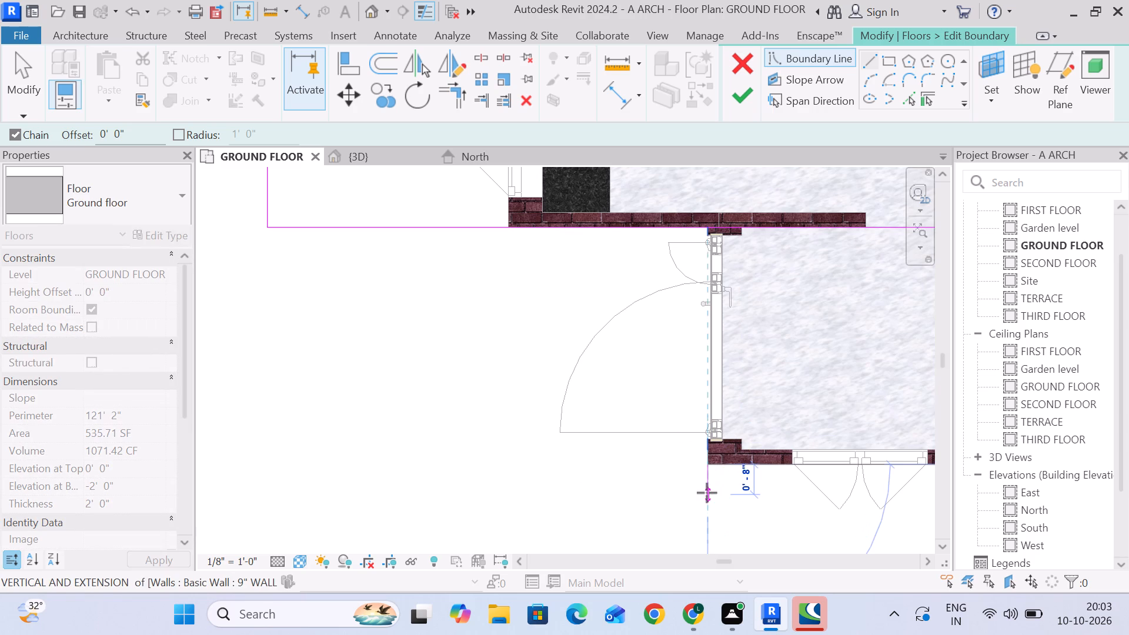
{"action": "key", "text": "Escape"}
{"action": "left_click", "coordinate": [710, 462]}
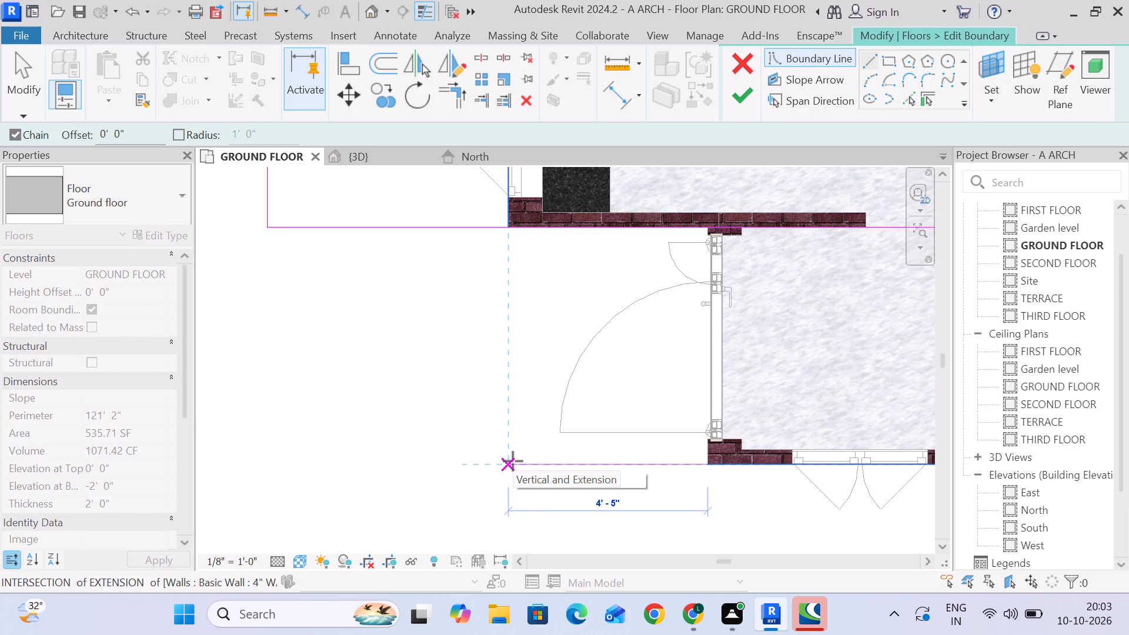
{"action": "left_click", "coordinate": [509, 464]}
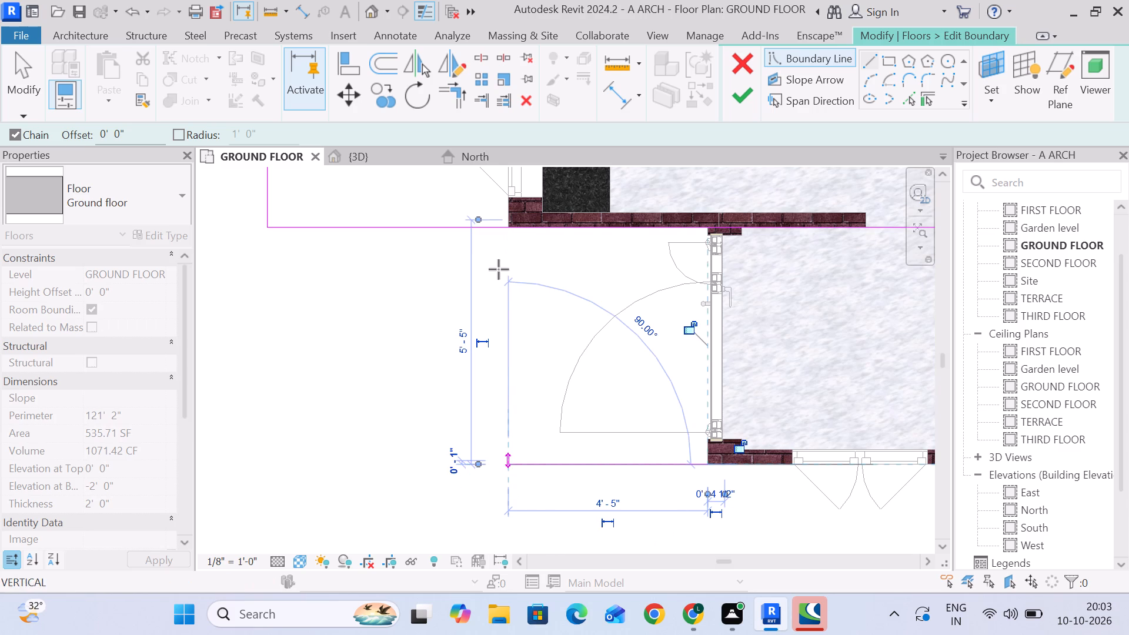
{"action": "left_click", "coordinate": [507, 229]}
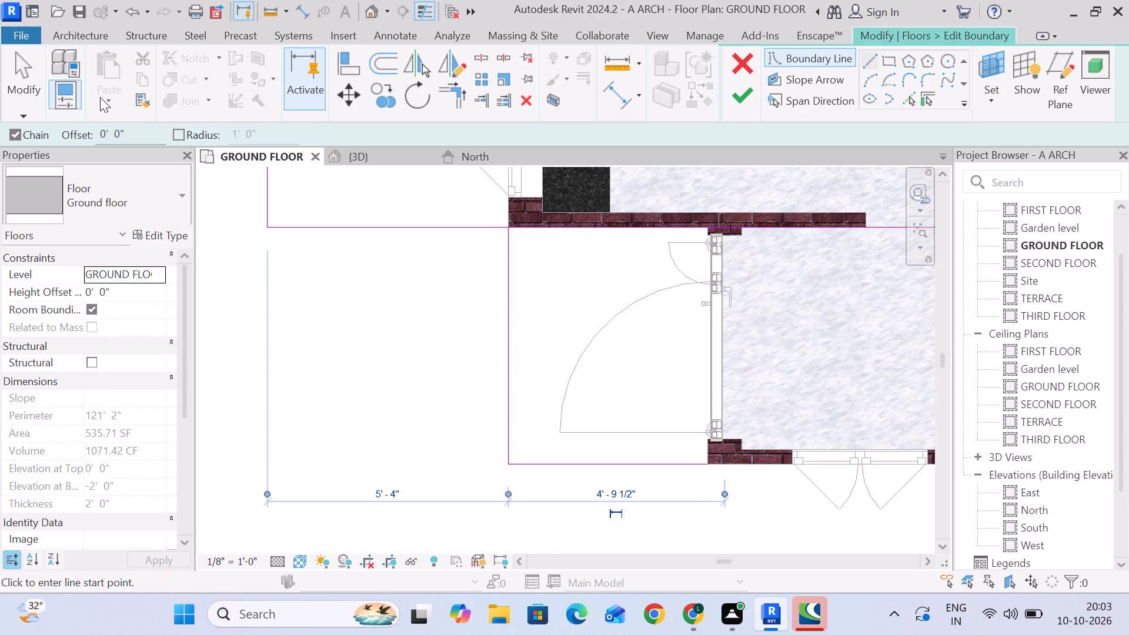
{"action": "left_click", "coordinate": [29, 76]}
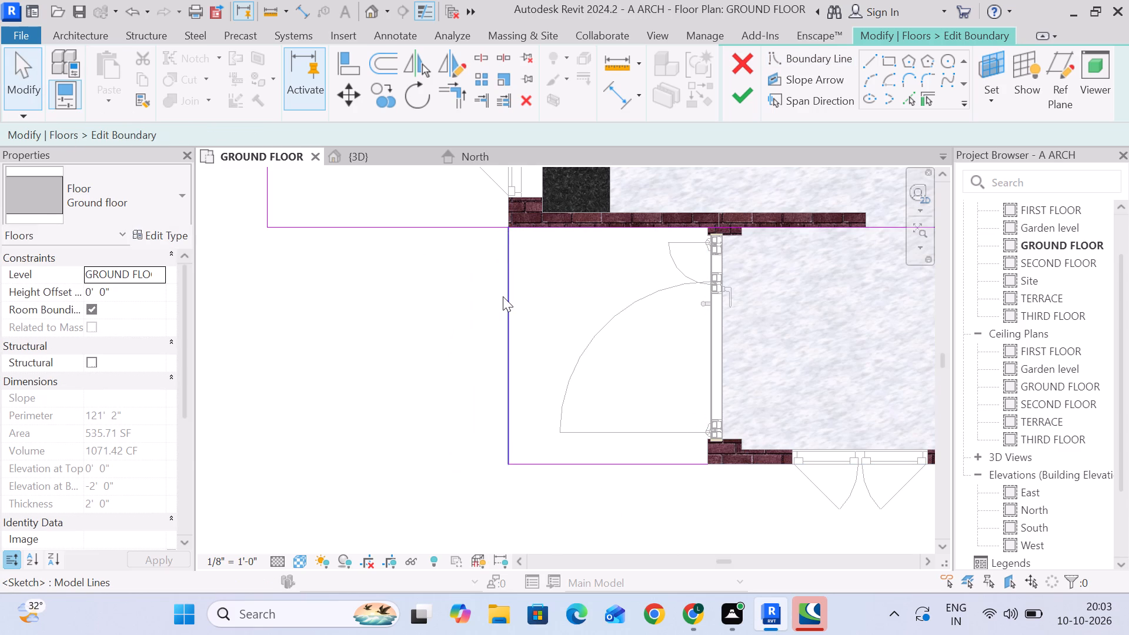
{"action": "scroll", "coordinate": [503, 296], "scroll_direction": "down", "scroll_amount": 4}
{"action": "scroll", "coordinate": [545, 255], "scroll_direction": "up", "scroll_amount": 2}
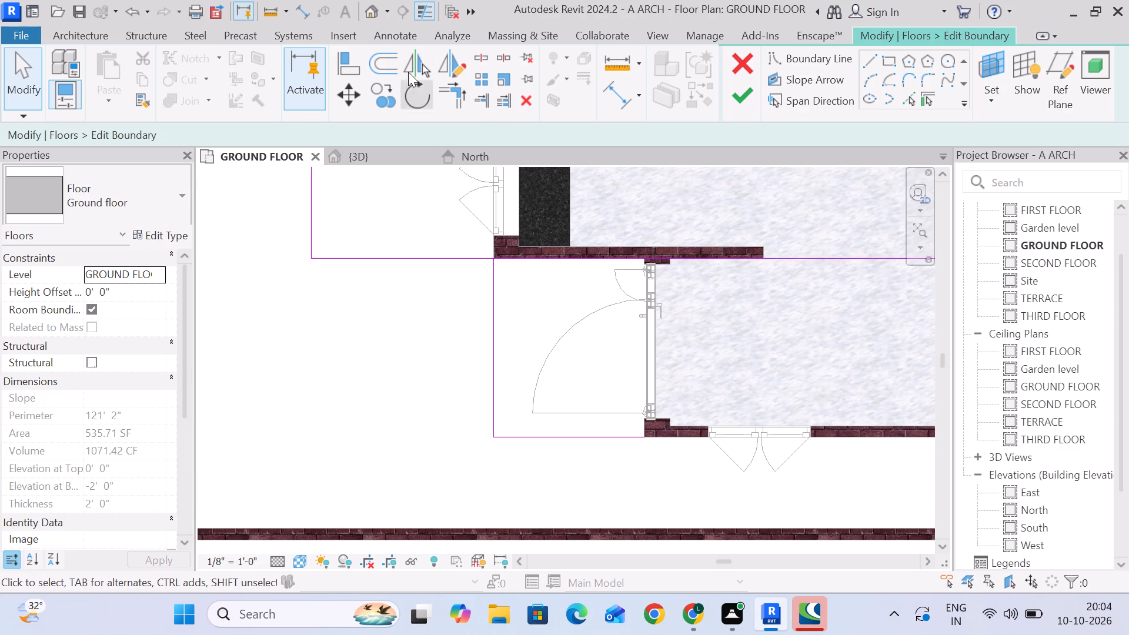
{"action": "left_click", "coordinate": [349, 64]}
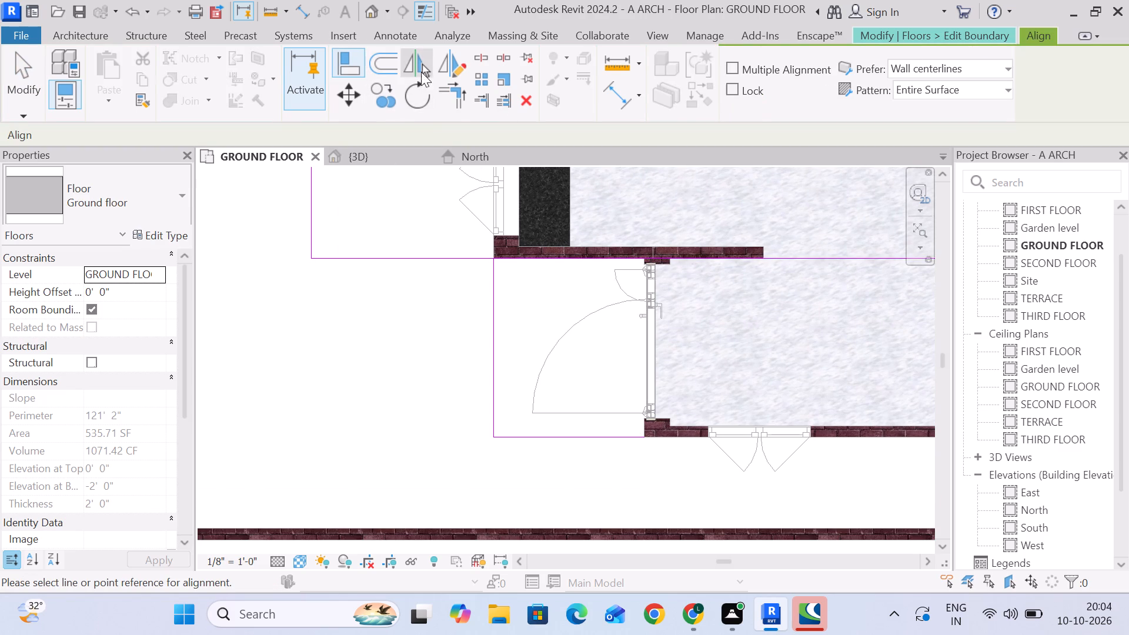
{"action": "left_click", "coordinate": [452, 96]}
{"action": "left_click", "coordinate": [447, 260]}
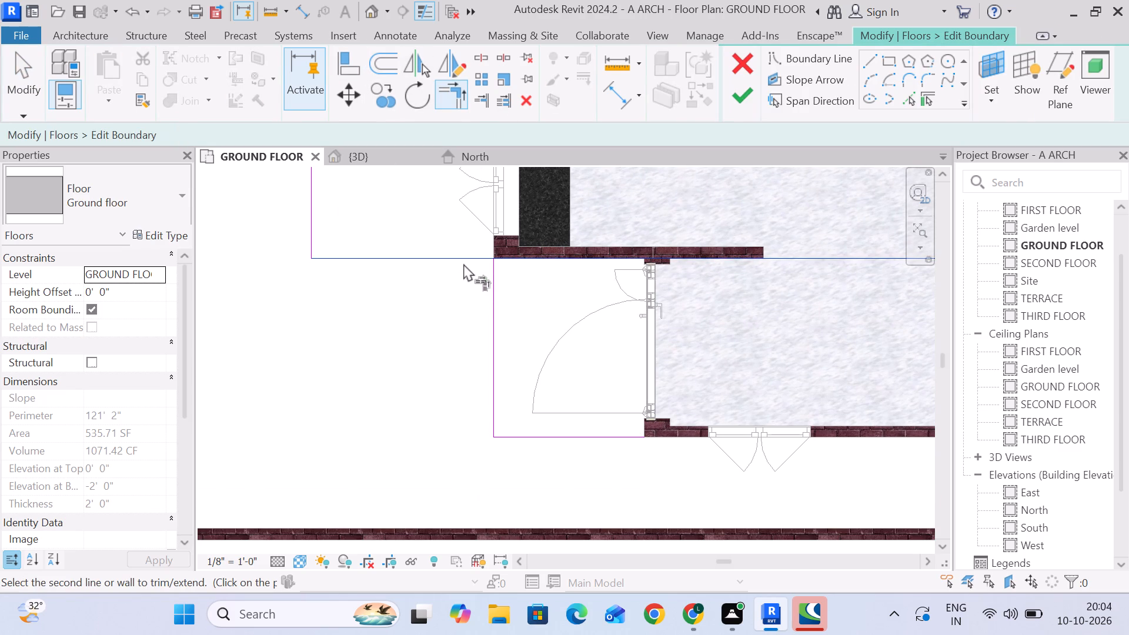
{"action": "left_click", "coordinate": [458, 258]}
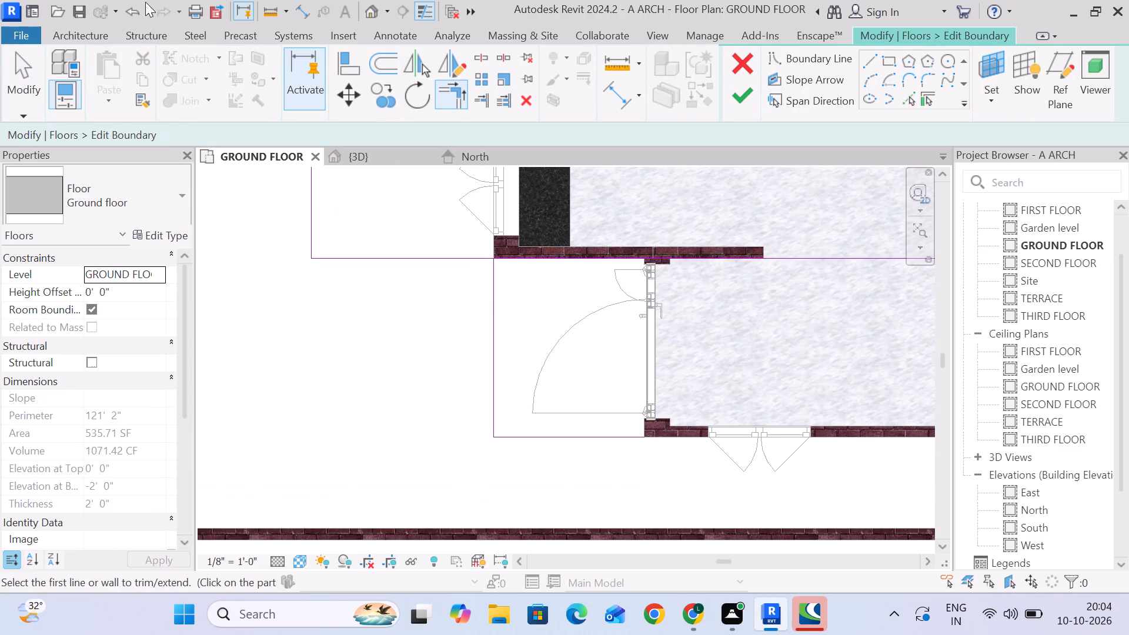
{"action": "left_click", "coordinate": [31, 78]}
Split the slab boundary's edge along the kitchen's outer wall and trim its outer piece to the porch's outer line.
{"action": "left_click", "coordinate": [479, 59]}
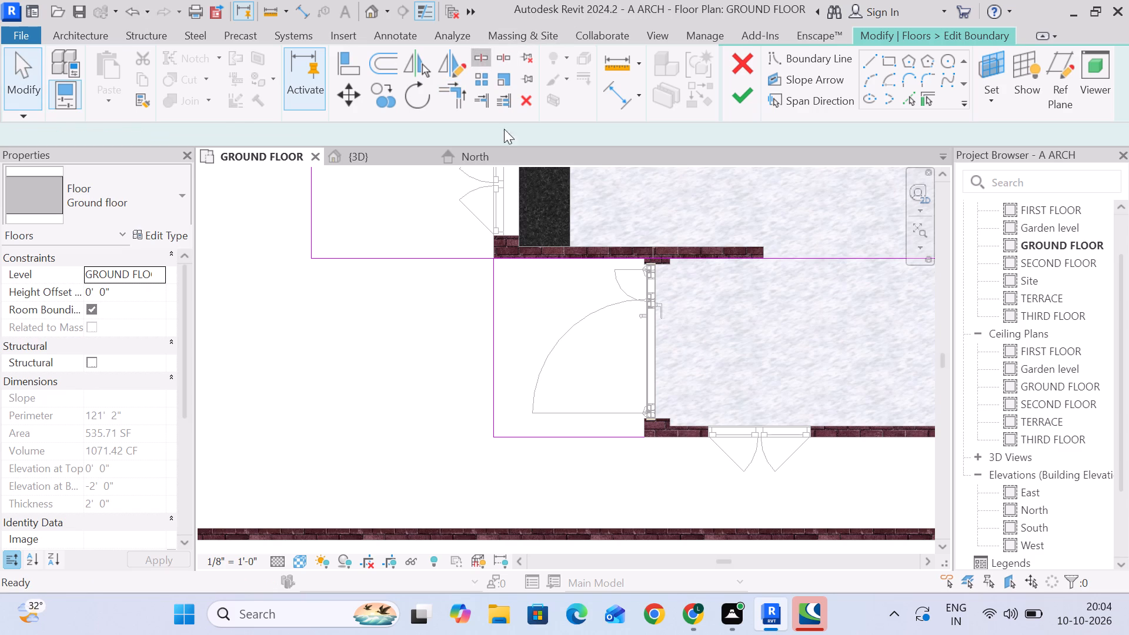
{"action": "left_click", "coordinate": [523, 263]}
{"action": "left_click", "coordinate": [29, 68]}
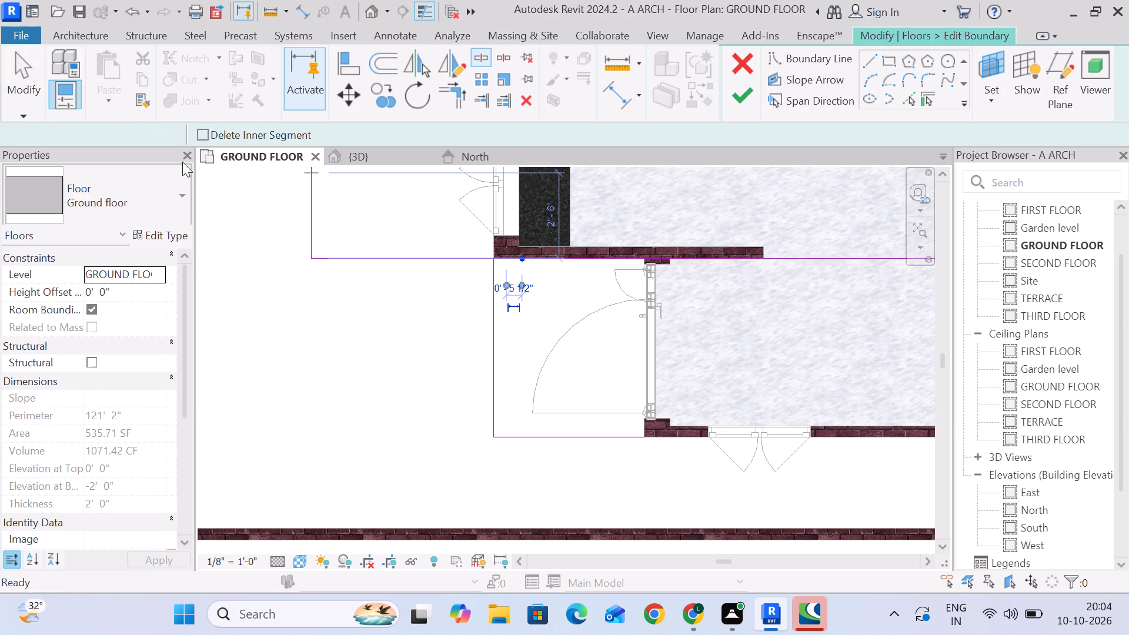
{"action": "left_click", "coordinate": [447, 91]}
{"action": "left_click", "coordinate": [450, 260]}
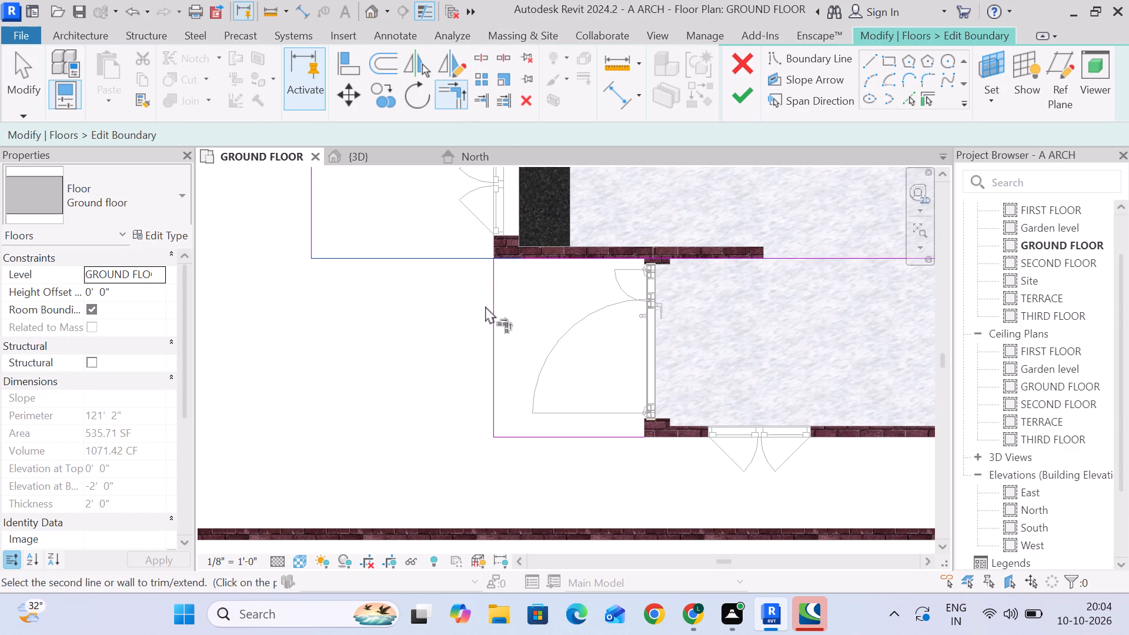
{"action": "left_click", "coordinate": [485, 306]}
{"action": "left_click_drag", "start_coordinate": [429, 259], "coordinate": [435, 262]}
{"action": "left_click", "coordinate": [490, 303]}
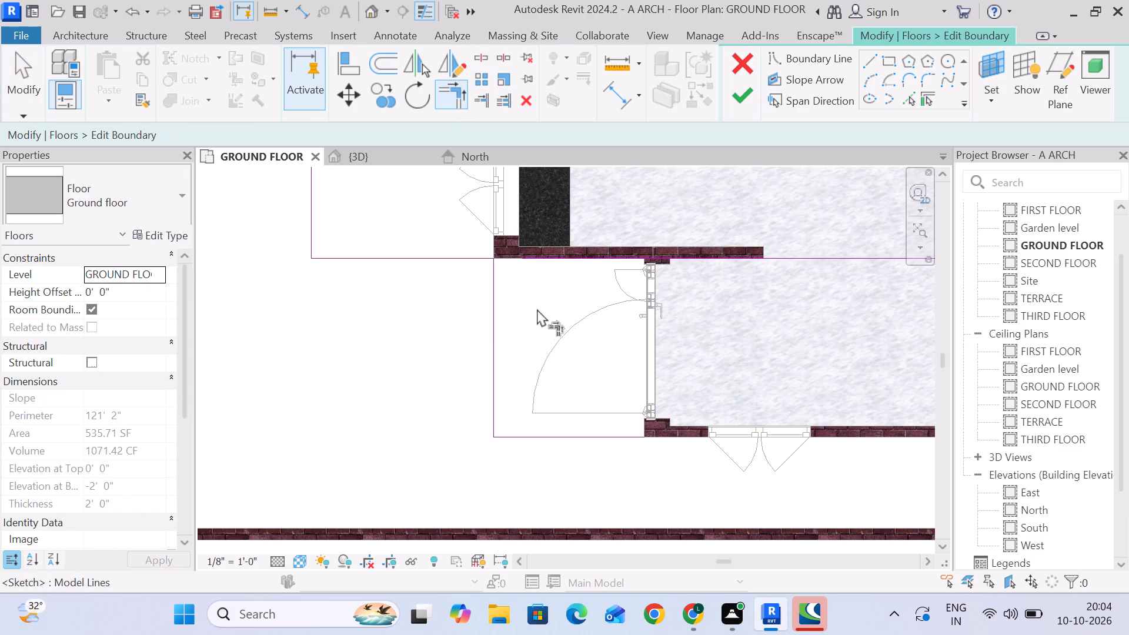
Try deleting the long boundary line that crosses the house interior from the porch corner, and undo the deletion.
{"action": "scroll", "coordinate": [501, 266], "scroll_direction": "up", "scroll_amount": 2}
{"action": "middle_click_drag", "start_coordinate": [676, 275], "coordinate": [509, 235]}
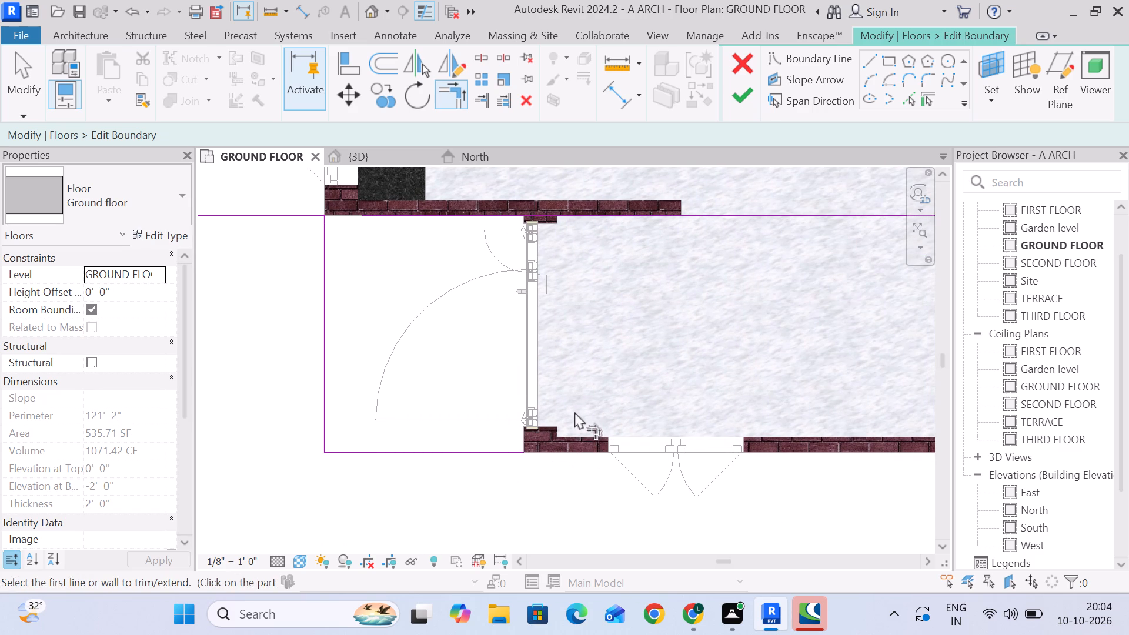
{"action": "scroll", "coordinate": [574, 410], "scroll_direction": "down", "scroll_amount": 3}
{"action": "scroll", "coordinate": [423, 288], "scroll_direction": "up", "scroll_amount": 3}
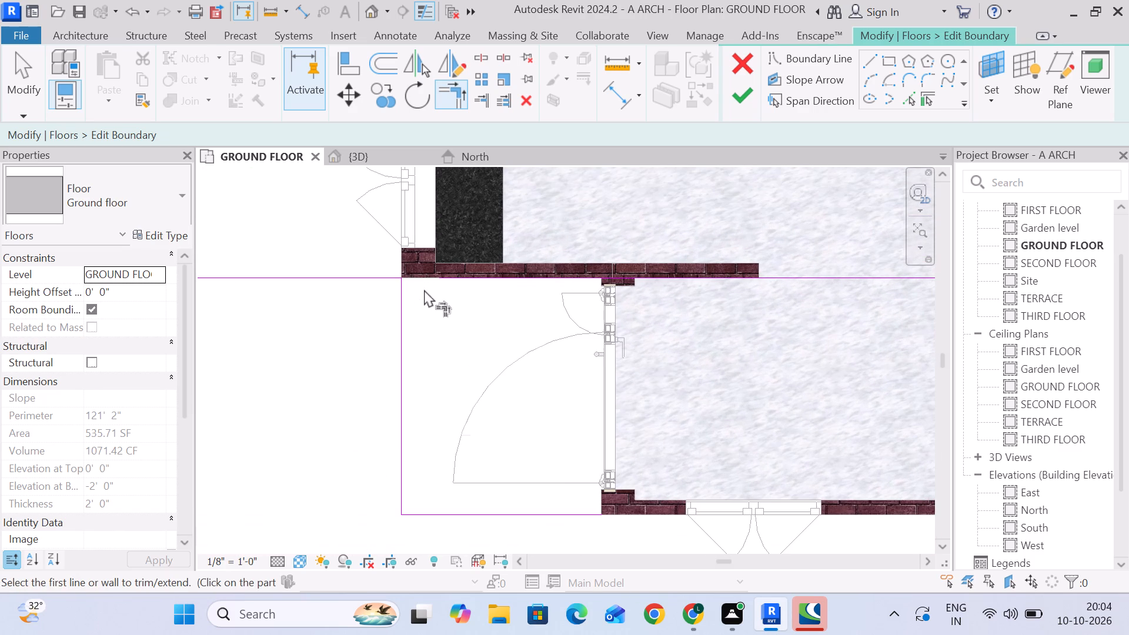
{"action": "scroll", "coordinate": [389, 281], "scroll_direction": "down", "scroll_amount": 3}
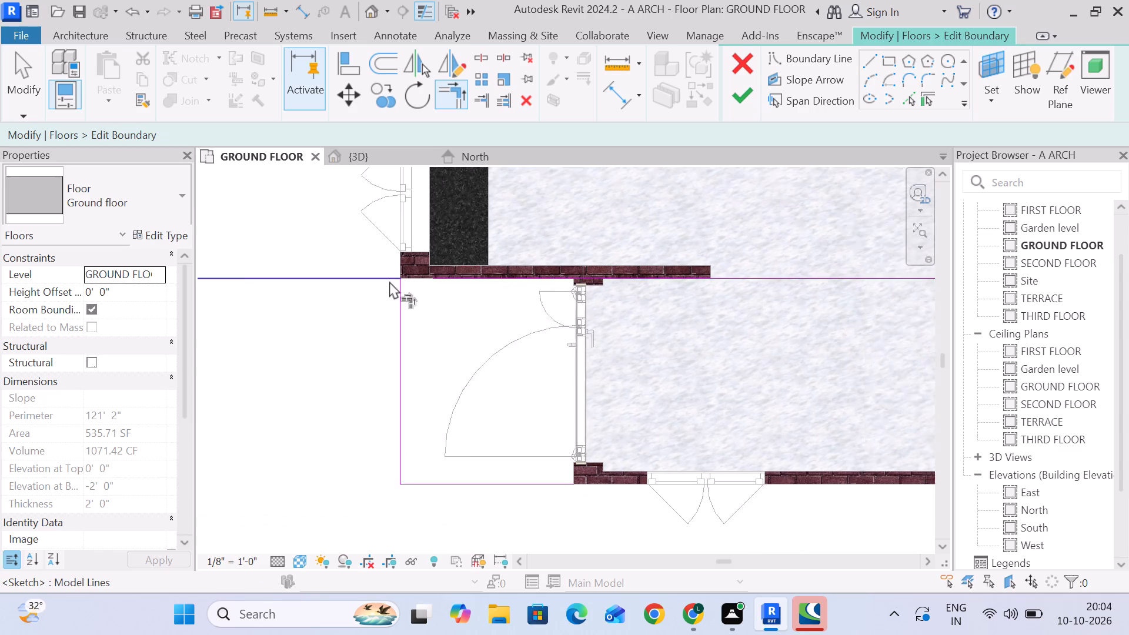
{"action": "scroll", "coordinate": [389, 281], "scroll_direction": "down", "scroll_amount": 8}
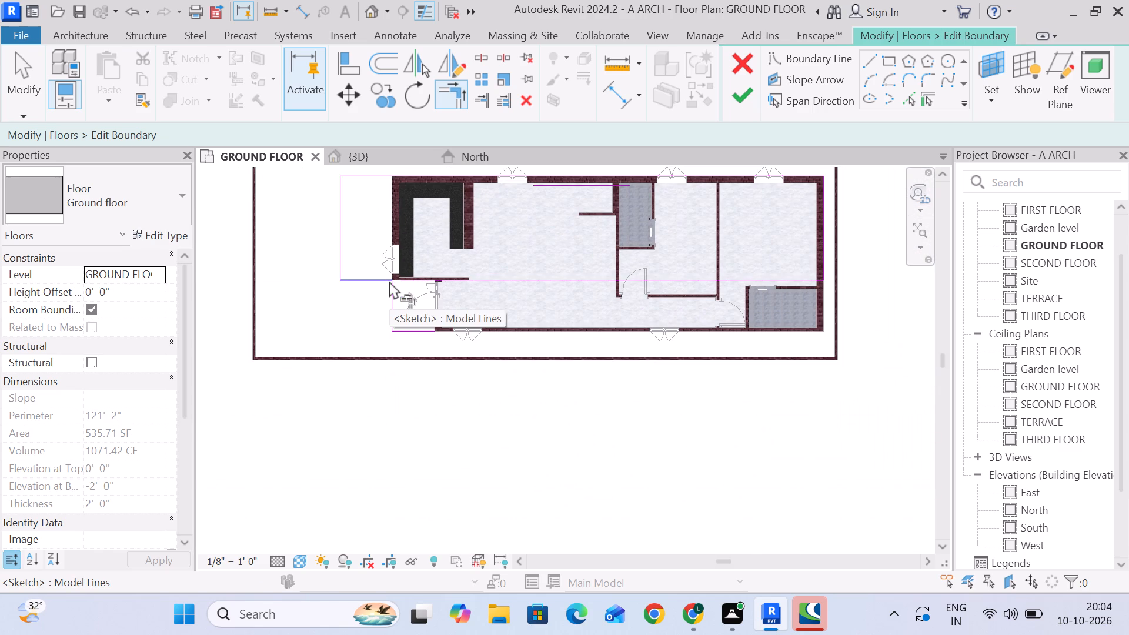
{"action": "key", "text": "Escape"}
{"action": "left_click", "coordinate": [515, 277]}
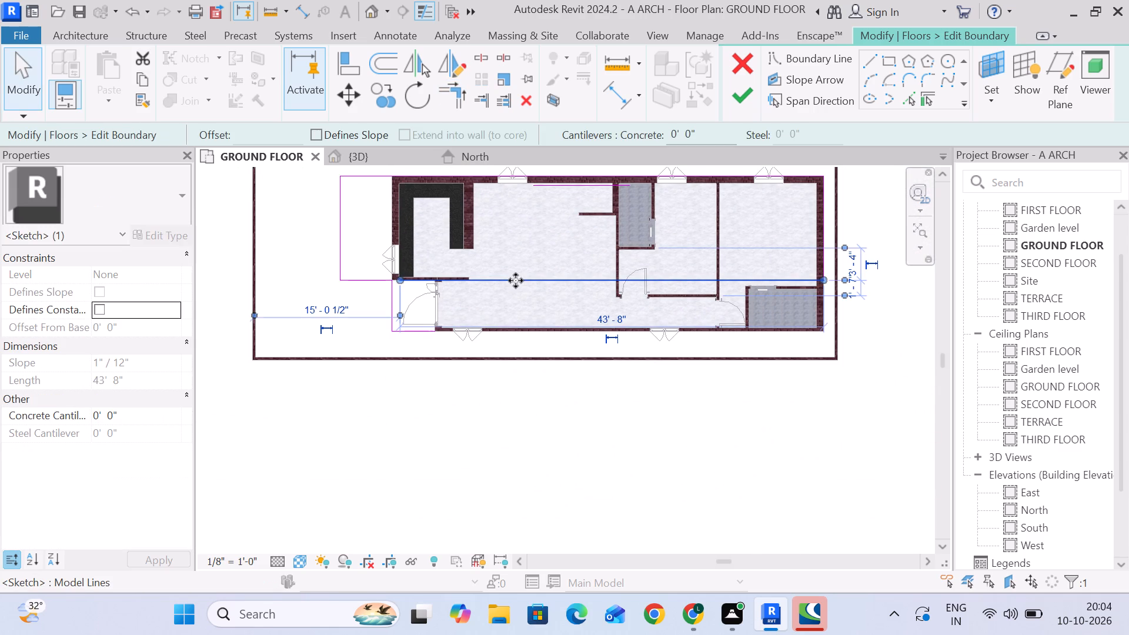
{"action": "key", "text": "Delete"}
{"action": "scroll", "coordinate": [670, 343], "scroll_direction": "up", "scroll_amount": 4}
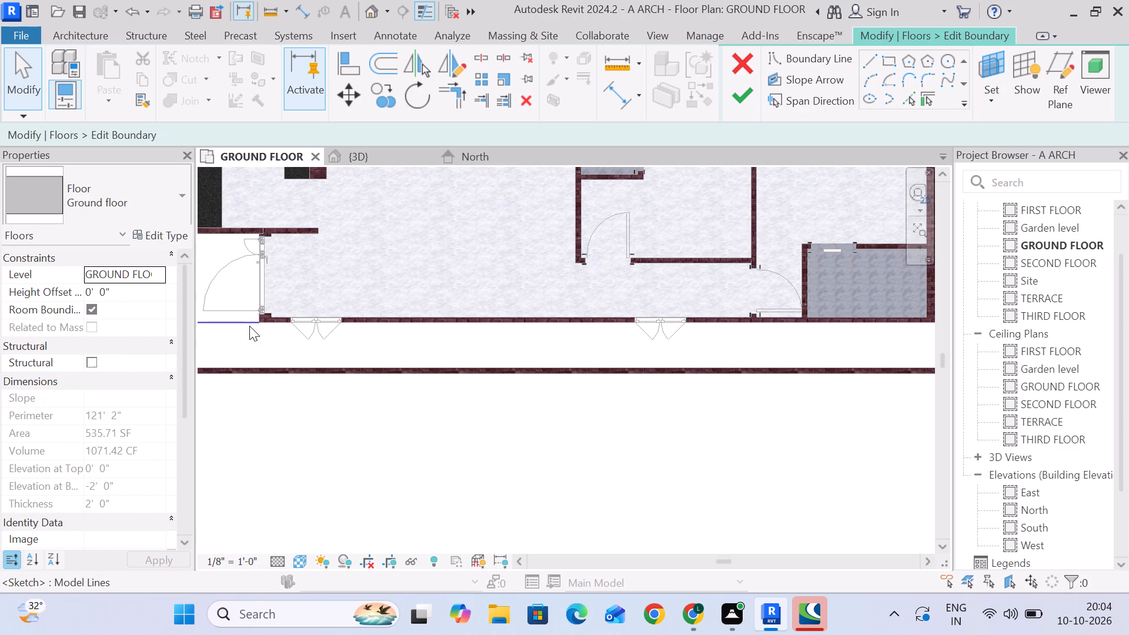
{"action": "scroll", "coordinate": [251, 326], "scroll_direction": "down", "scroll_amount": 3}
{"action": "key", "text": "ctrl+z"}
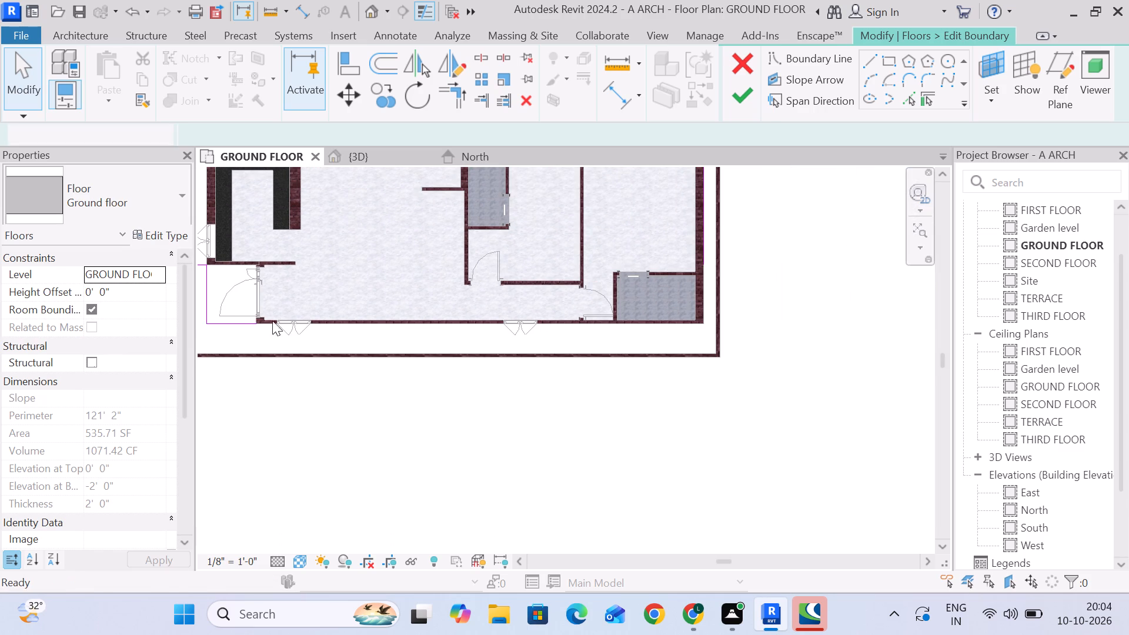
Align the long boundary line crossing the interior with the outer face of the 4" wall beside the entrance porch.
{"action": "middle_click_drag", "start_coordinate": [554, 306], "coordinate": [508, 269]}
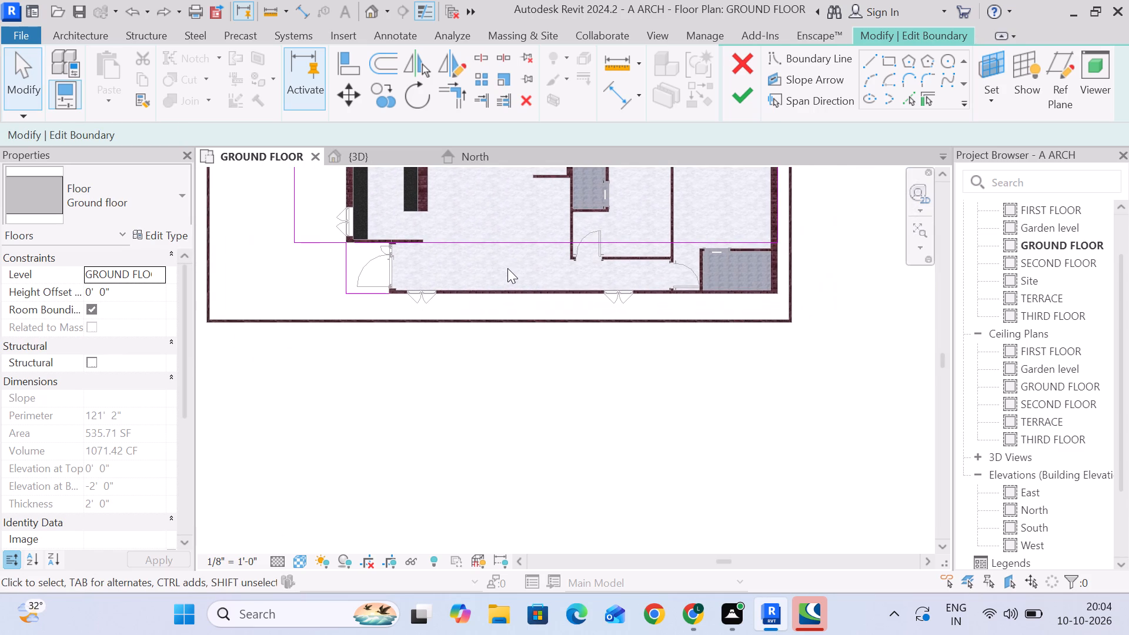
{"action": "left_click", "coordinate": [354, 59]}
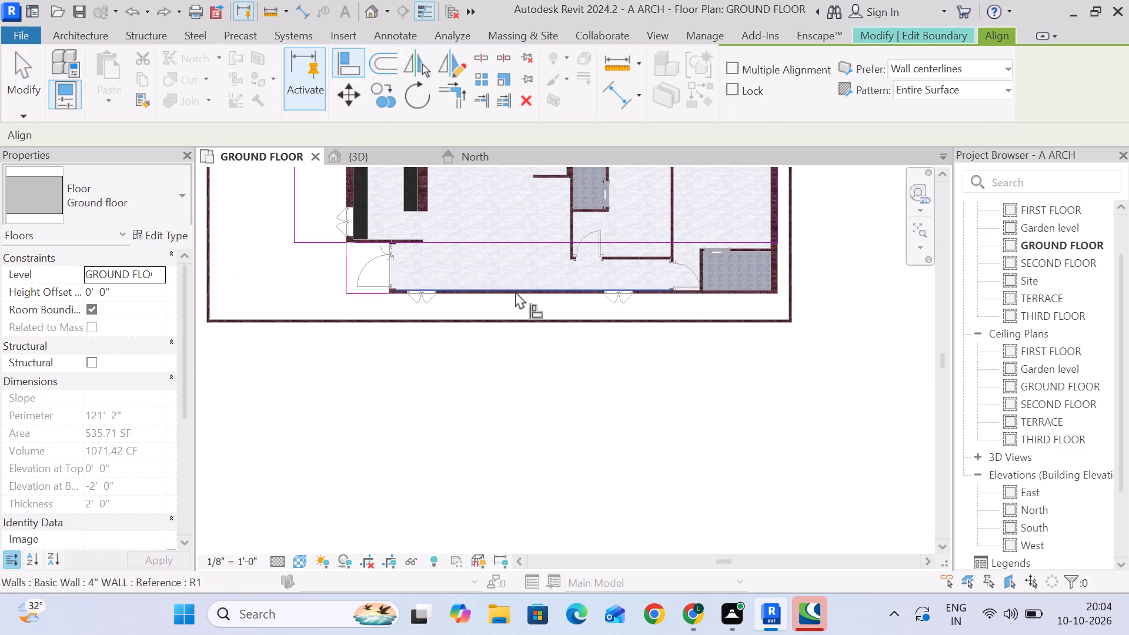
{"action": "scroll", "coordinate": [515, 292], "scroll_direction": "up", "scroll_amount": 11}
{"action": "left_click", "coordinate": [519, 299]}
{"action": "scroll", "coordinate": [532, 268], "scroll_direction": "down", "scroll_amount": 3}
{"action": "middle_click_drag", "start_coordinate": [531, 268], "coordinate": [549, 363]}
{"action": "scroll", "coordinate": [530, 273], "scroll_direction": "down", "scroll_amount": 1}
{"action": "scroll", "coordinate": [549, 363], "scroll_direction": "up", "scroll_amount": 1}
{"action": "scroll", "coordinate": [551, 351], "scroll_direction": "down", "scroll_amount": 3}
{"action": "left_click", "coordinate": [544, 273]}
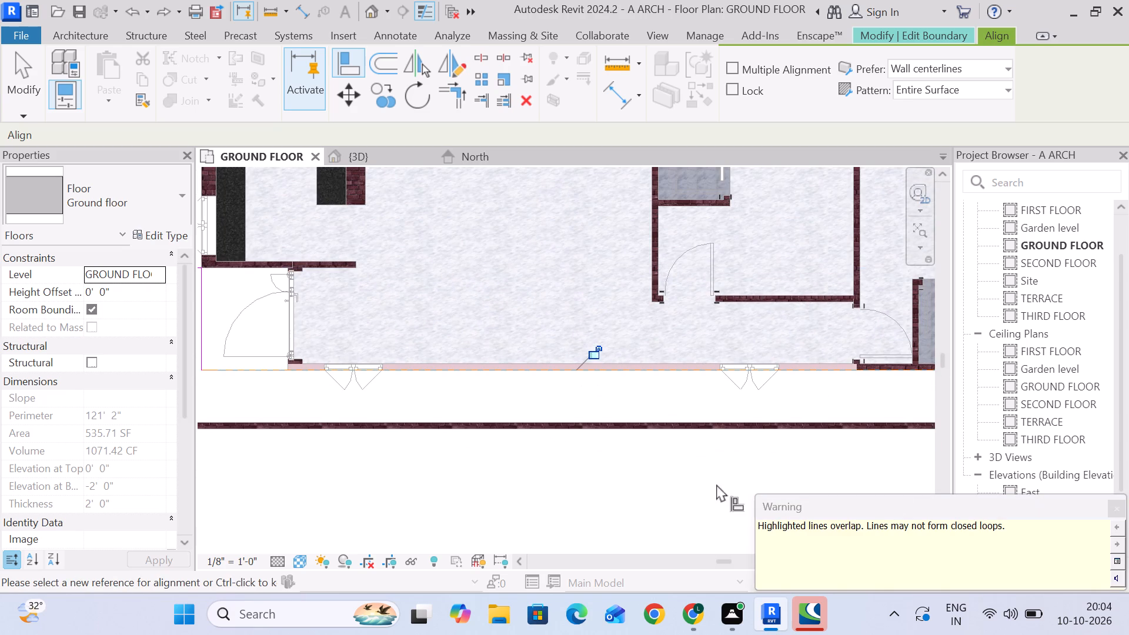
{"action": "scroll", "coordinate": [857, 549], "scroll_direction": "down", "scroll_amount": 3}
{"action": "middle_click_drag", "start_coordinate": [853, 545], "coordinate": [837, 494]}
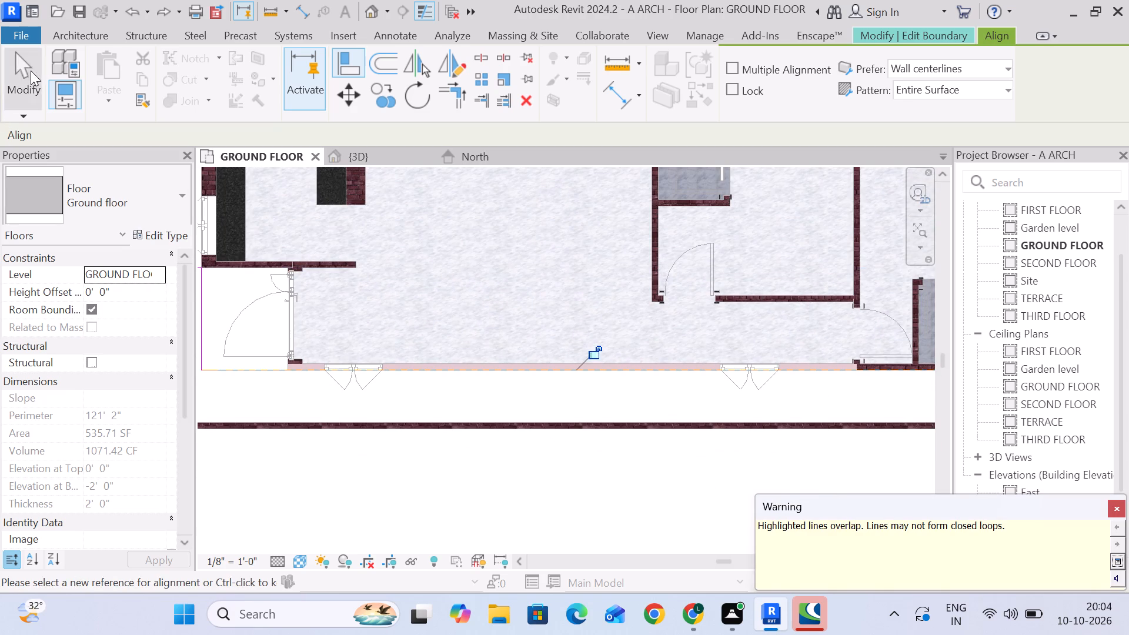
{"action": "left_click", "coordinate": [31, 71]}
Trim the porch's outward line and the aligned long edge into one closed outline and finish the Ground floor slab's boundary edit.
{"action": "left_click", "coordinate": [456, 93]}
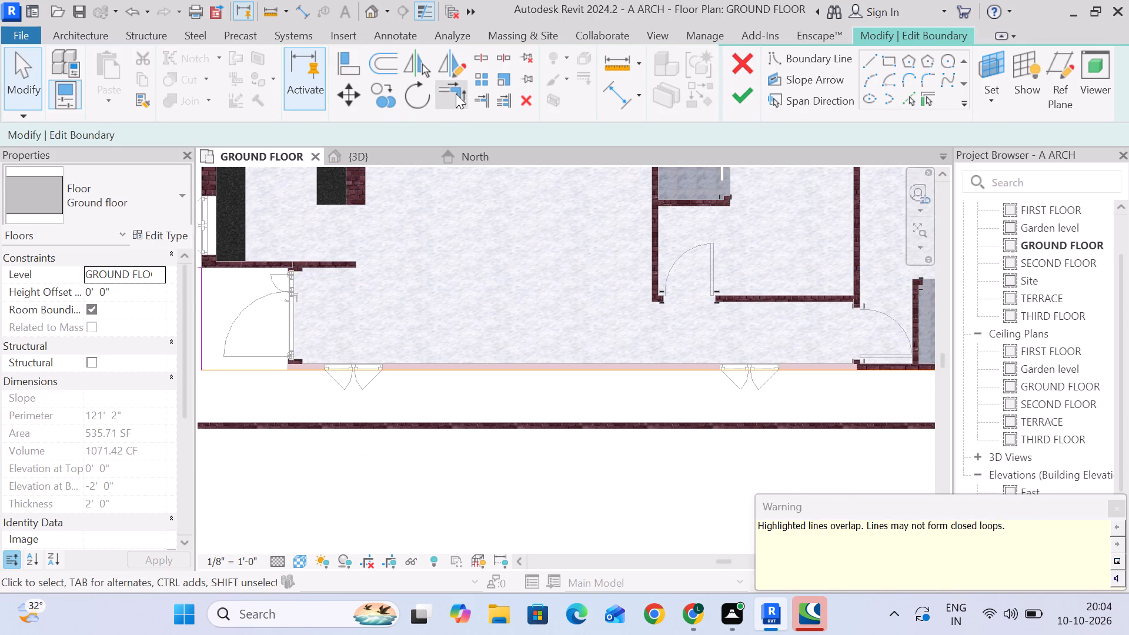
{"action": "left_click", "coordinate": [273, 370]}
{"action": "left_click", "coordinate": [422, 371]}
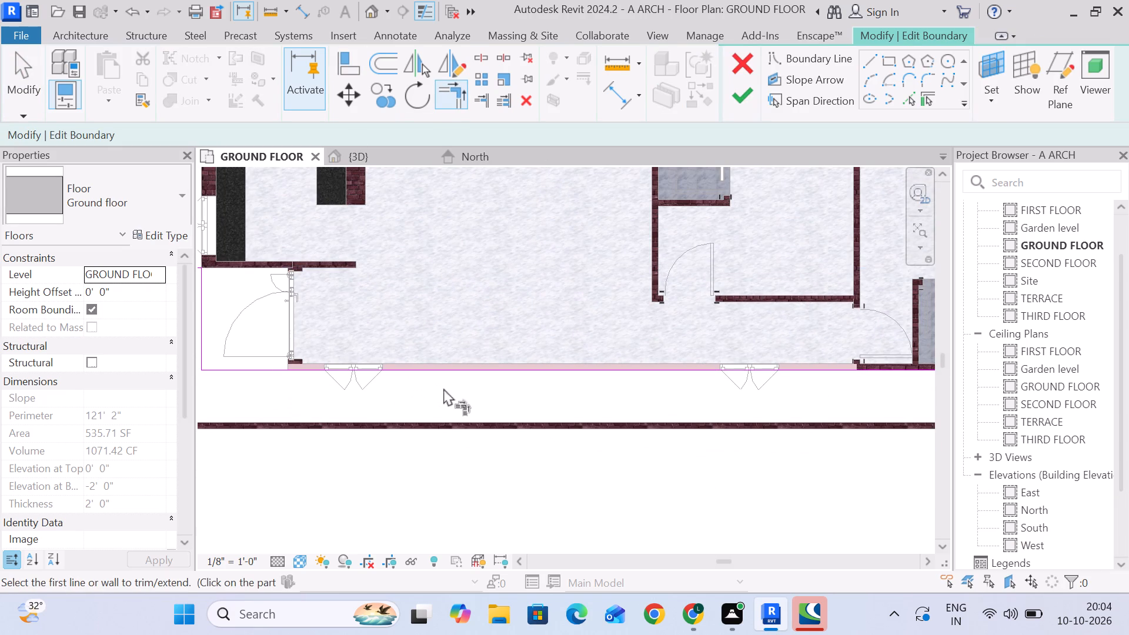
{"action": "left_click", "coordinate": [10, 81]}
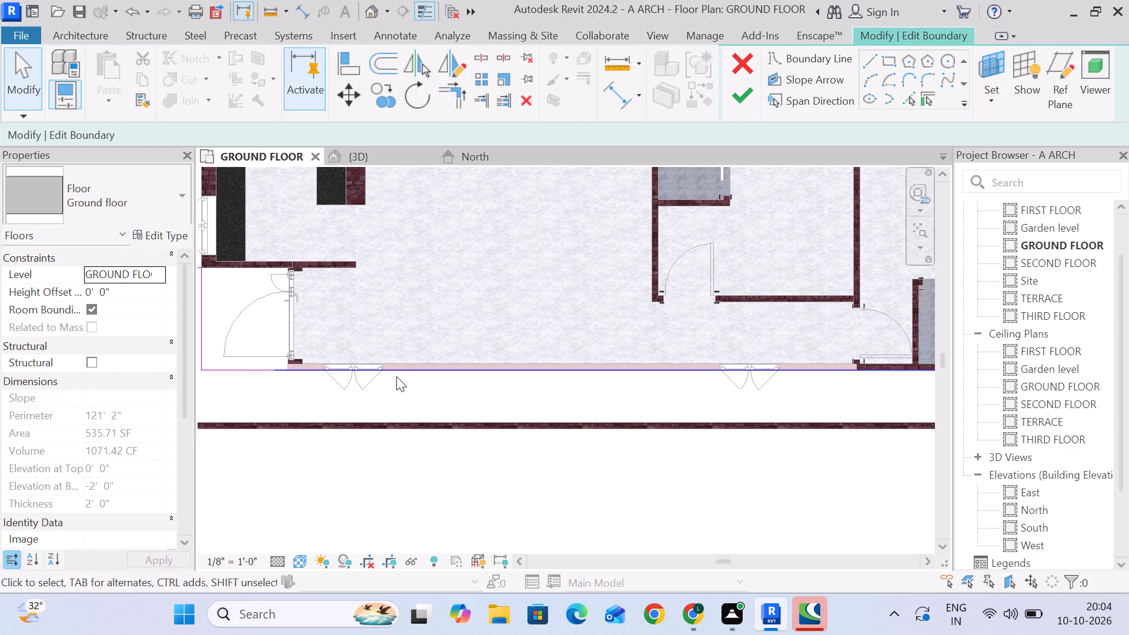
{"action": "left_click", "coordinate": [396, 376]}
{"action": "left_click", "coordinate": [244, 375]}
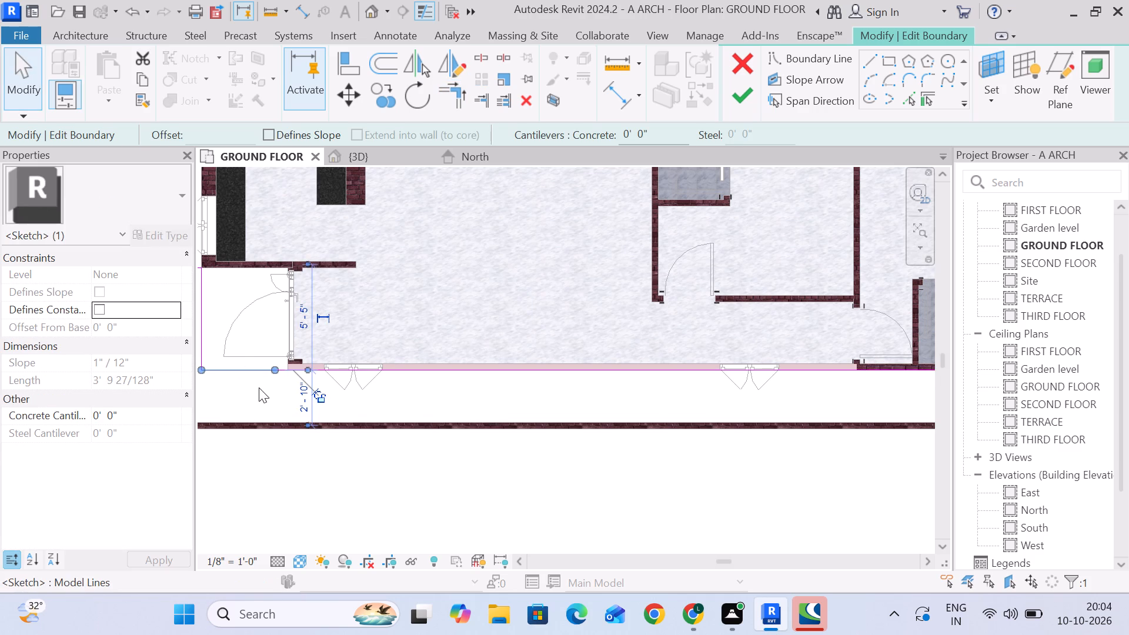
{"action": "scroll", "coordinate": [261, 387], "scroll_direction": "down", "scroll_amount": 3}
{"action": "middle_click_drag", "start_coordinate": [263, 385], "coordinate": [303, 328]}
{"action": "left_click", "coordinate": [399, 436]}
{"action": "scroll", "coordinate": [407, 416], "scroll_direction": "down", "scroll_amount": 4}
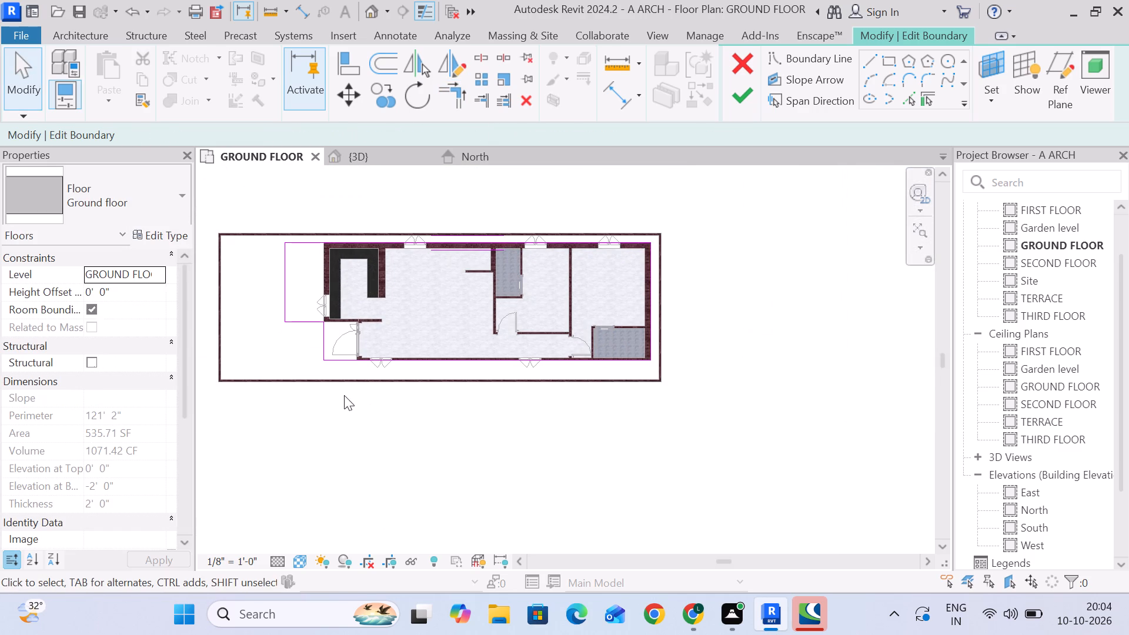
{"action": "left_click", "coordinate": [750, 102]}
Inspect the reshaped Ground floor slab around the kitchen wall and entrance porch in the {3D} view.
{"action": "left_click", "coordinate": [366, 151]}
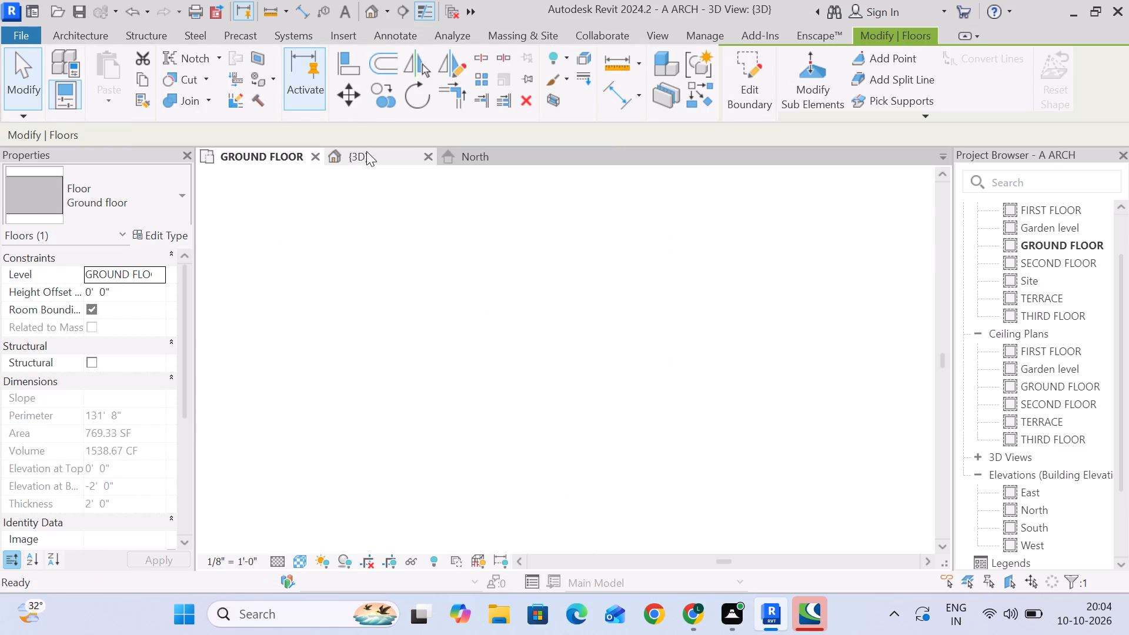
{"action": "left_click", "coordinate": [612, 295]}
{"action": "scroll", "coordinate": [631, 295], "scroll_direction": "down", "scroll_amount": 2}
{"action": "middle_click_drag", "start_coordinate": [631, 295], "coordinate": [614, 299], "text": "shift"}
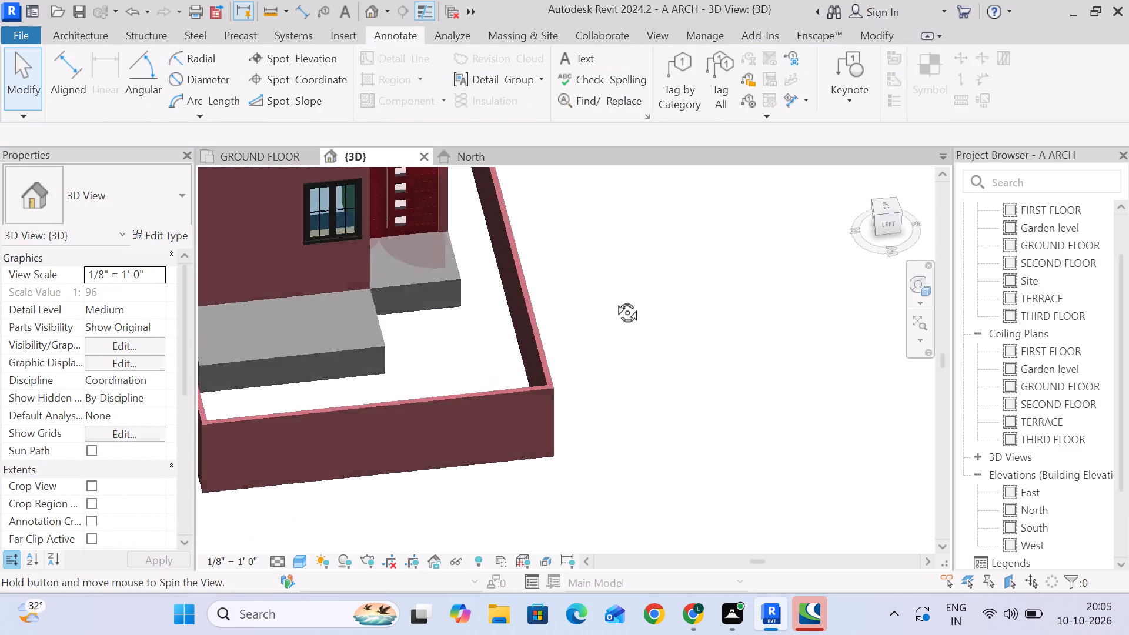
{"action": "middle_click_drag", "start_coordinate": [614, 299], "coordinate": [560, 301], "text": "shift"}
{"action": "middle_click_drag", "start_coordinate": [546, 410], "coordinate": [767, 293]}
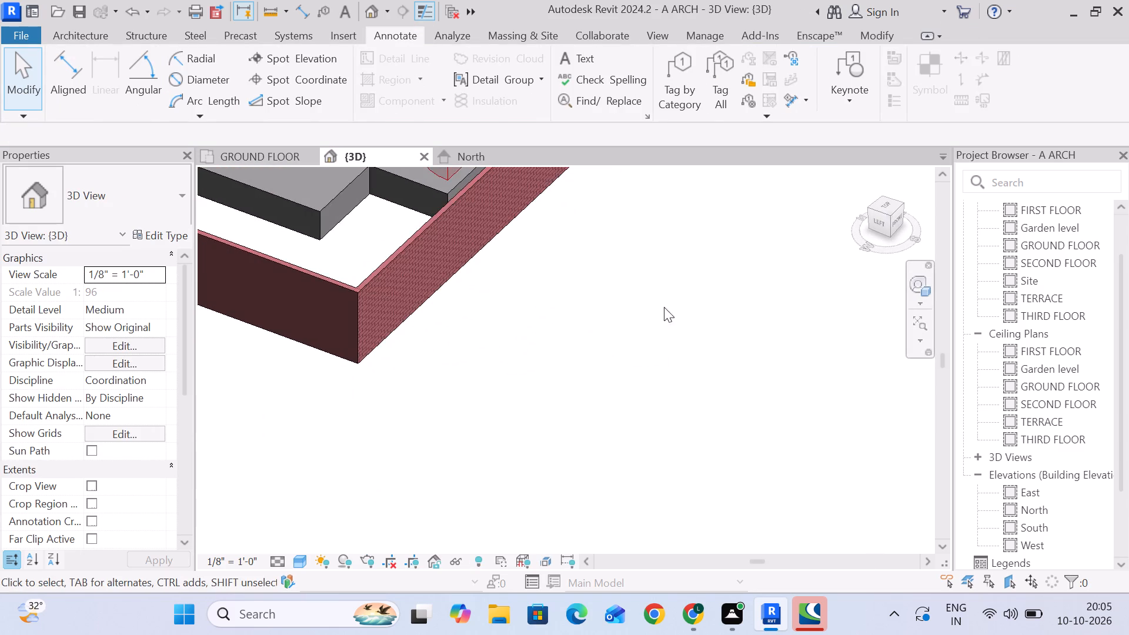
{"action": "middle_click_drag", "start_coordinate": [665, 325], "coordinate": [753, 494]}
{"action": "scroll", "coordinate": [352, 354], "scroll_direction": "up", "scroll_amount": 4}
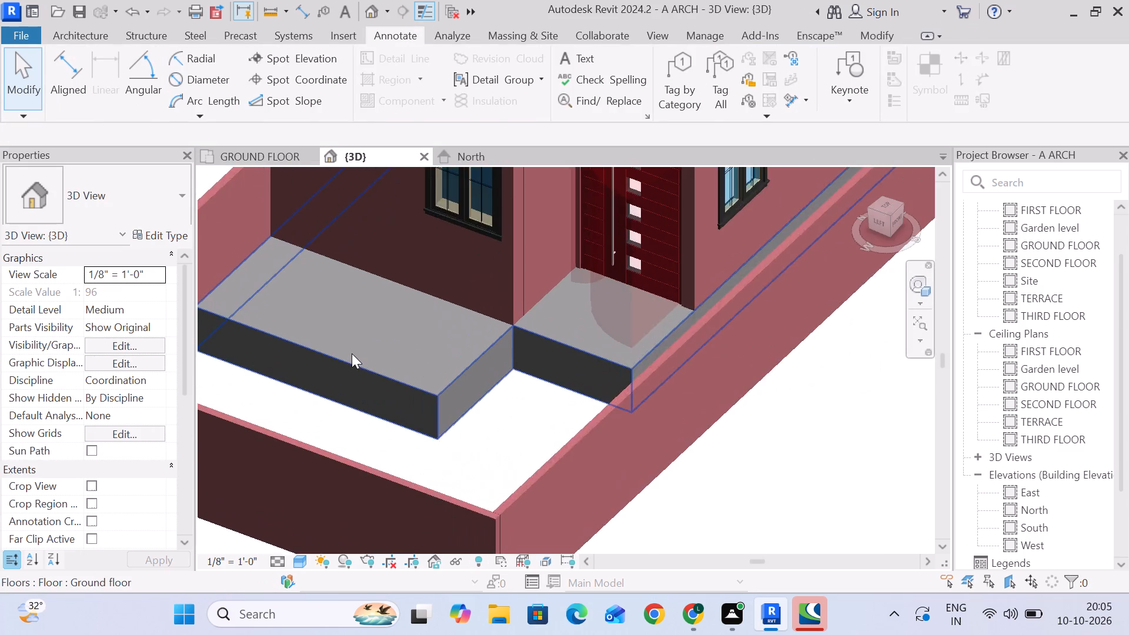
{"action": "left_click", "coordinate": [352, 353]}
{"action": "scroll", "coordinate": [360, 353], "scroll_direction": "down", "scroll_amount": 4}
{"action": "left_click", "coordinate": [369, 238]}
{"action": "scroll", "coordinate": [369, 247], "scroll_direction": "down", "scroll_amount": 3}
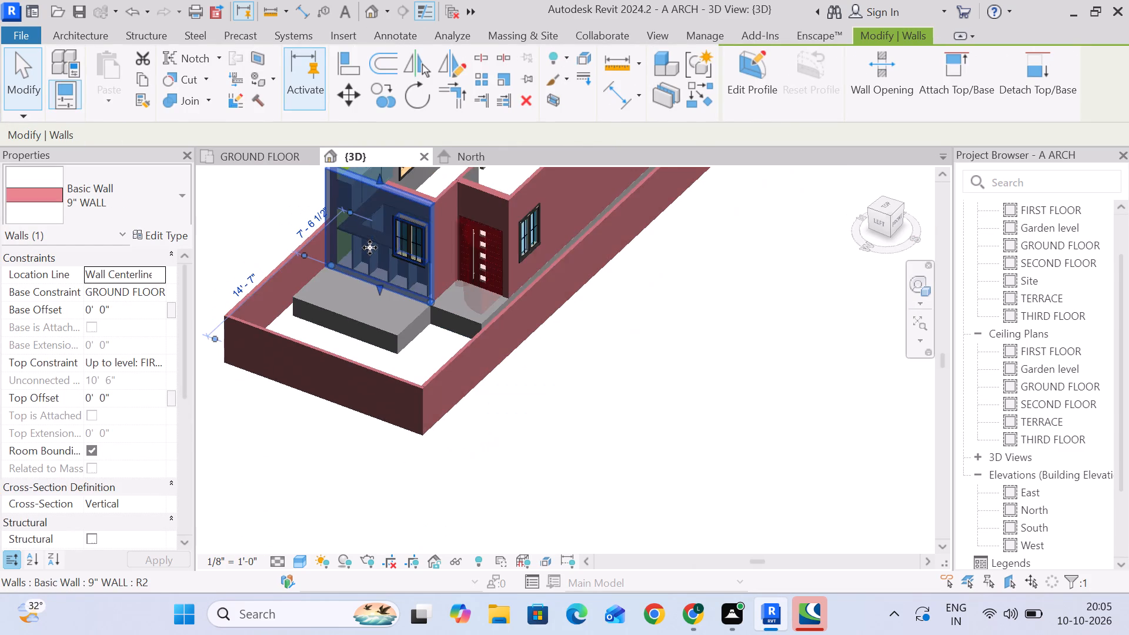
Return to the GROUND FLOOR plan and examine the slab outline around the kitchen and entrance porch.
{"action": "left_click", "coordinate": [285, 159]}
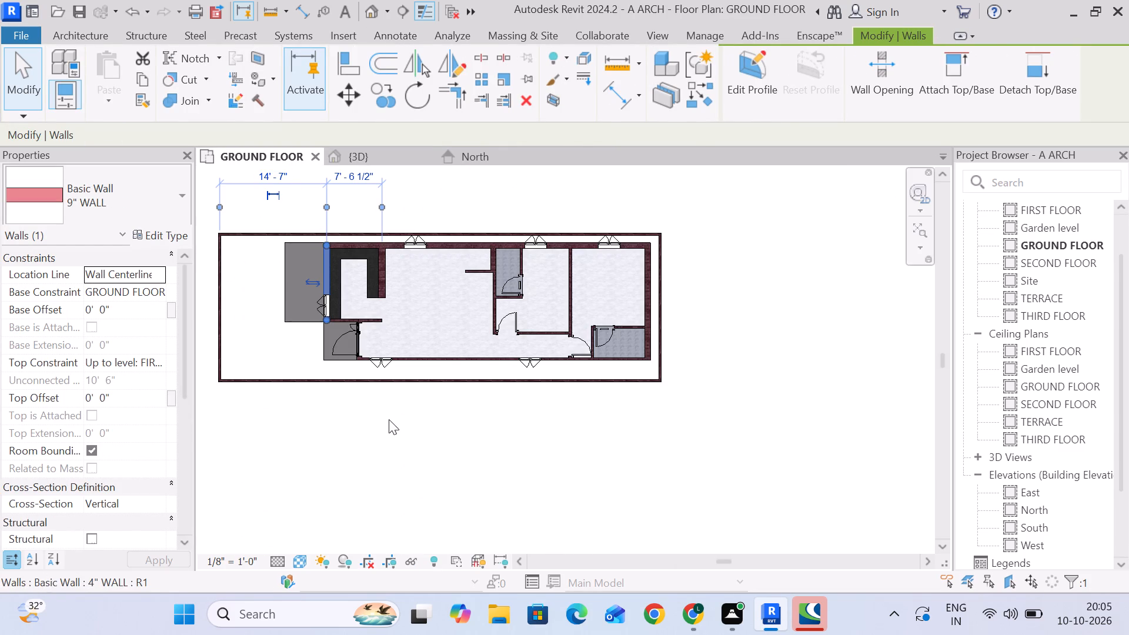
{"action": "left_click", "coordinate": [389, 419]}
{"action": "scroll", "coordinate": [321, 246], "scroll_direction": "up", "scroll_amount": 5}
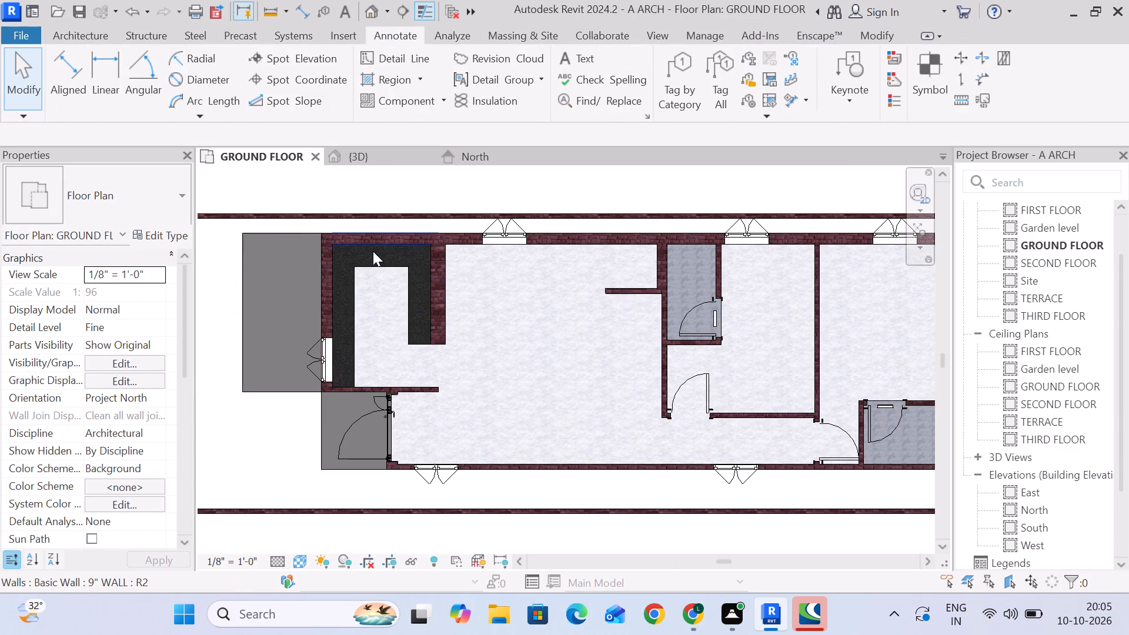
{"action": "middle_click_drag", "start_coordinate": [386, 347], "coordinate": [419, 277]}
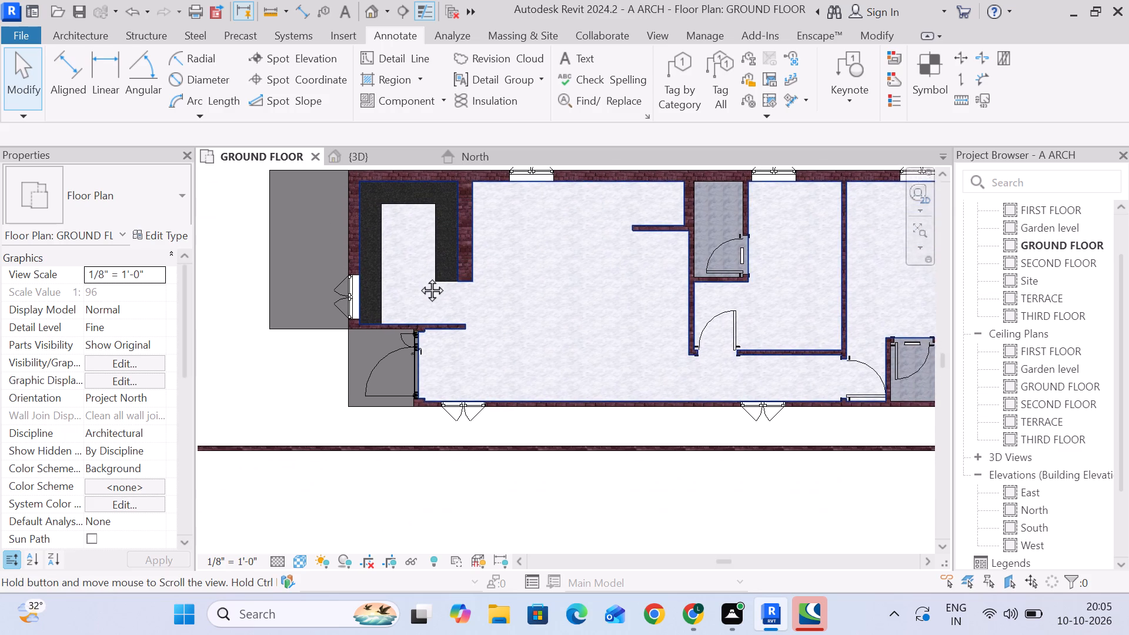
{"action": "middle_click_drag", "start_coordinate": [419, 277], "coordinate": [423, 273]}
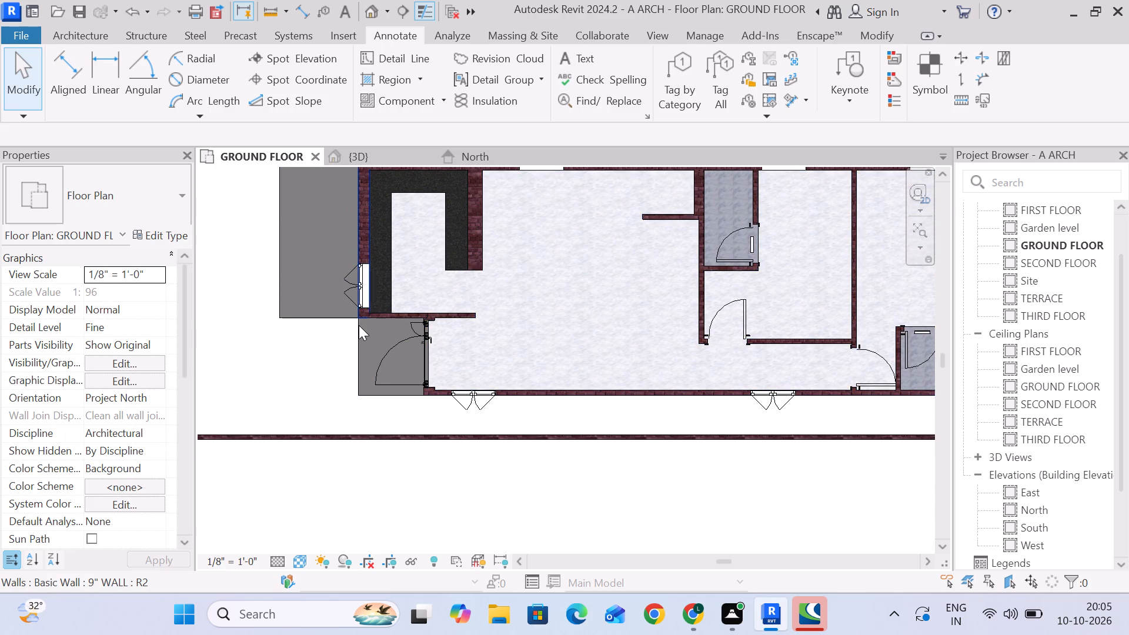
{"action": "middle_click_drag", "start_coordinate": [307, 296], "coordinate": [331, 427]}
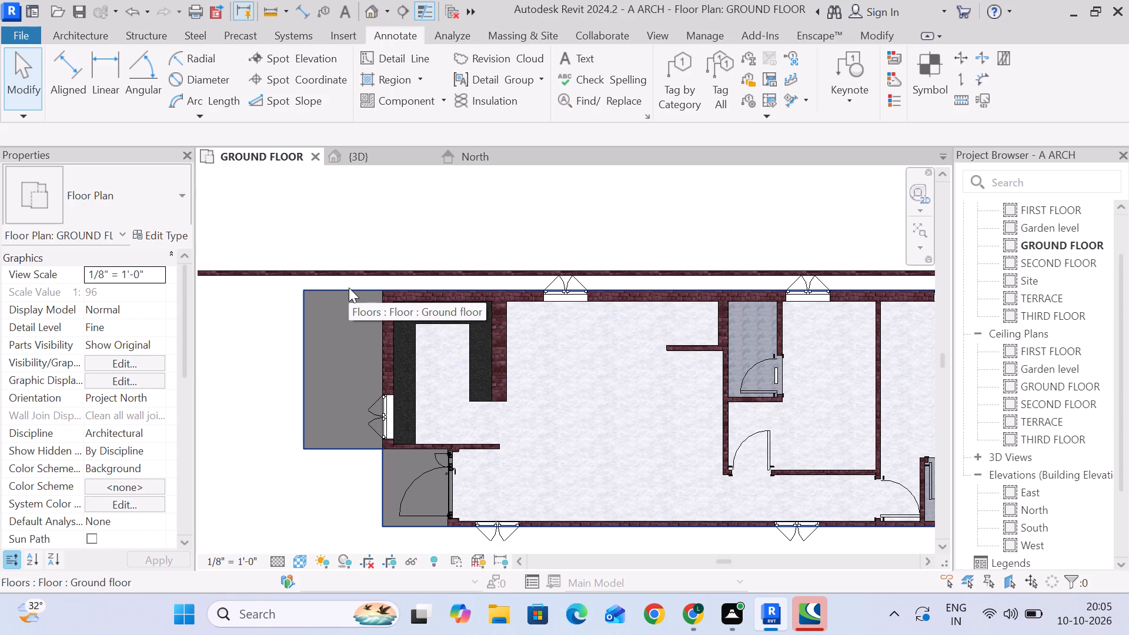
{"action": "scroll", "coordinate": [321, 302], "scroll_direction": "up", "scroll_amount": 2}
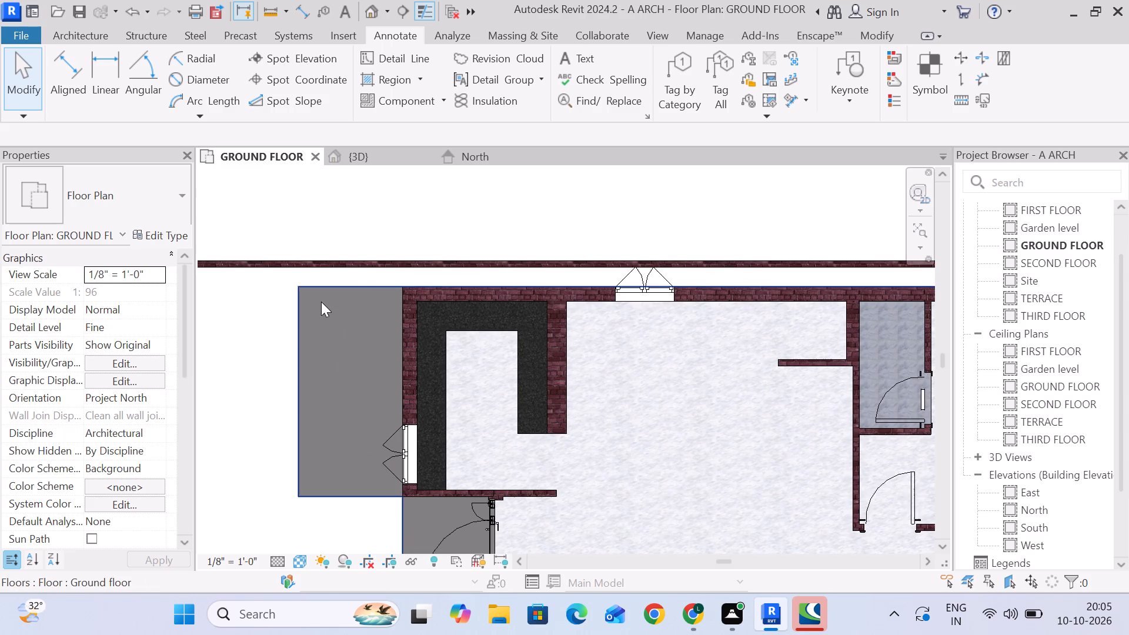
{"action": "scroll", "coordinate": [362, 286], "scroll_direction": "down", "scroll_amount": 1}
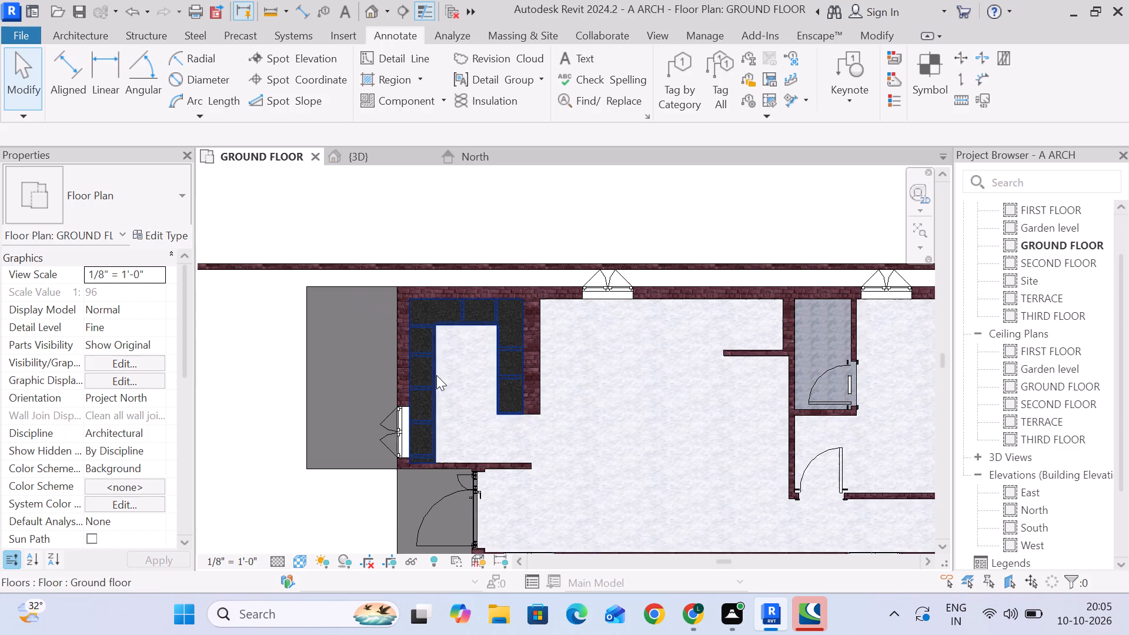
Place an aligned dimension from the porch-side edge of the slab outside the kitchen to the far 4" boundary wall.
{"action": "middle_click_drag", "start_coordinate": [351, 330], "coordinate": [355, 260]}
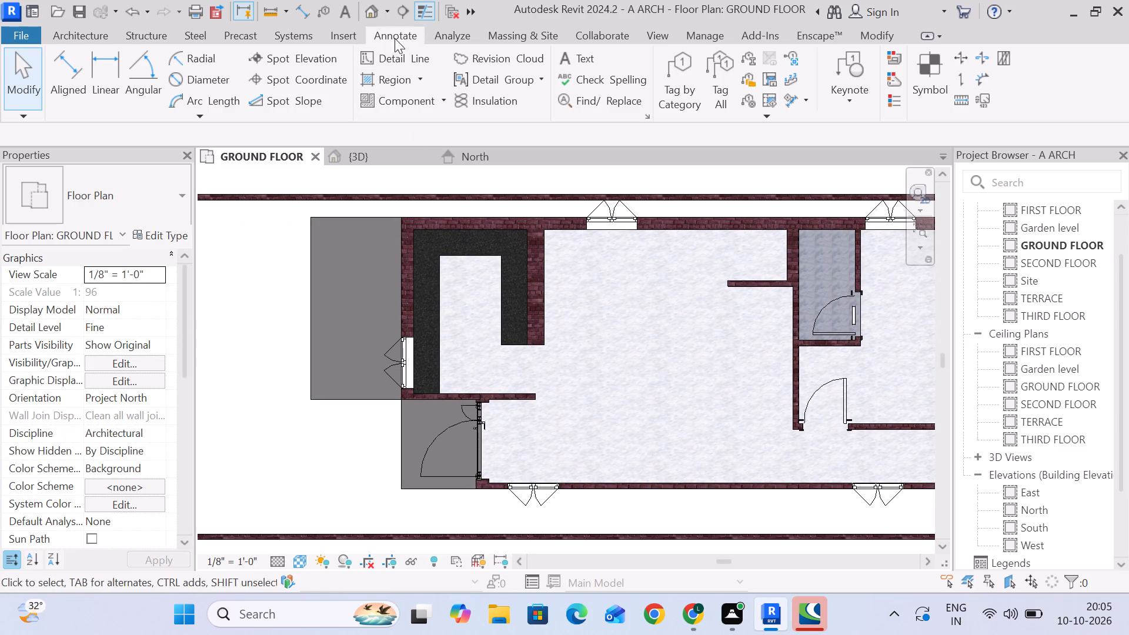
{"action": "left_click", "coordinate": [64, 78]}
{"action": "left_click", "coordinate": [329, 397]}
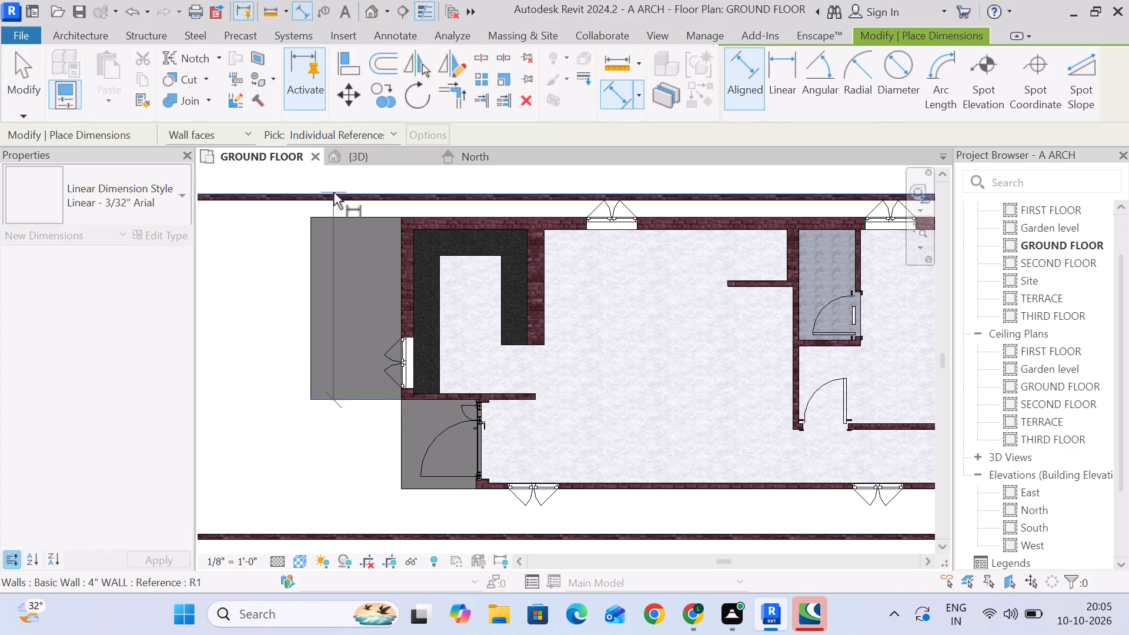
{"action": "left_click", "coordinate": [332, 200]}
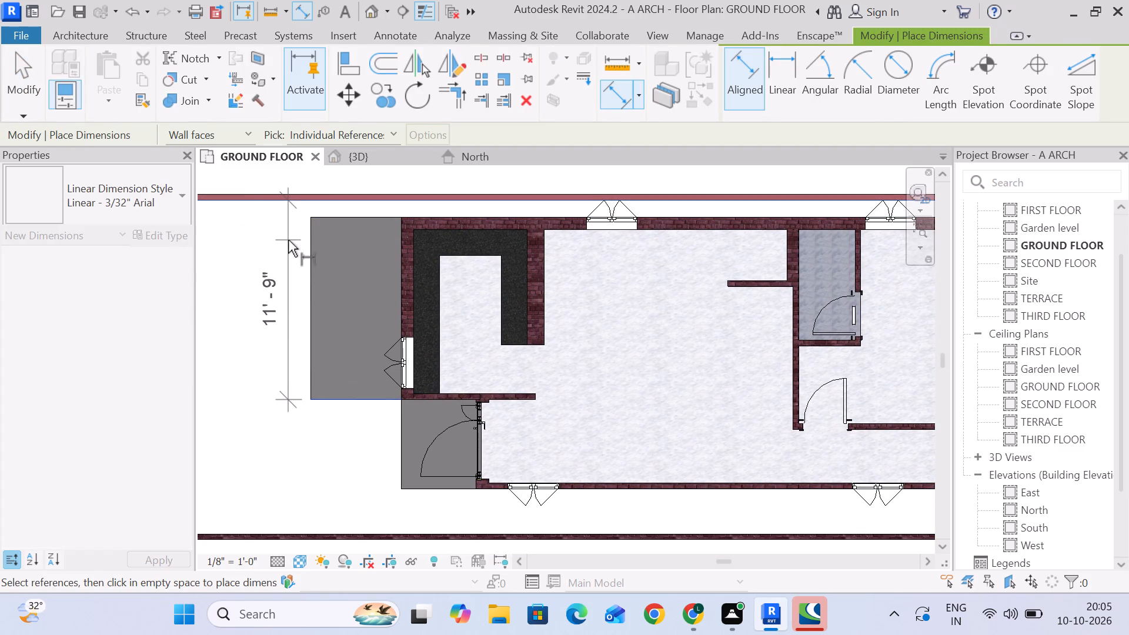
{"action": "scroll", "coordinate": [293, 205], "scroll_direction": "up", "scroll_amount": 1}
{"action": "left_click", "coordinate": [292, 243]}
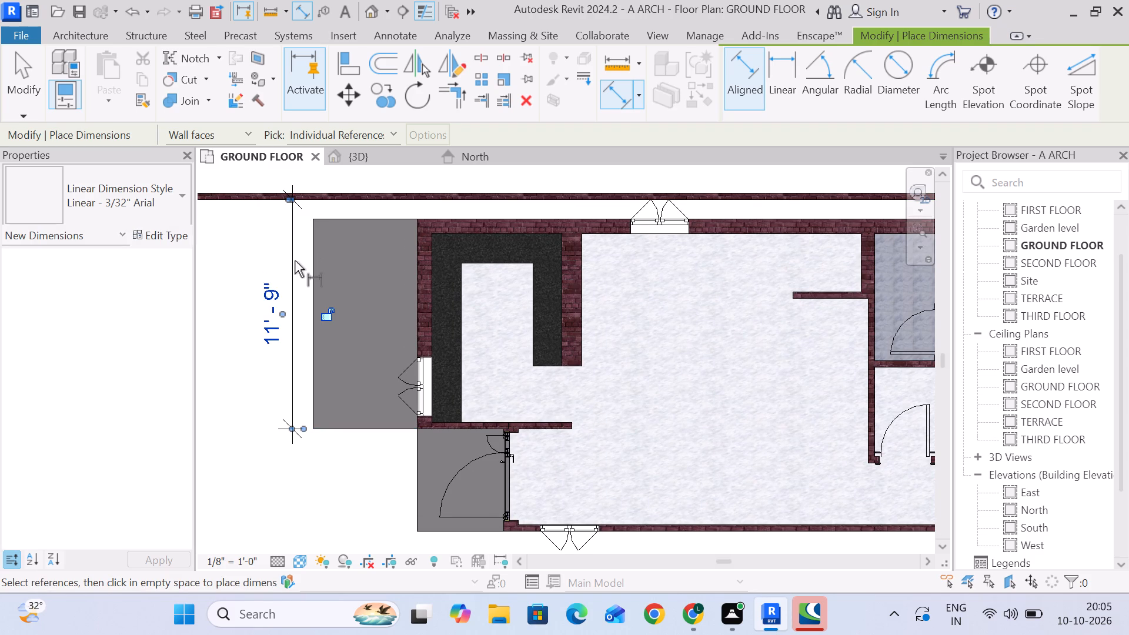
{"action": "left_click", "coordinate": [32, 77]}
Open the kitchen counter's generic model for in-place editing.
{"action": "scroll", "coordinate": [432, 296], "scroll_direction": "down", "scroll_amount": 4}
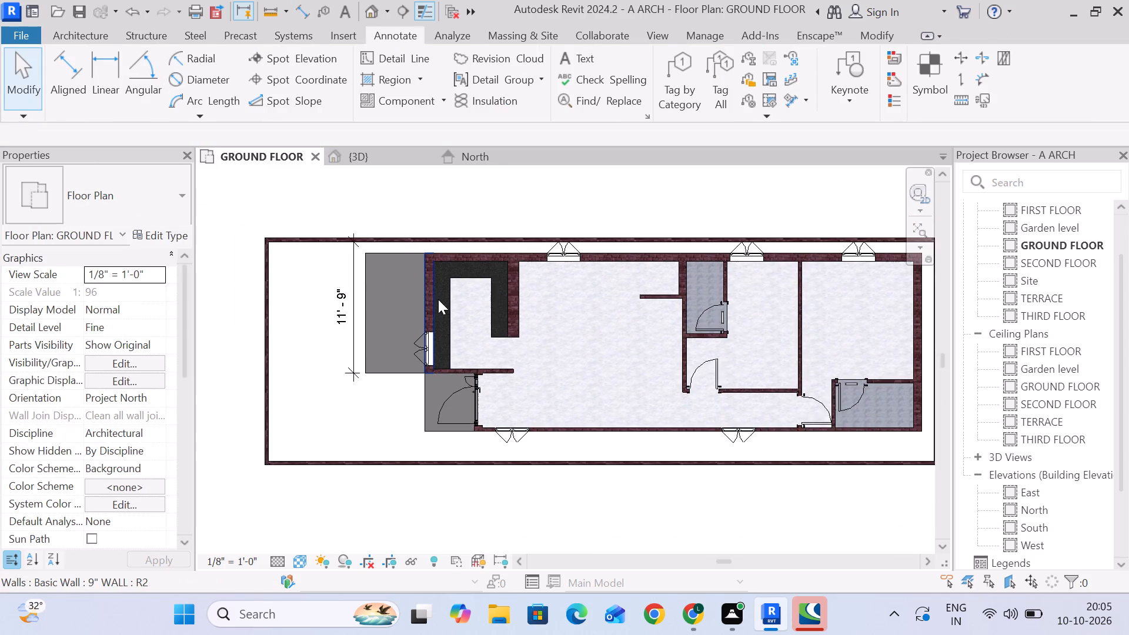
{"action": "scroll", "coordinate": [435, 300], "scroll_direction": "up", "scroll_amount": 2}
{"action": "middle_click_drag", "start_coordinate": [425, 310], "coordinate": [396, 270]}
{"action": "middle_click_drag", "start_coordinate": [346, 364], "coordinate": [333, 351]}
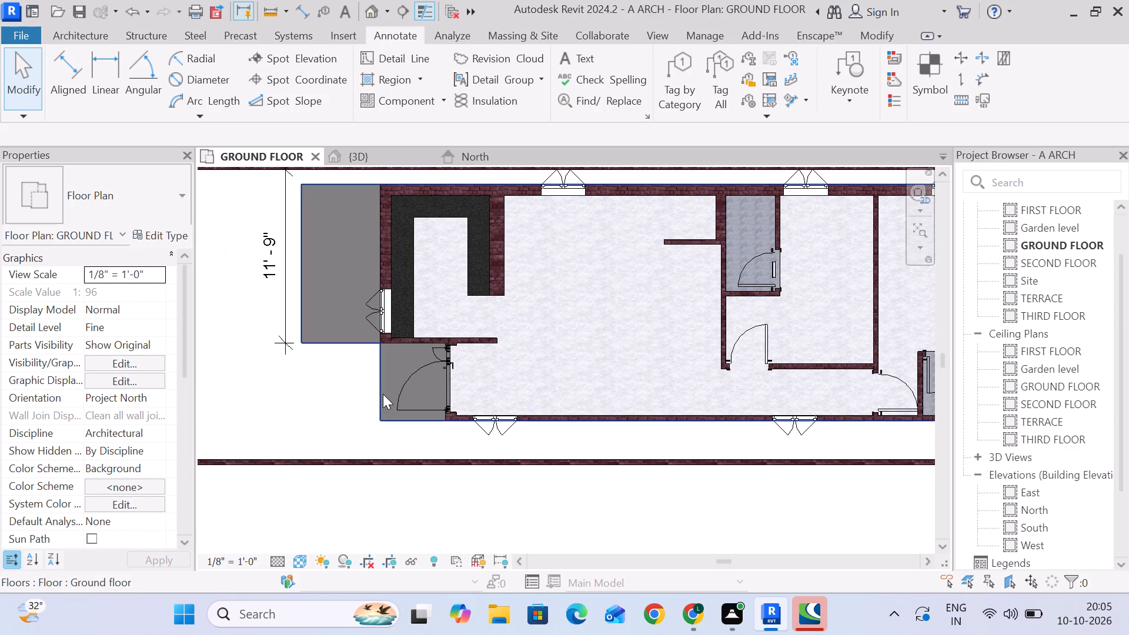
{"action": "left_click", "coordinate": [76, 41]}
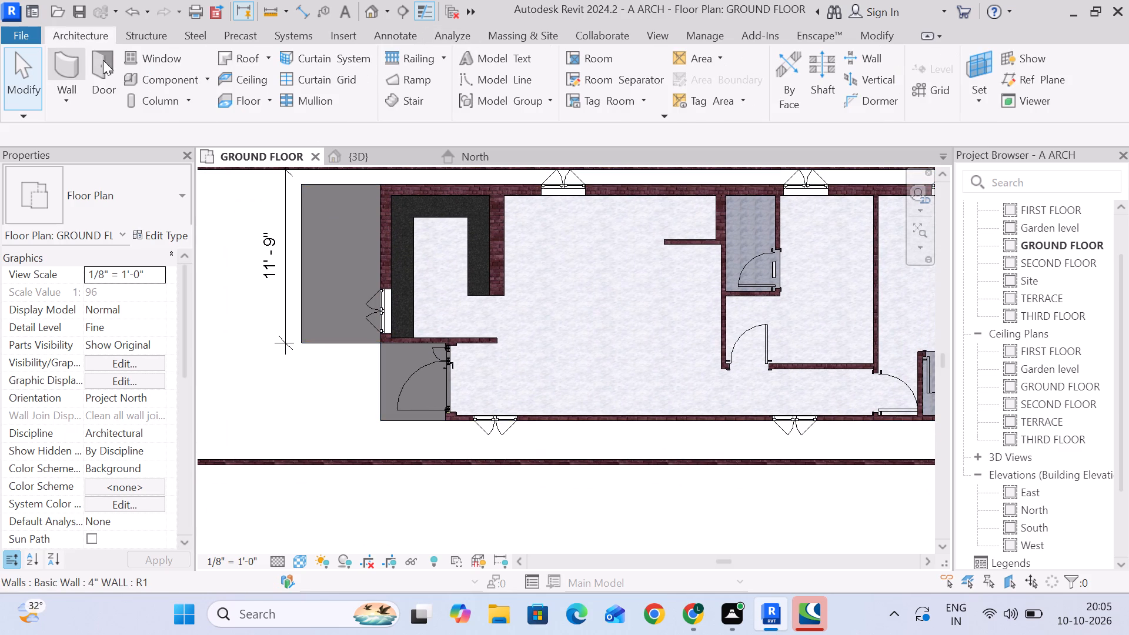
{"action": "left_click", "coordinate": [457, 211]}
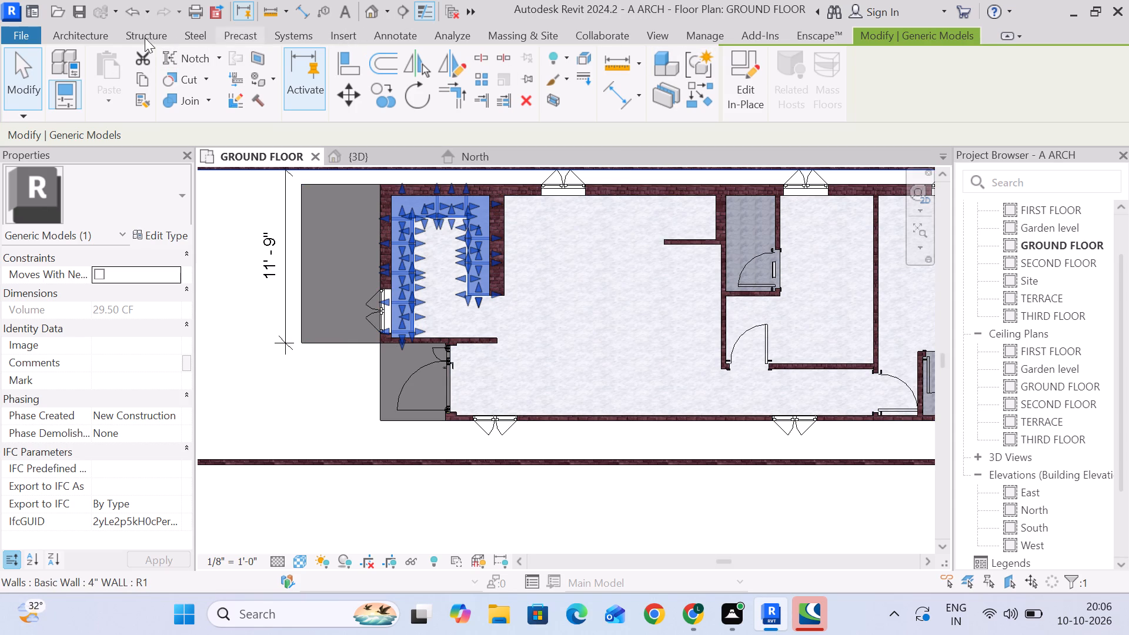
{"action": "left_click", "coordinate": [737, 87]}
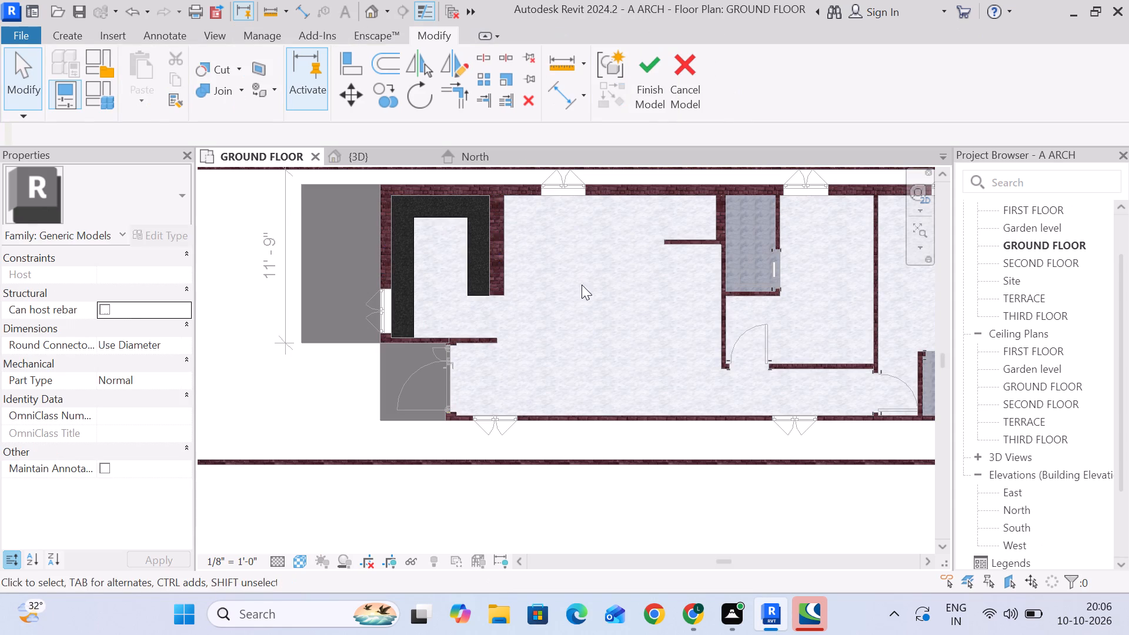
Sketch a closed L-shaped extrusion outline in the slab's outer corner, about 11" wide along the kitchen-side slab and 1' beside the entrance porch.
{"action": "left_click", "coordinate": [72, 36]}
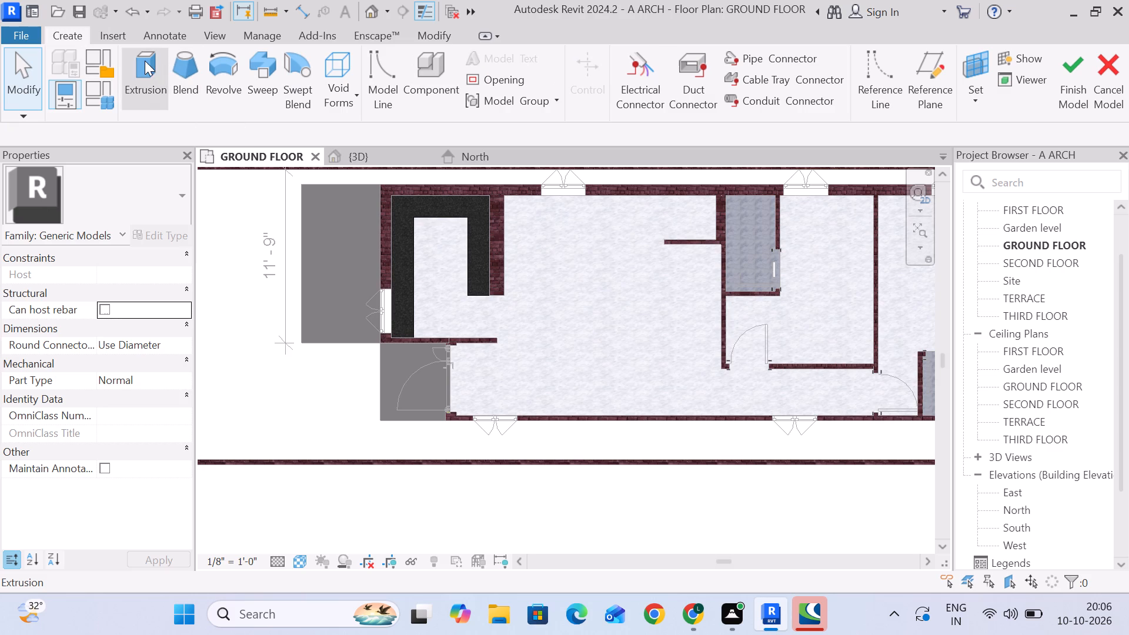
{"action": "left_click", "coordinate": [148, 69]}
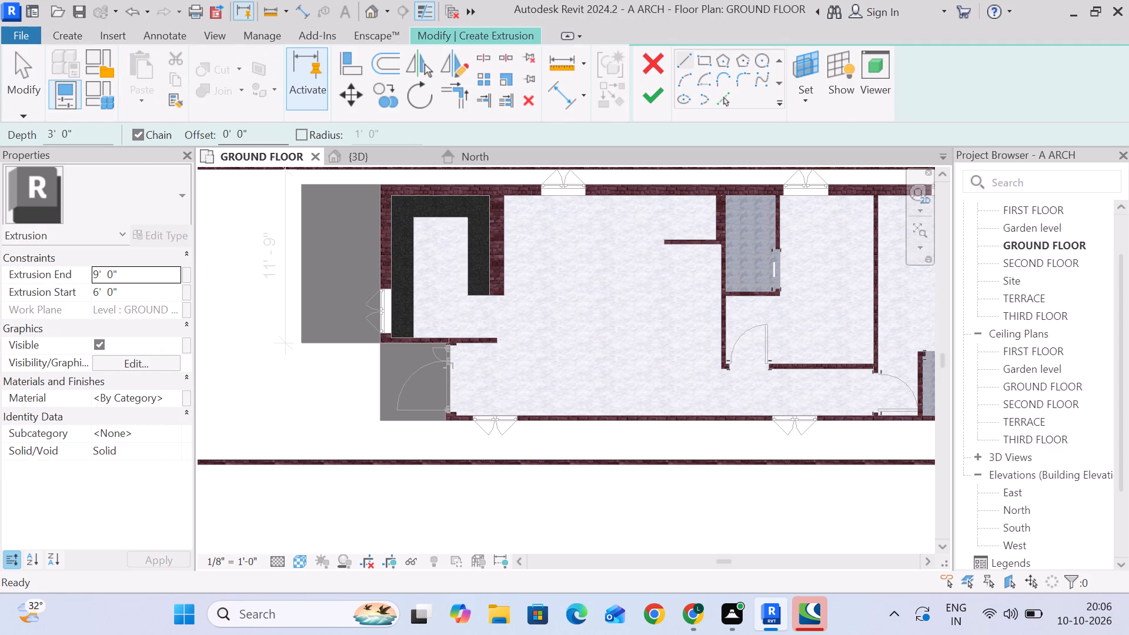
{"action": "left_click", "coordinate": [302, 343]}
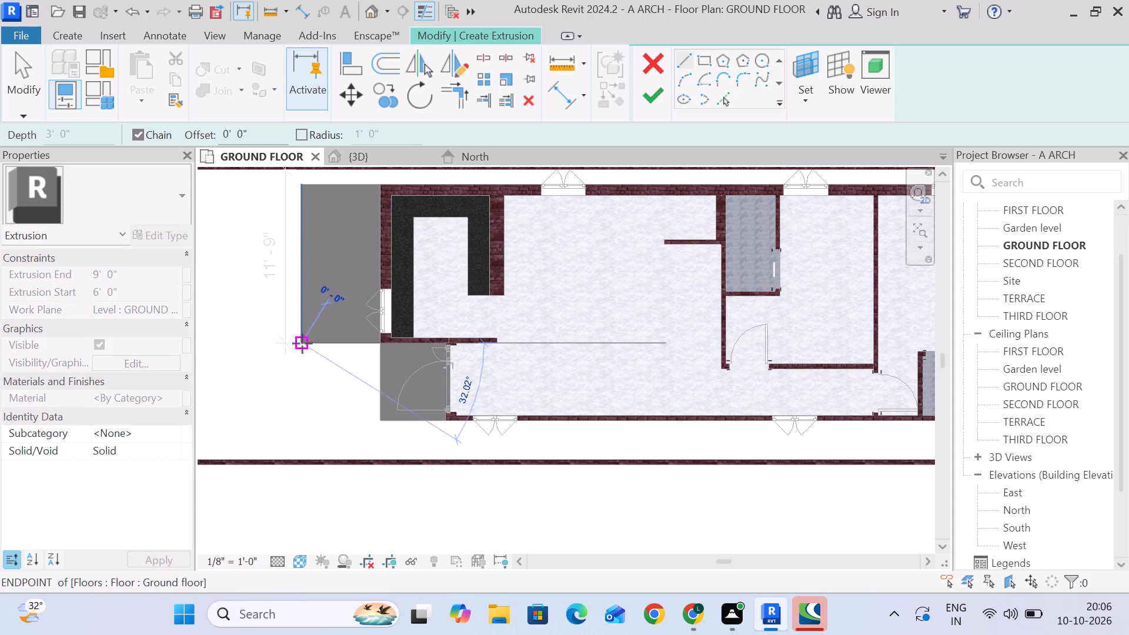
{"action": "left_click", "coordinate": [383, 345]}
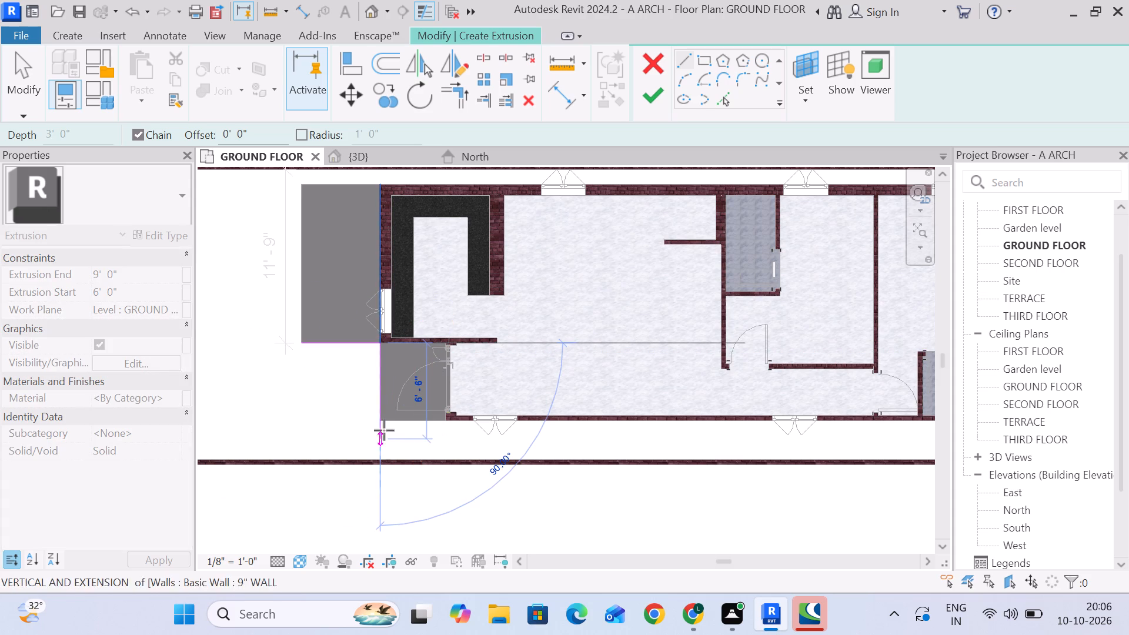
{"action": "left_click", "coordinate": [382, 423]}
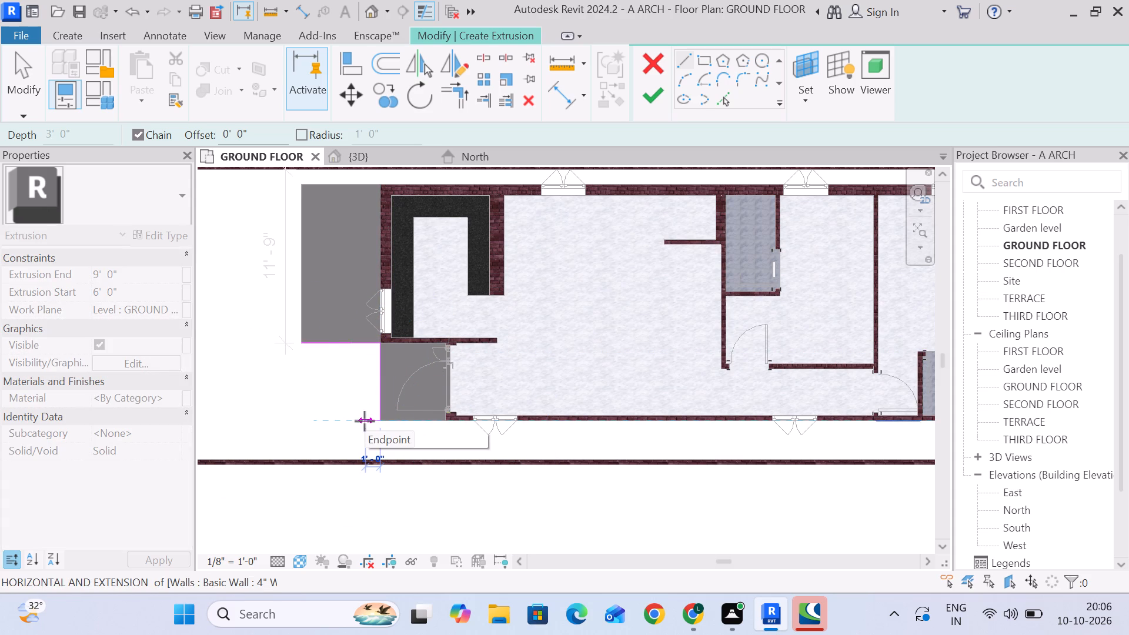
{"action": "left_click", "coordinate": [365, 421]}
{"action": "left_click", "coordinate": [366, 356]}
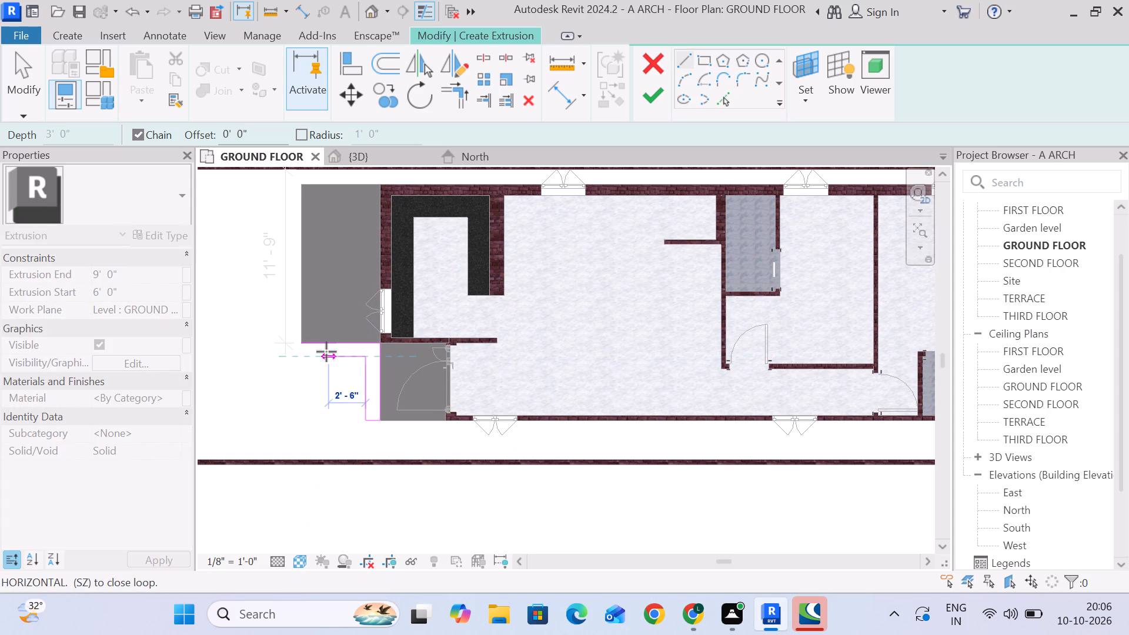
{"action": "scroll", "coordinate": [300, 352], "scroll_direction": "up", "scroll_amount": 6}
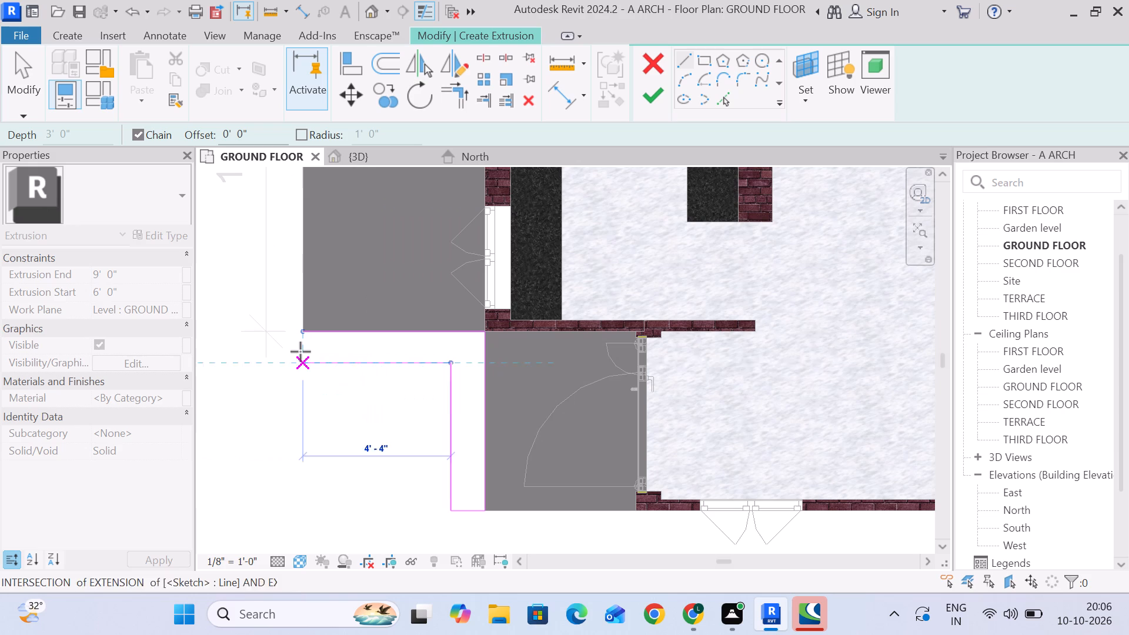
{"action": "left_click", "coordinate": [301, 366]}
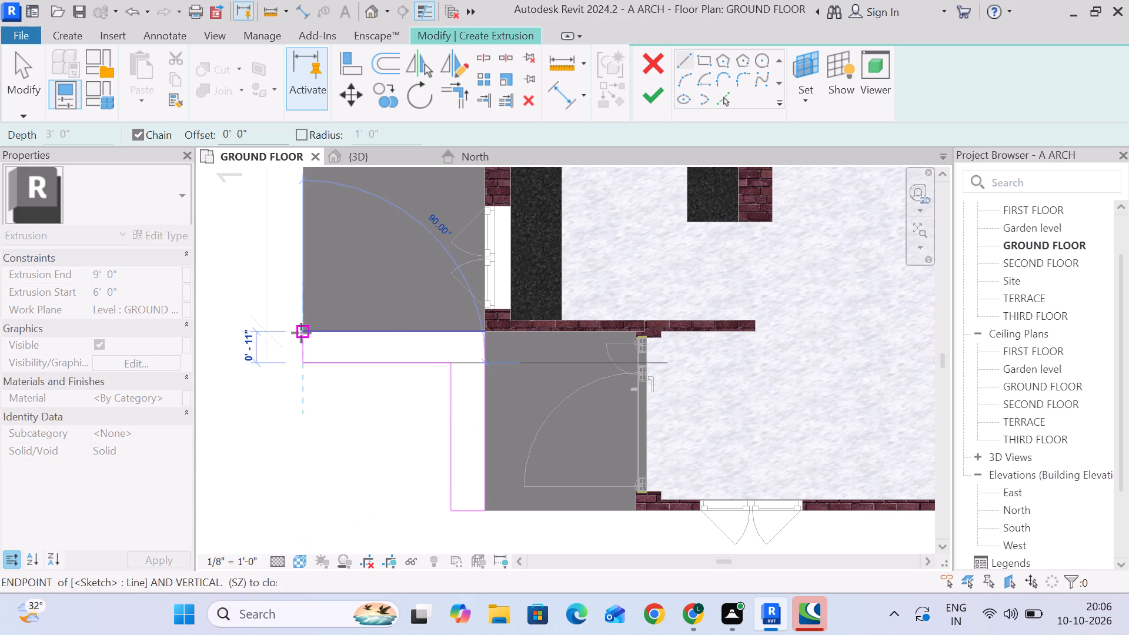
{"action": "left_click", "coordinate": [301, 333]}
{"action": "left_click", "coordinate": [28, 73]}
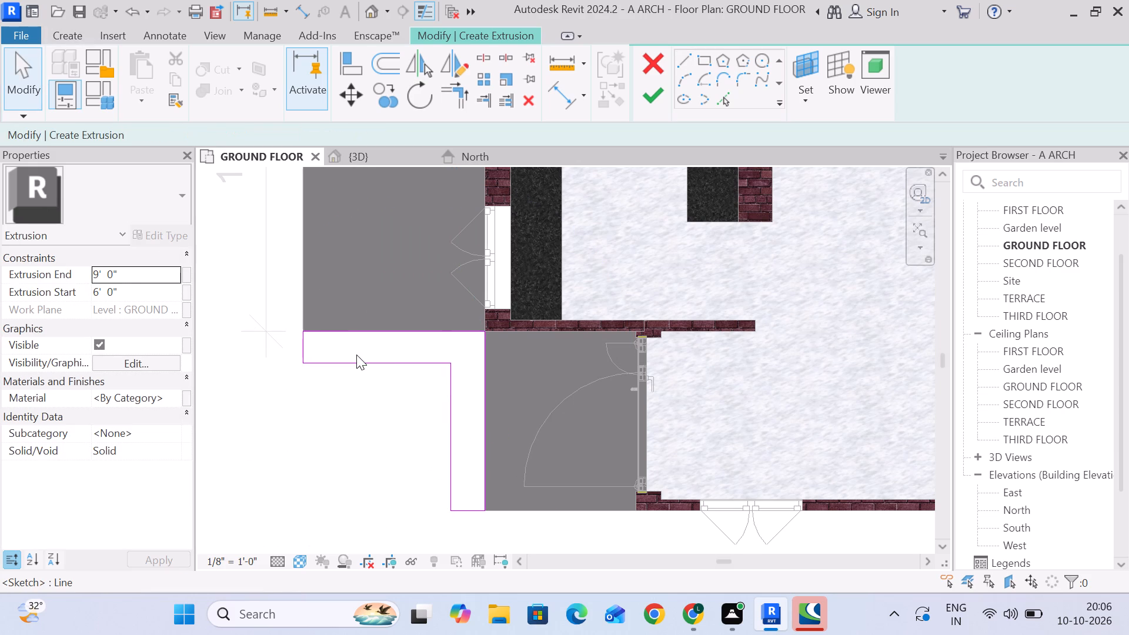
Check the lengths and width of the L-shaped outline's arm along the kitchen-side slab edge.
{"action": "scroll", "coordinate": [346, 257], "scroll_direction": "down", "scroll_amount": 3}
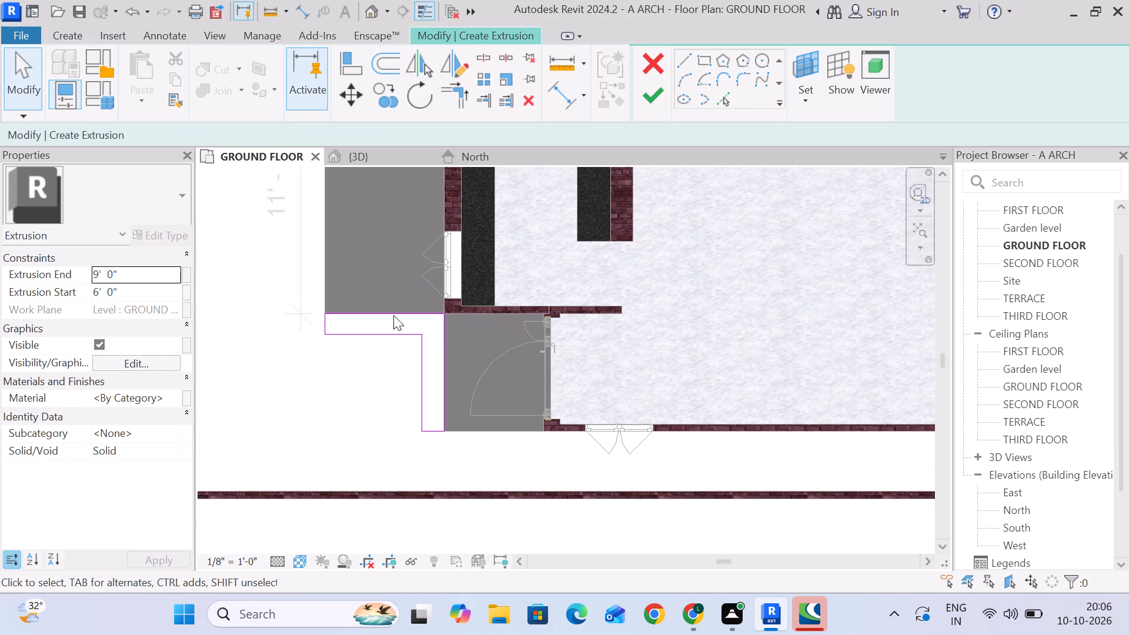
{"action": "scroll", "coordinate": [397, 347], "scroll_direction": "up", "scroll_amount": 4}
{"action": "left_click", "coordinate": [409, 318]}
{"action": "left_click", "coordinate": [332, 383]}
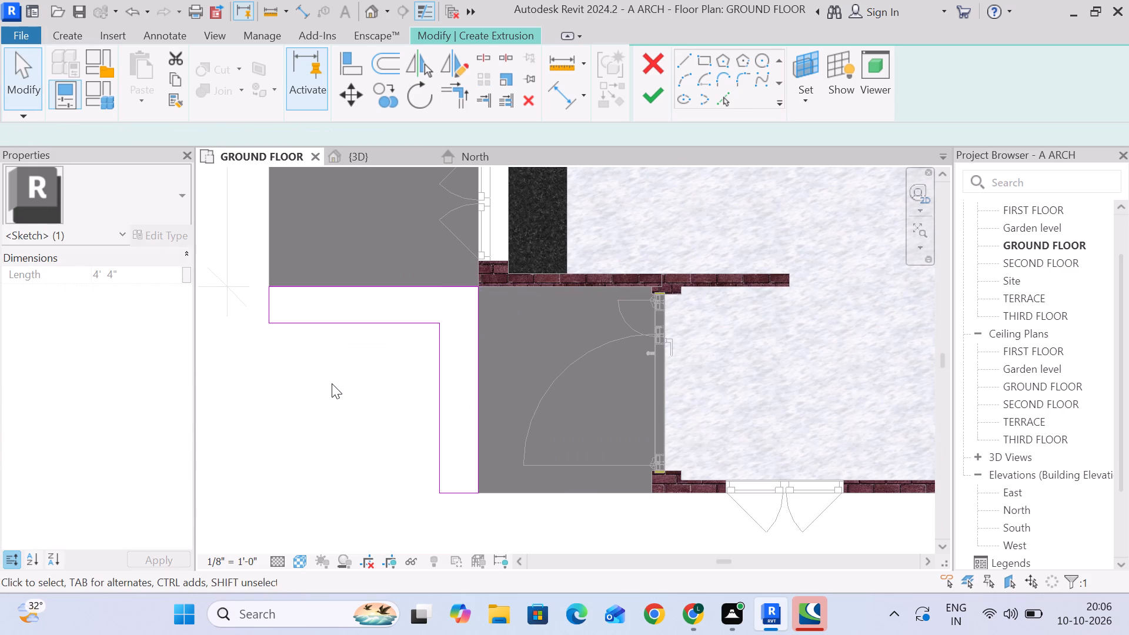
{"action": "left_click", "coordinate": [275, 299]}
{"action": "scroll", "coordinate": [352, 363], "scroll_direction": "down", "scroll_amount": 4}
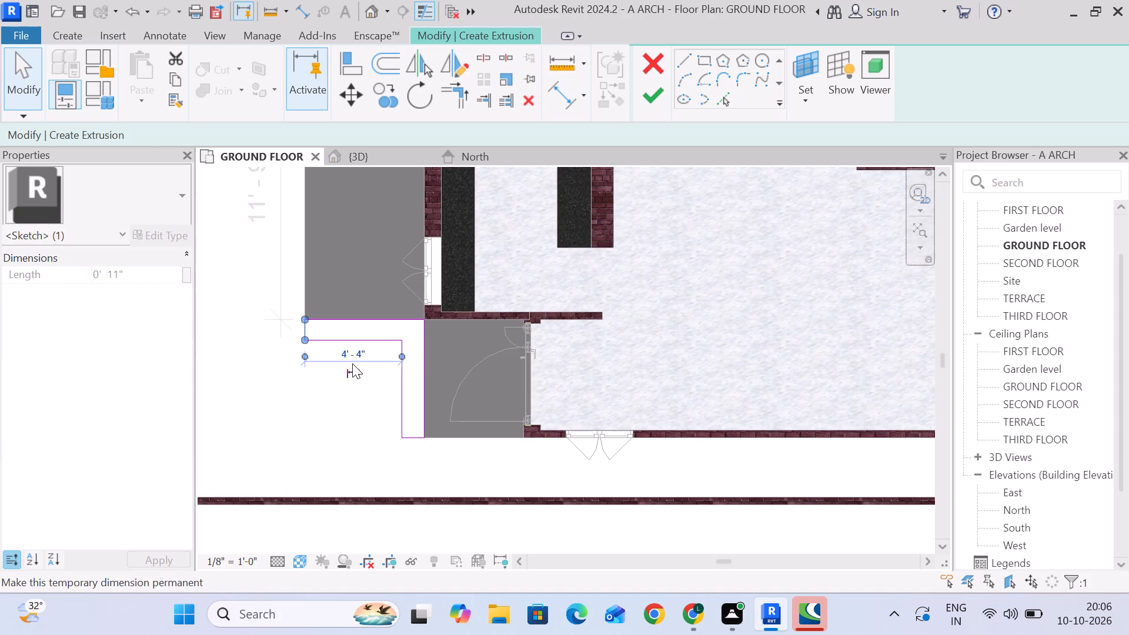
{"action": "scroll", "coordinate": [352, 371], "scroll_direction": "up", "scroll_amount": 3}
{"action": "left_click", "coordinate": [340, 332]}
{"action": "left_click", "coordinate": [340, 325]}
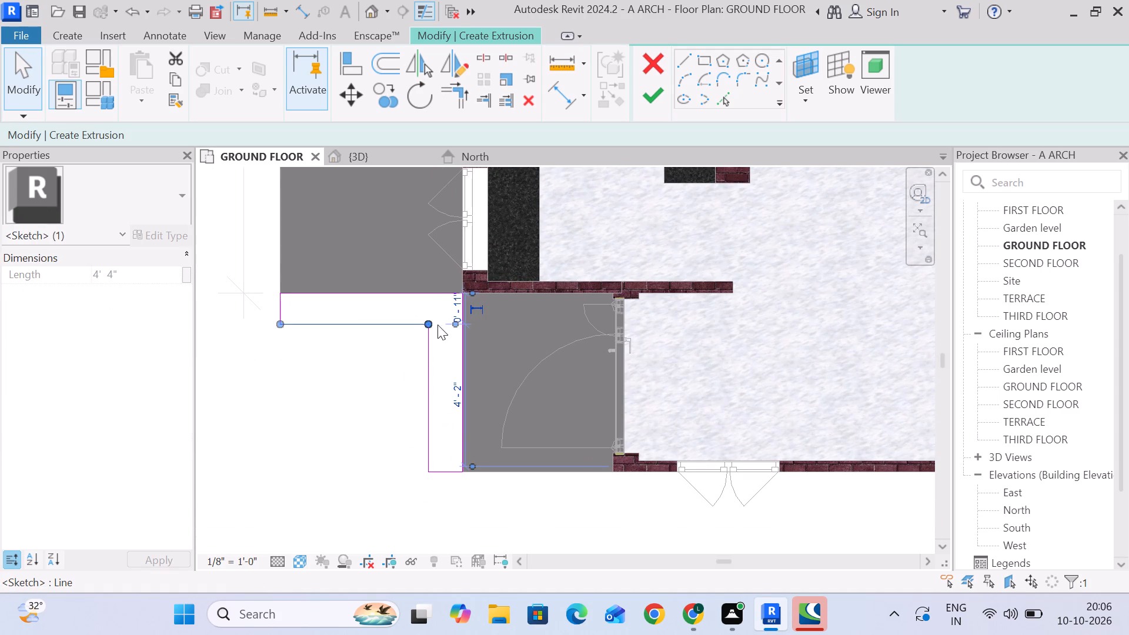
{"action": "scroll", "coordinate": [446, 323], "scroll_direction": "up", "scroll_amount": 4}
{"action": "left_click", "coordinate": [466, 302]}
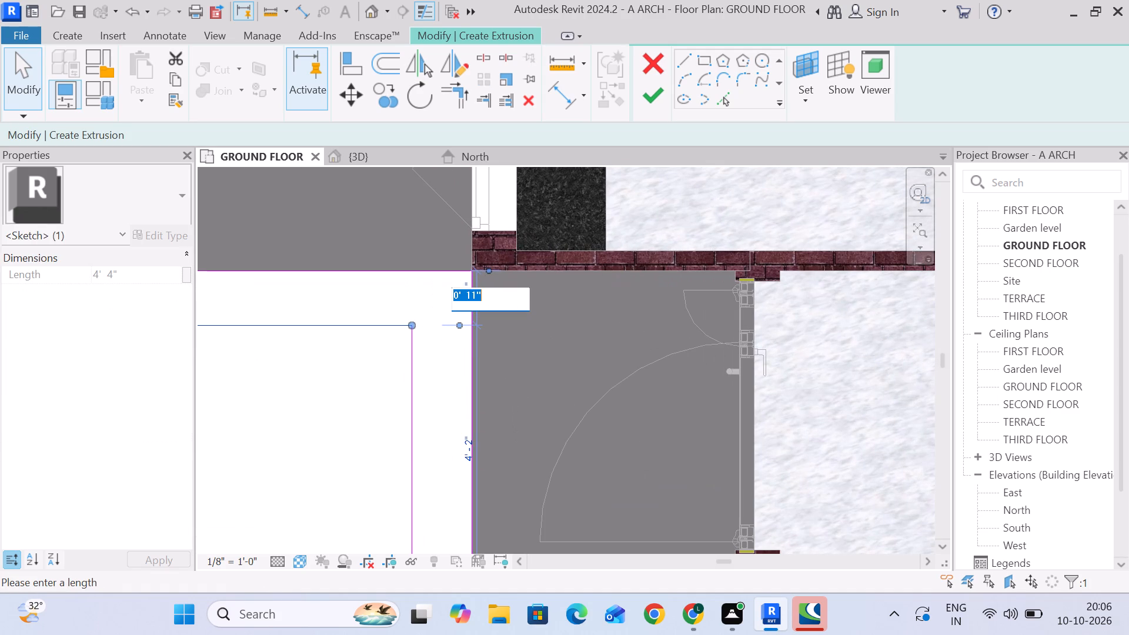
{"action": "left_click", "coordinate": [349, 386]}
{"action": "scroll", "coordinate": [356, 381], "scroll_direction": "down", "scroll_amount": 4}
{"action": "middle_click_drag", "start_coordinate": [359, 381], "coordinate": [384, 285]}
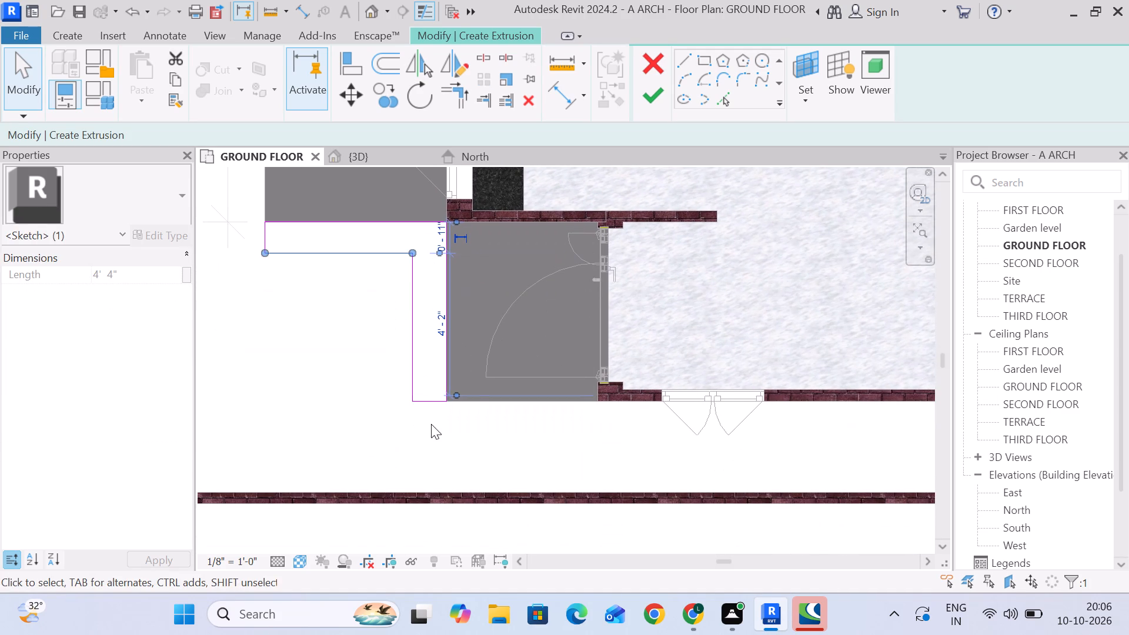
Set the width of the L-shaped outline's leg beside the entrance porch to 11".
{"action": "left_click", "coordinate": [430, 406]}
{"action": "left_click", "coordinate": [408, 342]}
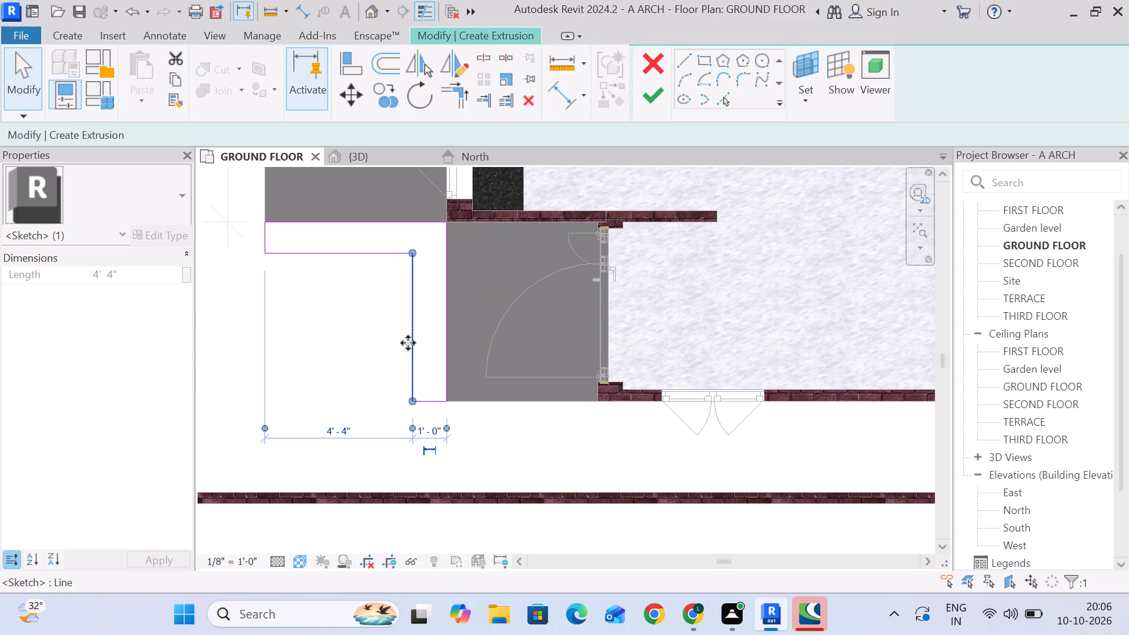
{"action": "left_click", "coordinate": [429, 427]}
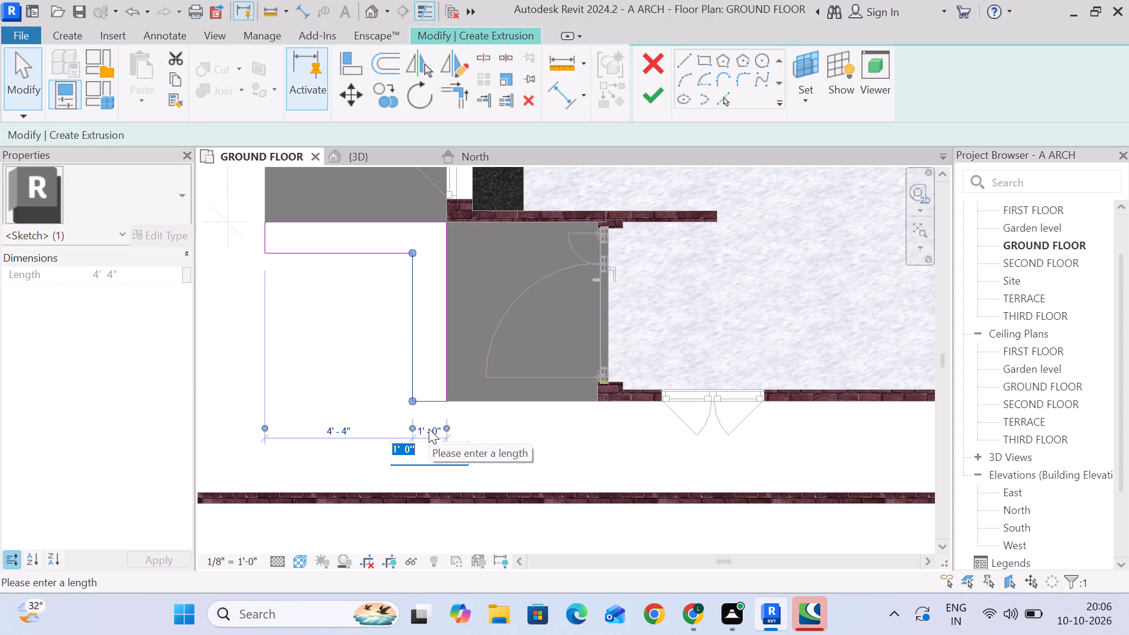
{"action": "type", "text": "11"}
{"action": "key", "text": "shift+quotedbl"}
{"action": "key", "text": "Return"}
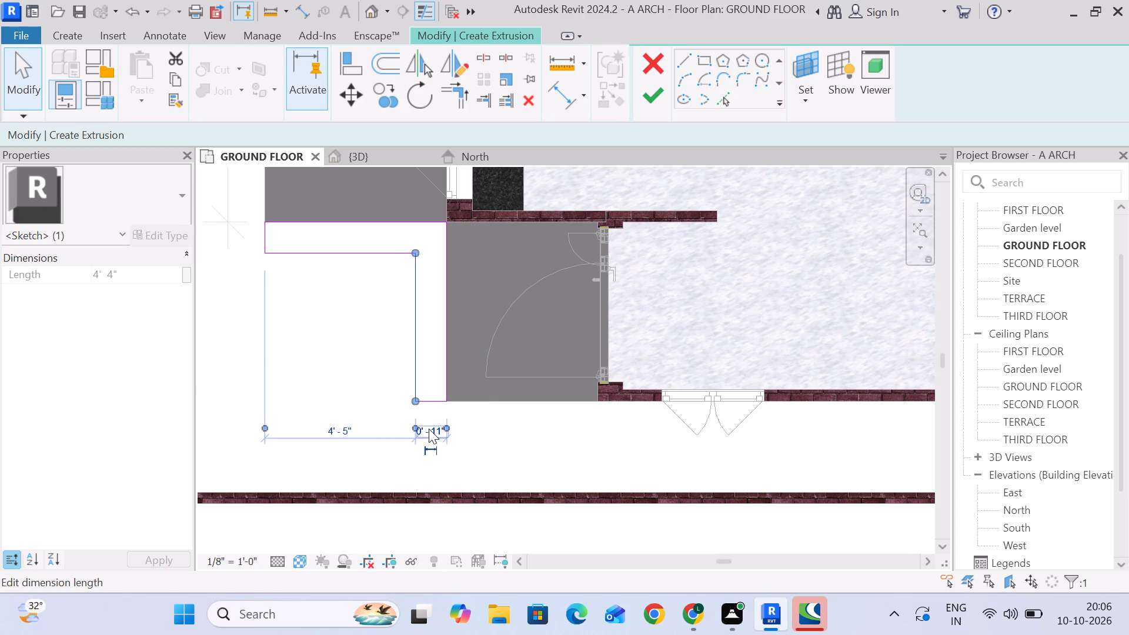
{"action": "left_click", "coordinate": [386, 360]}
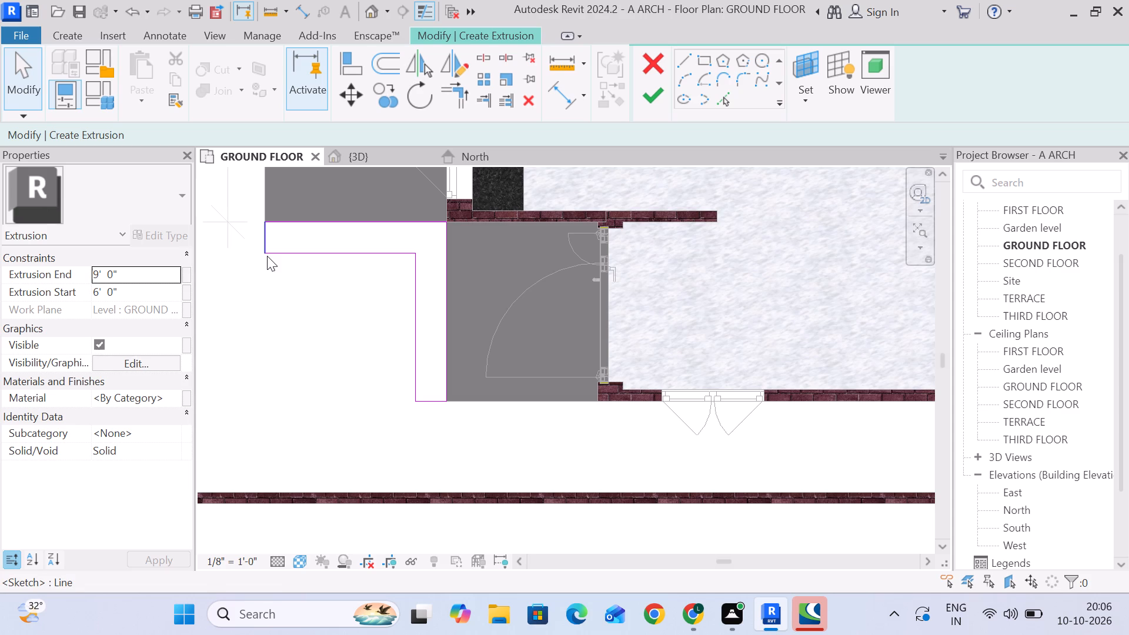
Set the extrusion start of the L-shaped outline to 0.
{"action": "scroll", "coordinate": [279, 293], "scroll_direction": "down", "scroll_amount": 2}
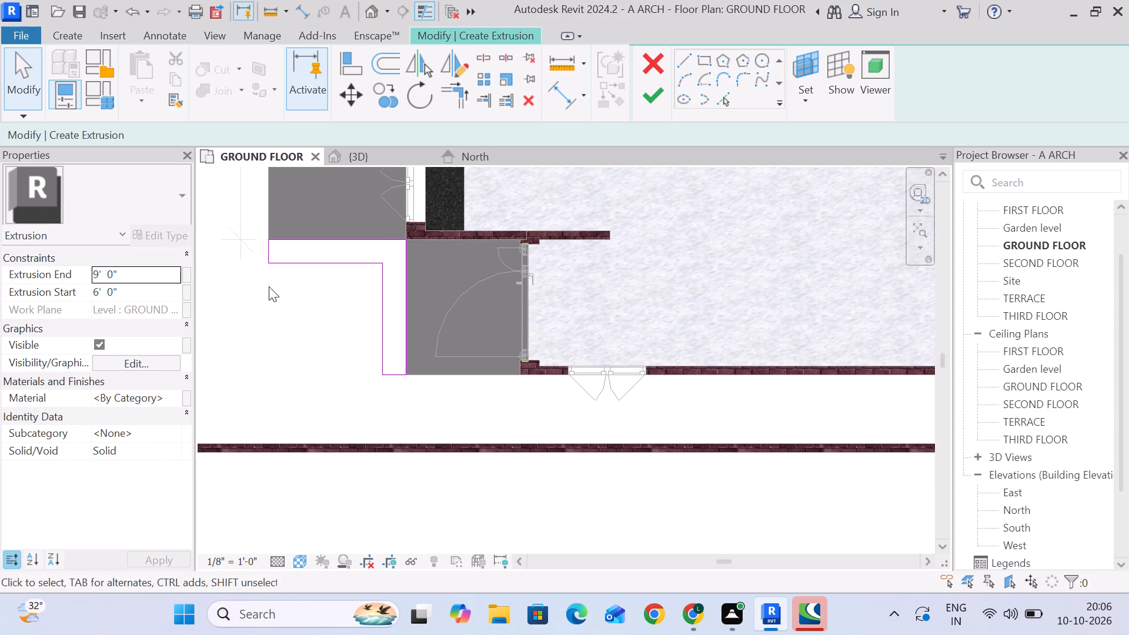
{"action": "left_click", "coordinate": [142, 290]}
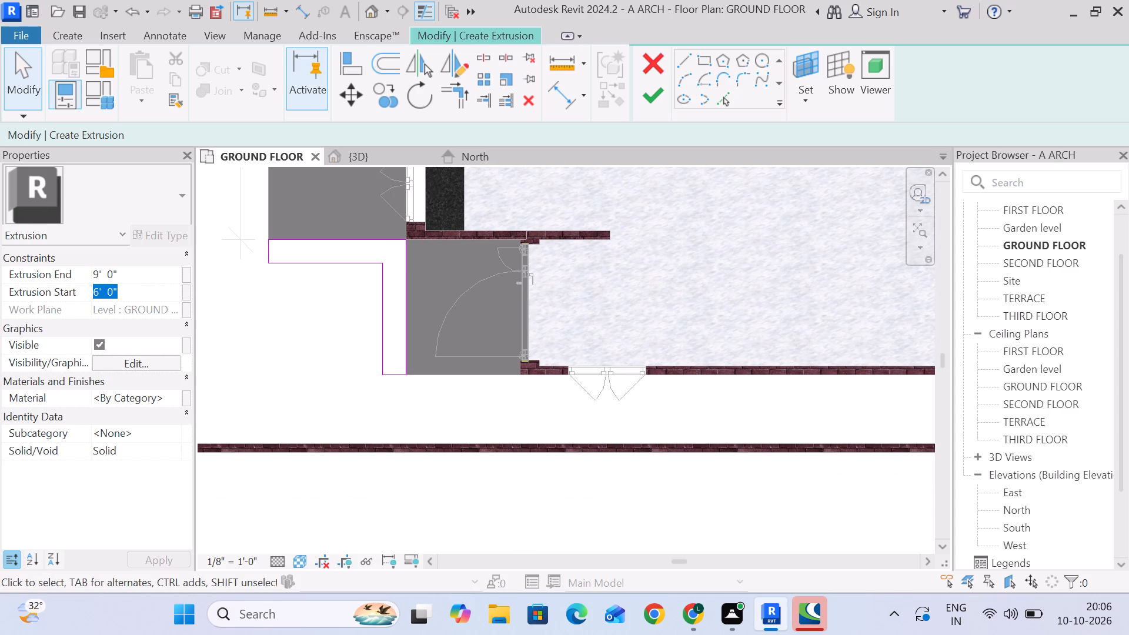
{"action": "key", "text": "0"}
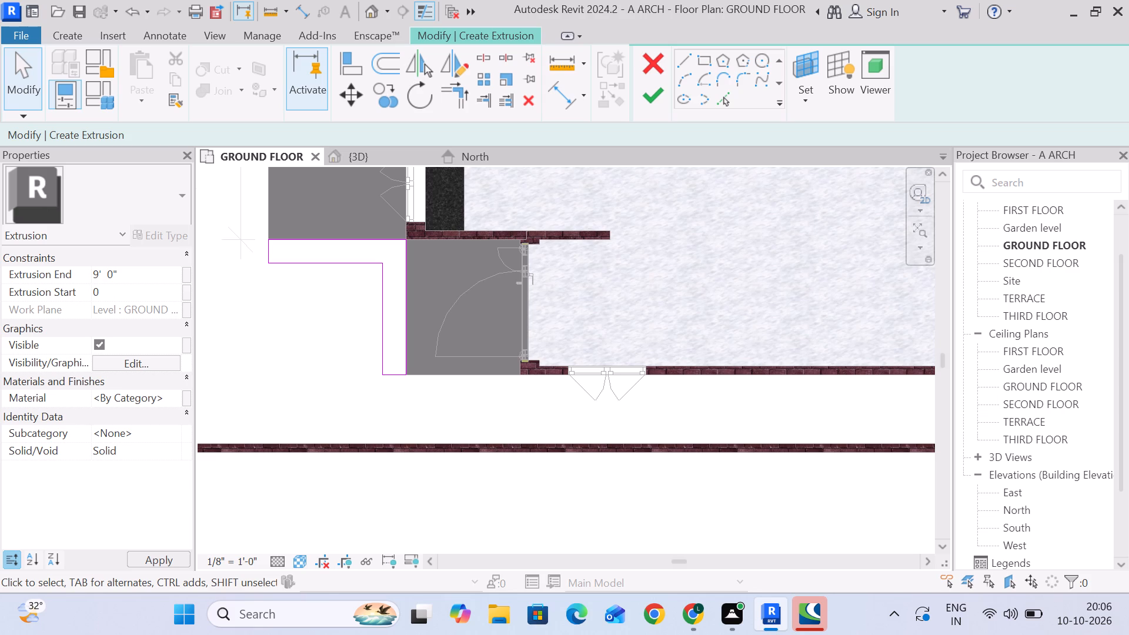
{"action": "key", "text": "Return"}
{"action": "scroll", "coordinate": [142, 290], "scroll_direction": "up", "scroll_amount": 3}
{"action": "scroll", "coordinate": [140, 299], "scroll_direction": "down", "scroll_amount": 2}
Set the work plane of the L-shaped extrusion sketch to Level : Garden level.
{"action": "left_click", "coordinate": [803, 93]}
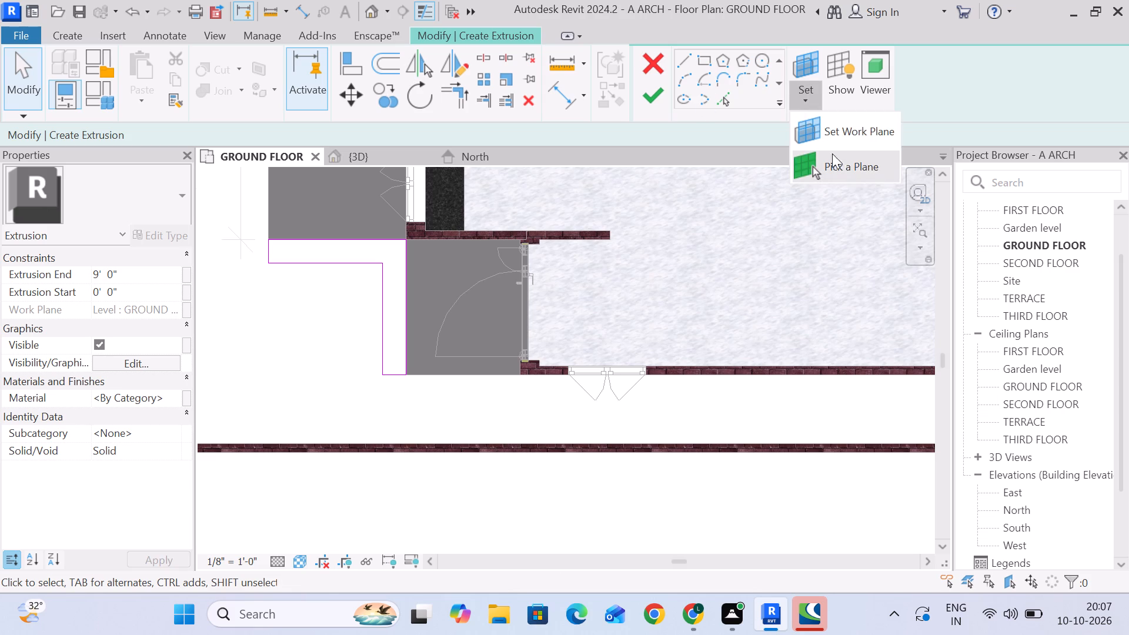
{"action": "left_click", "coordinate": [841, 138]}
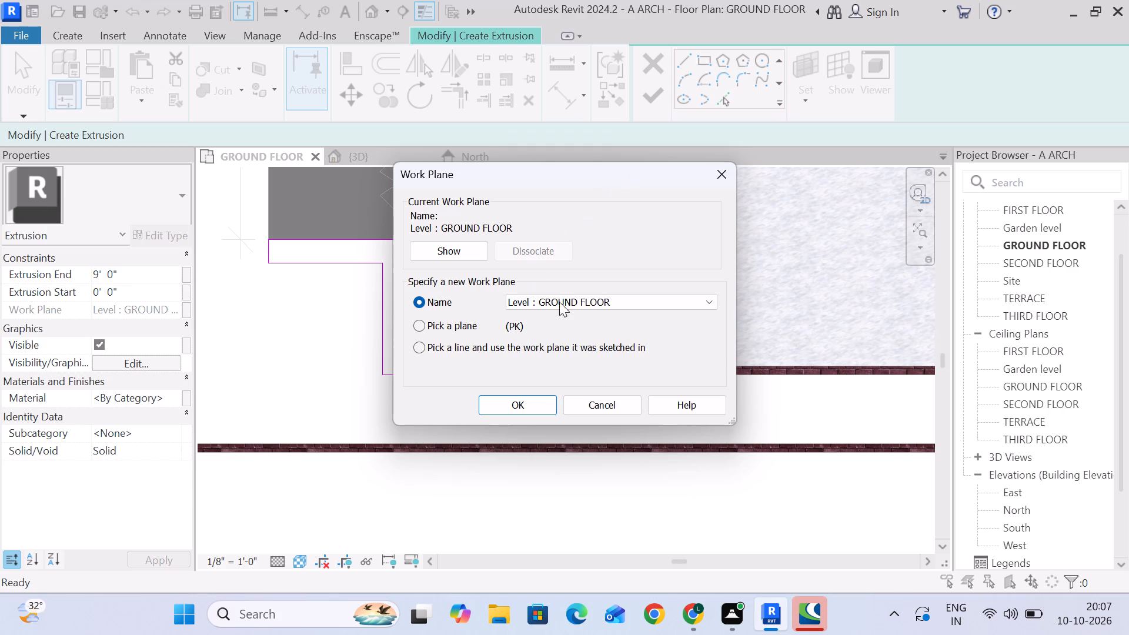
{"action": "left_click", "coordinate": [578, 305]}
{"action": "left_click", "coordinate": [579, 325]}
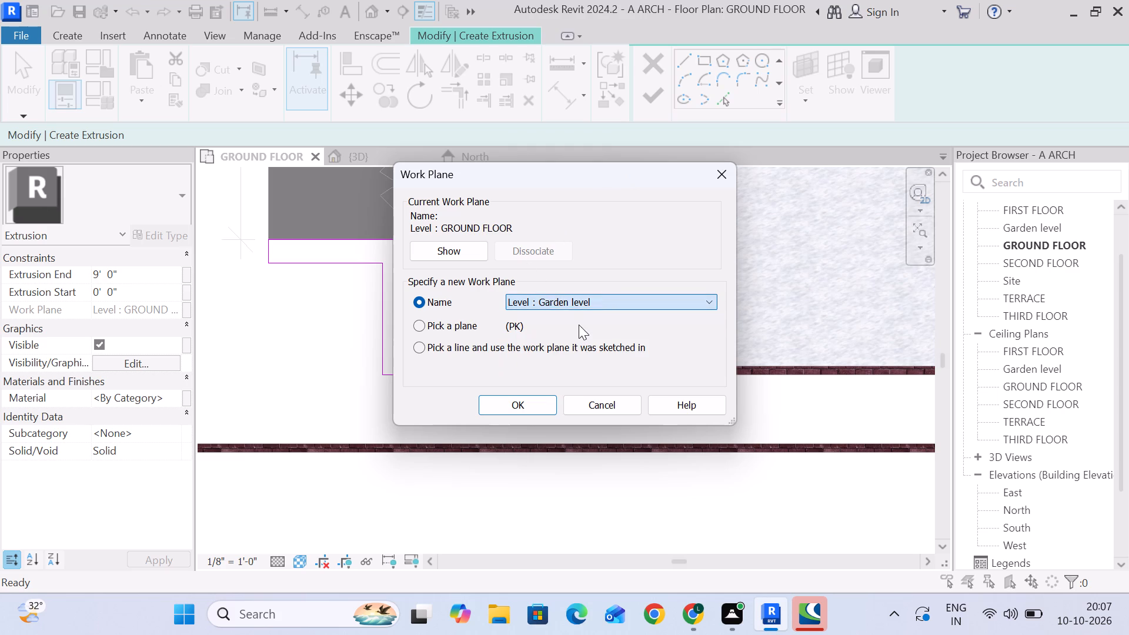
{"action": "left_click", "coordinate": [530, 403]}
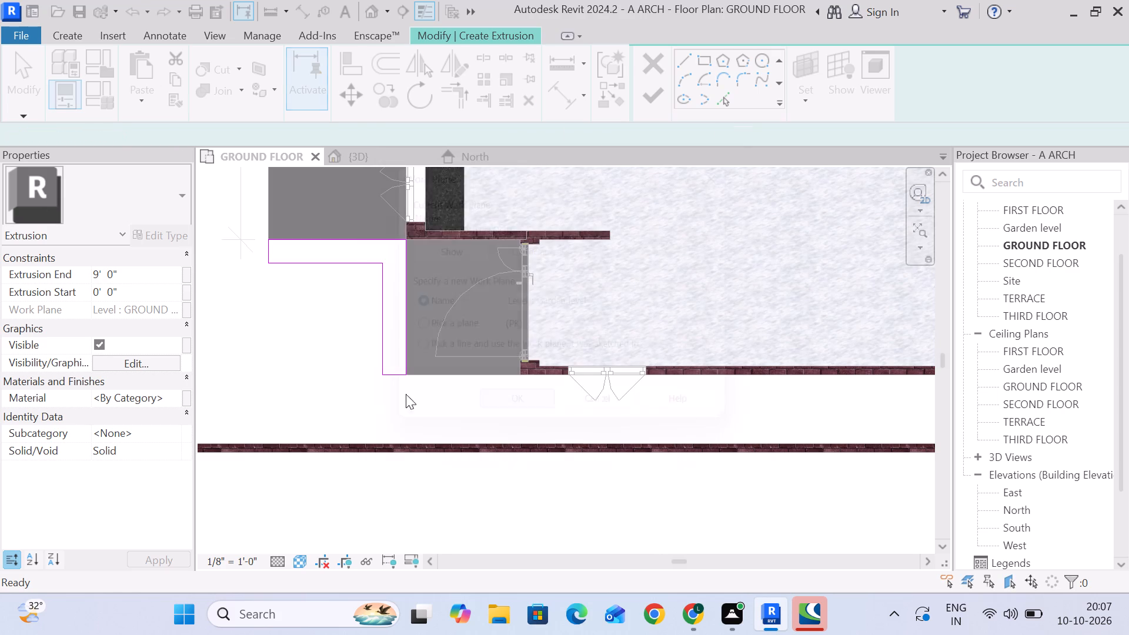
Set the extrusion end to 1' 6" and finish the L-shaped extrusion.
{"action": "left_click", "coordinate": [148, 272]}
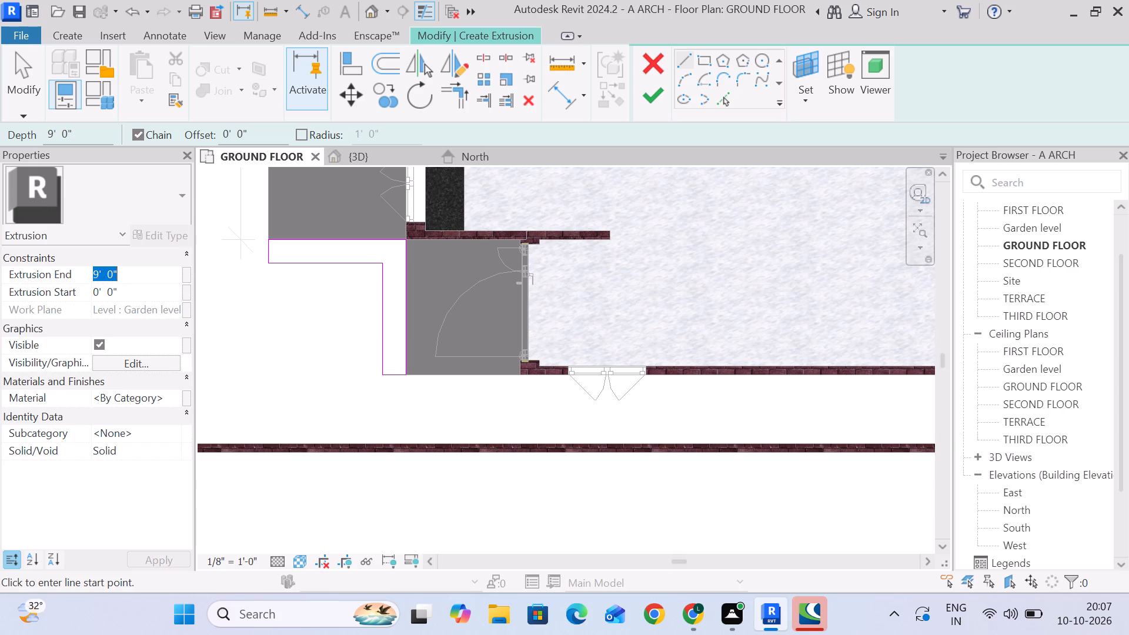
{"action": "key", "text": "1"}
{"action": "type", "text": "'6"}
{"action": "key", "text": "Return"}
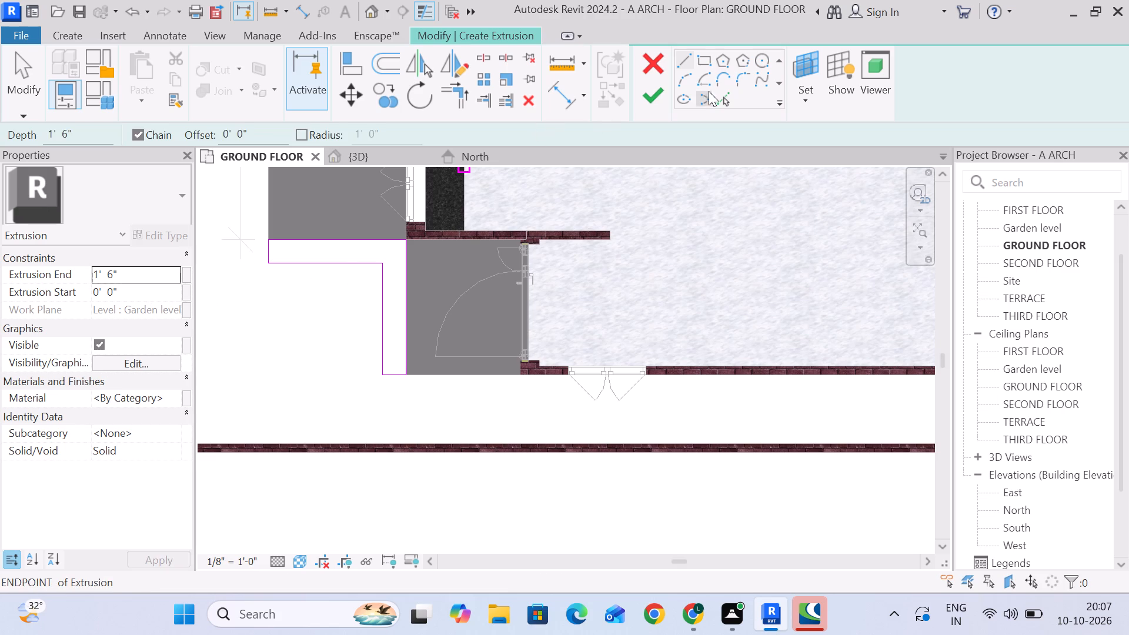
{"action": "left_click", "coordinate": [659, 93]}
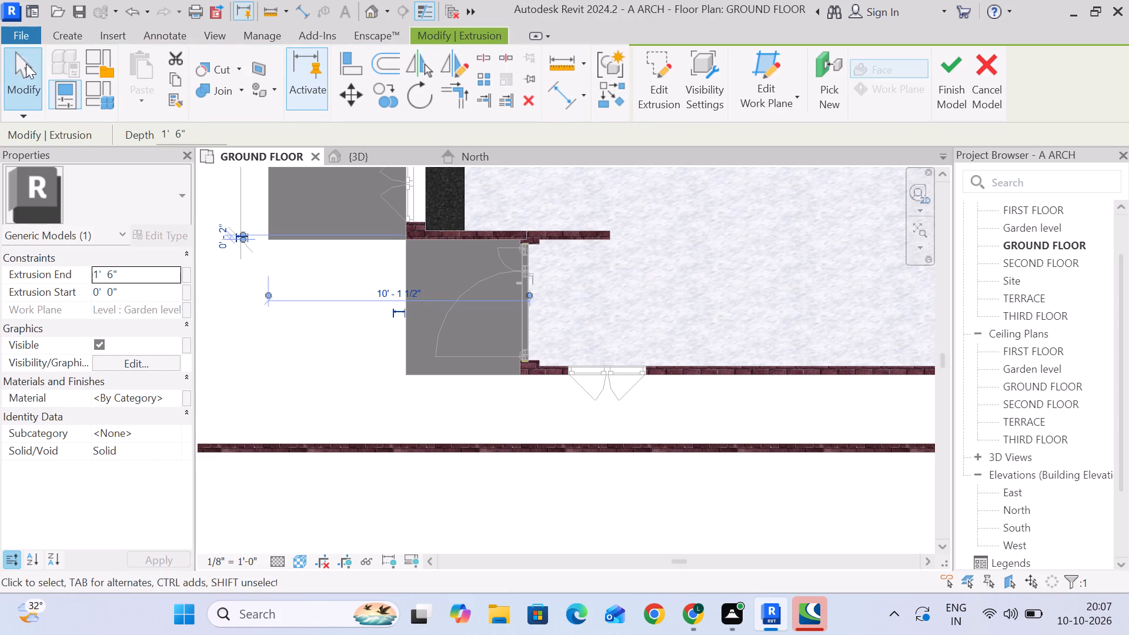
{"action": "left_click", "coordinate": [17, 71]}
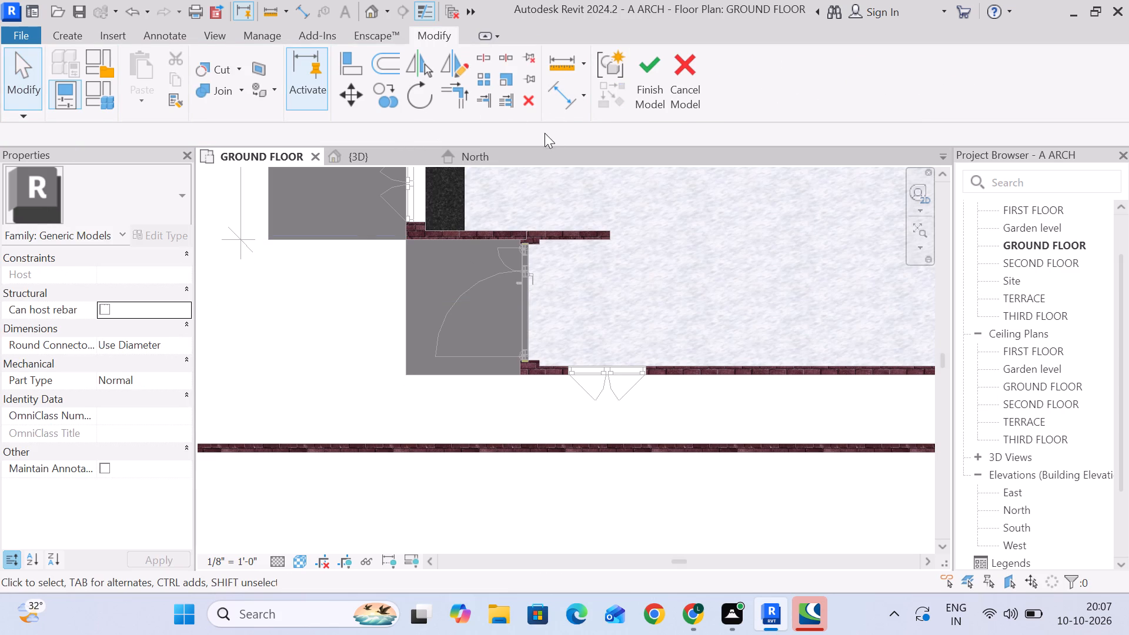
Examine the L-shaped extrusion in the 3D view against the slab edges and the entrance porch.
{"action": "left_click", "coordinate": [383, 157]}
{"action": "scroll", "coordinate": [420, 372], "scroll_direction": "up", "scroll_amount": 6}
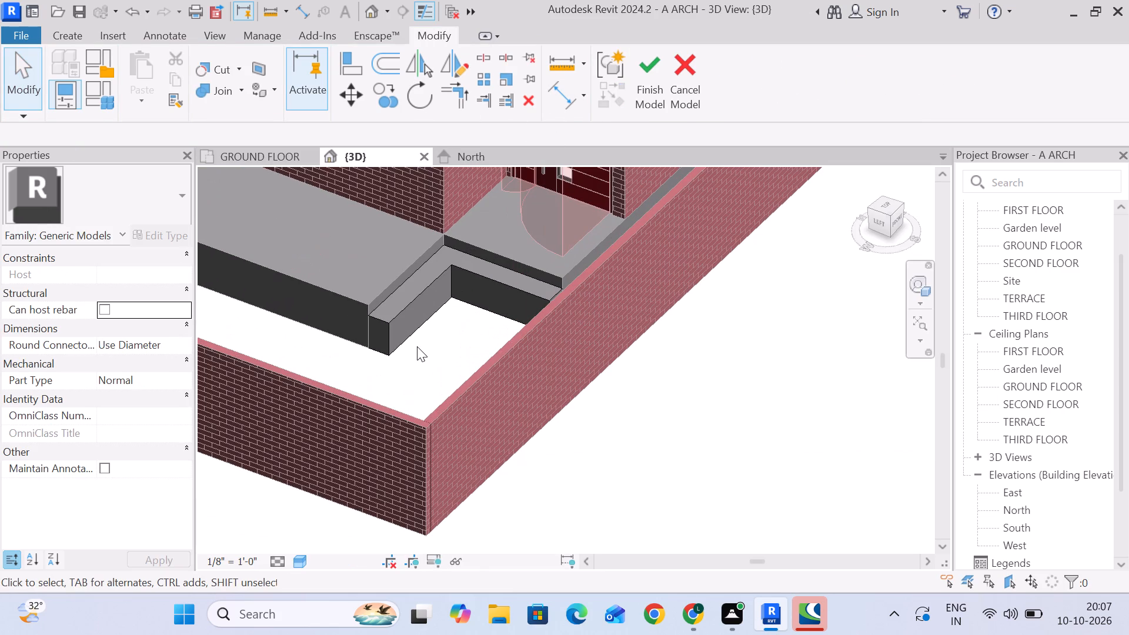
{"action": "scroll", "coordinate": [413, 350], "scroll_direction": "up", "scroll_amount": 6}
{"action": "scroll", "coordinate": [308, 272], "scroll_direction": "up", "scroll_amount": 3}
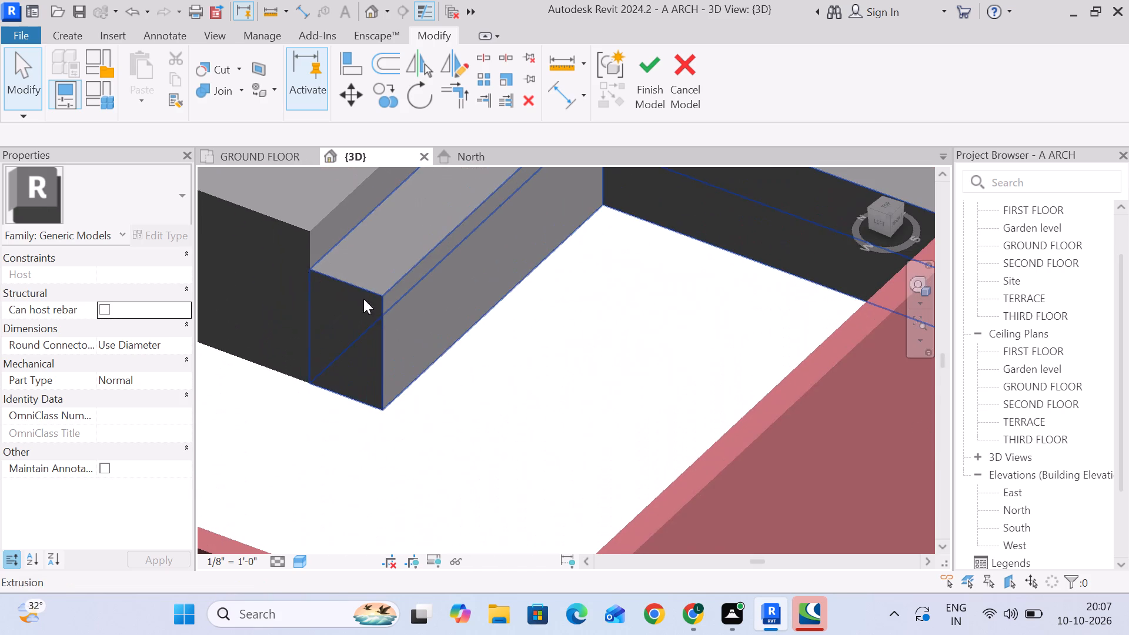
{"action": "scroll", "coordinate": [500, 369], "scroll_direction": "down", "scroll_amount": 4}
{"action": "middle_click_drag", "start_coordinate": [556, 382], "coordinate": [468, 382]}
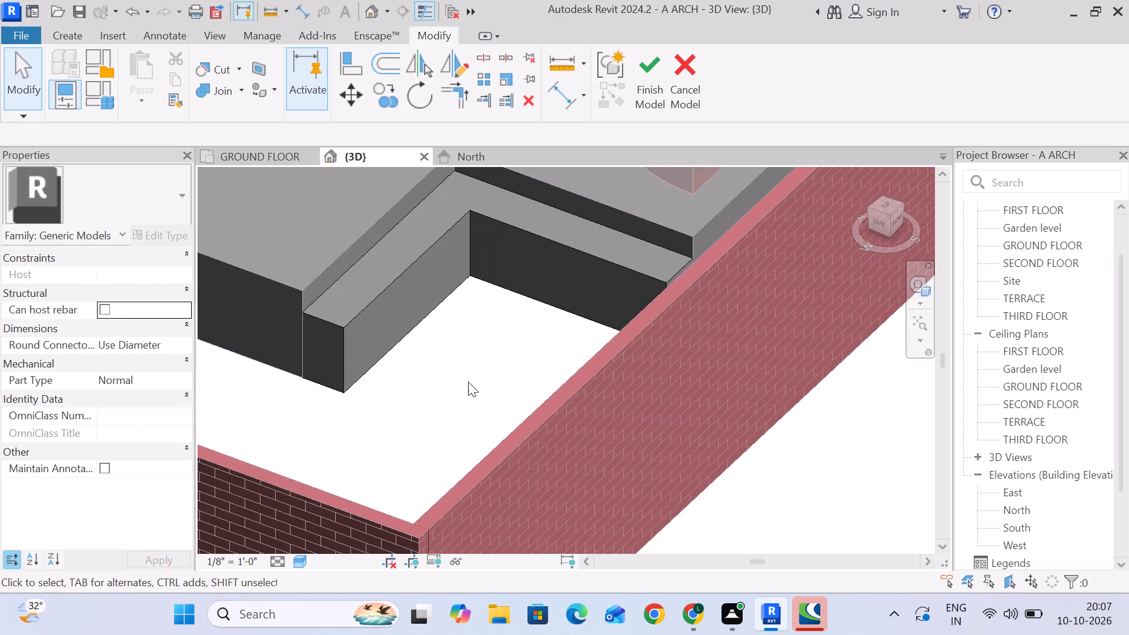
{"action": "scroll", "coordinate": [470, 382], "scroll_direction": "down", "scroll_amount": 4}
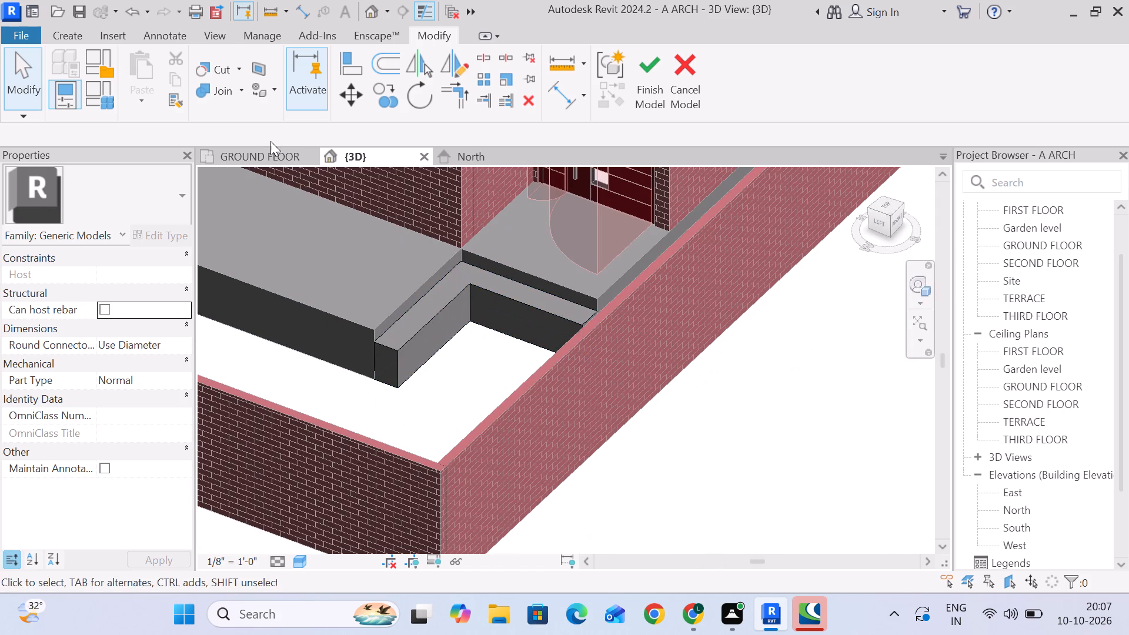
{"action": "scroll", "coordinate": [1051, 339], "scroll_direction": "up", "scroll_amount": 3}
In the Garden level plan, sketch a second extrusion's outer L-shaped edge around the first, about 3'-4" and 3'-5" long with a 1'-1" end segment.
{"action": "double_click", "coordinate": [1041, 271]}
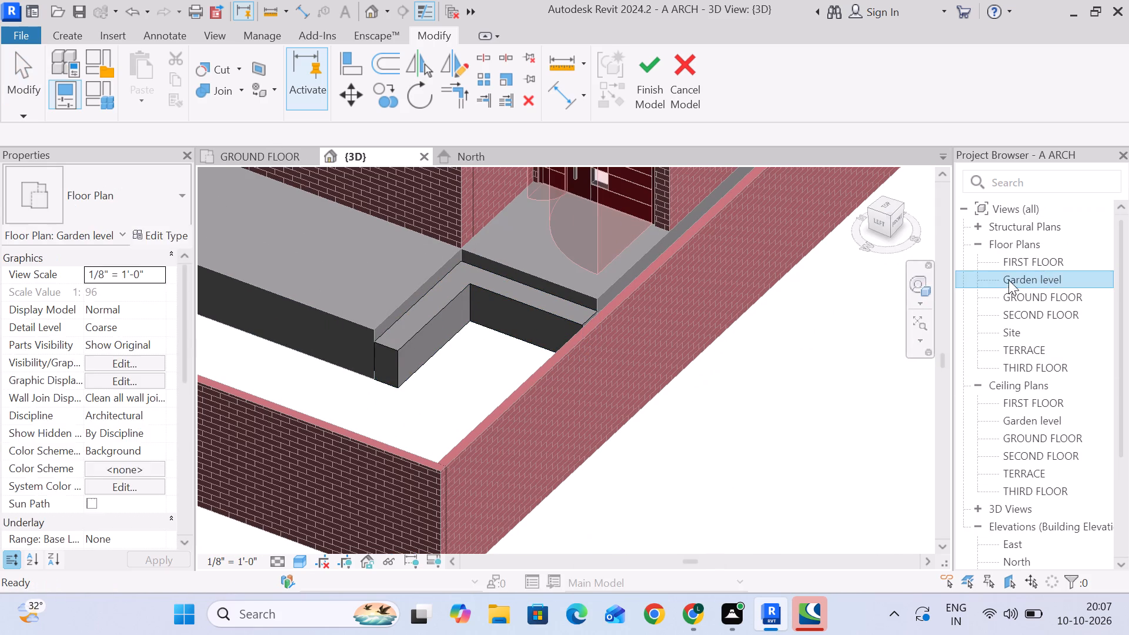
{"action": "scroll", "coordinate": [374, 319], "scroll_direction": "up", "scroll_amount": 4}
{"action": "scroll", "coordinate": [378, 321], "scroll_direction": "down", "scroll_amount": 4}
{"action": "middle_click_drag", "start_coordinate": [346, 303], "coordinate": [432, 336]}
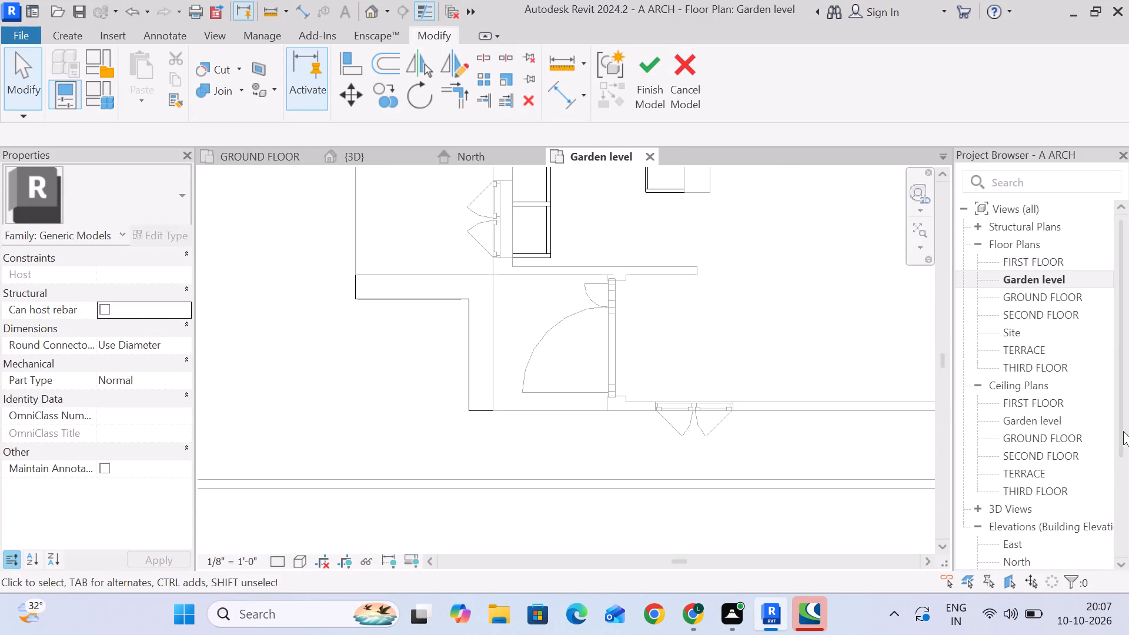
{"action": "left_click", "coordinate": [63, 42]}
{"action": "left_click", "coordinate": [160, 71]}
{"action": "scroll", "coordinate": [362, 309], "scroll_direction": "up", "scroll_amount": 3}
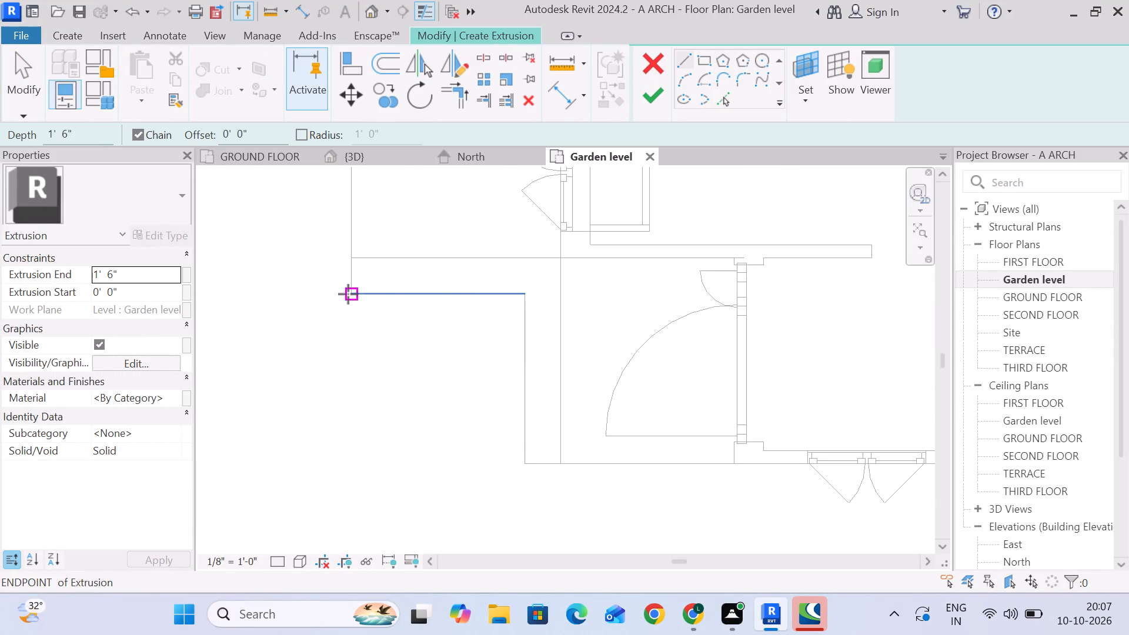
{"action": "left_click", "coordinate": [352, 296]}
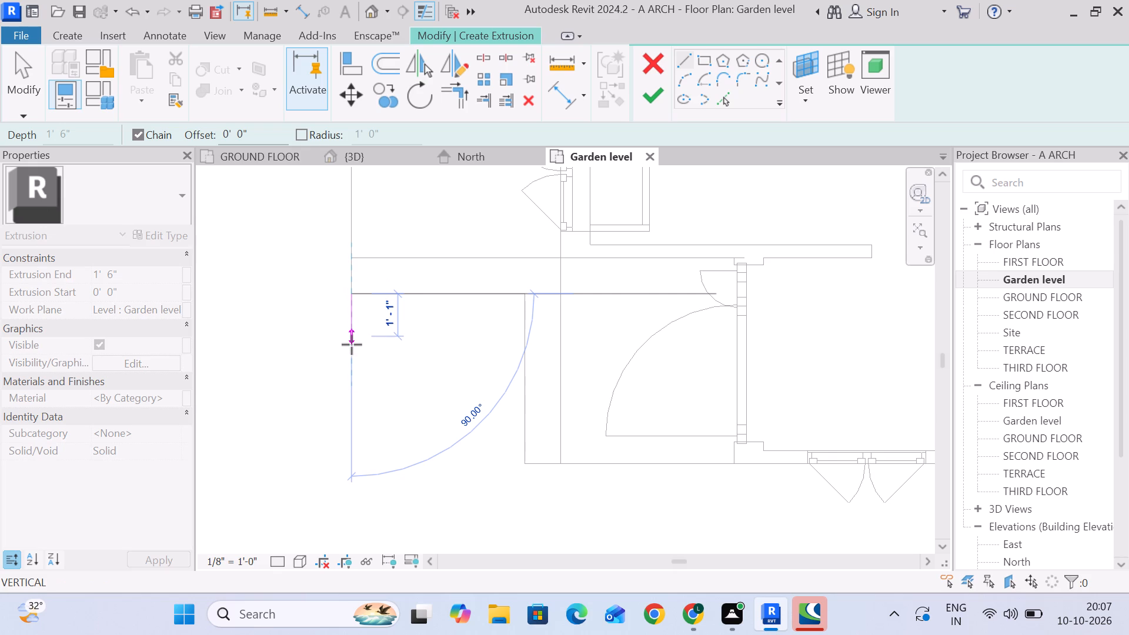
{"action": "left_click", "coordinate": [351, 328]}
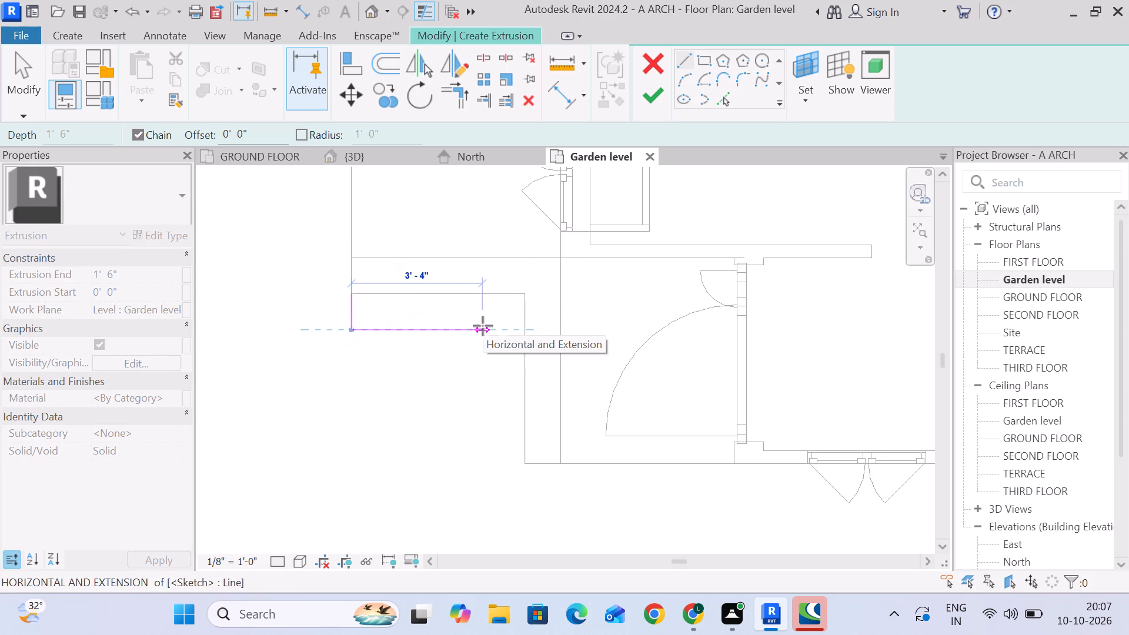
{"action": "left_click", "coordinate": [483, 326]}
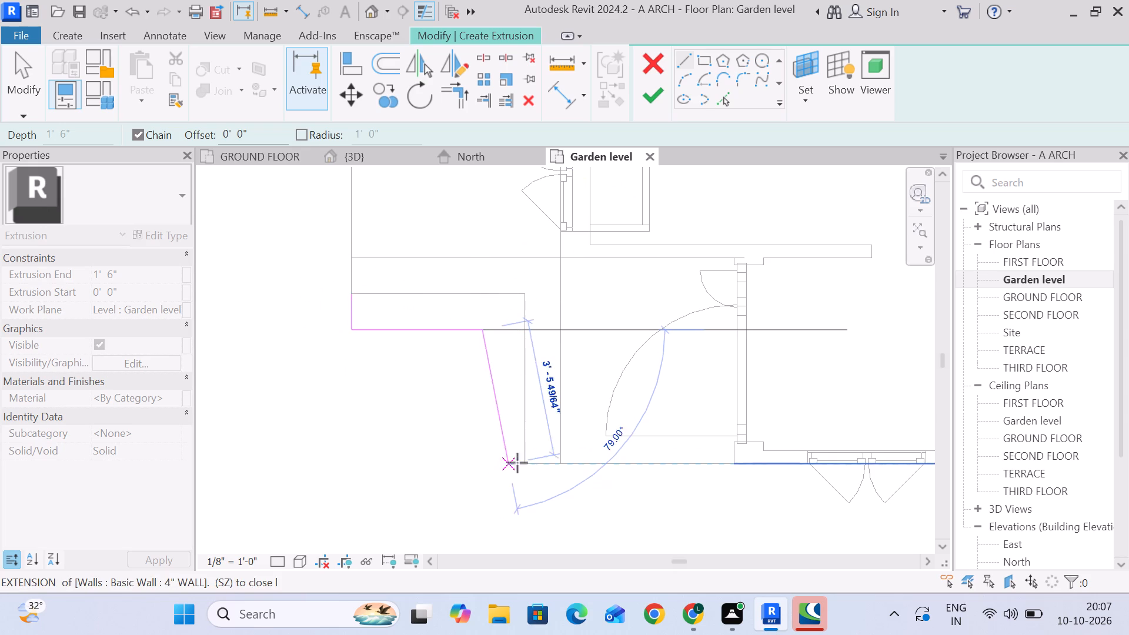
{"action": "left_click", "coordinate": [485, 464]}
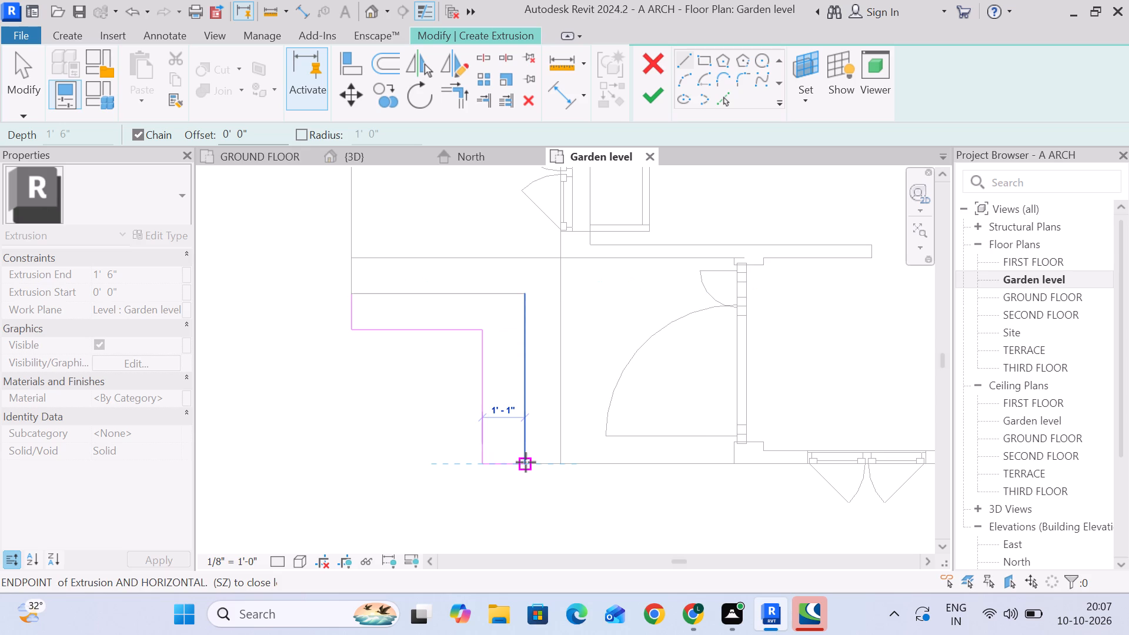
{"action": "left_click", "coordinate": [526, 462]}
{"action": "left_click", "coordinate": [22, 73]}
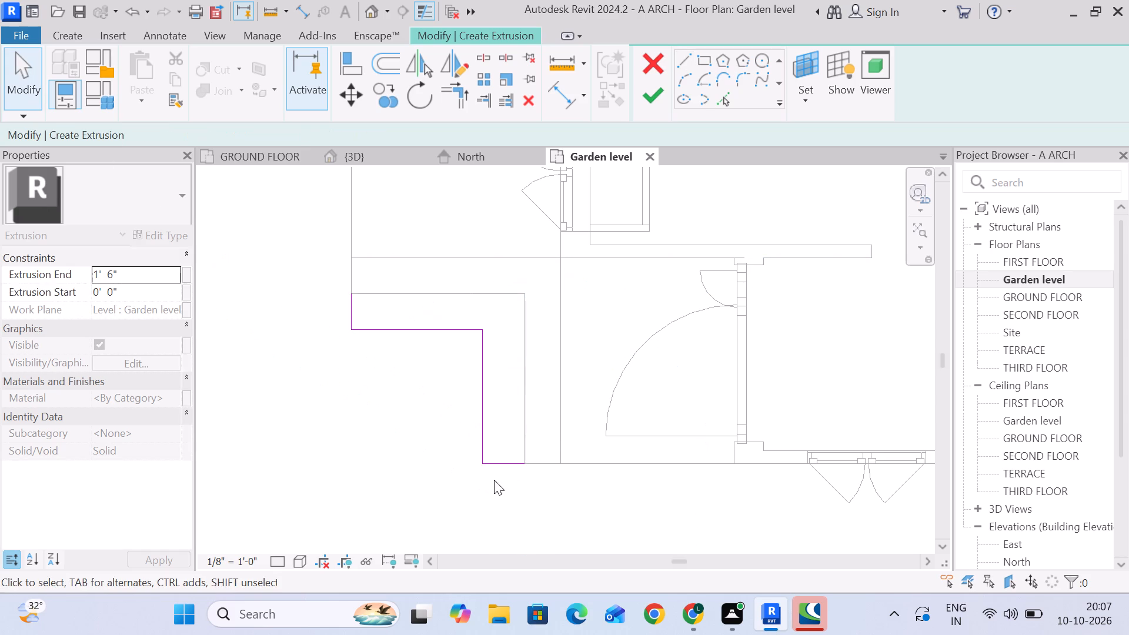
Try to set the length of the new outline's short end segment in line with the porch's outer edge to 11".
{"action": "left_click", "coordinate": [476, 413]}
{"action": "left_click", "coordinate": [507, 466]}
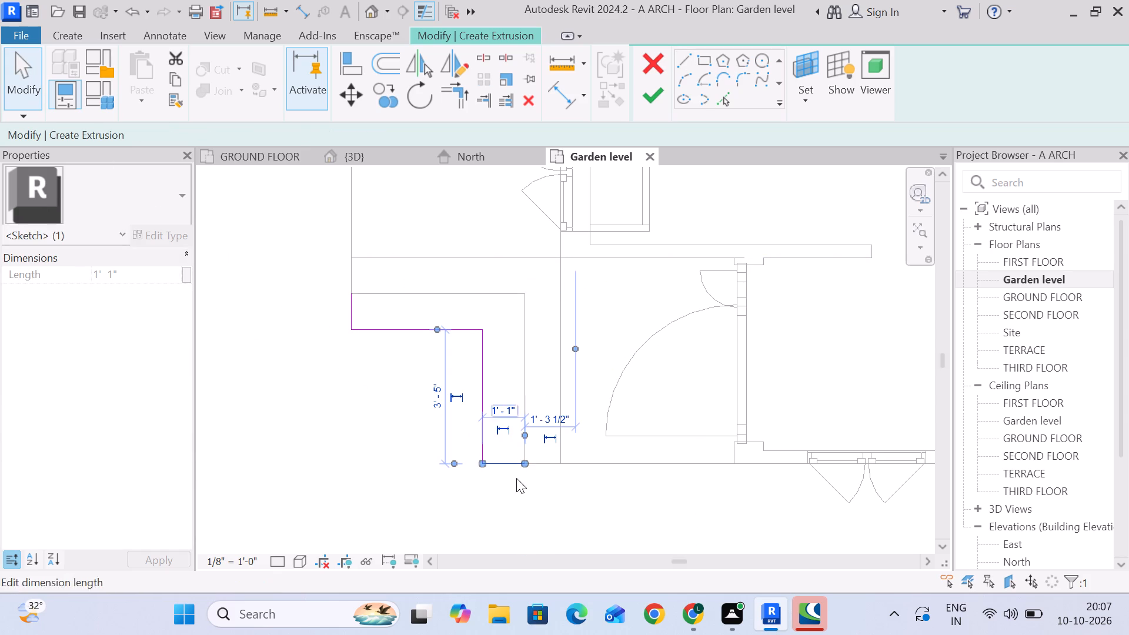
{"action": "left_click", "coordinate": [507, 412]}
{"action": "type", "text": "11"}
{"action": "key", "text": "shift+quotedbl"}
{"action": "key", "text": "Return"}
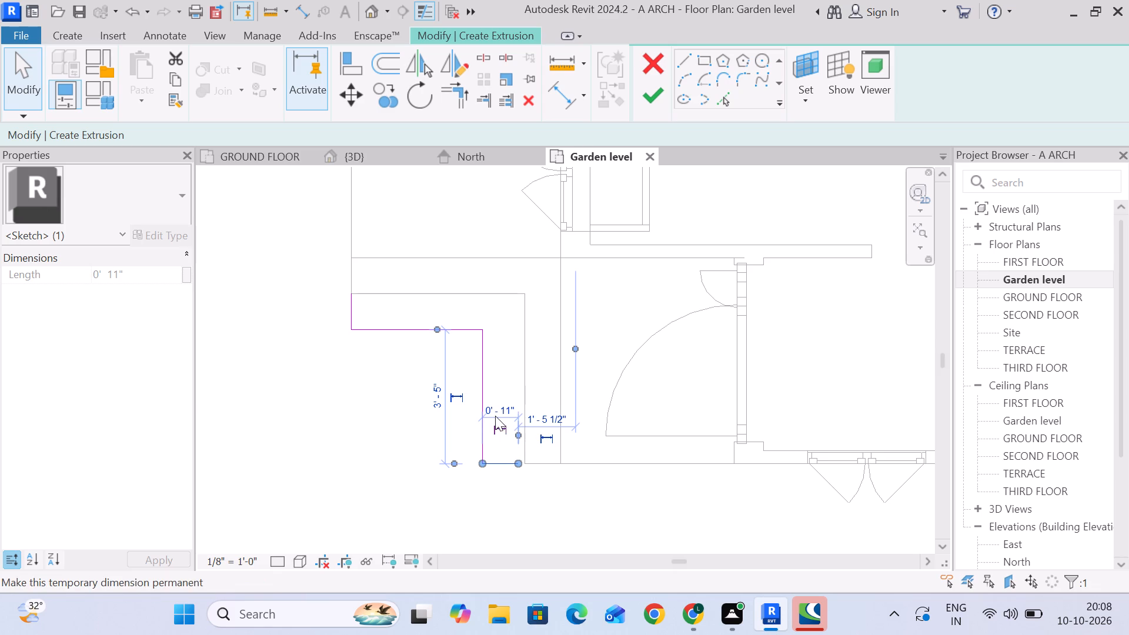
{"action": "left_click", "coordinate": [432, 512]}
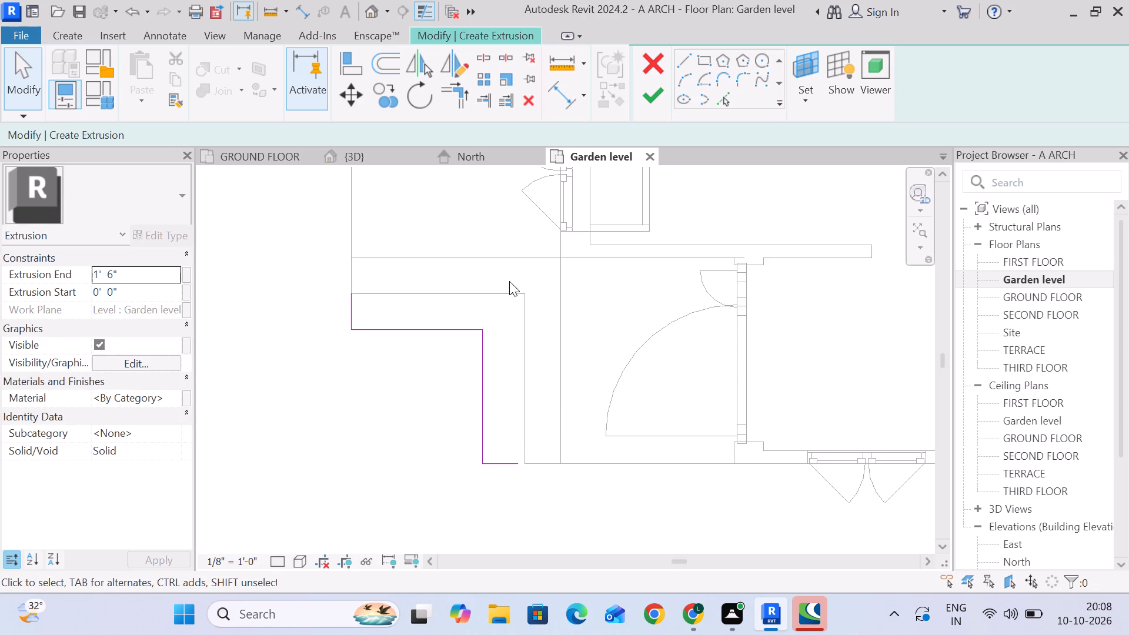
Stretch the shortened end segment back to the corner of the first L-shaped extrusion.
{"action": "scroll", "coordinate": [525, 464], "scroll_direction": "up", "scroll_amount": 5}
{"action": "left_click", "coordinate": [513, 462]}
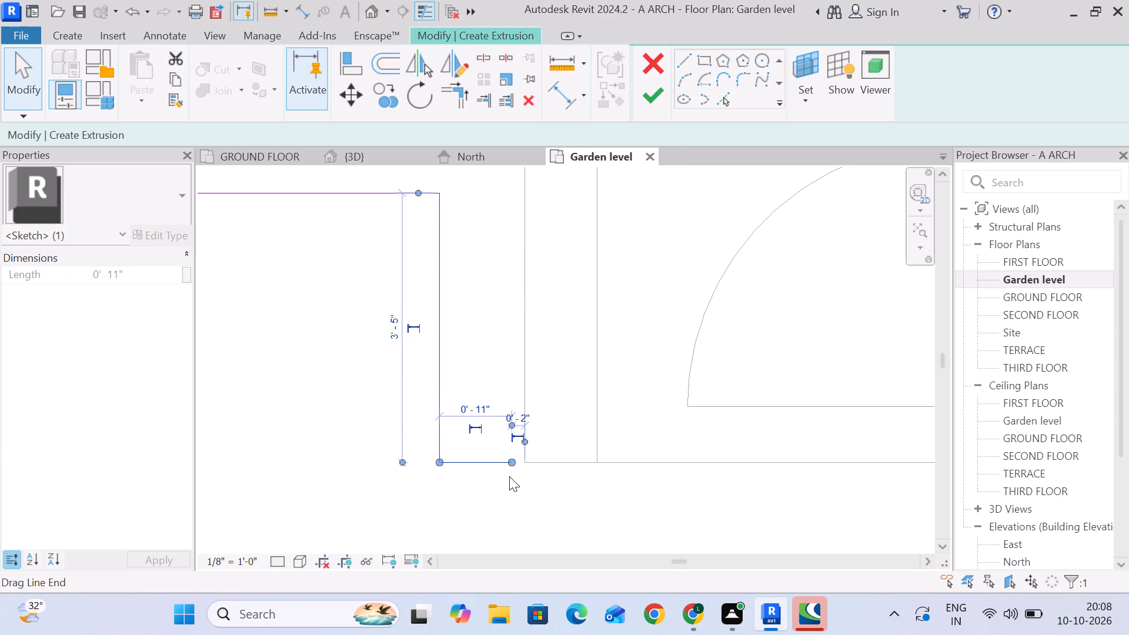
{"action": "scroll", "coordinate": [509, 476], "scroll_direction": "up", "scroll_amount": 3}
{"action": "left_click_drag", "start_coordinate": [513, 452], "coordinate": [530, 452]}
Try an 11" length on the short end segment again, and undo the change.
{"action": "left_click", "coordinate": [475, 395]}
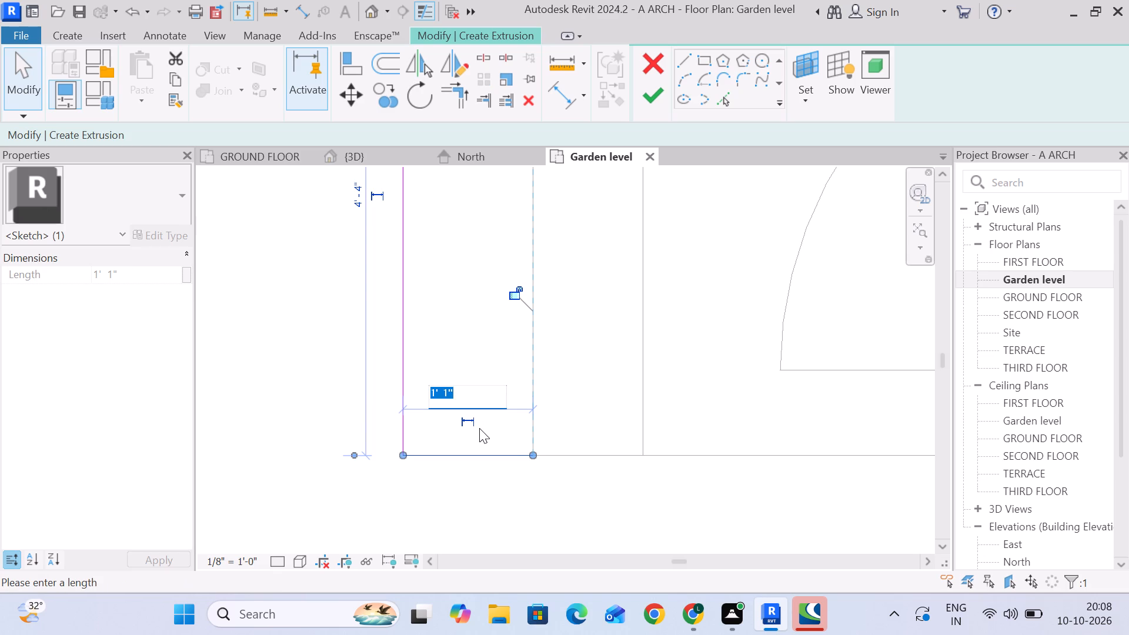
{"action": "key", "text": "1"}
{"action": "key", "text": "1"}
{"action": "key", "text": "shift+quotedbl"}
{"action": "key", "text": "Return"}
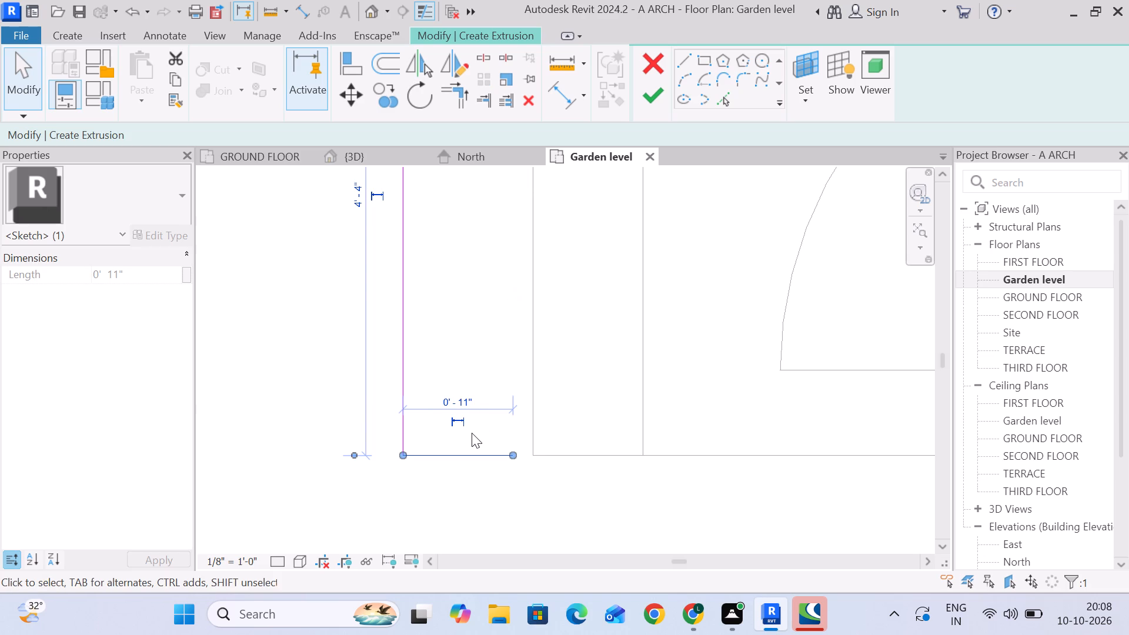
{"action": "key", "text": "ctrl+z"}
Set the distance between the new outline's long leg segment and the first extrusion's parallel edge to 11".
{"action": "left_click", "coordinate": [403, 323]}
{"action": "scroll", "coordinate": [417, 361], "scroll_direction": "down", "scroll_amount": 3}
{"action": "middle_click_drag", "start_coordinate": [419, 368], "coordinate": [440, 568]}
{"action": "left_click", "coordinate": [485, 315]}
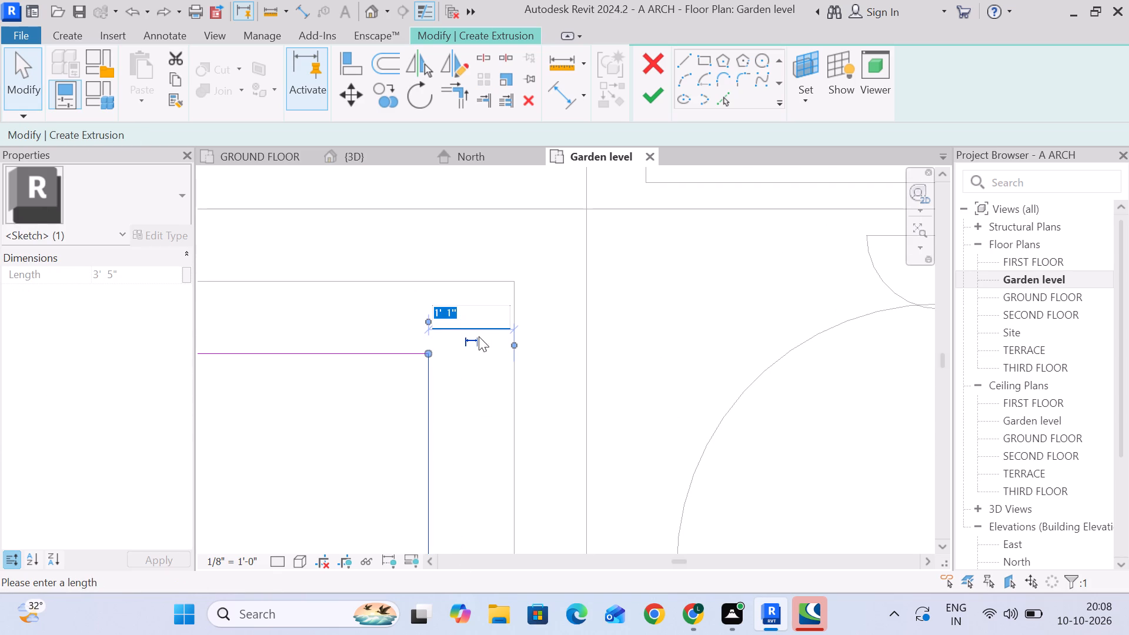
{"action": "key", "text": "1"}
{"action": "key", "text": "1"}
{"action": "key", "text": "shift+quotedbl"}
{"action": "key", "text": "Return"}
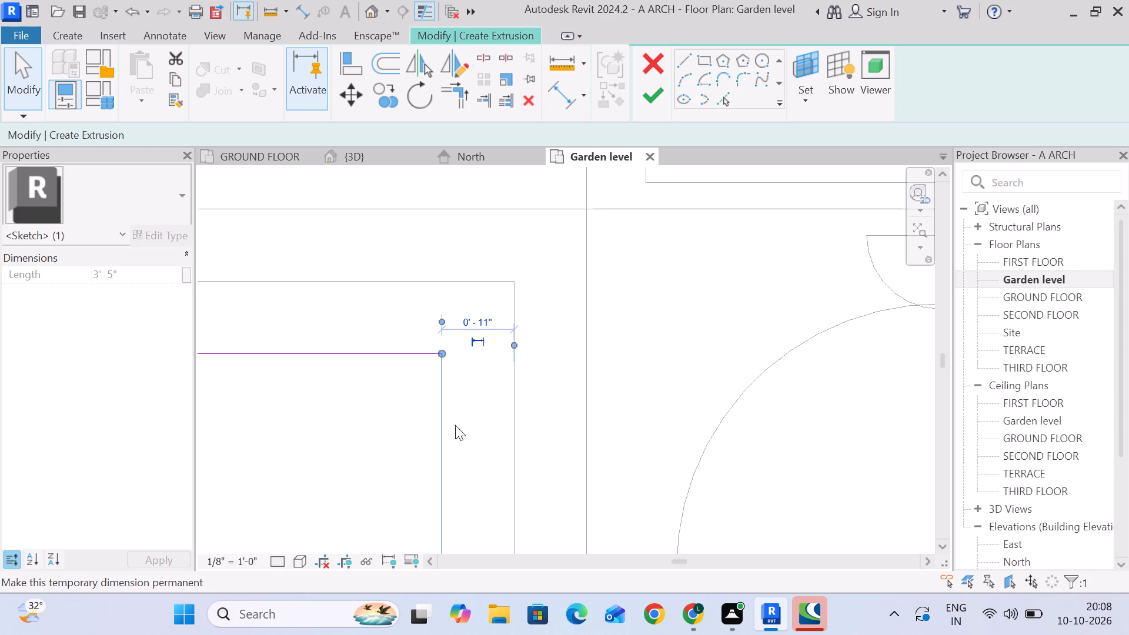
{"action": "scroll", "coordinate": [375, 419], "scroll_direction": "down", "scroll_amount": 4}
{"action": "middle_click_drag", "start_coordinate": [374, 419], "coordinate": [477, 321]}
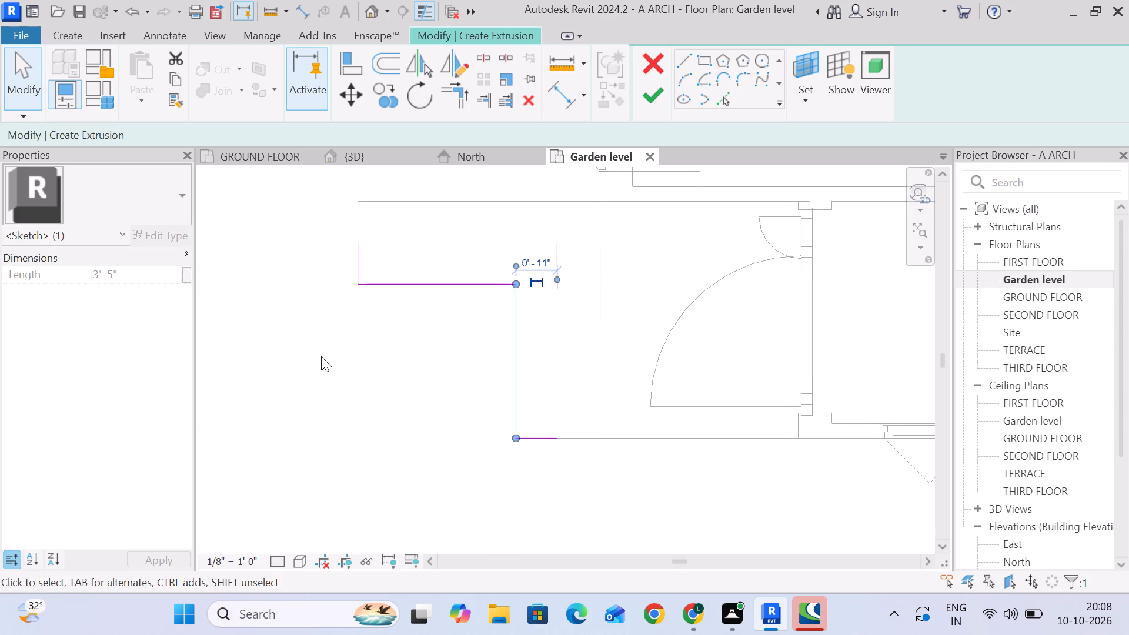
{"action": "left_click", "coordinate": [321, 356]}
Set the extrusion end of the second L-shaped outline to 1'.
{"action": "left_click", "coordinate": [141, 275]}
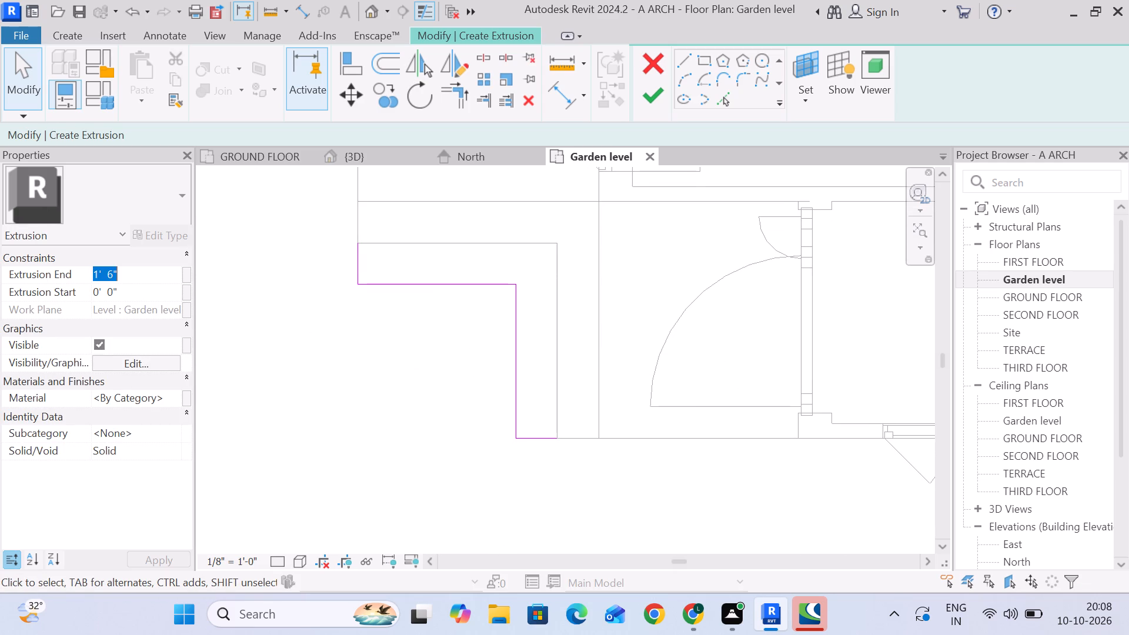
{"action": "type", "text": "1'"}
{"action": "key", "text": "Return"}
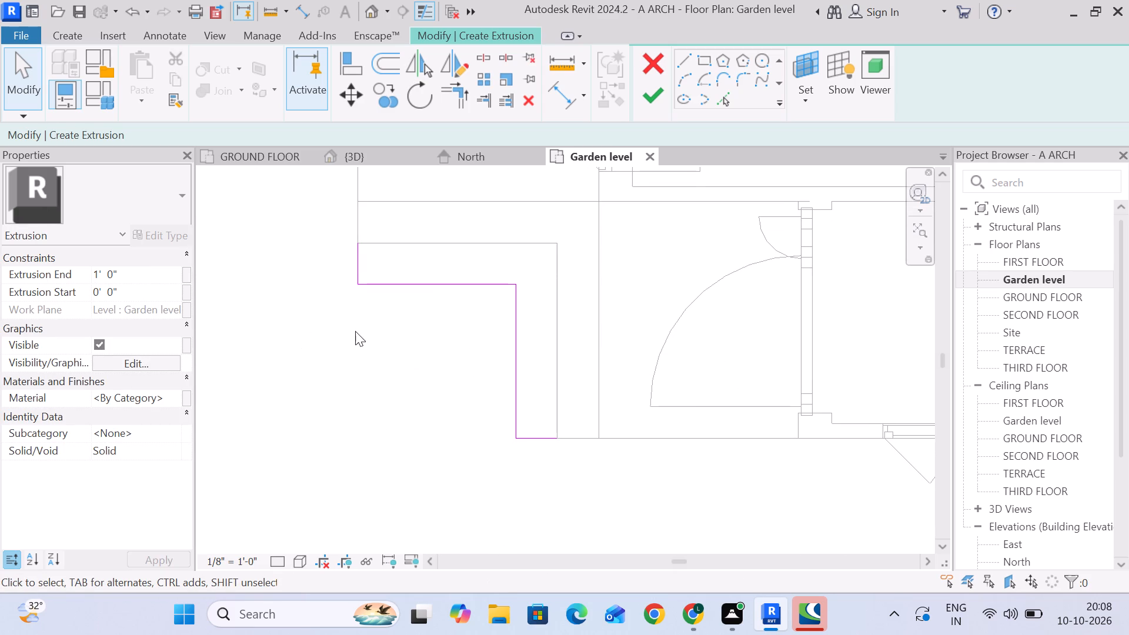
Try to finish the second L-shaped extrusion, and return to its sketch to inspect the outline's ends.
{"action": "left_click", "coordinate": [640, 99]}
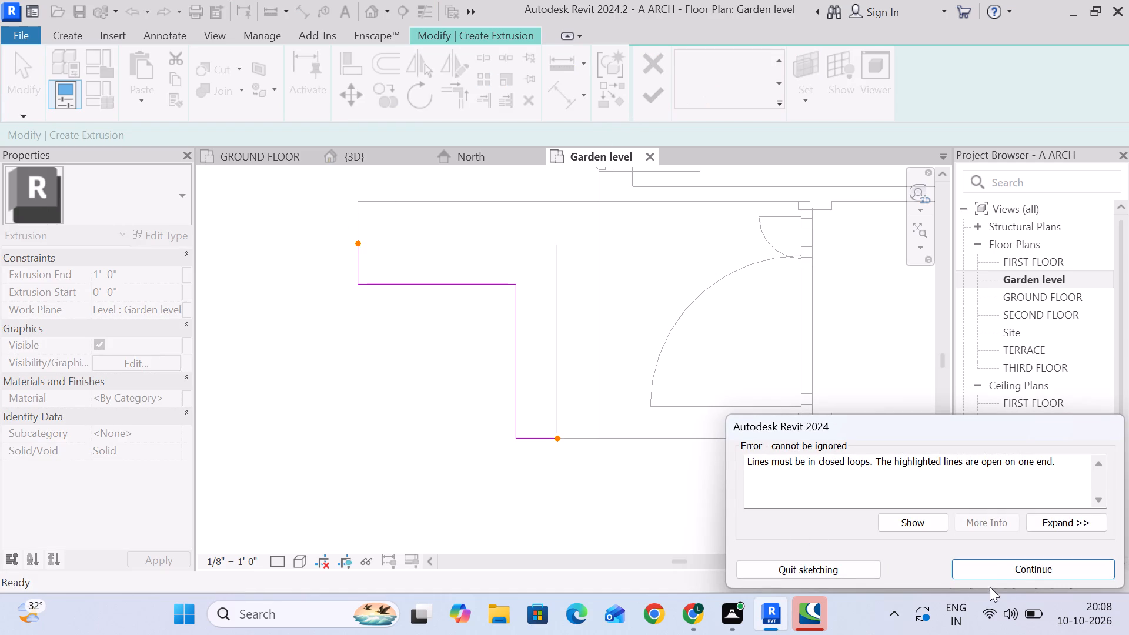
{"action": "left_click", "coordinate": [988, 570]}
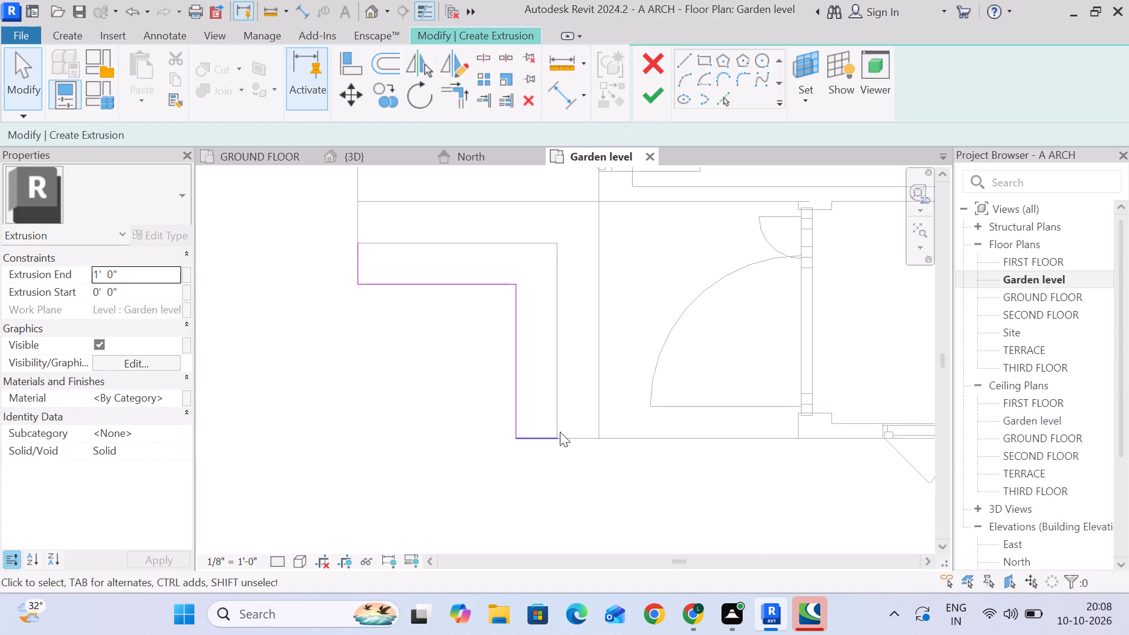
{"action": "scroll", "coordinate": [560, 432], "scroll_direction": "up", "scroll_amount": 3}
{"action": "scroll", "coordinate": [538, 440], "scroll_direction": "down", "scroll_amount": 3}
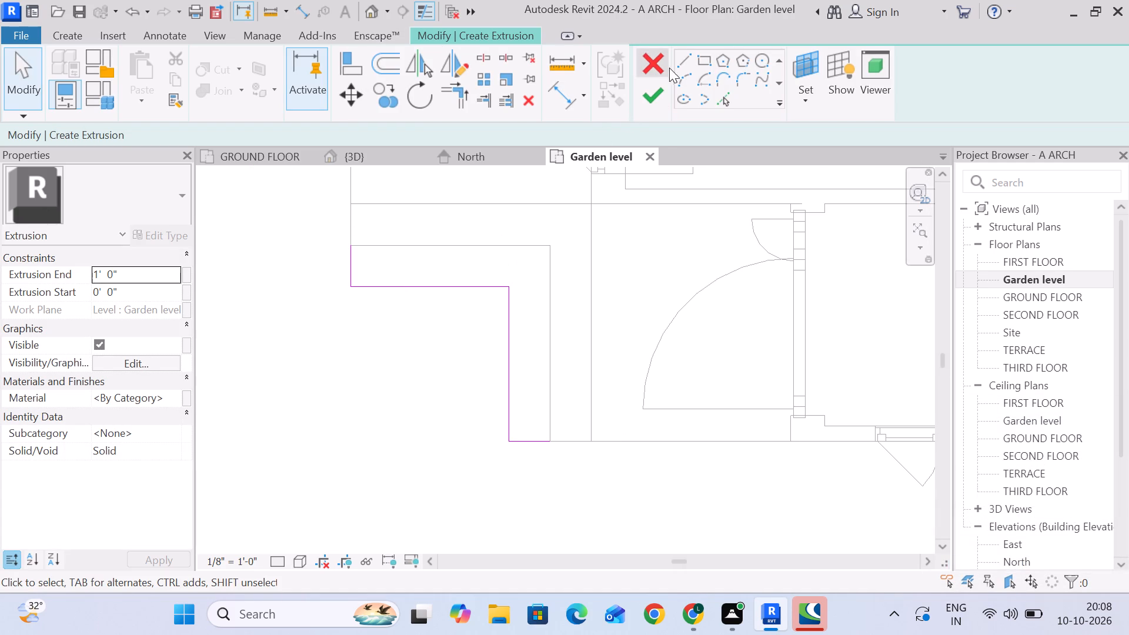
Close the second L-shaped outline with two lines along the first extrusion's edges, finish the extrusion, and check it in 3D.
{"action": "left_click", "coordinate": [686, 61]}
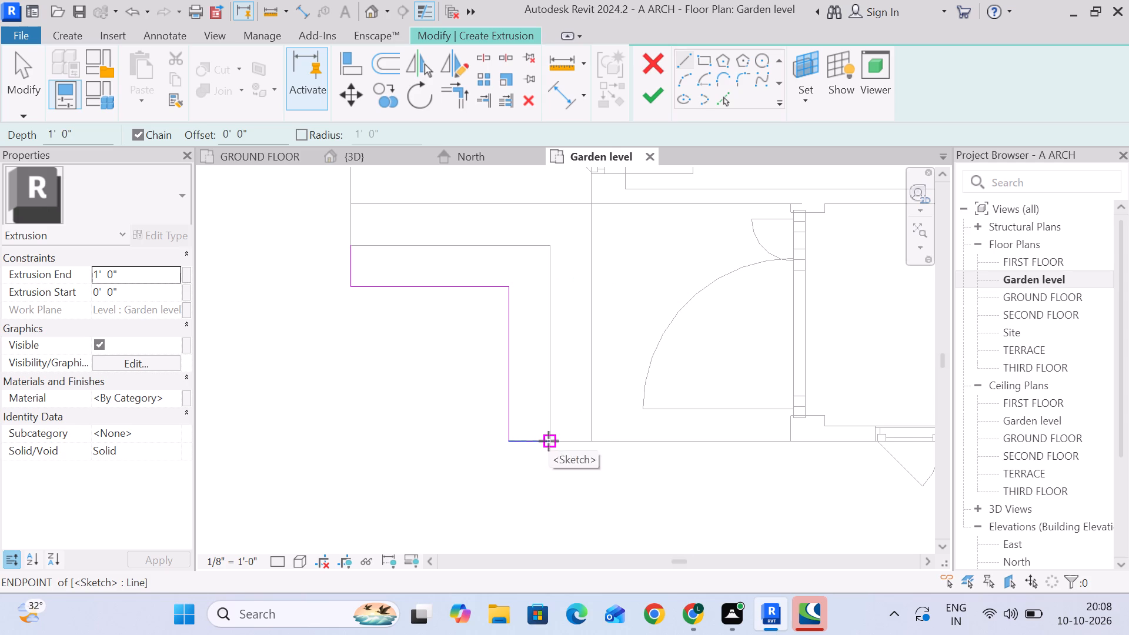
{"action": "left_click", "coordinate": [549, 441]}
{"action": "left_click", "coordinate": [548, 245]}
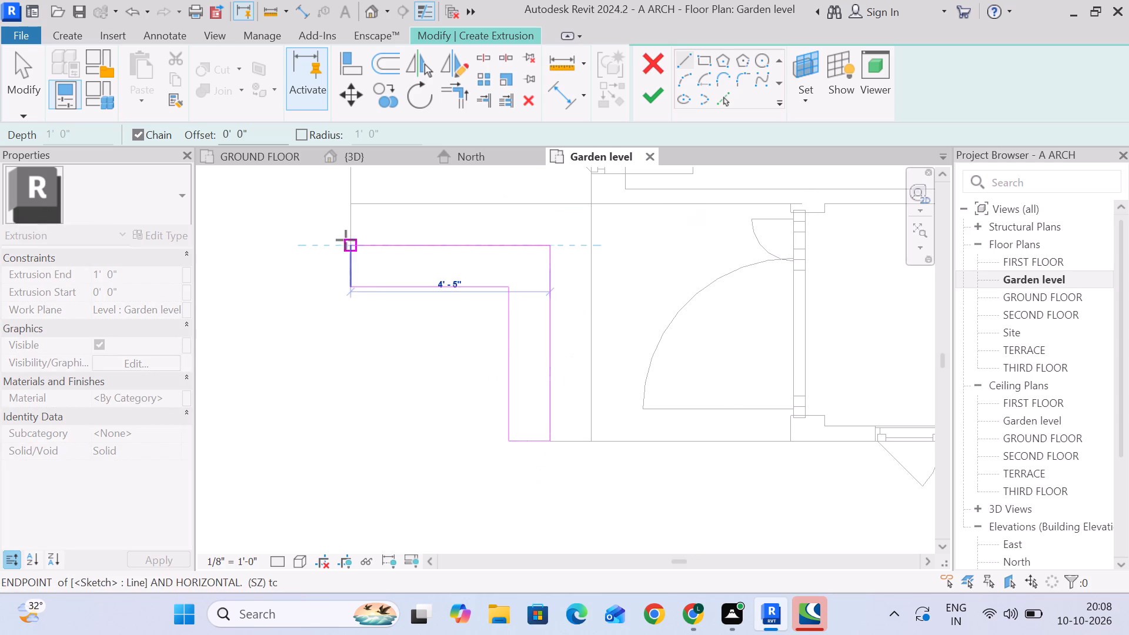
{"action": "left_click", "coordinate": [345, 240]}
{"action": "left_click", "coordinate": [19, 76]}
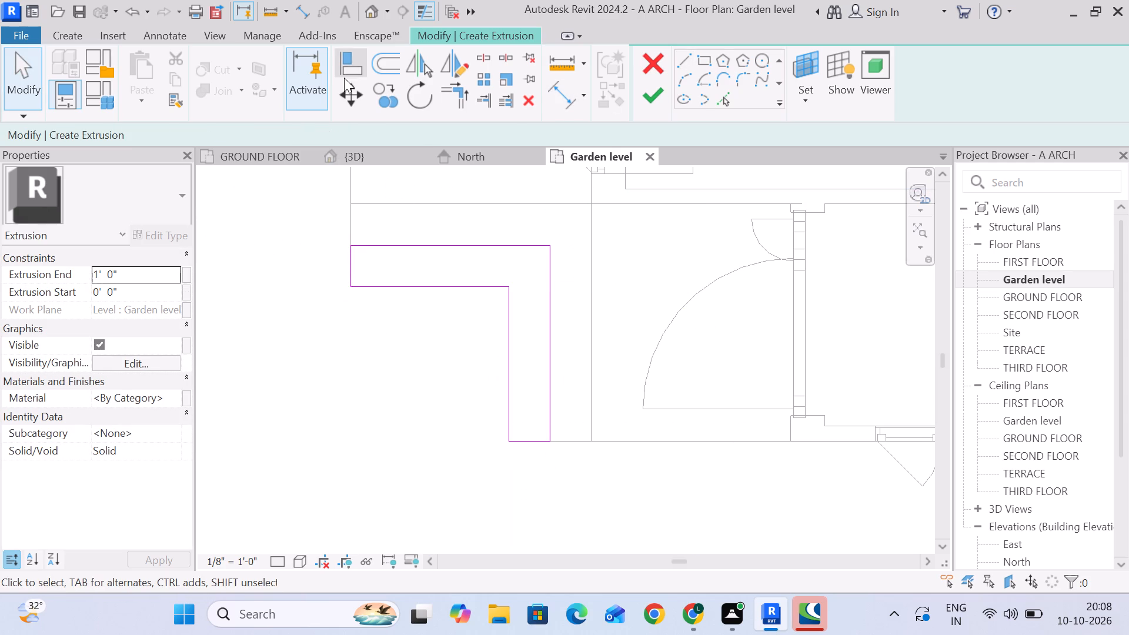
{"action": "left_click", "coordinate": [657, 88]}
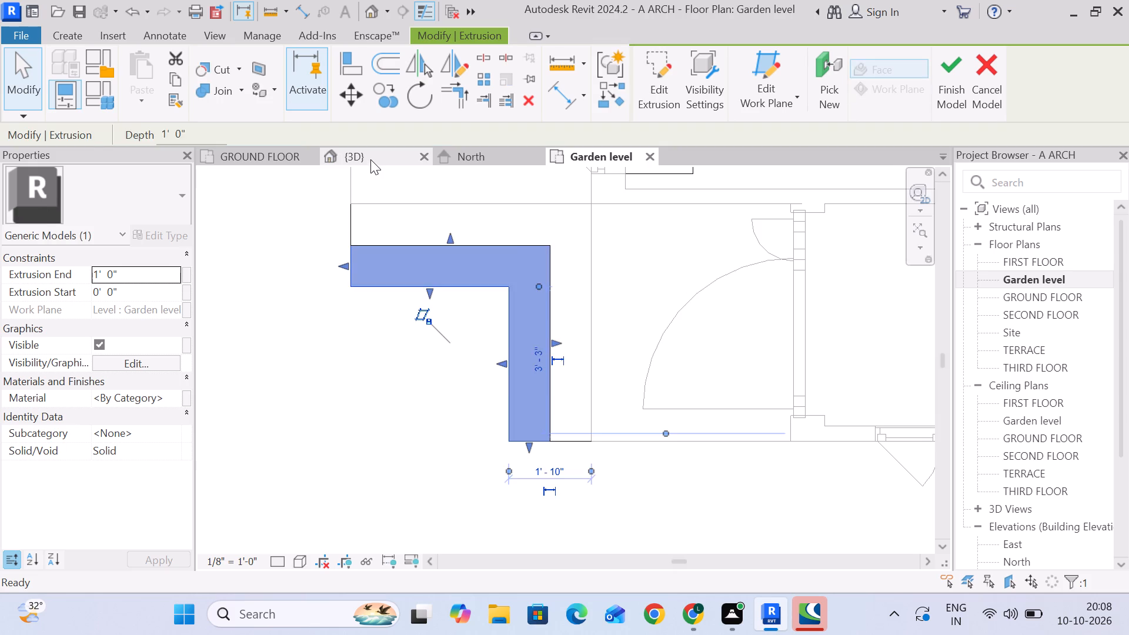
{"action": "left_click", "coordinate": [370, 158]}
{"action": "scroll", "coordinate": [477, 388], "scroll_direction": "up", "scroll_amount": 4}
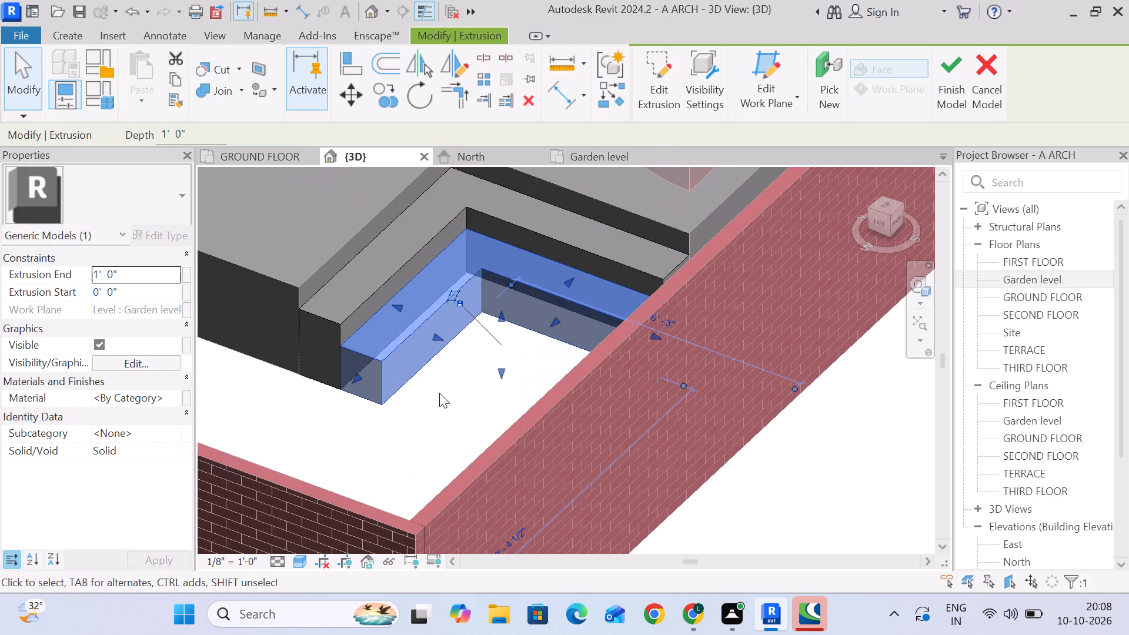
{"action": "scroll", "coordinate": [416, 389], "scroll_direction": "down", "scroll_amount": 4}
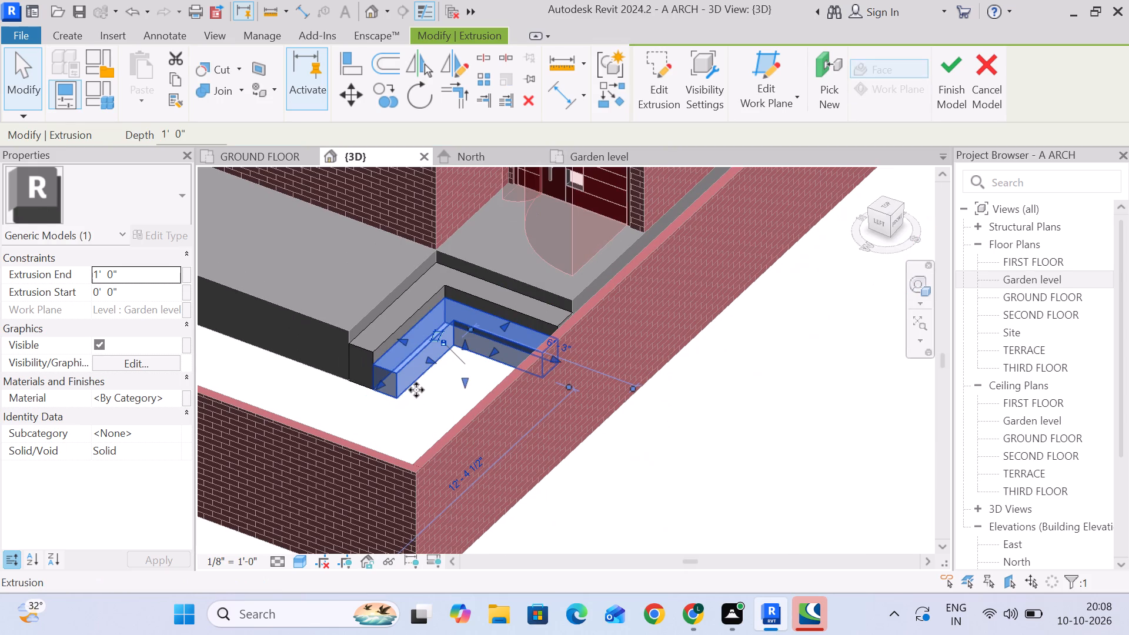
{"action": "scroll", "coordinate": [416, 390], "scroll_direction": "up", "scroll_amount": 5}
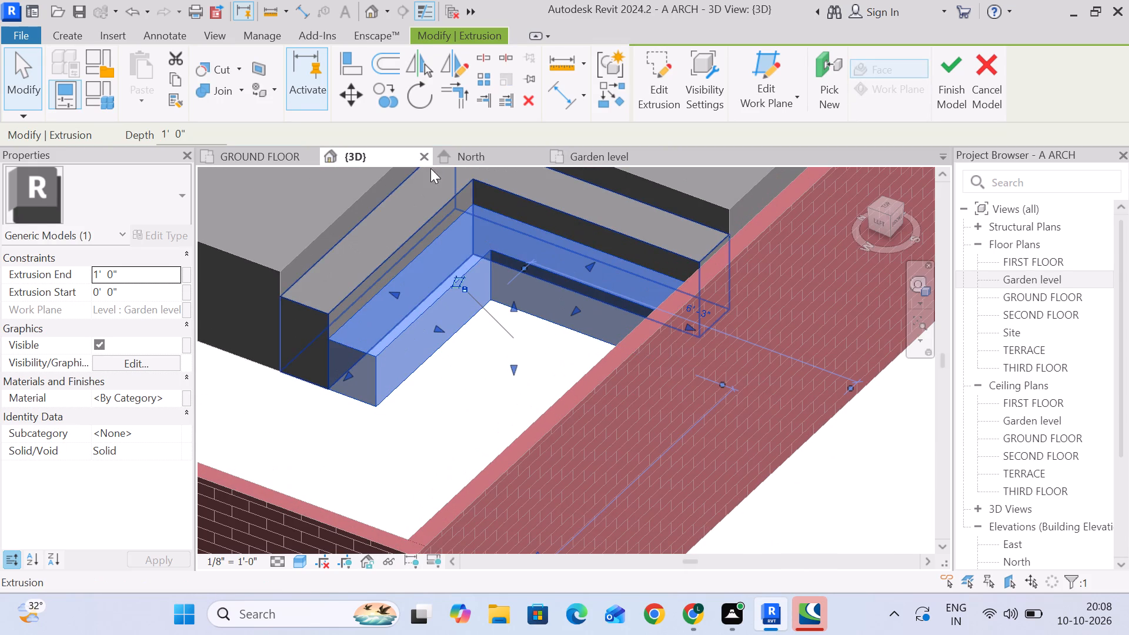
In the Garden level plan, sketch a third L-shaped extrusion outline against the second one, 11" wide on one leg and about 7" on the other.
{"action": "left_click", "coordinate": [575, 155]}
{"action": "scroll", "coordinate": [470, 312], "scroll_direction": "down", "scroll_amount": 2}
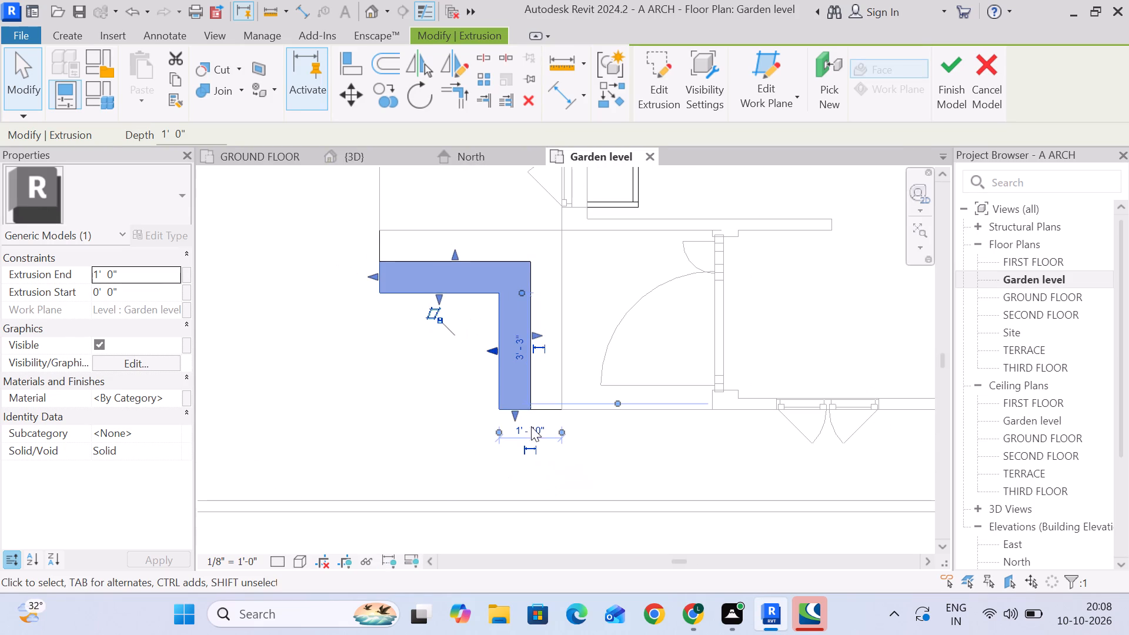
{"action": "left_click", "coordinate": [340, 313]}
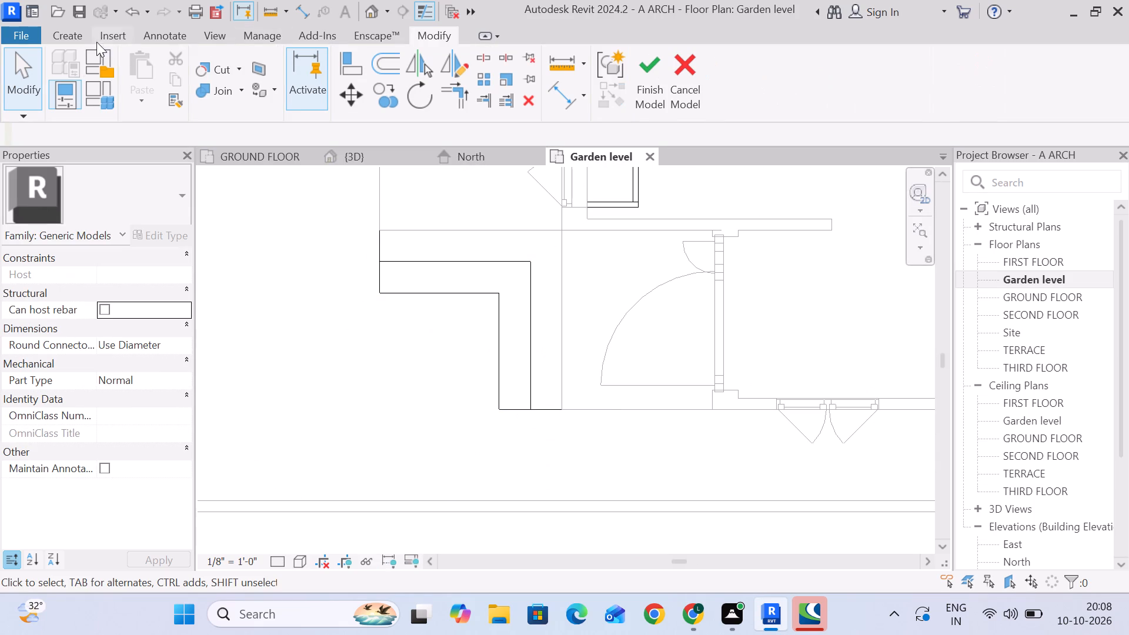
{"action": "left_click", "coordinate": [83, 34]}
{"action": "left_click", "coordinate": [150, 68]}
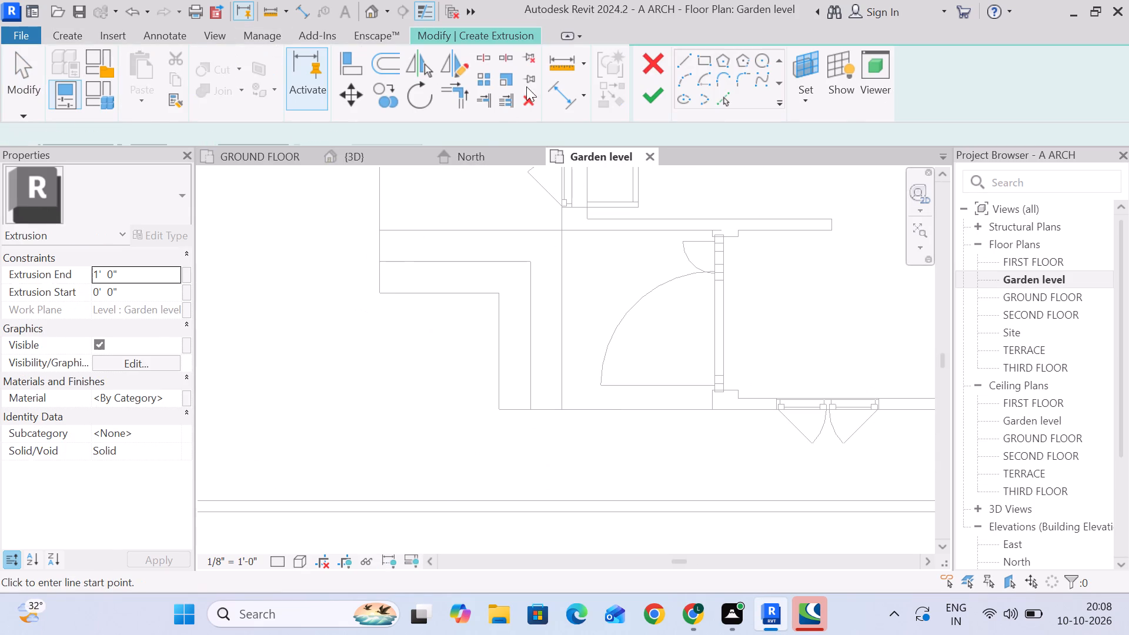
{"action": "left_click", "coordinate": [688, 64]}
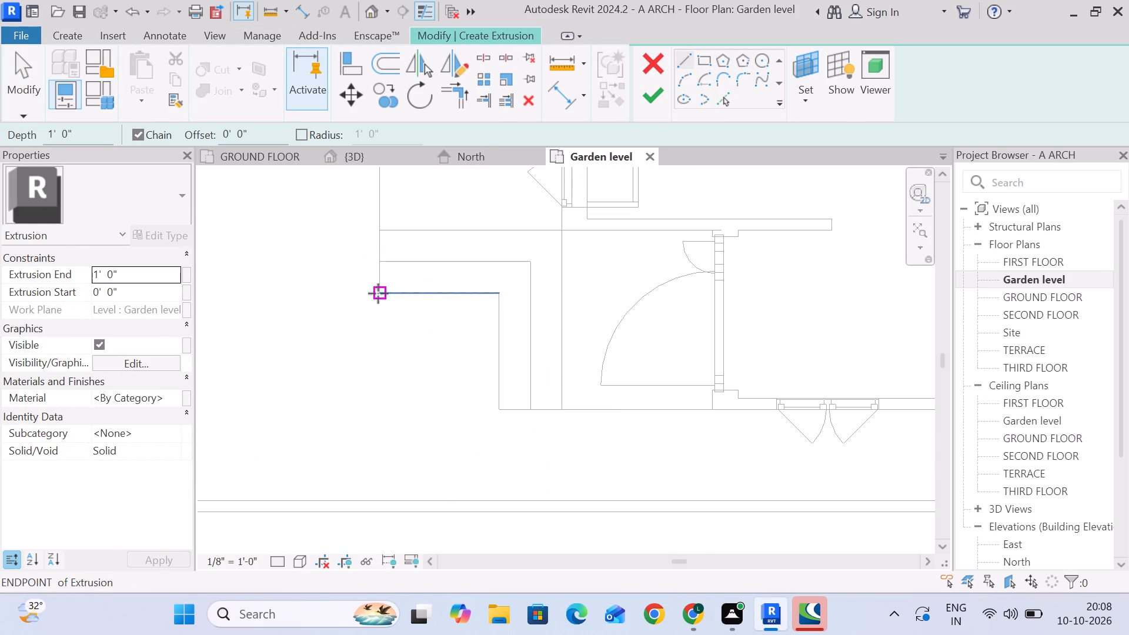
{"action": "left_click", "coordinate": [378, 293]}
{"action": "left_click", "coordinate": [496, 293]}
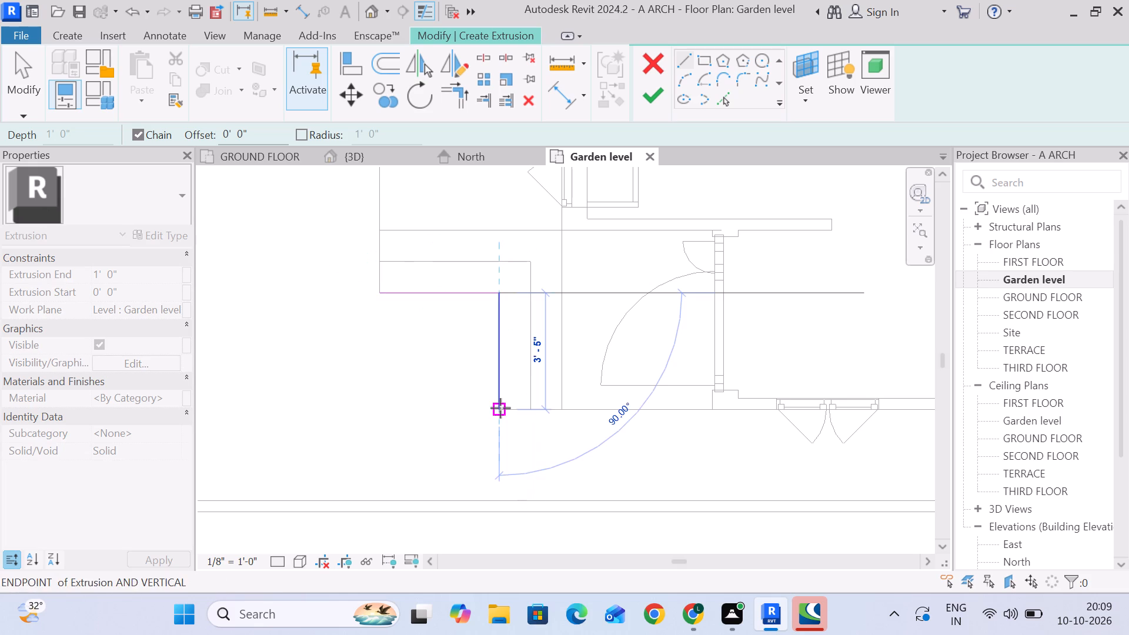
{"action": "left_click", "coordinate": [500, 408]}
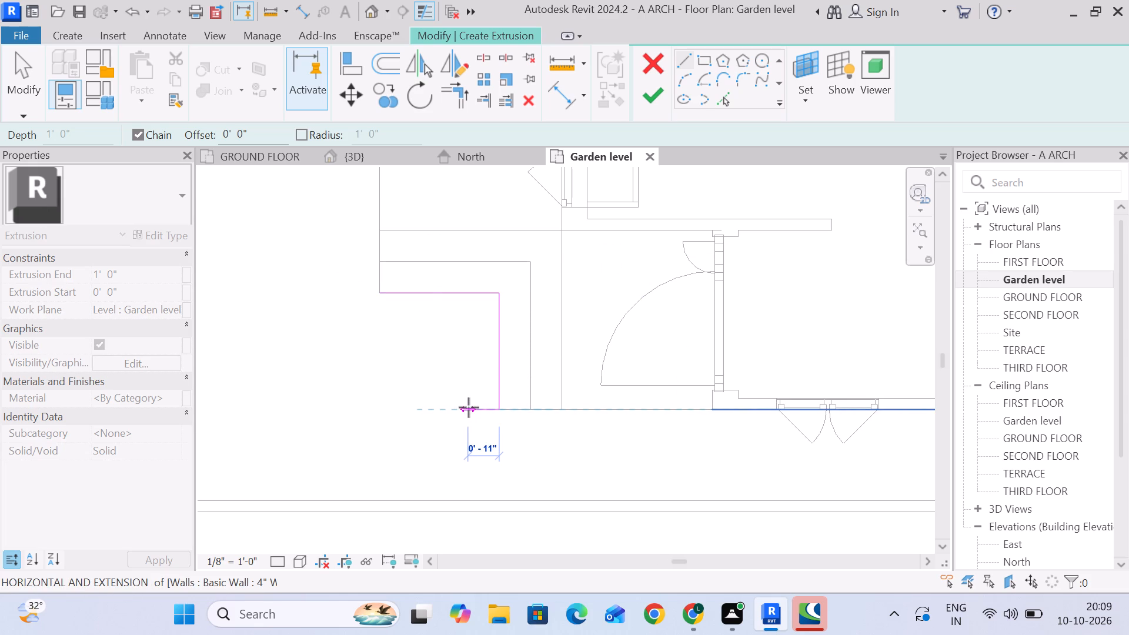
{"action": "left_click", "coordinate": [469, 407]}
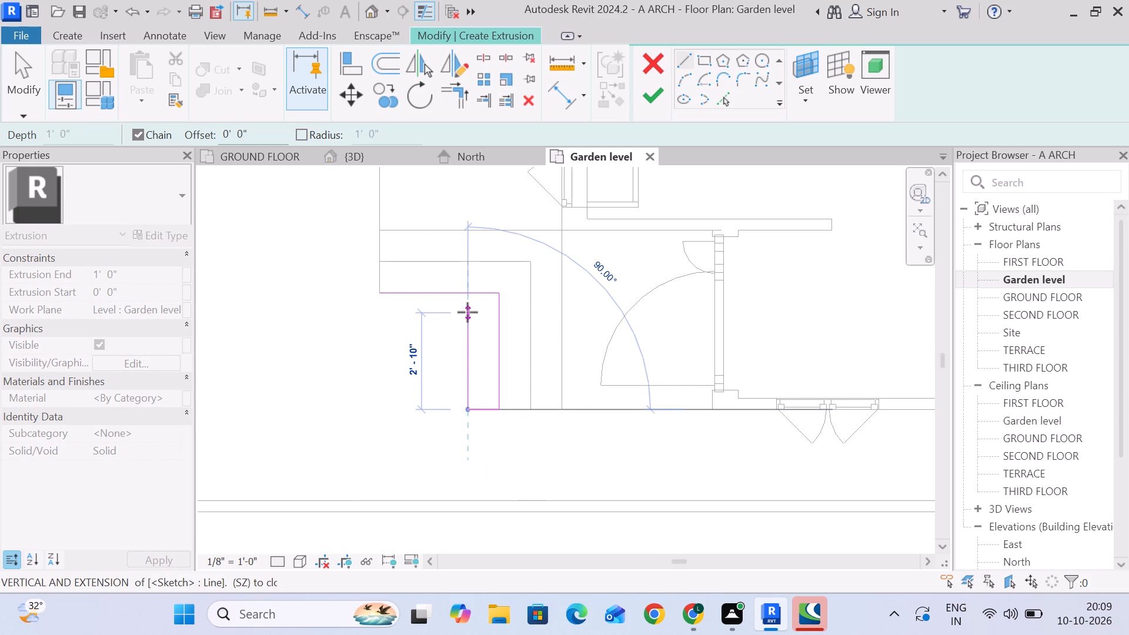
{"action": "left_click", "coordinate": [467, 312]}
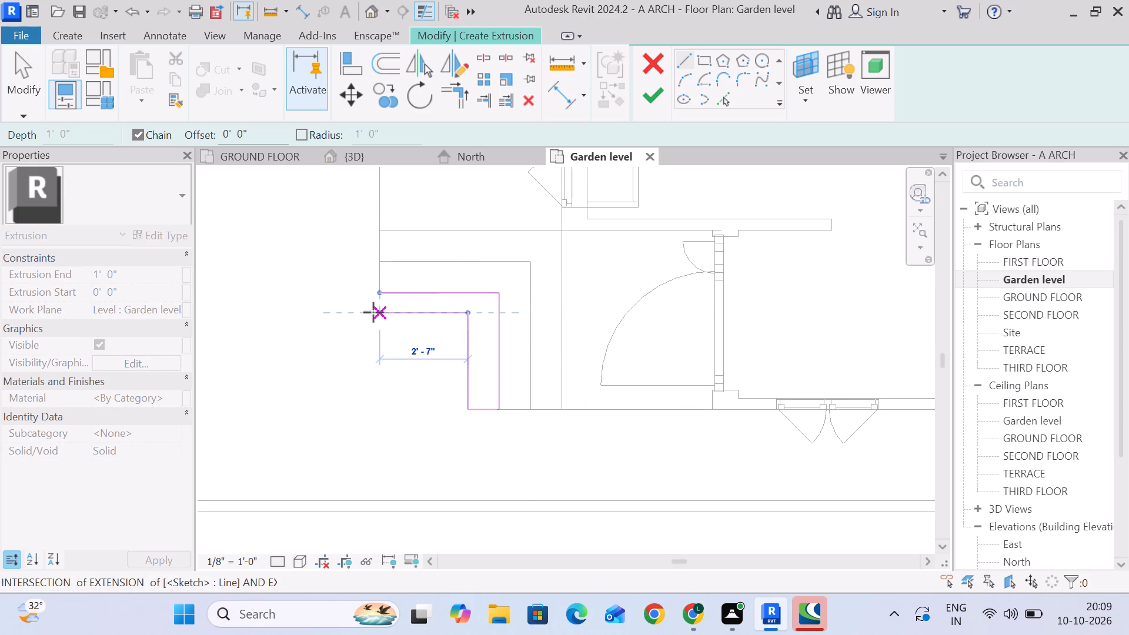
{"action": "left_click", "coordinate": [373, 312]}
{"action": "left_click", "coordinate": [379, 296]}
{"action": "left_click", "coordinate": [16, 71]}
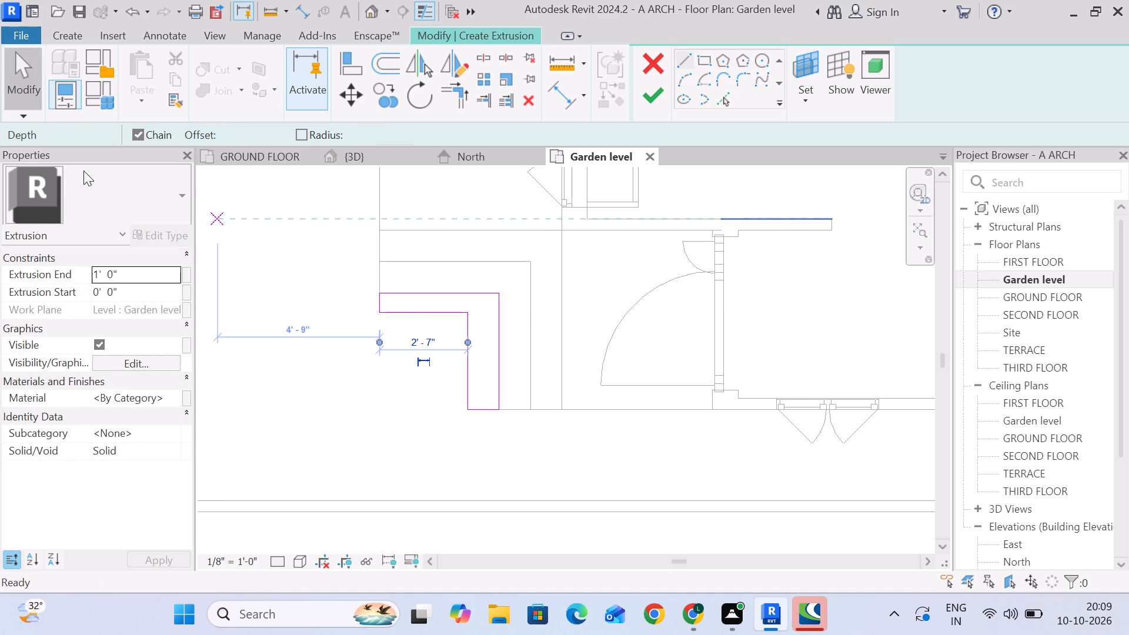
Set the narrower leg of the third L-shaped outline to 11" wide and finish the extrusion.
{"action": "scroll", "coordinate": [362, 304], "scroll_direction": "up", "scroll_amount": 4}
{"action": "left_click", "coordinate": [410, 312]}
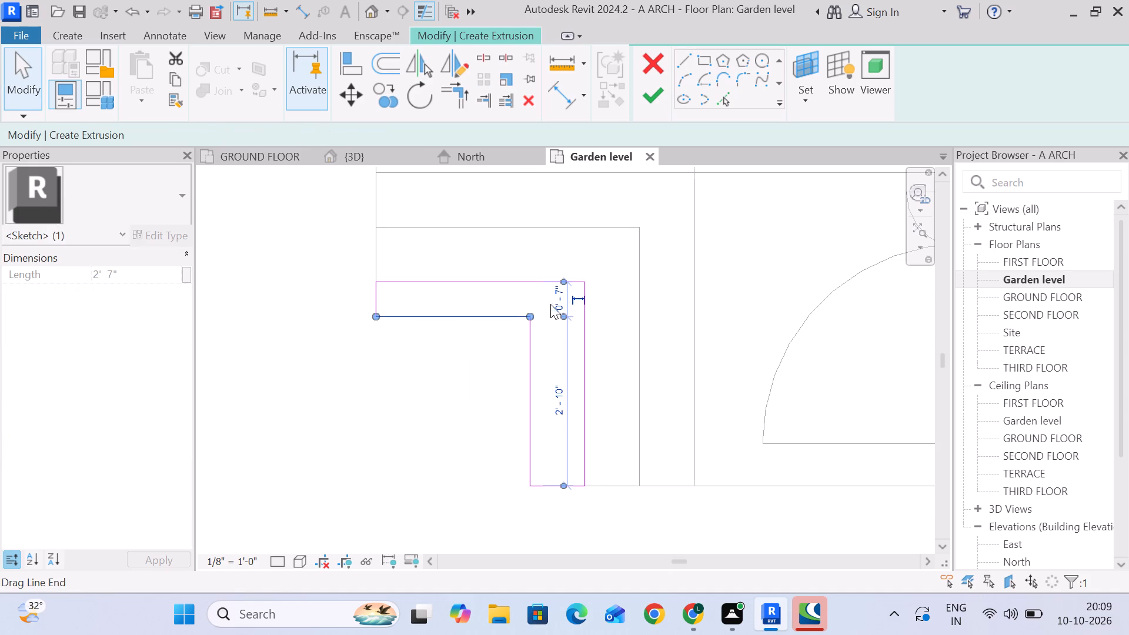
{"action": "left_click", "coordinate": [556, 303]}
{"action": "key", "text": "1"}
{"action": "key", "text": "1"}
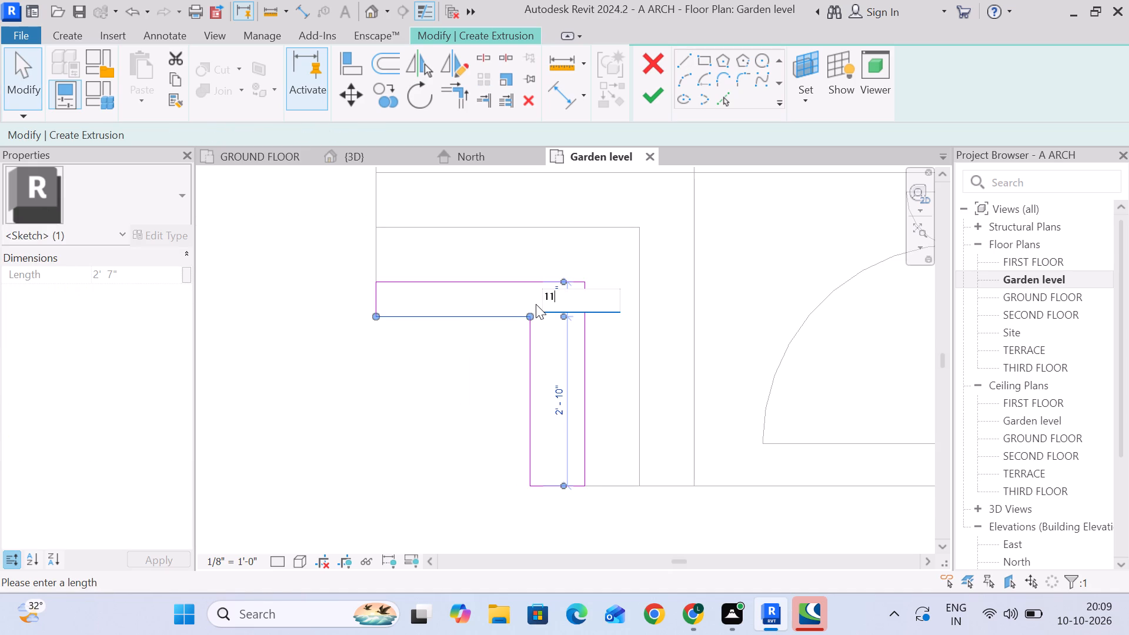
{"action": "key", "text": "shift+quotedbl"}
{"action": "key", "text": "Return"}
{"action": "left_click", "coordinate": [470, 373]}
{"action": "scroll", "coordinate": [470, 374], "scroll_direction": "down", "scroll_amount": 5}
{"action": "middle_click_drag", "start_coordinate": [470, 377], "coordinate": [477, 351]}
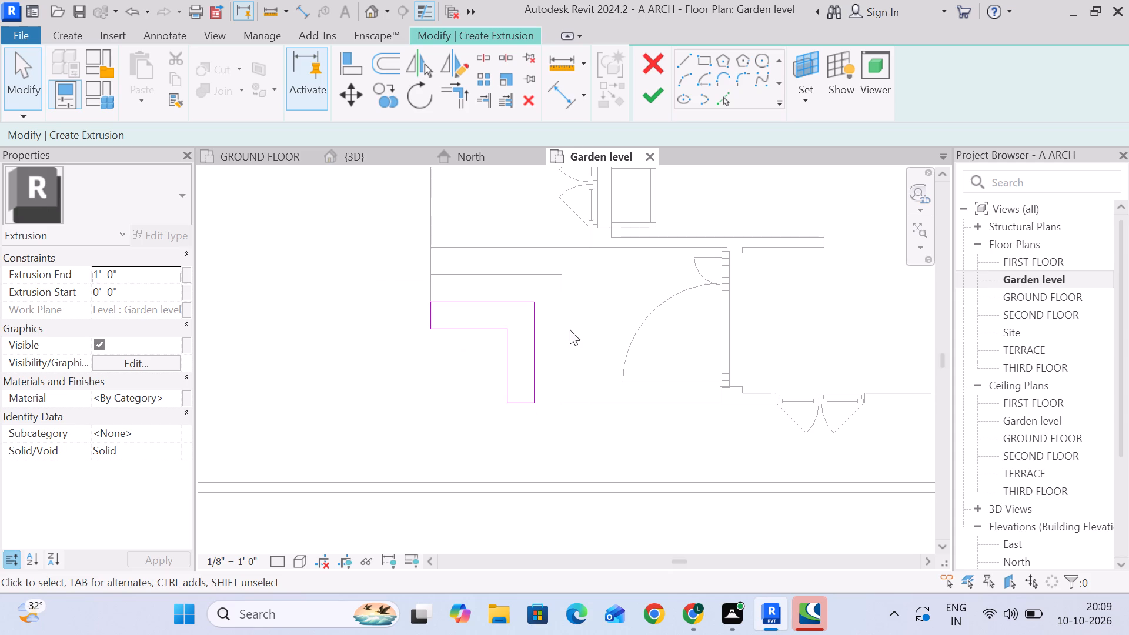
{"action": "left_click", "coordinate": [644, 98]}
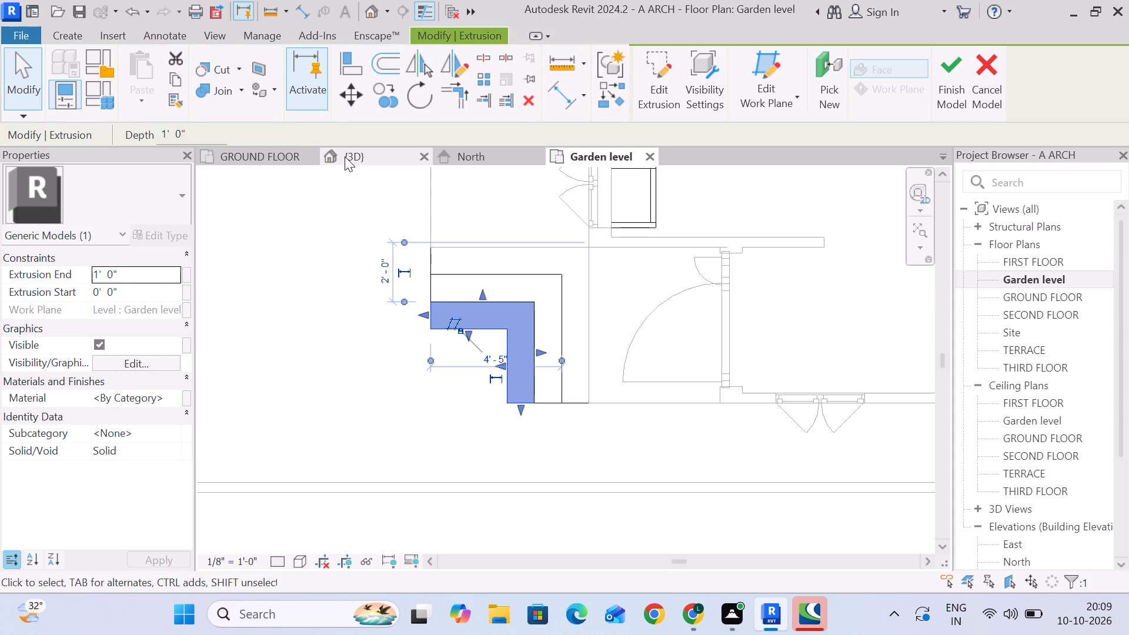
Check the three L-shaped extrusions by the entrance porch in the 3D view, and finish the in-place model.
{"action": "left_click", "coordinate": [345, 156]}
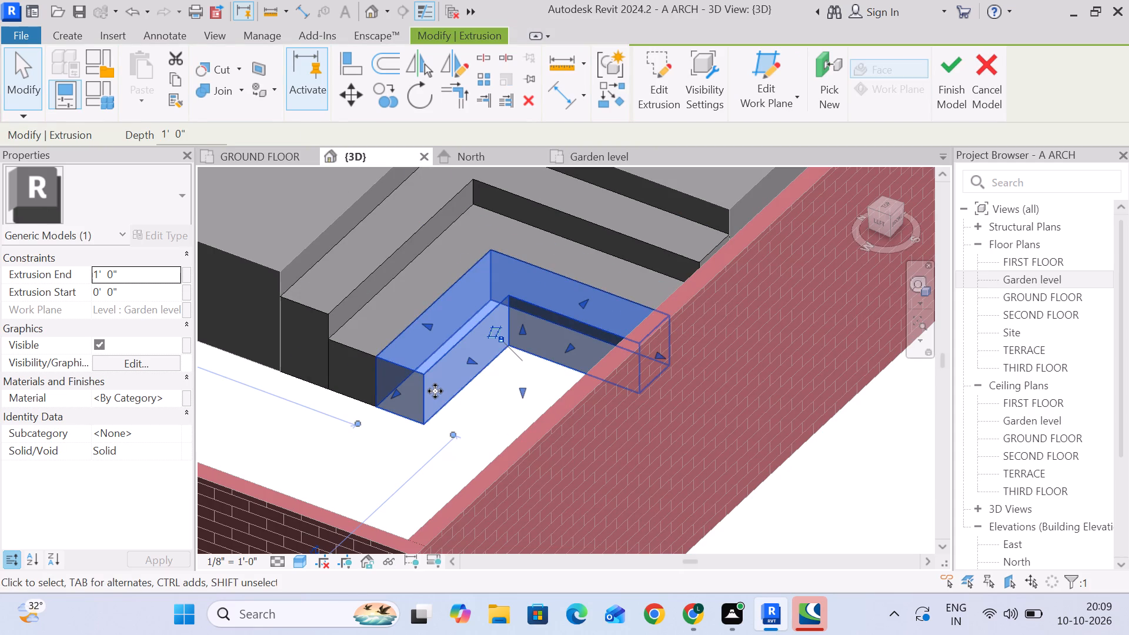
{"action": "scroll", "coordinate": [435, 392], "scroll_direction": "down", "scroll_amount": 3}
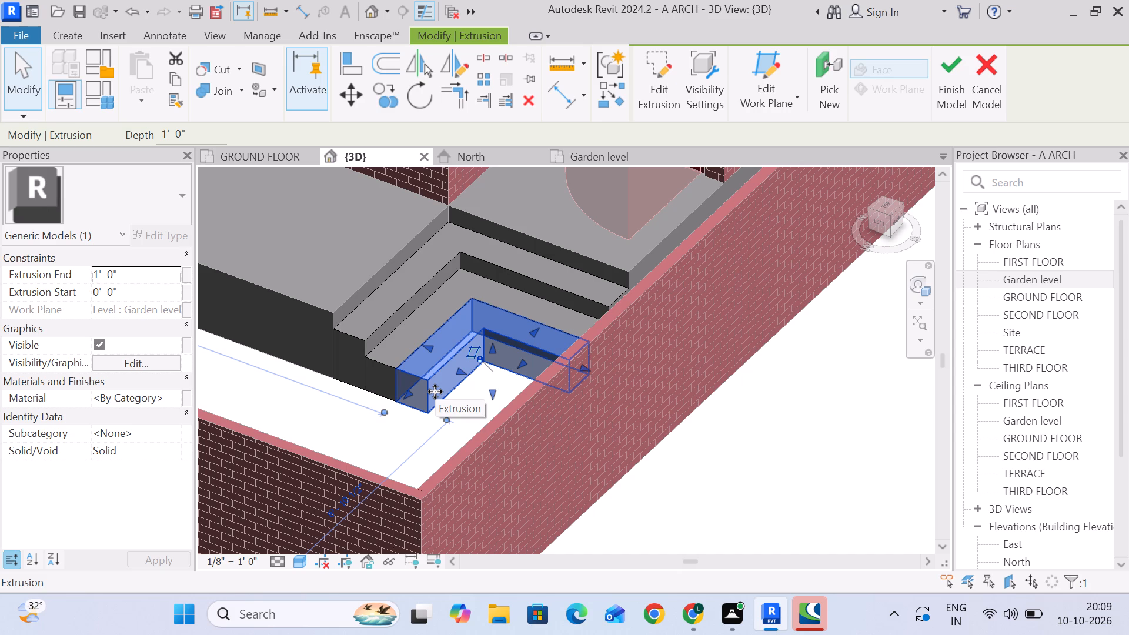
{"action": "scroll", "coordinate": [435, 392], "scroll_direction": "down", "scroll_amount": 4}
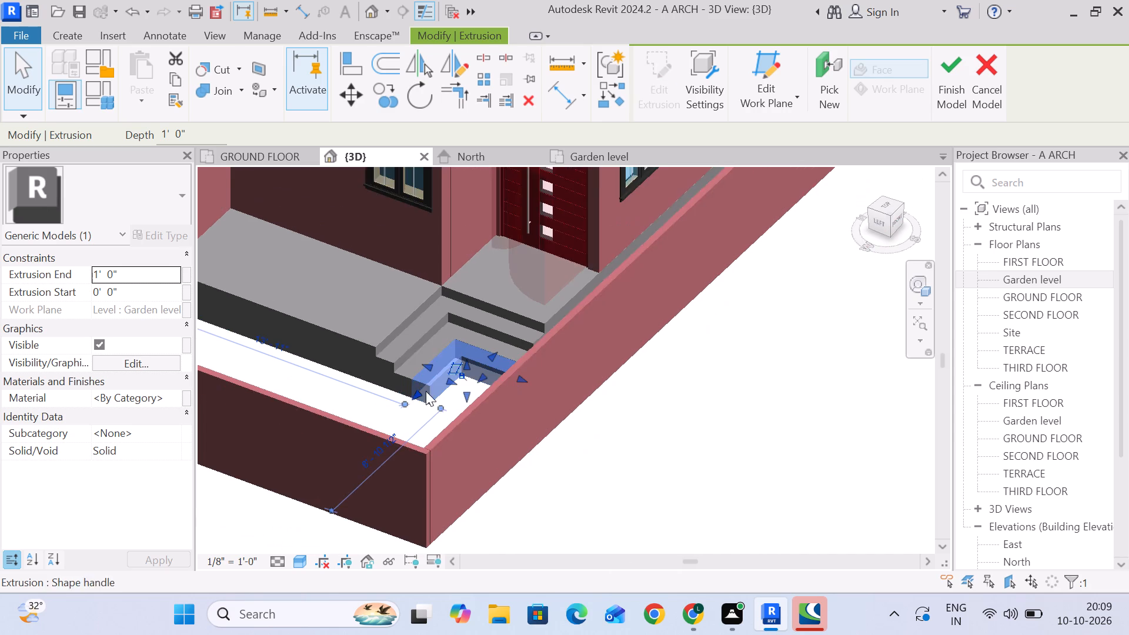
{"action": "scroll", "coordinate": [353, 371], "scroll_direction": "up", "scroll_amount": 4}
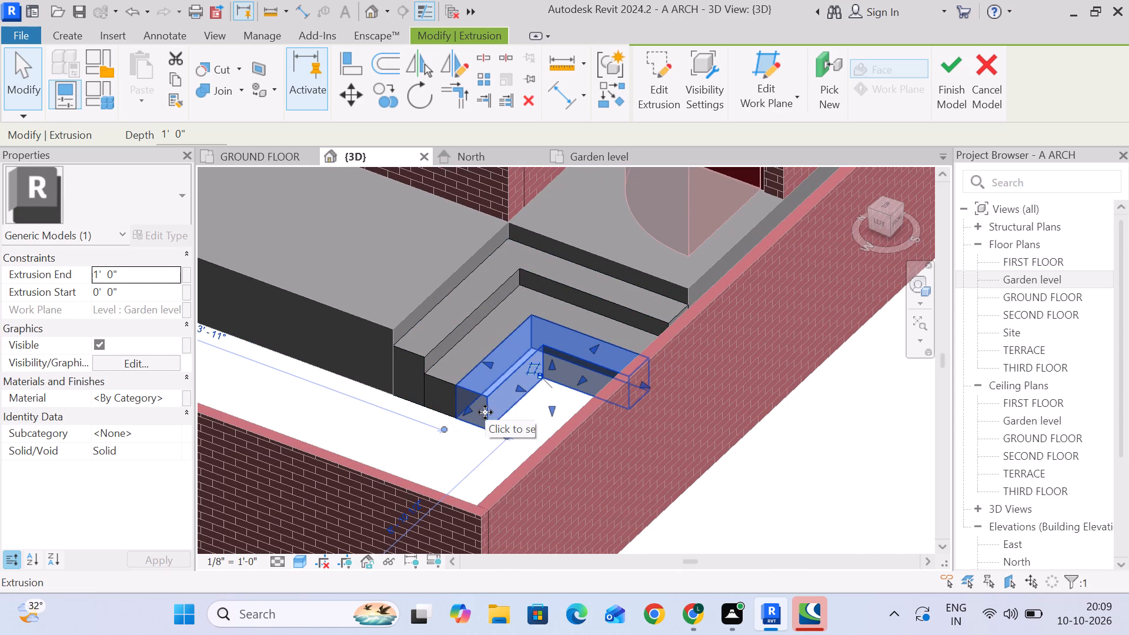
{"action": "scroll", "coordinate": [484, 412], "scroll_direction": "down", "scroll_amount": 3}
{"action": "scroll", "coordinate": [480, 412], "scroll_direction": "up", "scroll_amount": 3}
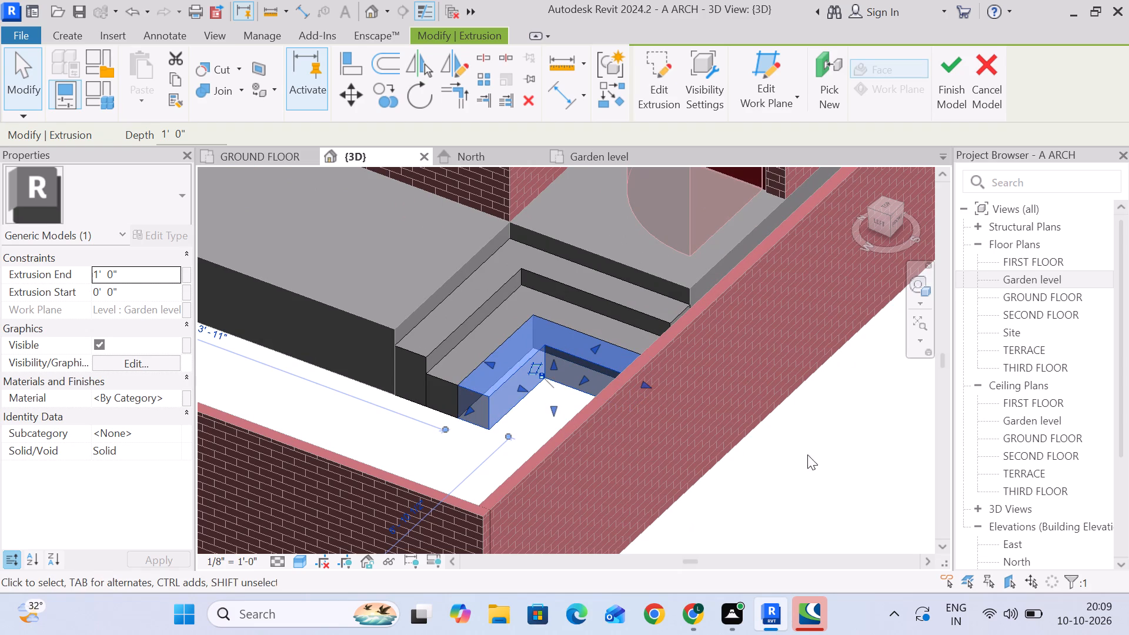
{"action": "left_click", "coordinate": [836, 460]}
{"action": "left_click", "coordinate": [665, 89]}
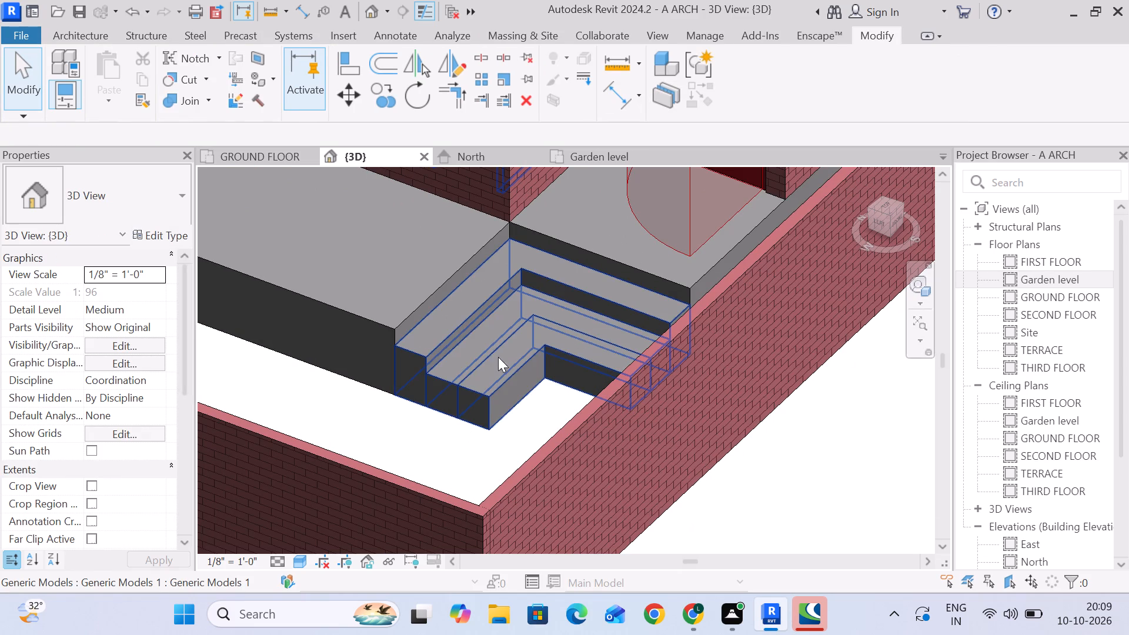
Reopen the in-place steps model, set the outermost L-shaped extrusion's end to 6", and finish the model.
{"action": "left_click", "coordinate": [514, 369]}
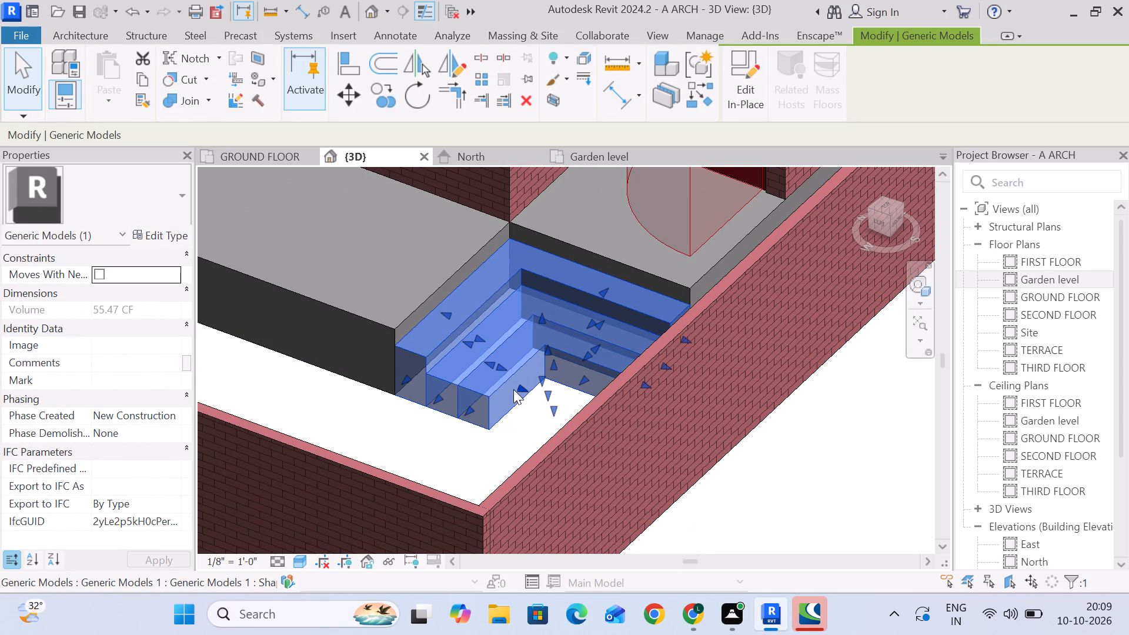
{"action": "left_click", "coordinate": [737, 89]}
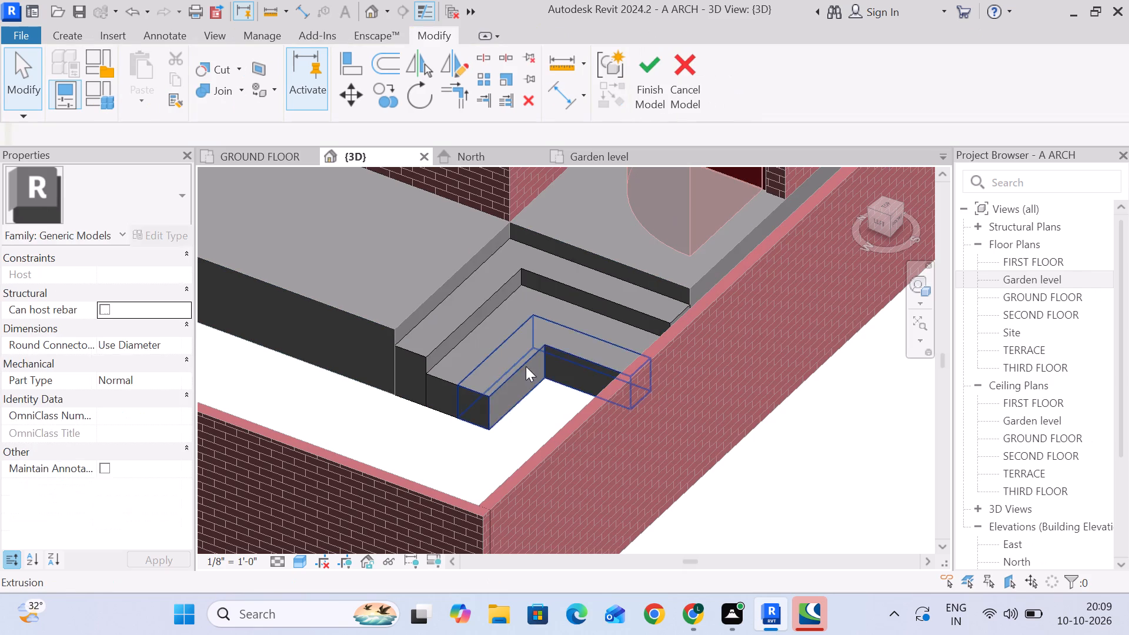
{"action": "left_click", "coordinate": [526, 366]}
{"action": "left_click", "coordinate": [144, 278]}
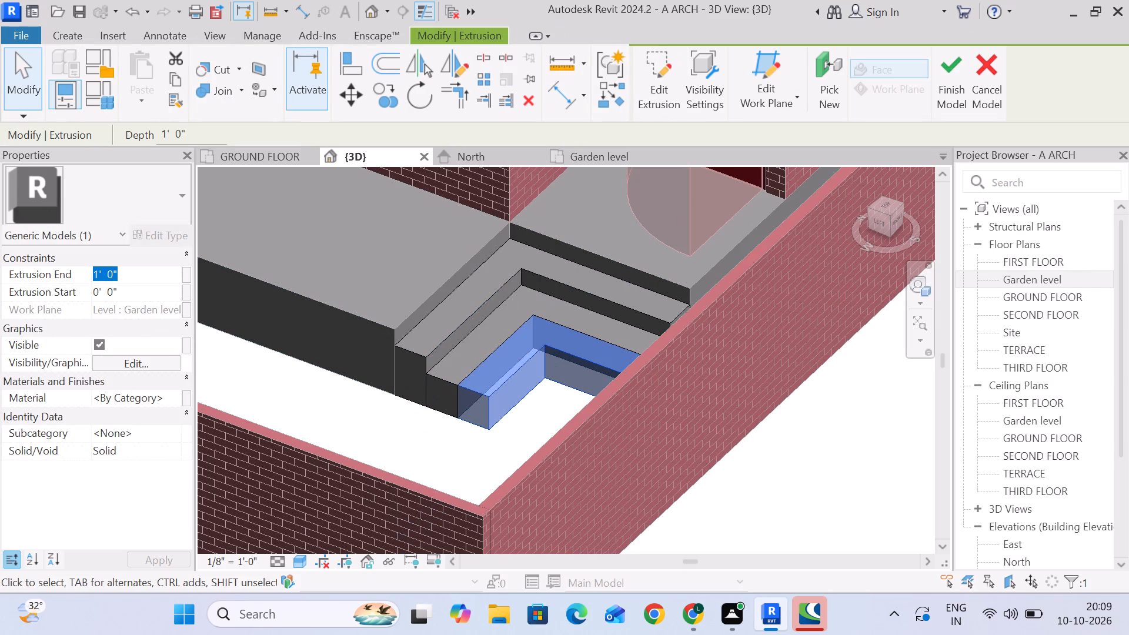
{"action": "key", "text": "6"}
{"action": "key", "text": "shift+quotedbl"}
{"action": "key", "text": "Return"}
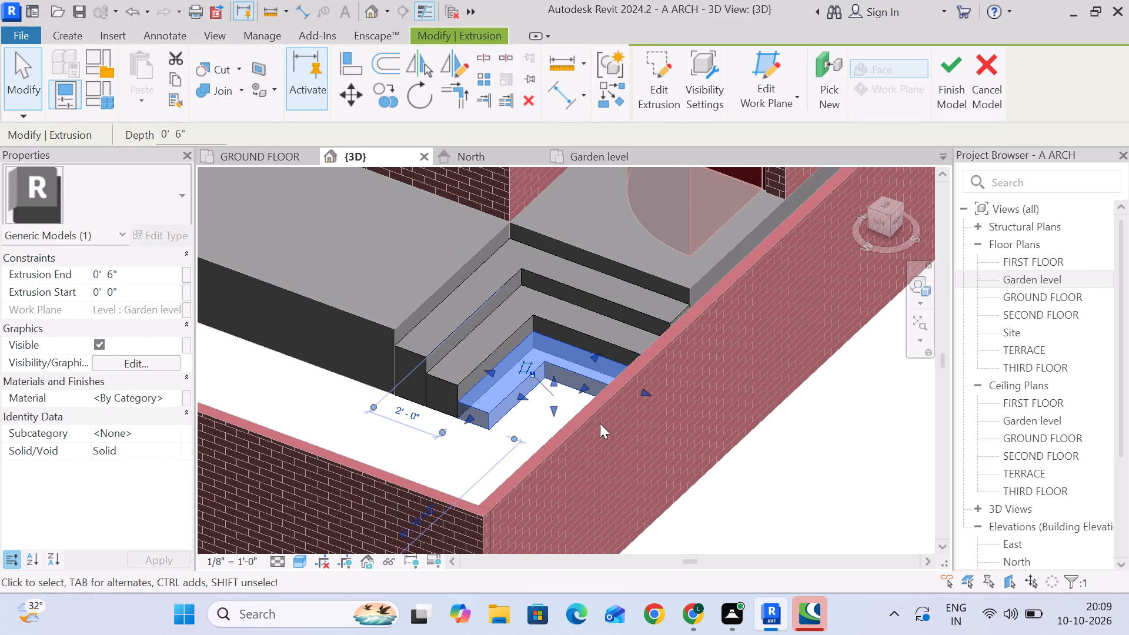
{"action": "left_click", "coordinate": [947, 74]}
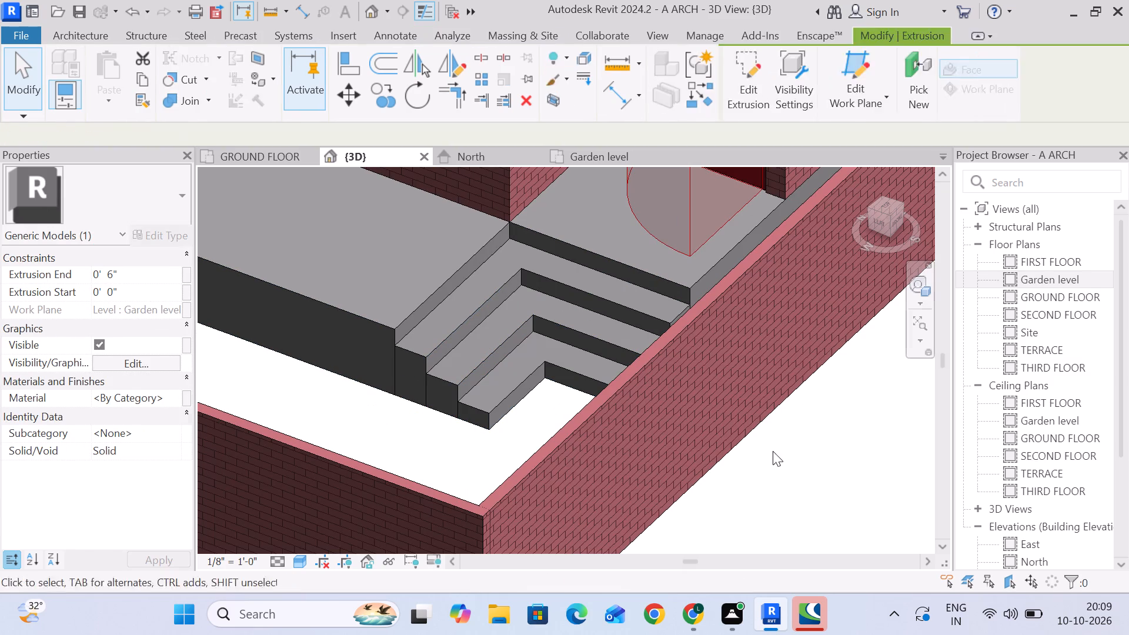
Examine the entrance steps in 3D from several angles, together with the porch, slab and compound wall.
{"action": "left_click", "coordinate": [777, 450]}
{"action": "scroll", "coordinate": [766, 432], "scroll_direction": "down", "scroll_amount": 4}
{"action": "middle_click_drag", "start_coordinate": [774, 436], "coordinate": [686, 399]}
{"action": "scroll", "coordinate": [686, 399], "scroll_direction": "down", "scroll_amount": 1}
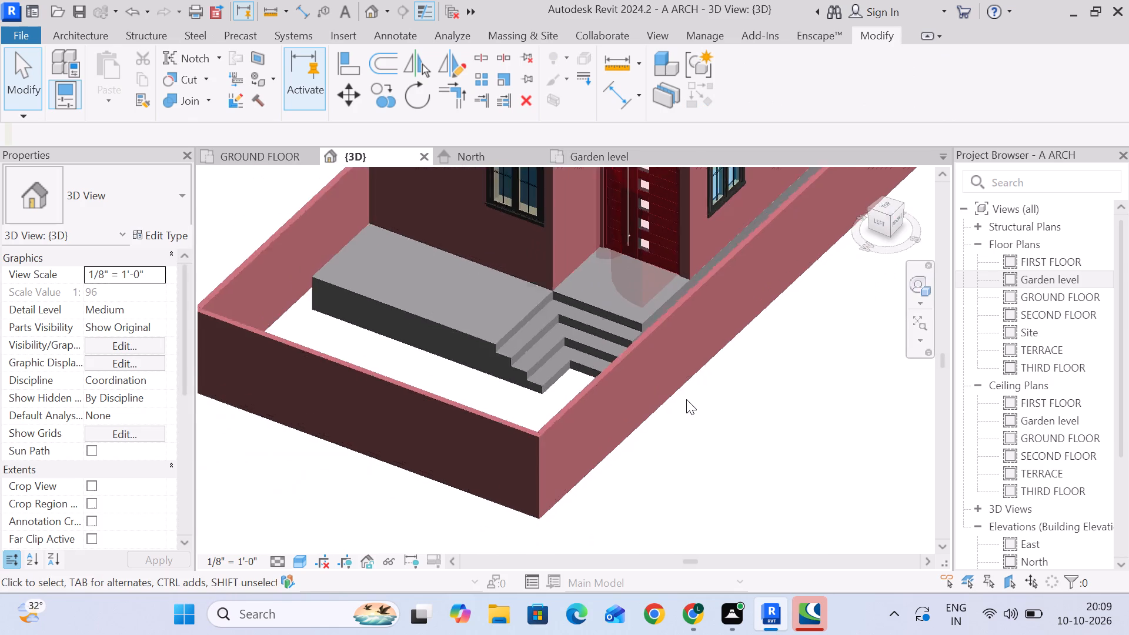
{"action": "scroll", "coordinate": [686, 399], "scroll_direction": "down", "scroll_amount": 2}
{"action": "middle_click_drag", "start_coordinate": [745, 388], "coordinate": [724, 441]}
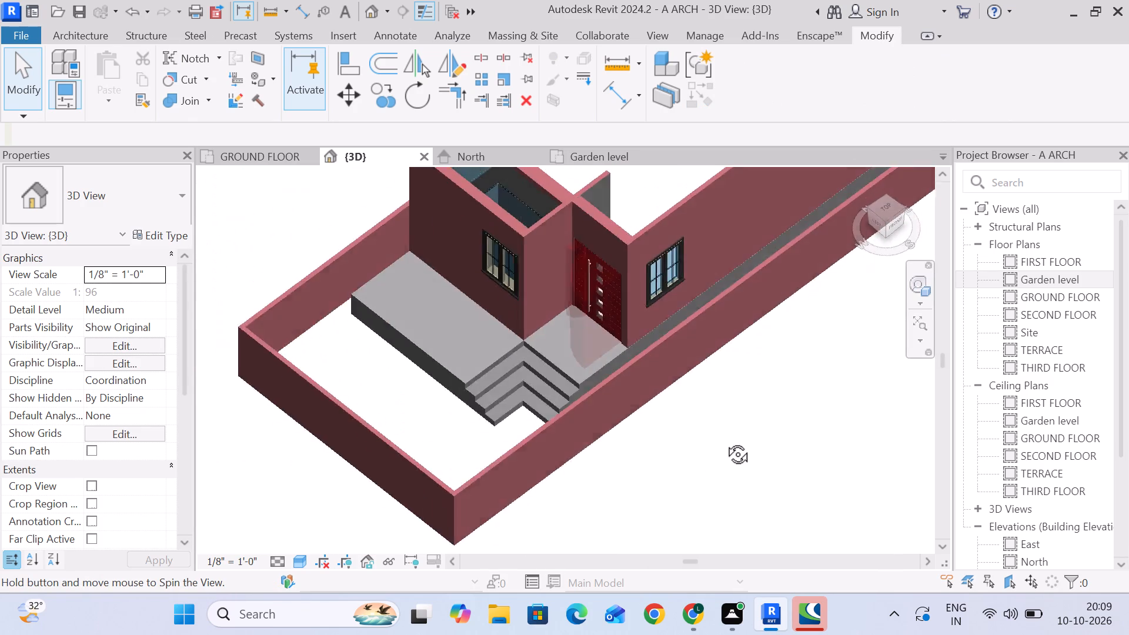
{"action": "middle_click_drag", "start_coordinate": [724, 441], "coordinate": [668, 402]}
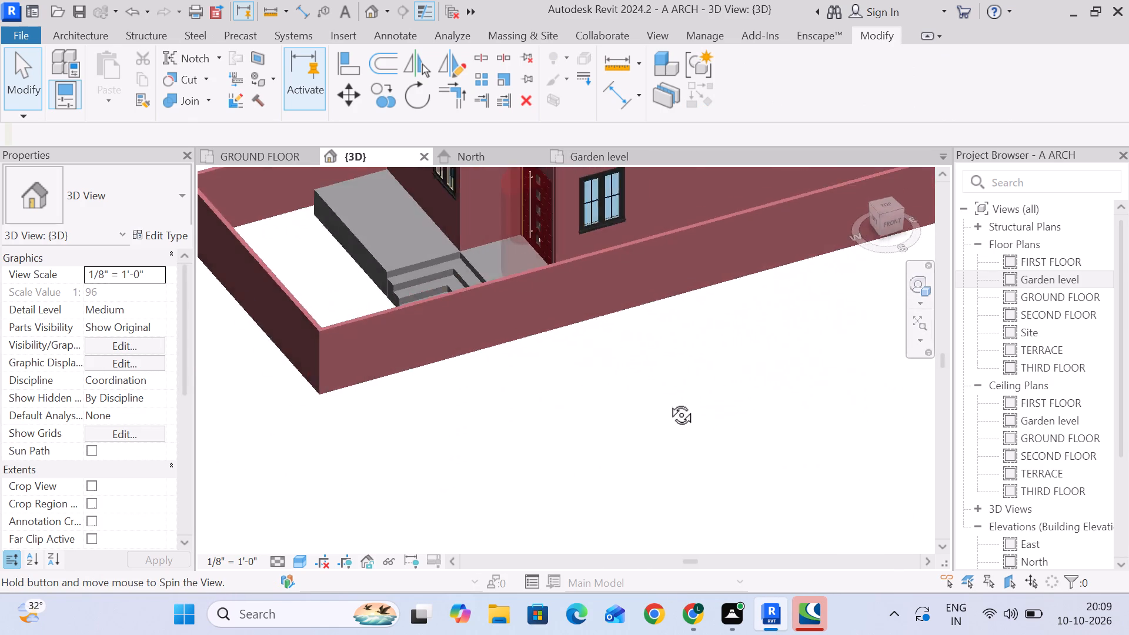
{"action": "middle_click_drag", "start_coordinate": [668, 402], "coordinate": [644, 435]}
{"action": "scroll", "coordinate": [642, 432], "scroll_direction": "down", "scroll_amount": 3}
{"action": "middle_click_drag", "start_coordinate": [637, 430], "coordinate": [653, 538]}
{"action": "middle_click_drag", "start_coordinate": [653, 538], "coordinate": [640, 499]}
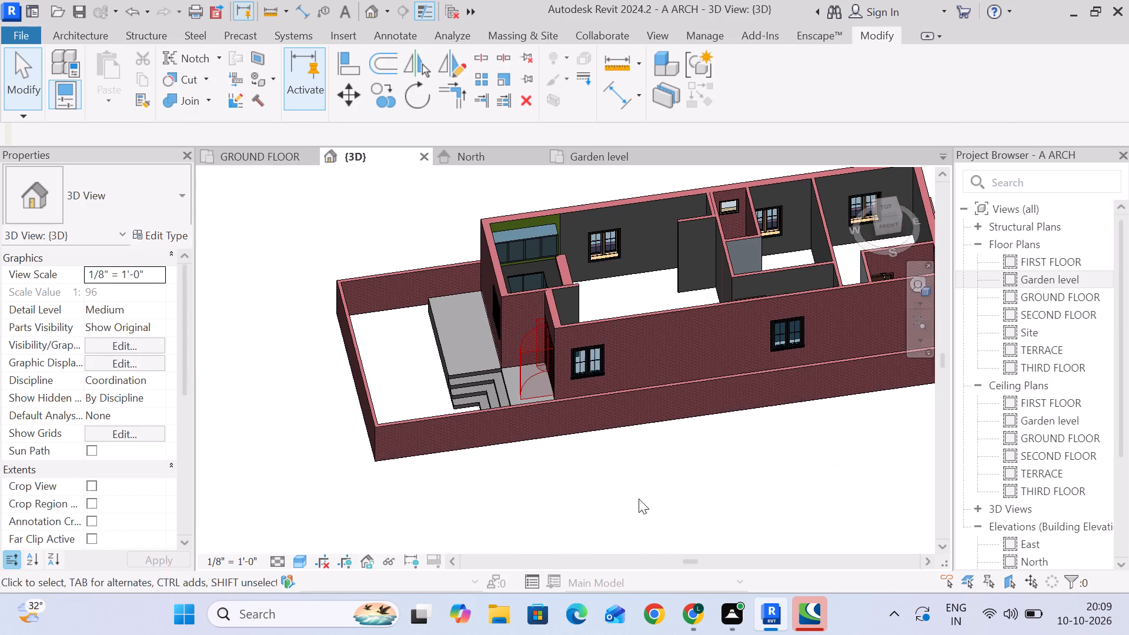
Examine the L-shaped entrance steps in 3D where they meet the slab, porch and compound wall.
{"action": "scroll", "coordinate": [360, 368], "scroll_direction": "up", "scroll_amount": 3}
{"action": "middle_click_drag", "start_coordinate": [353, 383], "coordinate": [387, 427], "text": "shift"}
{"action": "middle_click_drag", "start_coordinate": [440, 462], "coordinate": [337, 257]}
{"action": "middle_click_drag", "start_coordinate": [283, 369], "coordinate": [329, 388], "text": "shift"}
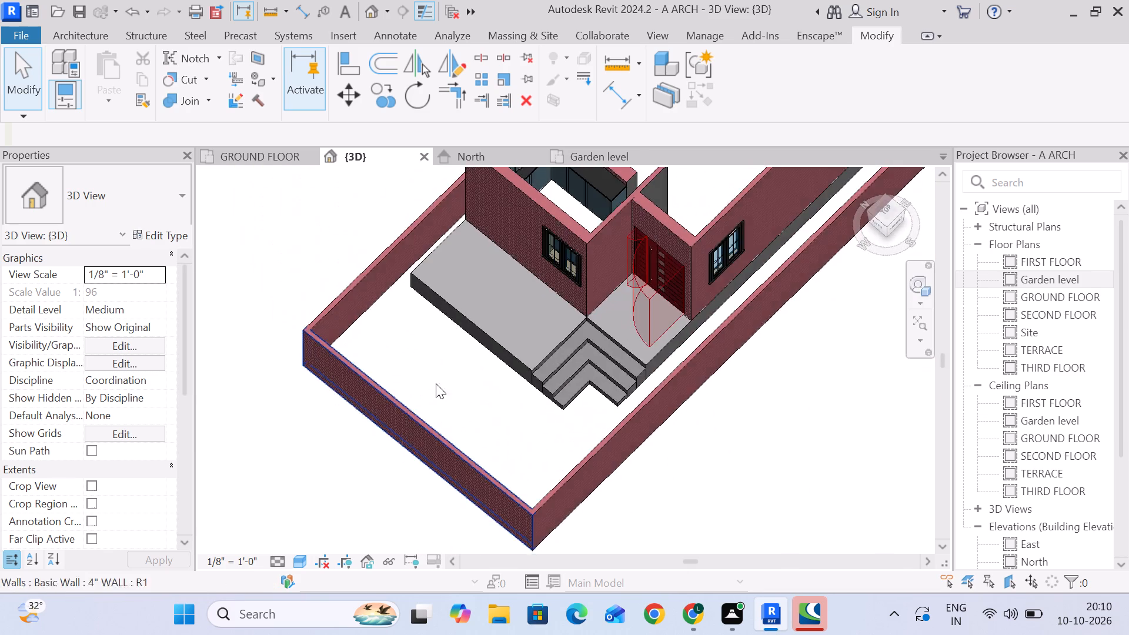
{"action": "scroll", "coordinate": [465, 373], "scroll_direction": "up", "scroll_amount": 3}
{"action": "middle_click_drag", "start_coordinate": [465, 373], "coordinate": [421, 280]}
{"action": "scroll", "coordinate": [493, 375], "scroll_direction": "down", "scroll_amount": 3}
{"action": "middle_click_drag", "start_coordinate": [494, 380], "coordinate": [529, 312], "text": "shift"}
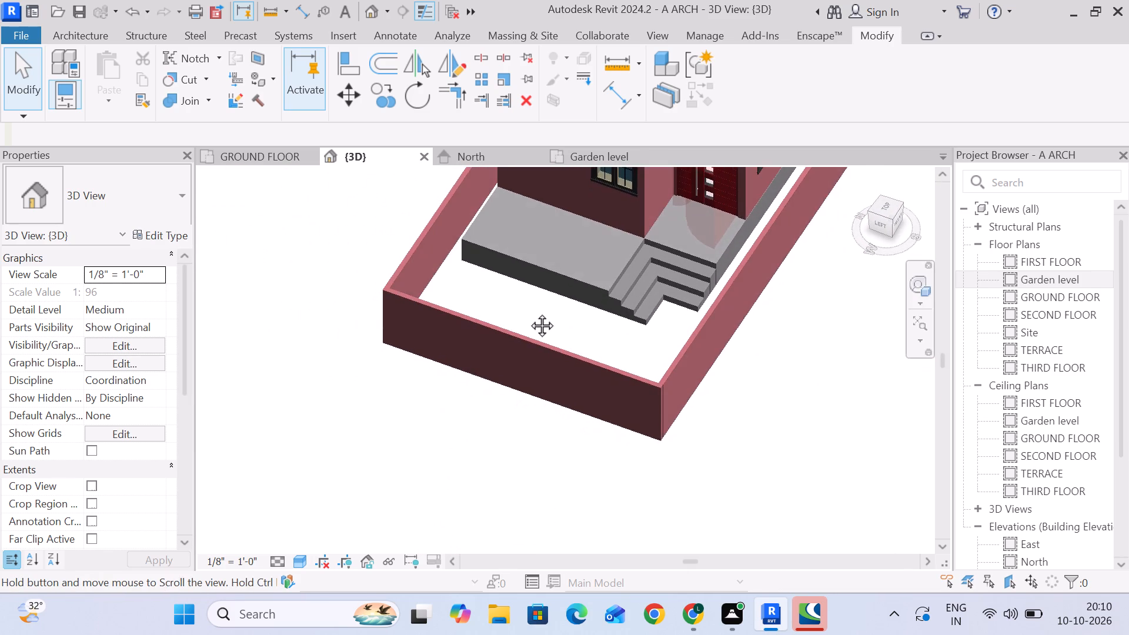
{"action": "middle_click_drag", "start_coordinate": [529, 312], "coordinate": [467, 305], "text": "shift"}
{"action": "middle_click_drag", "start_coordinate": [552, 314], "coordinate": [539, 347]}
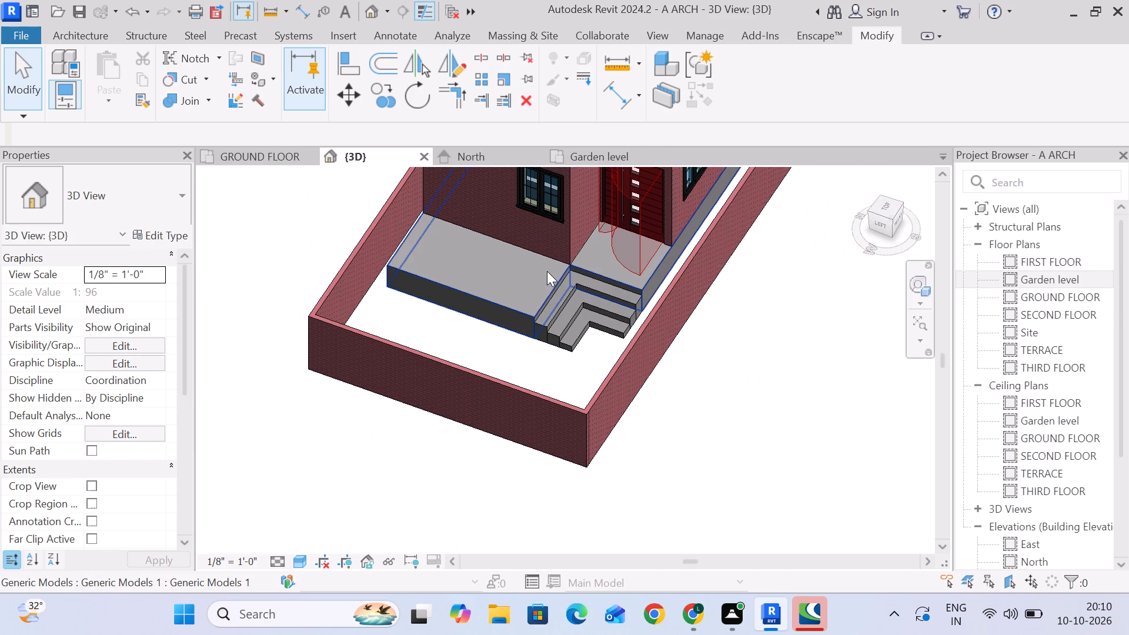
{"action": "middle_click_drag", "start_coordinate": [529, 334], "coordinate": [496, 409]}
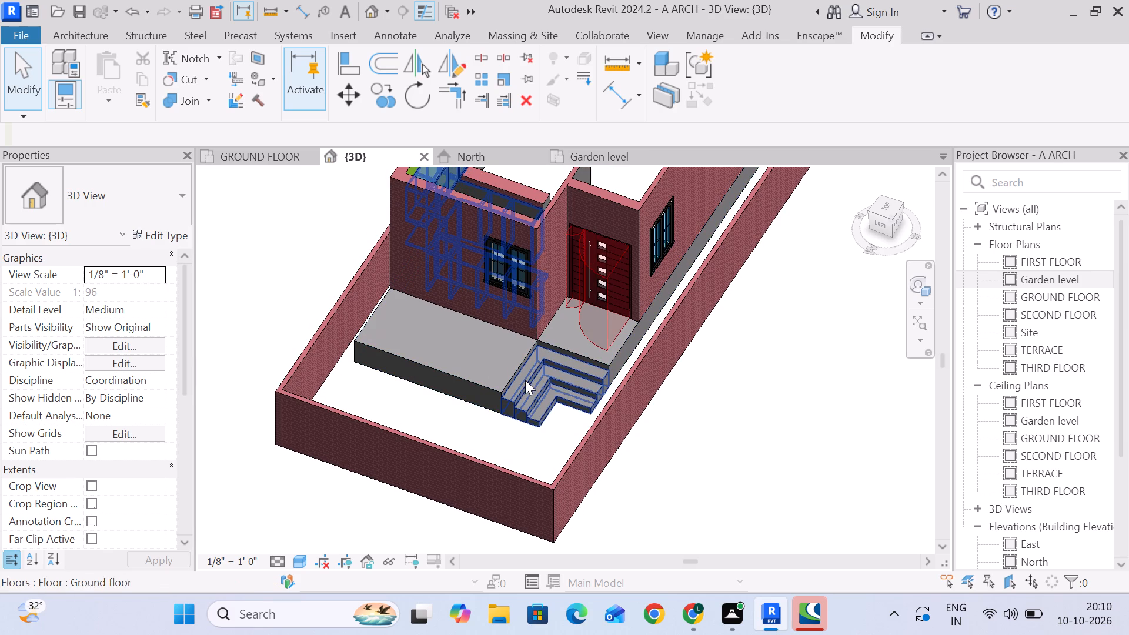
Review the whole ground floor model in 3D, from the rear rooms to the front compound wall.
{"action": "scroll", "coordinate": [523, 367], "scroll_direction": "down", "scroll_amount": 3}
{"action": "middle_click_drag", "start_coordinate": [520, 367], "coordinate": [360, 405]}
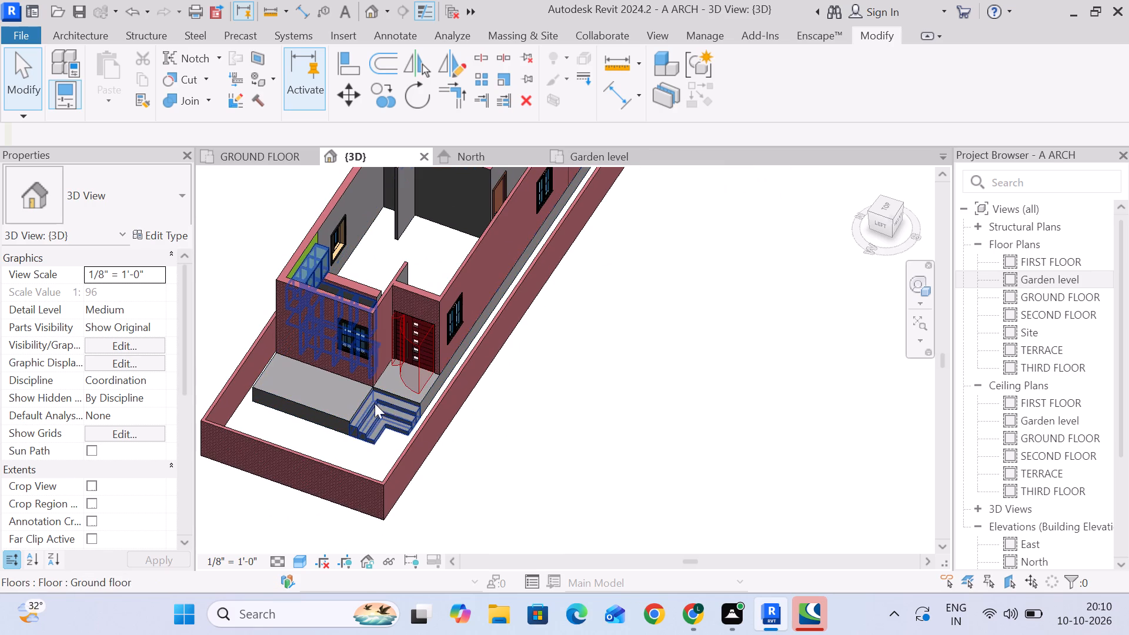
{"action": "left_click", "coordinate": [636, 393]}
{"action": "middle_click_drag", "start_coordinate": [627, 383], "coordinate": [608, 421]}
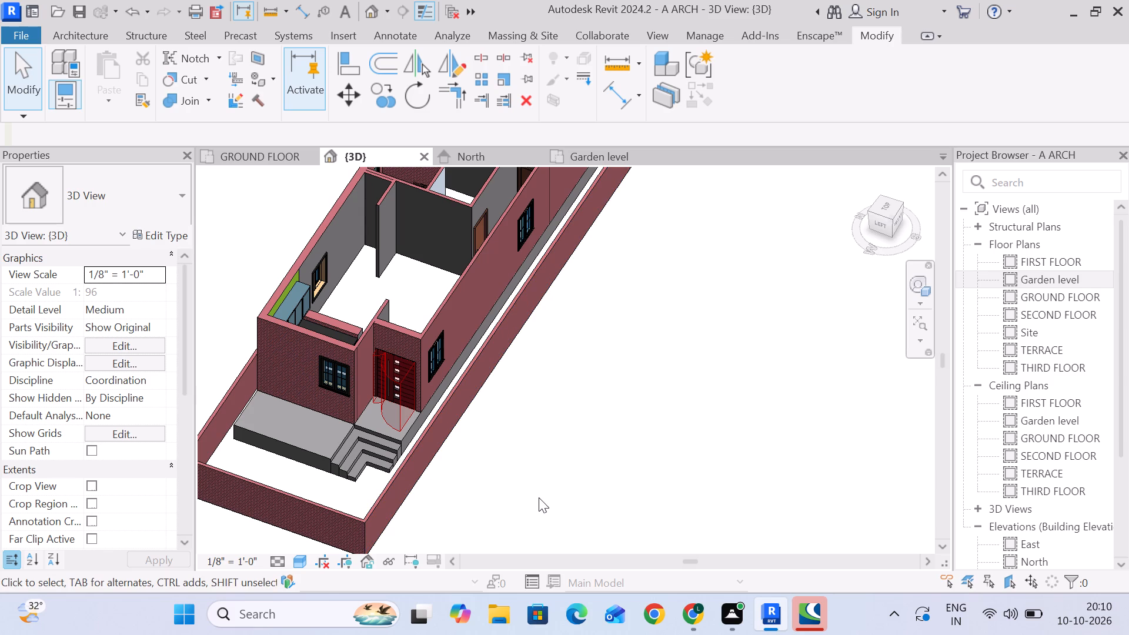
{"action": "middle_click_drag", "start_coordinate": [599, 339], "coordinate": [621, 445]}
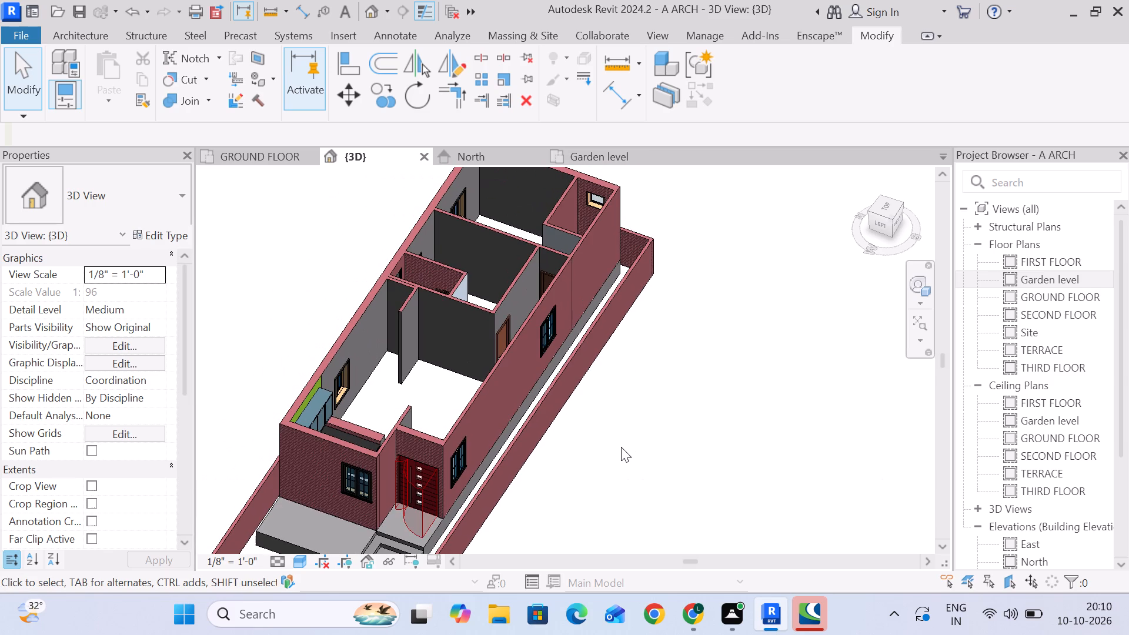
{"action": "scroll", "coordinate": [607, 447], "scroll_direction": "down", "scroll_amount": 3}
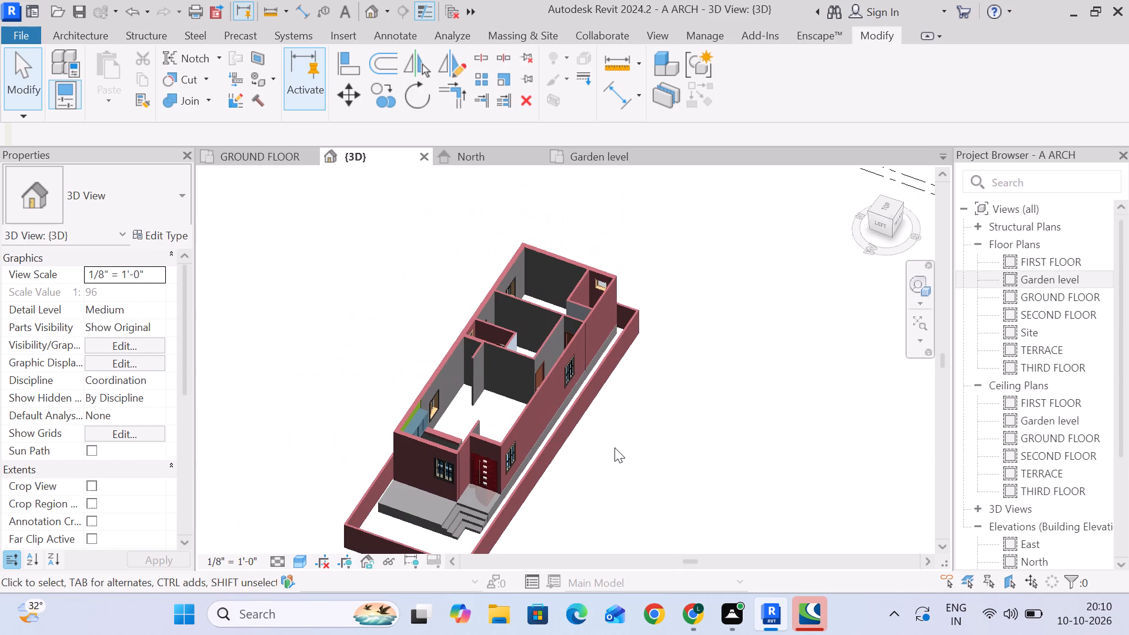
{"action": "middle_click_drag", "start_coordinate": [634, 440], "coordinate": [680, 400]}
{"action": "scroll", "coordinate": [660, 436], "scroll_direction": "up", "scroll_amount": 2}
{"action": "middle_click_drag", "start_coordinate": [660, 438], "coordinate": [666, 409]}
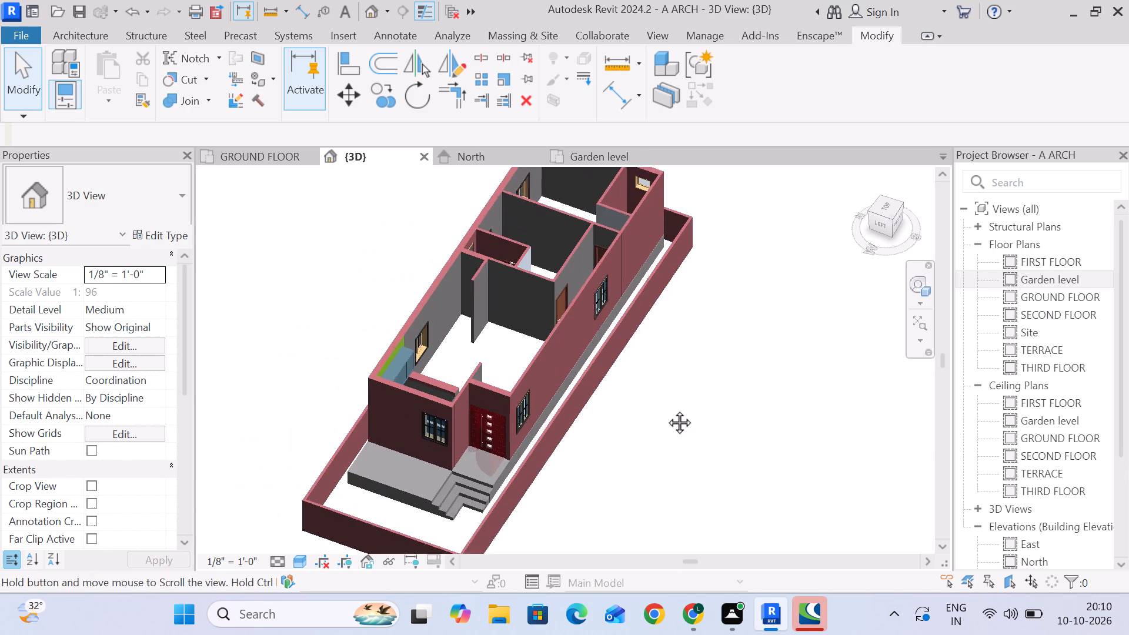
{"action": "middle_click_drag", "start_coordinate": [666, 409], "coordinate": [671, 390]}
{"action": "middle_click_drag", "start_coordinate": [676, 395], "coordinate": [673, 363]}
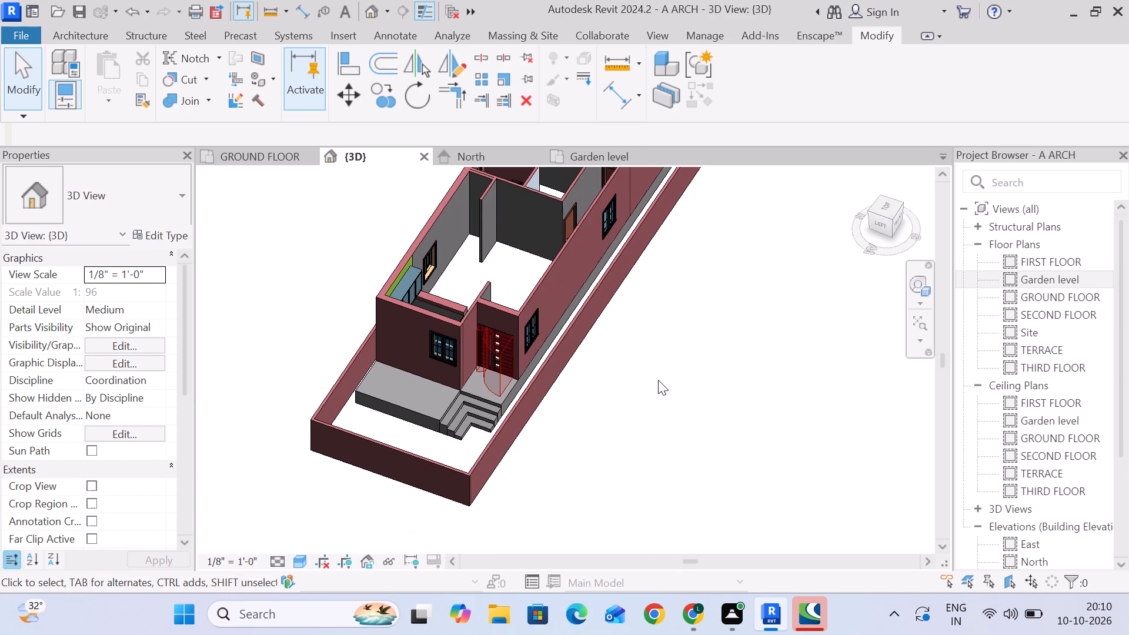
Inspect the entrance steps, front door and raised slab up close in the 3D view.
{"action": "scroll", "coordinate": [509, 382], "scroll_direction": "up", "scroll_amount": 3}
{"action": "middle_click_drag", "start_coordinate": [710, 427], "coordinate": [700, 393]}
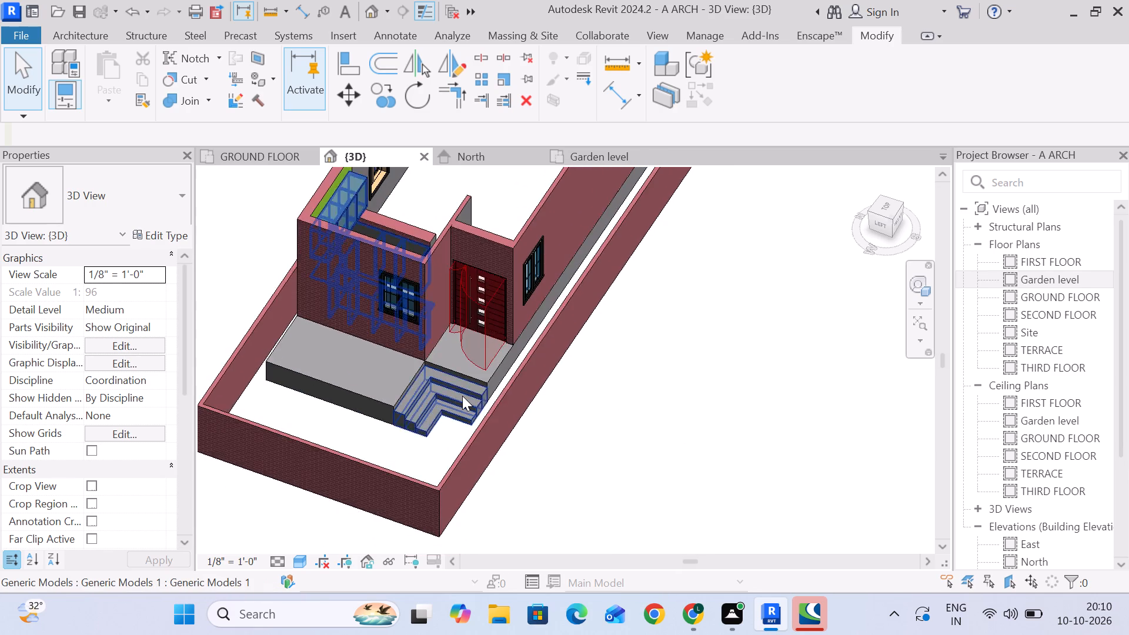
{"action": "scroll", "coordinate": [462, 396], "scroll_direction": "up", "scroll_amount": 5}
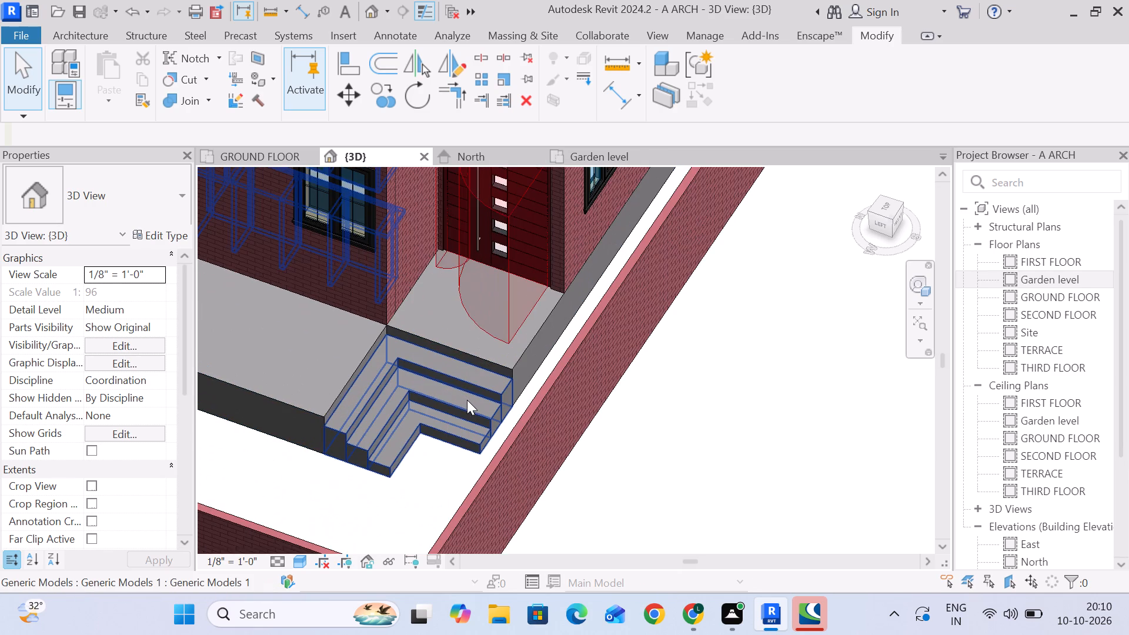
{"action": "middle_click_drag", "start_coordinate": [467, 400], "coordinate": [479, 419]}
{"action": "scroll", "coordinate": [479, 421], "scroll_direction": "down", "scroll_amount": 2}
{"action": "middle_click_drag", "start_coordinate": [479, 421], "coordinate": [462, 549]}
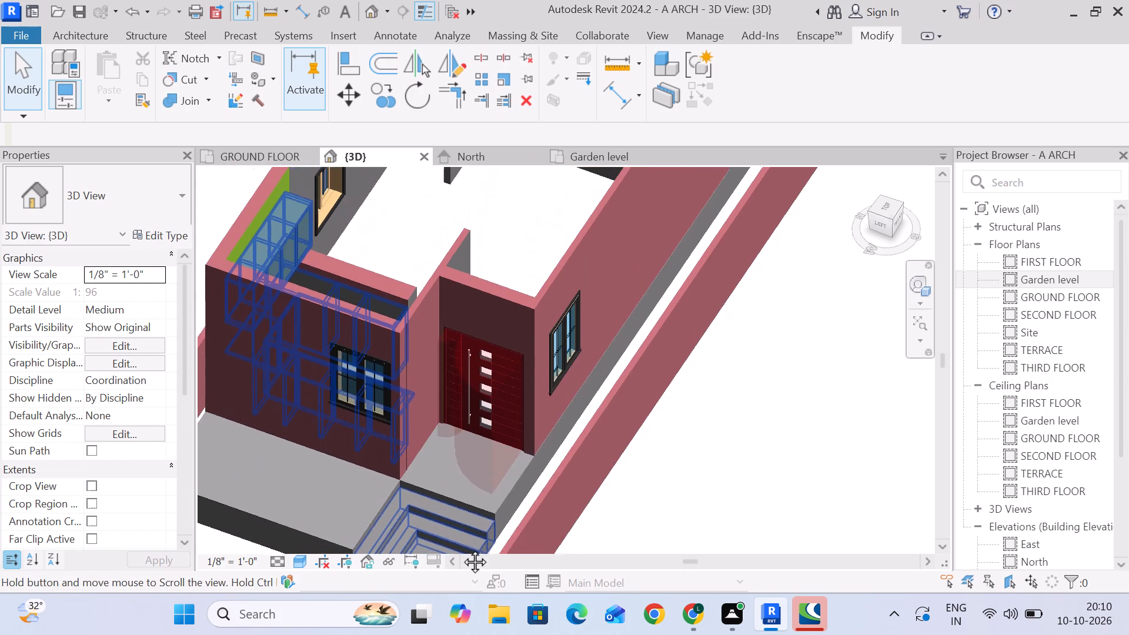
{"action": "middle_click_drag", "start_coordinate": [462, 549], "coordinate": [462, 556]}
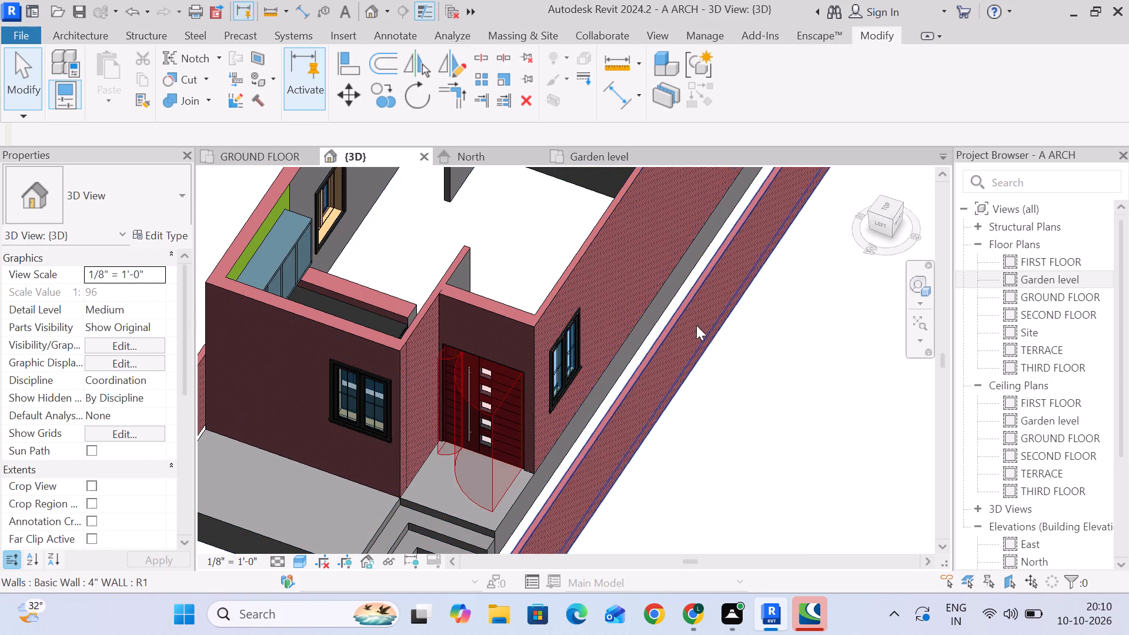
{"action": "scroll", "coordinate": [768, 379], "scroll_direction": "down", "scroll_amount": 4}
{"action": "middle_click_drag", "start_coordinate": [766, 382], "coordinate": [692, 327]}
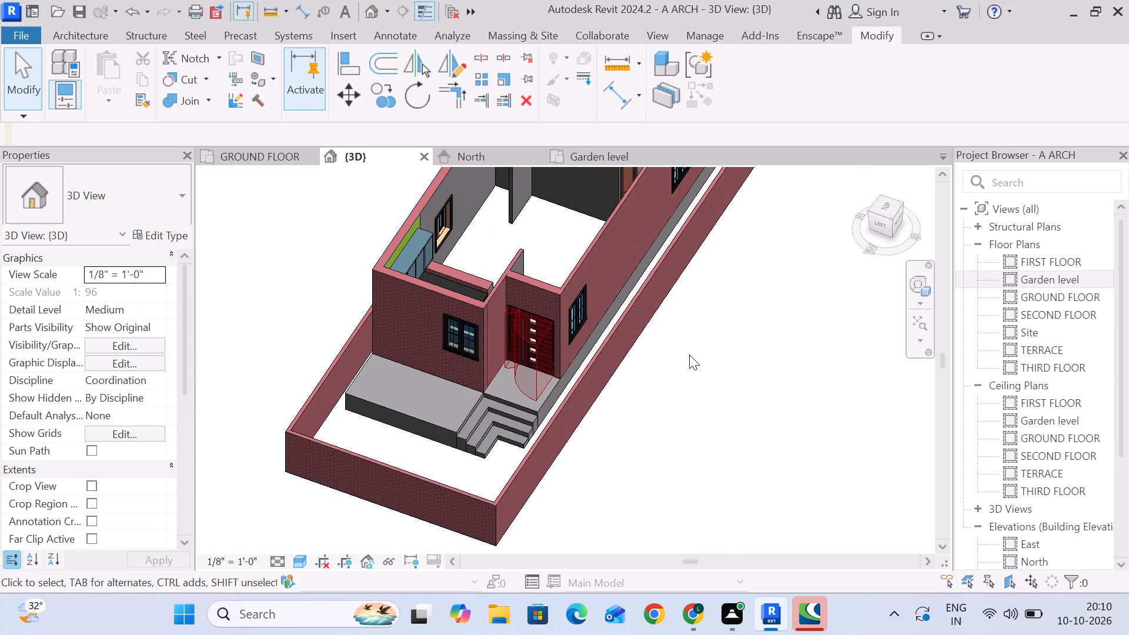
{"action": "scroll", "coordinate": [486, 417], "scroll_direction": "up", "scroll_amount": 3}
{"action": "scroll", "coordinate": [432, 447], "scroll_direction": "up", "scroll_amount": 3}
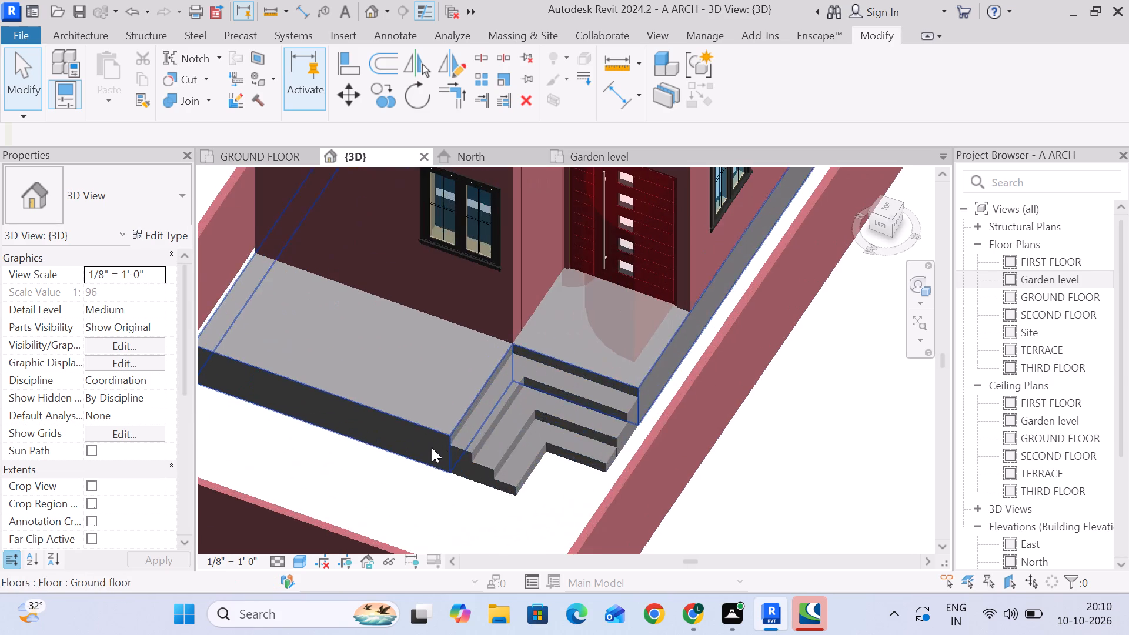
{"action": "middle_click_drag", "start_coordinate": [497, 496], "coordinate": [570, 399]}
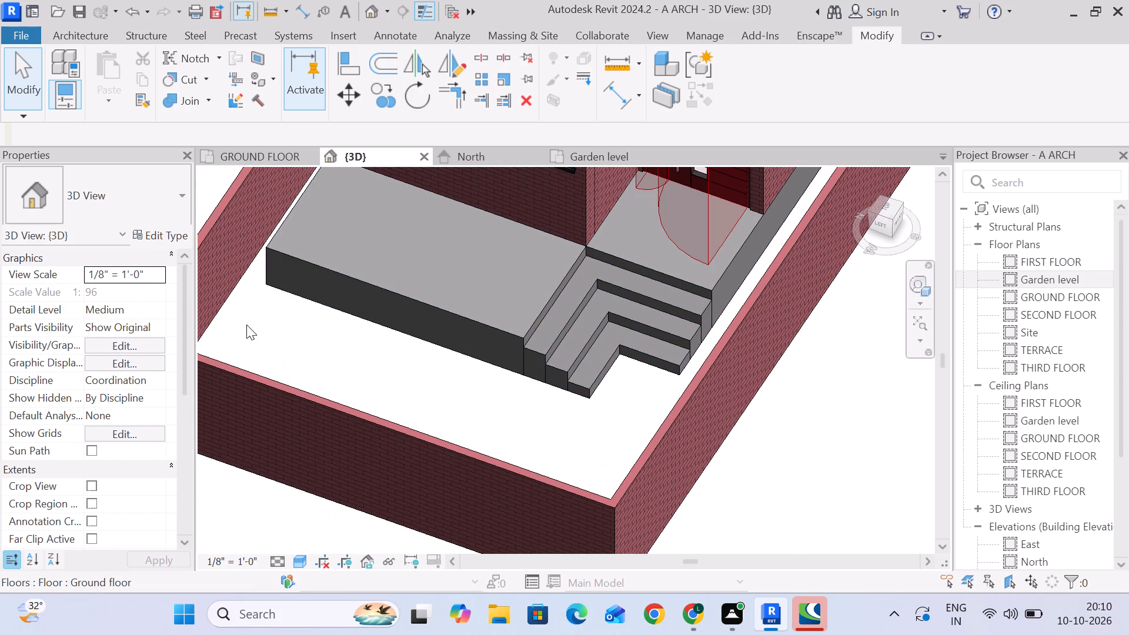
{"action": "scroll", "coordinate": [412, 327], "scroll_direction": "down", "scroll_amount": 1}
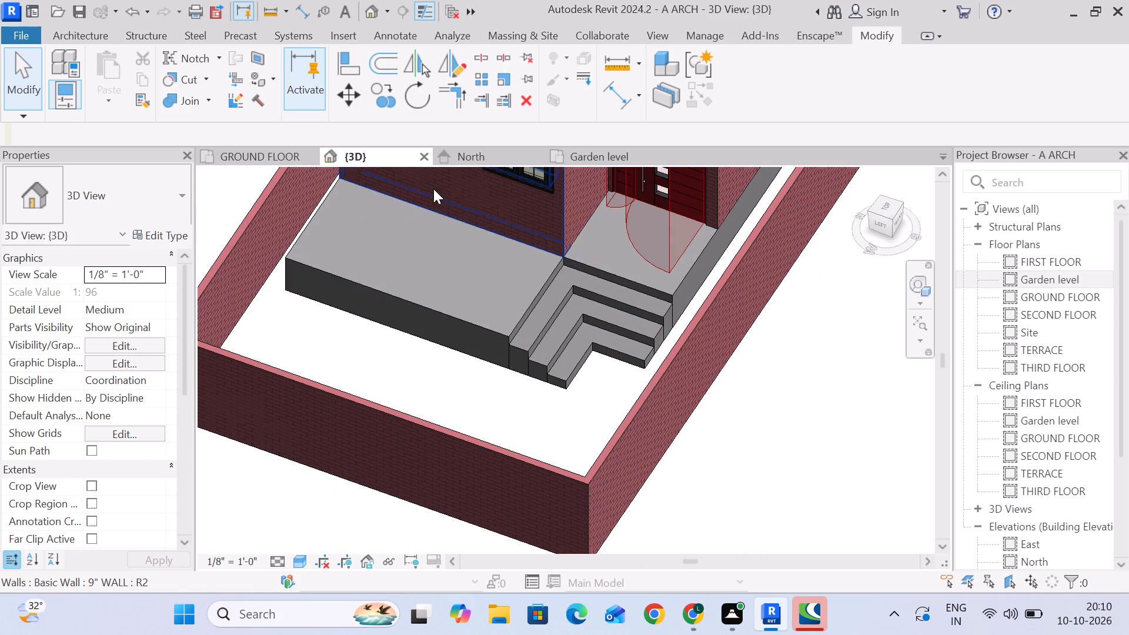
In the GROUND FLOOR plan, start a sketched stair run and draw its boundary from the slab's outer corner 11'-9" to the compound wall, across, and back along the house wall.
{"action": "left_click", "coordinate": [229, 151]}
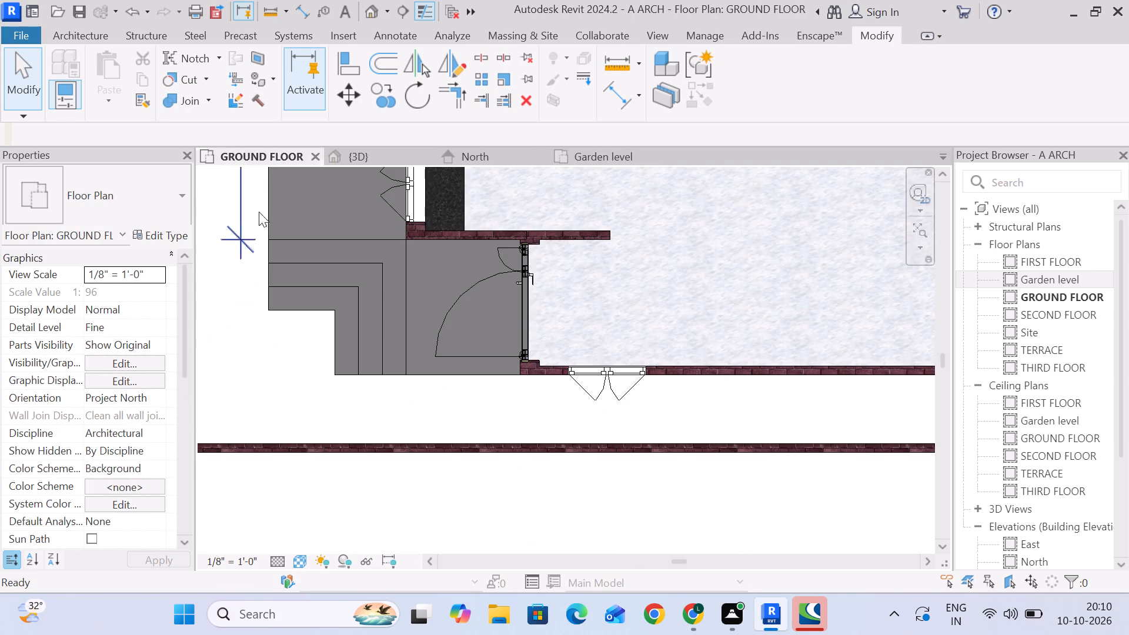
{"action": "scroll", "coordinate": [413, 348], "scroll_direction": "down", "scroll_amount": 4}
{"action": "middle_click_drag", "start_coordinate": [415, 349], "coordinate": [452, 472]}
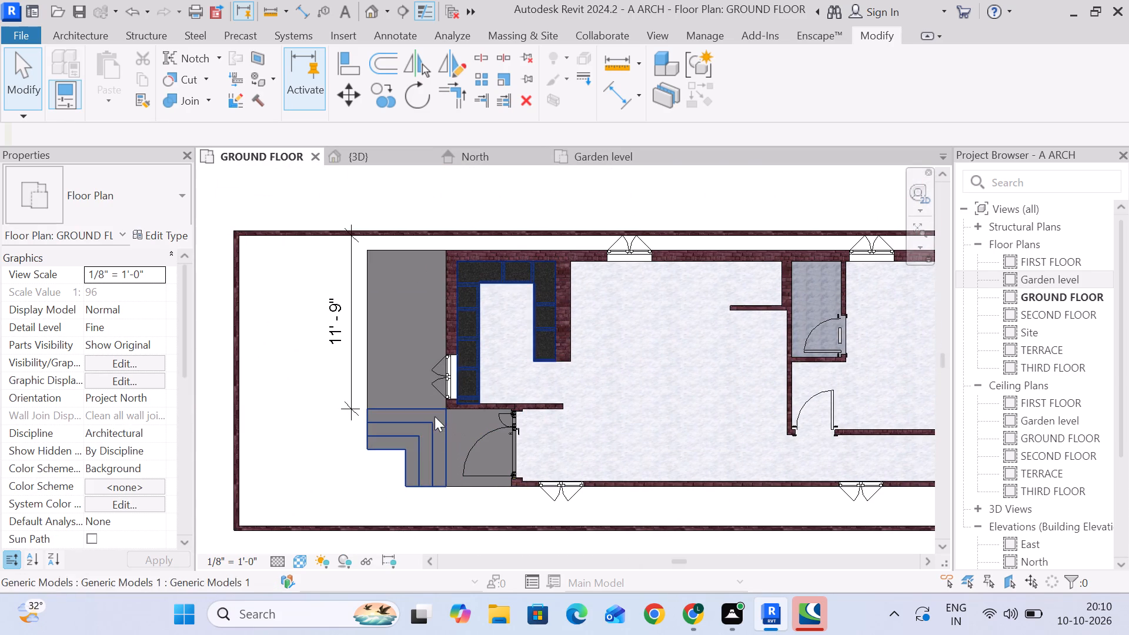
{"action": "left_click", "coordinate": [95, 35]}
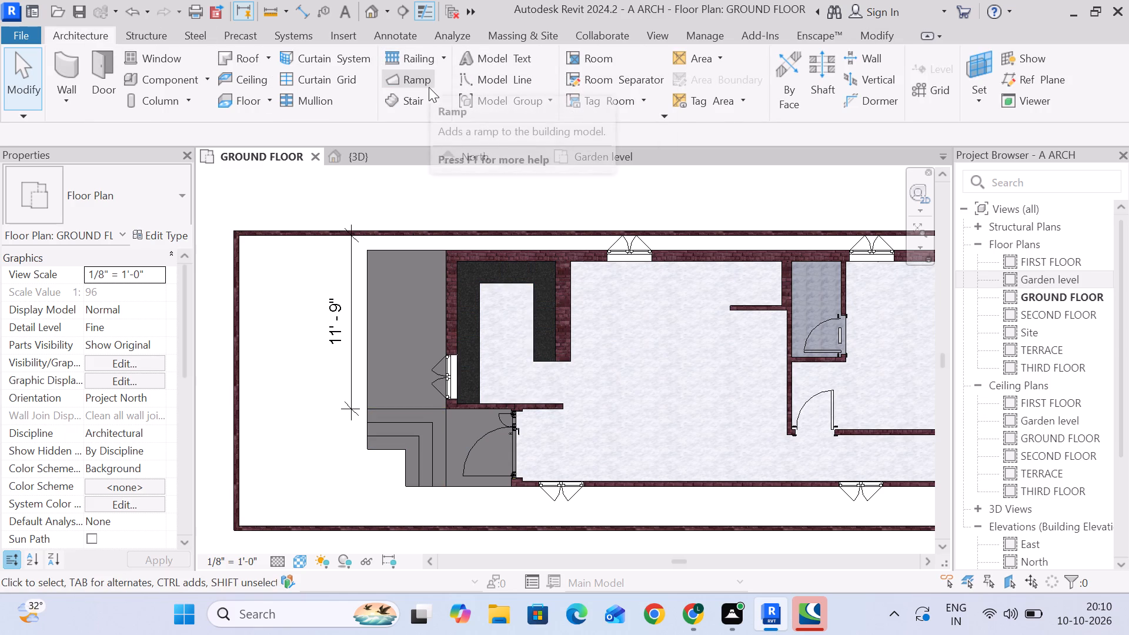
{"action": "left_click", "coordinate": [408, 99]}
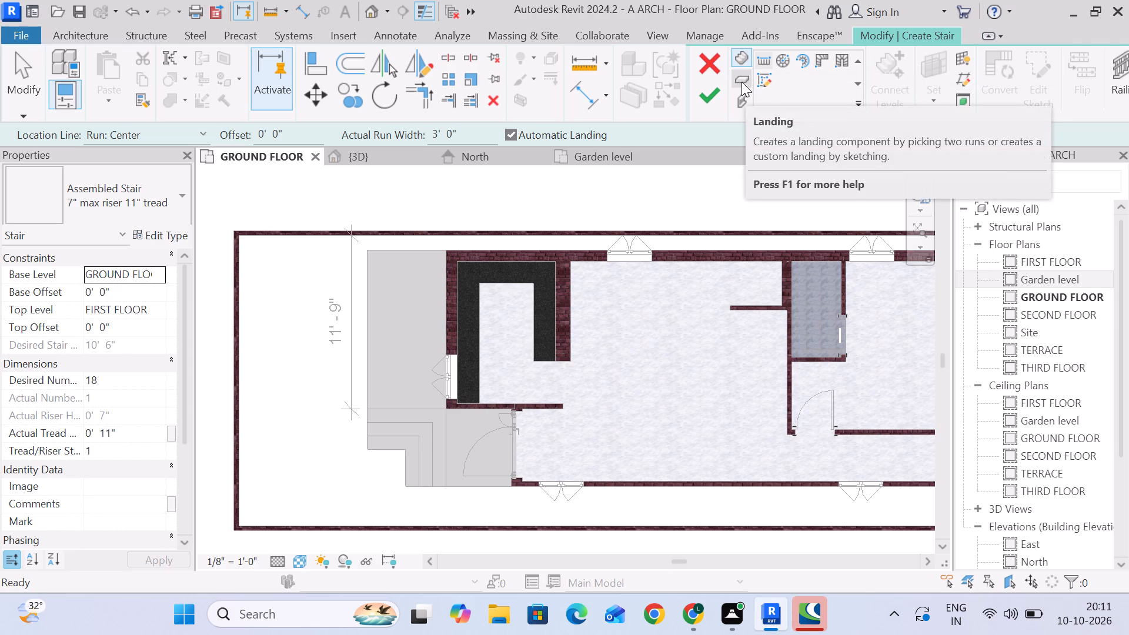
{"action": "left_click", "coordinate": [763, 79]}
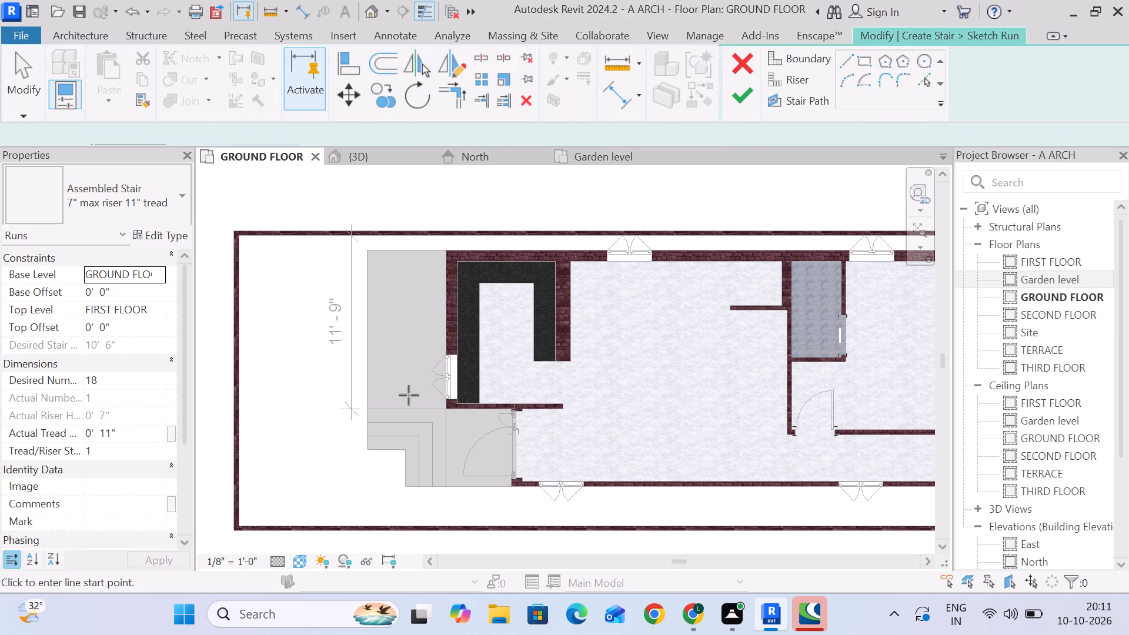
{"action": "scroll", "coordinate": [409, 414], "scroll_direction": "up", "scroll_amount": 4}
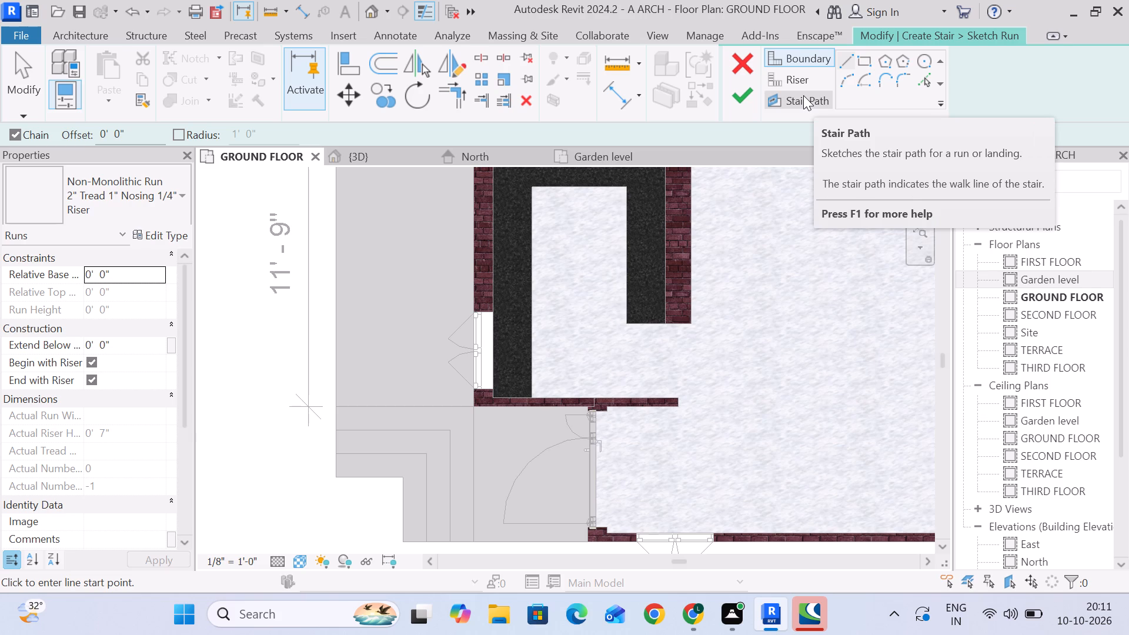
{"action": "left_click", "coordinate": [796, 62]}
{"action": "left_click", "coordinate": [338, 406]}
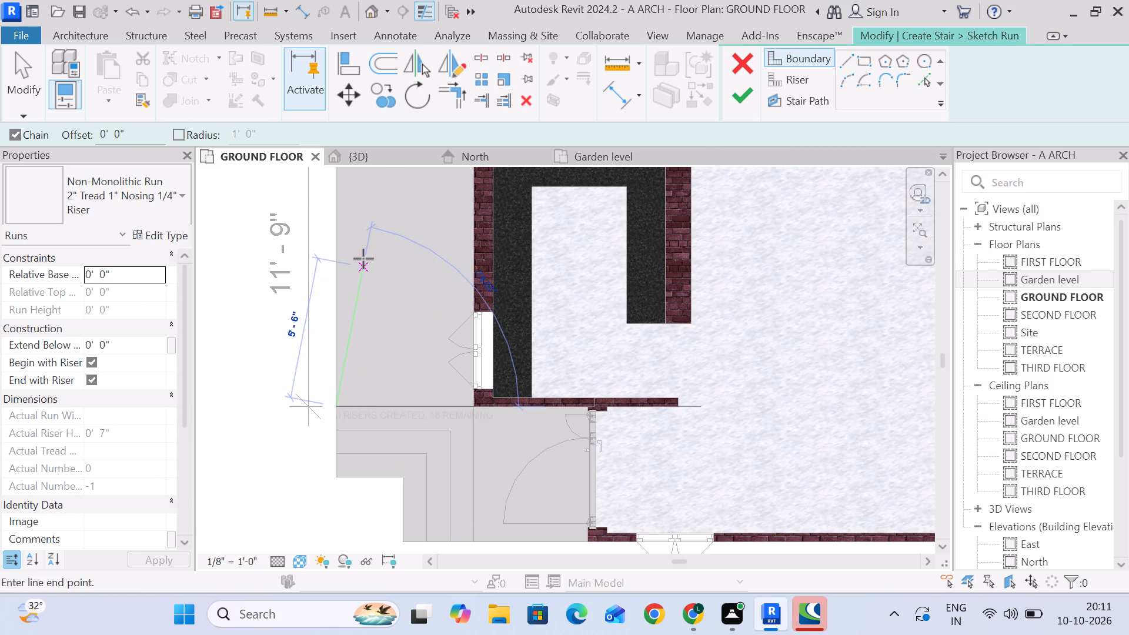
{"action": "middle_click_drag", "start_coordinate": [363, 259], "coordinate": [366, 458]}
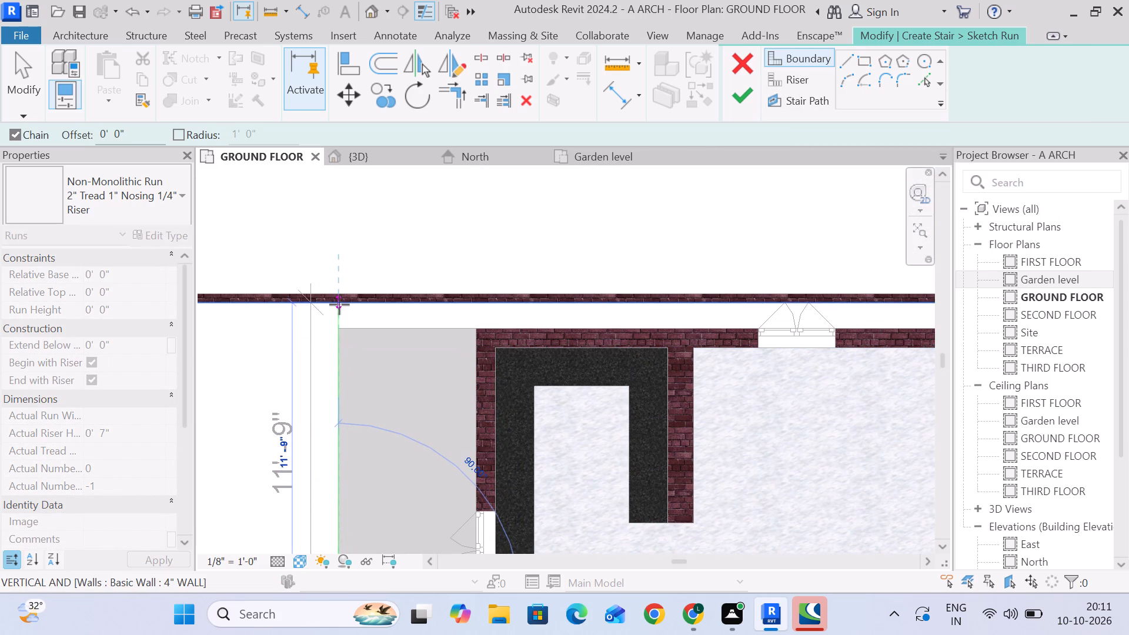
{"action": "scroll", "coordinate": [339, 305], "scroll_direction": "up", "scroll_amount": 7}
{"action": "left_click", "coordinate": [338, 299]}
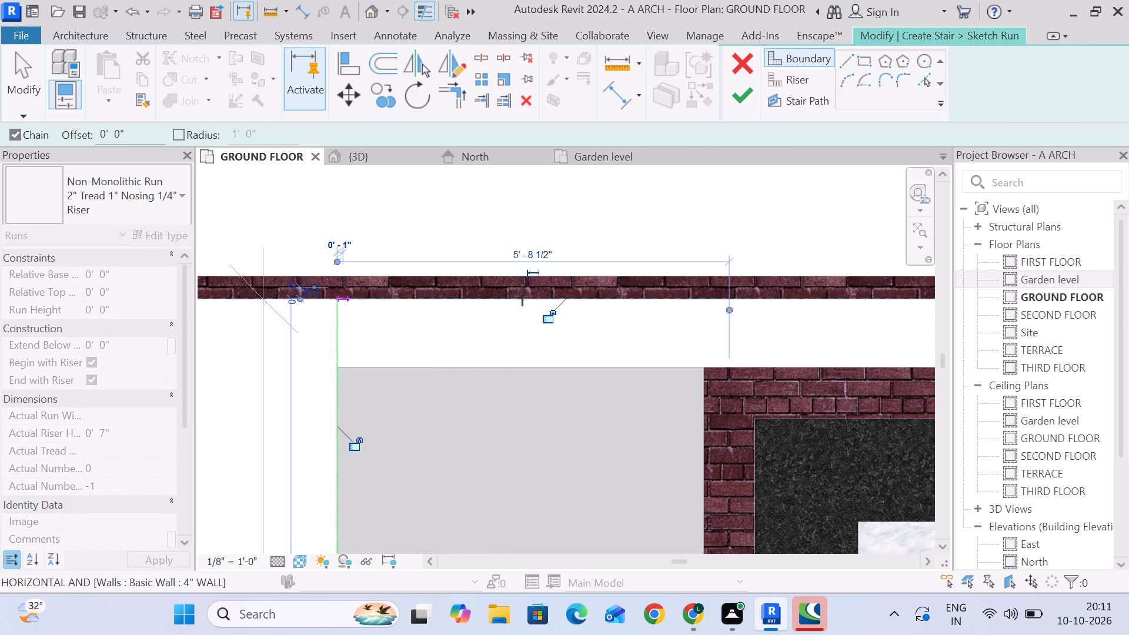
{"action": "left_click", "coordinate": [704, 299]}
{"action": "scroll", "coordinate": [709, 368], "scroll_direction": "down", "scroll_amount": 5}
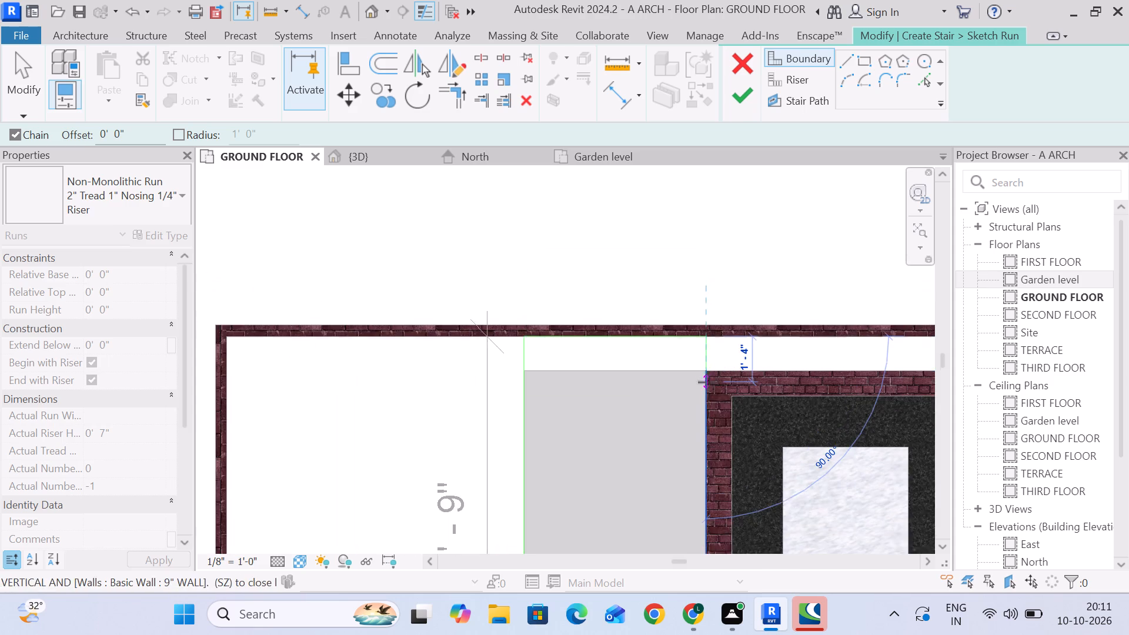
{"action": "middle_click_drag", "start_coordinate": [708, 382], "coordinate": [625, 269]}
{"action": "middle_click_drag", "start_coordinate": [644, 412], "coordinate": [622, 247]}
{"action": "middle_click_drag", "start_coordinate": [612, 440], "coordinate": [606, 368]}
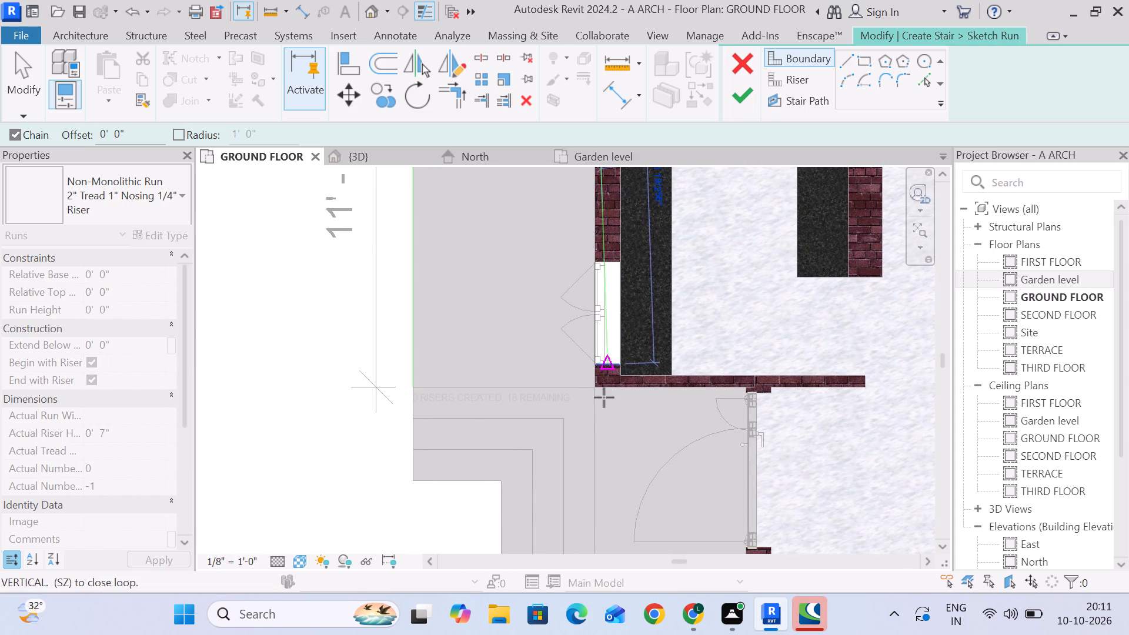
{"action": "left_click", "coordinate": [594, 387]}
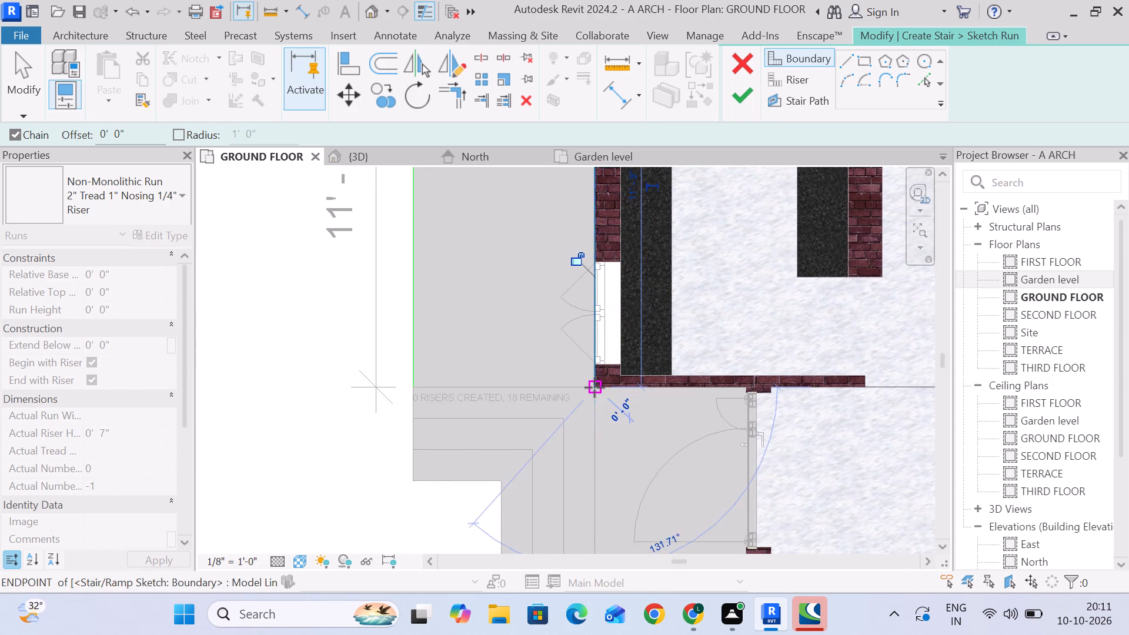
{"action": "left_click", "coordinate": [28, 80]}
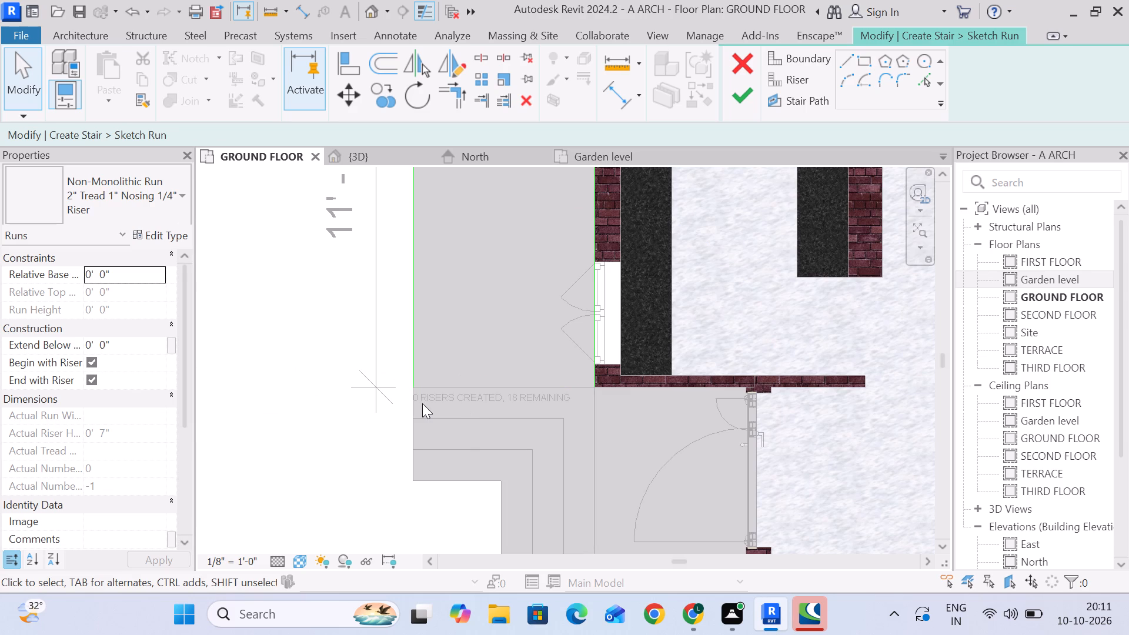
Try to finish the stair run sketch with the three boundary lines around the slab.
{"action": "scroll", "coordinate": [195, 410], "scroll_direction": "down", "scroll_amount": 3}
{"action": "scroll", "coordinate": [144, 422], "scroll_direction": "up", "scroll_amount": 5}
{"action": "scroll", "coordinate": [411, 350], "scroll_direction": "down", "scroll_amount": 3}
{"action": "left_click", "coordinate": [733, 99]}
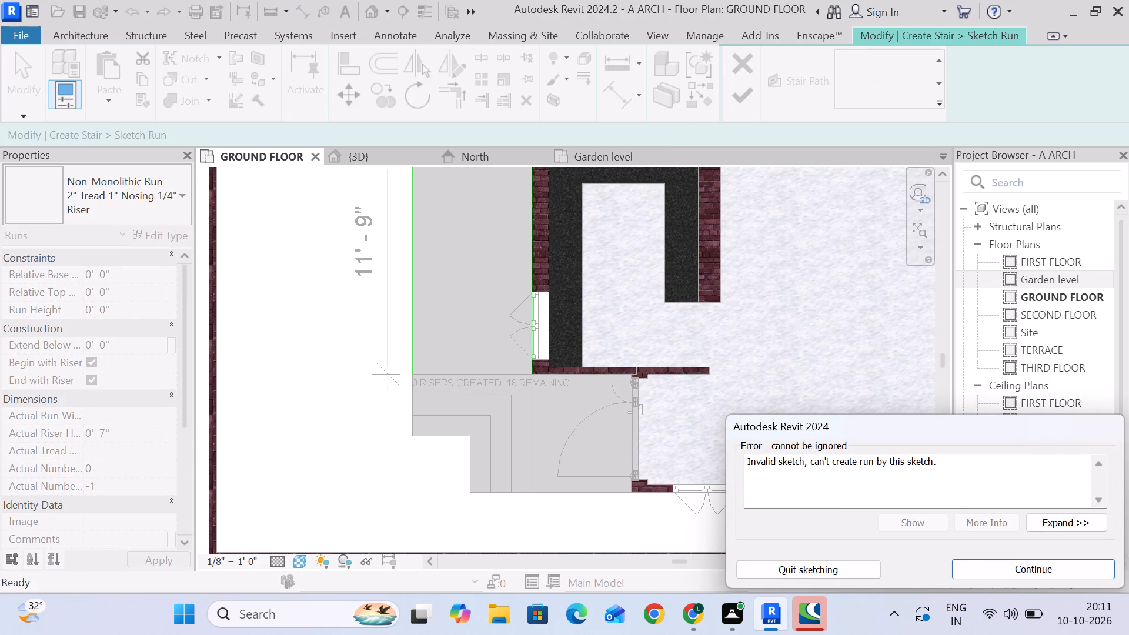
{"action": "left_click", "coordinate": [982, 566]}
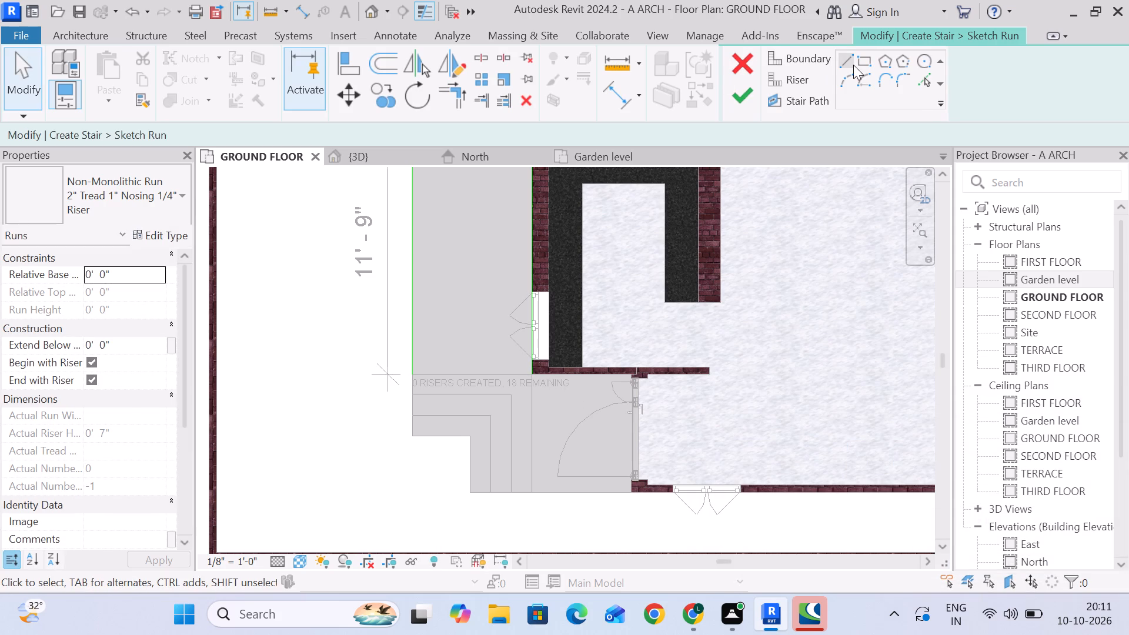
Close the stair run boundary with a straight line along the slab edge beside the entrance steps, from the house wall to the outer corner.
{"action": "left_click", "coordinate": [853, 65]}
{"action": "left_click", "coordinate": [532, 373]}
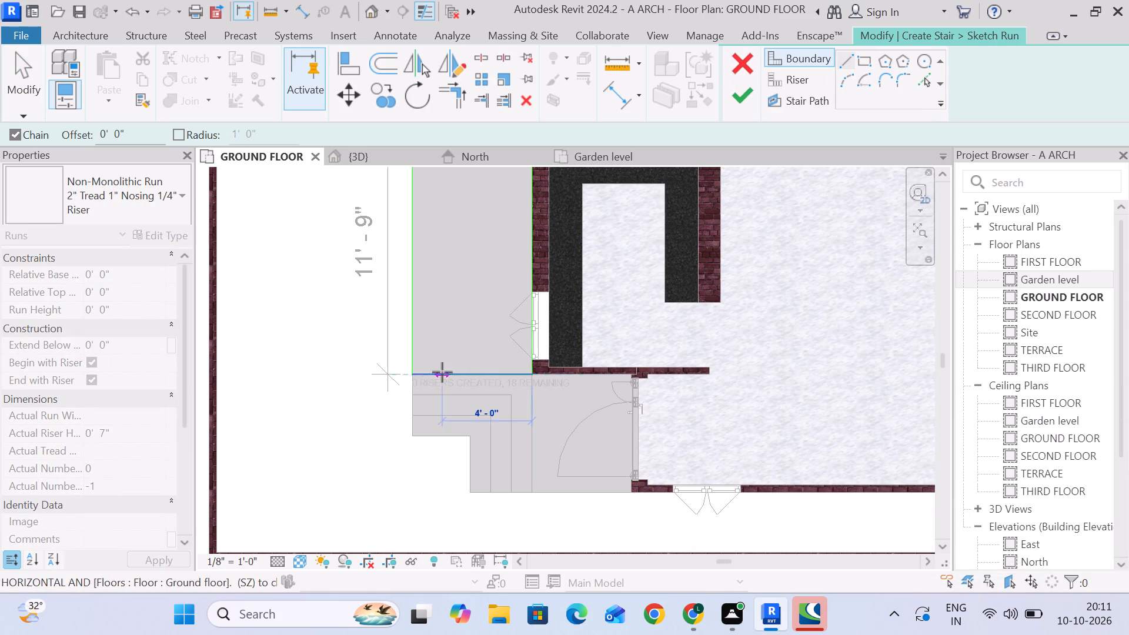
{"action": "left_click", "coordinate": [415, 373]}
{"action": "left_click", "coordinate": [17, 72]}
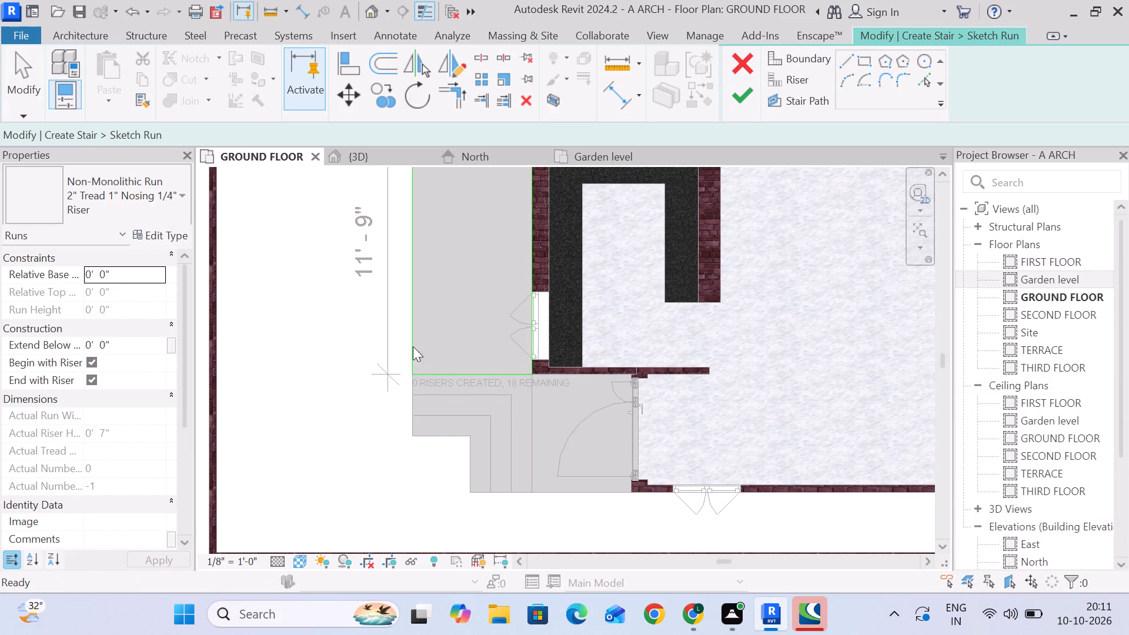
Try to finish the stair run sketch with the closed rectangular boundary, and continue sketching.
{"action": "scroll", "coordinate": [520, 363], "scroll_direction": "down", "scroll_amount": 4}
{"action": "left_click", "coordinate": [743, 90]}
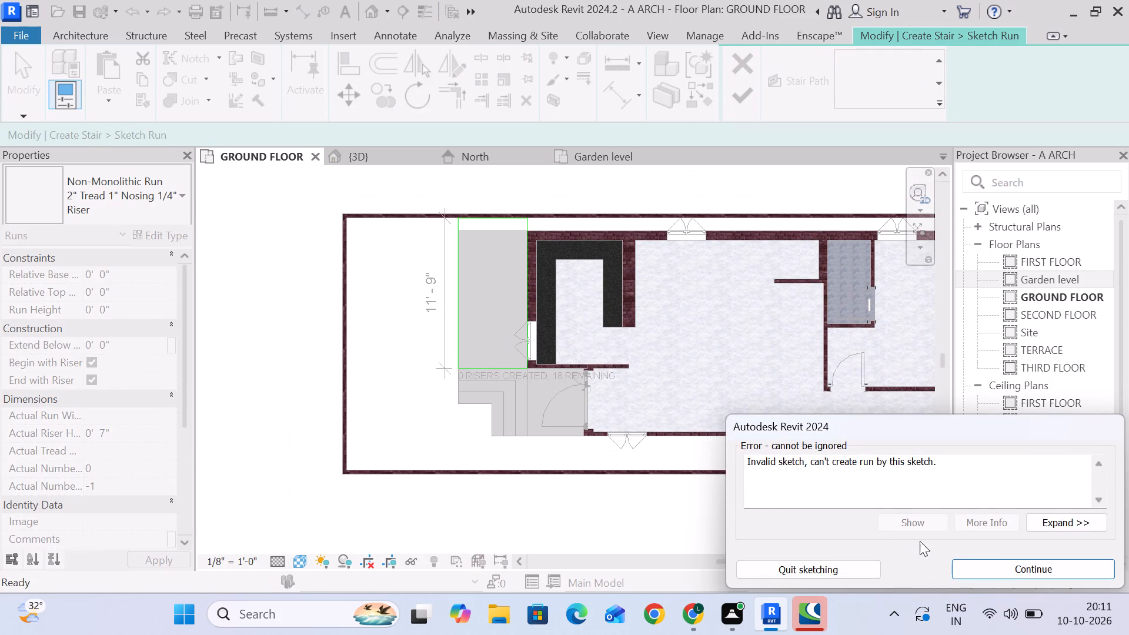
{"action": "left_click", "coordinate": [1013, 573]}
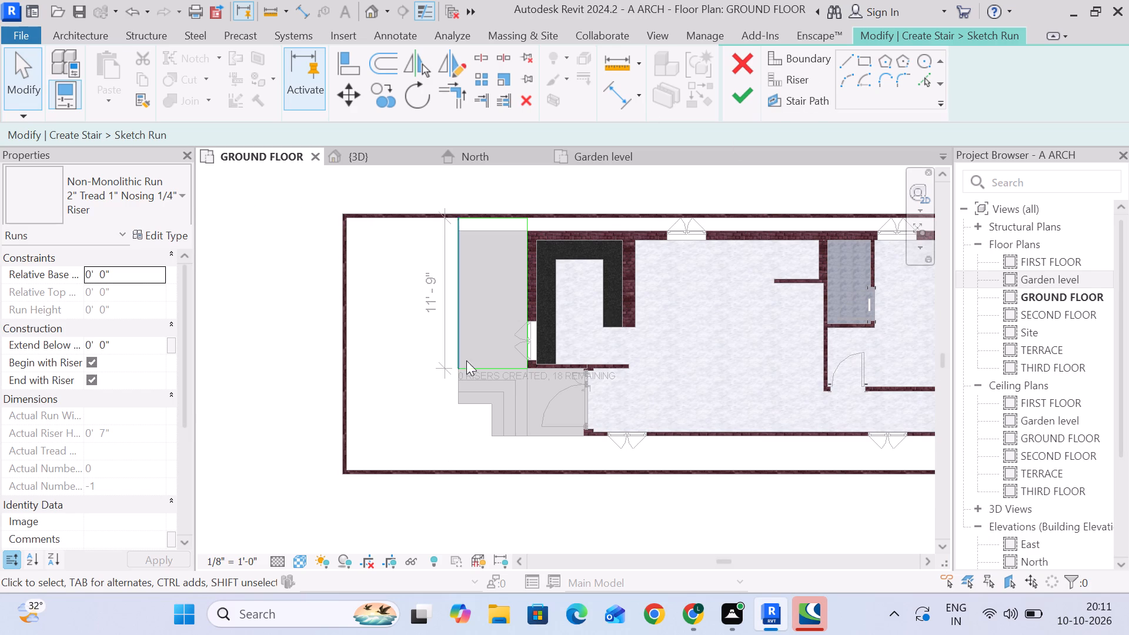
Sketch a riser line straight across the slab between the two side boundaries, about 1'-1" from the boundary line beside the entrance steps.
{"action": "left_click", "coordinate": [809, 80]}
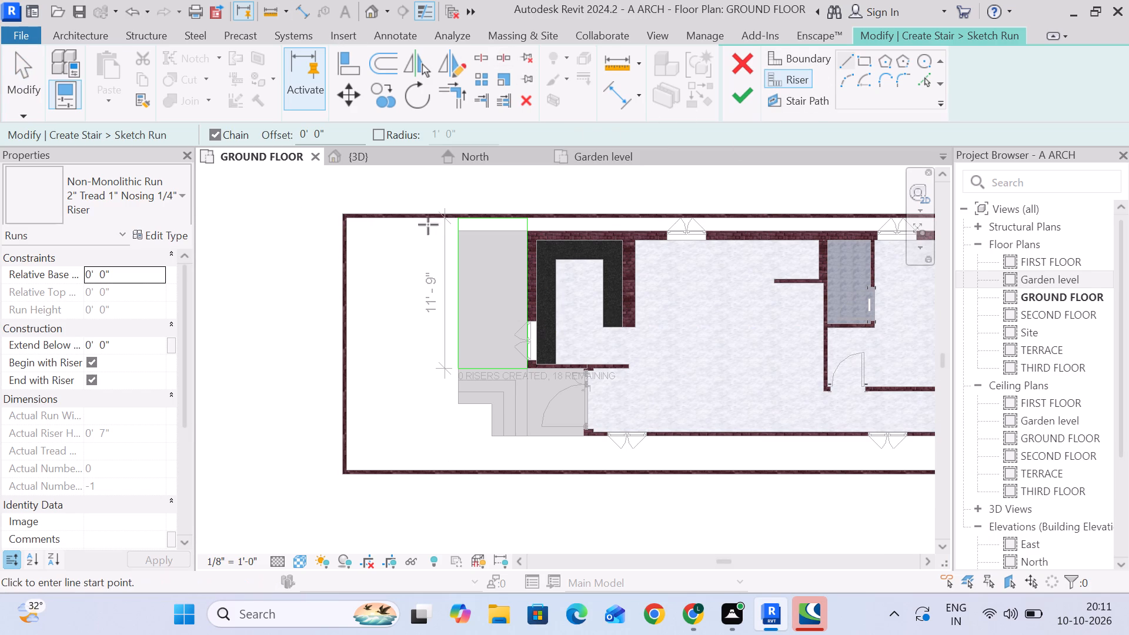
{"action": "scroll", "coordinate": [119, 344], "scroll_direction": "down", "scroll_amount": 2}
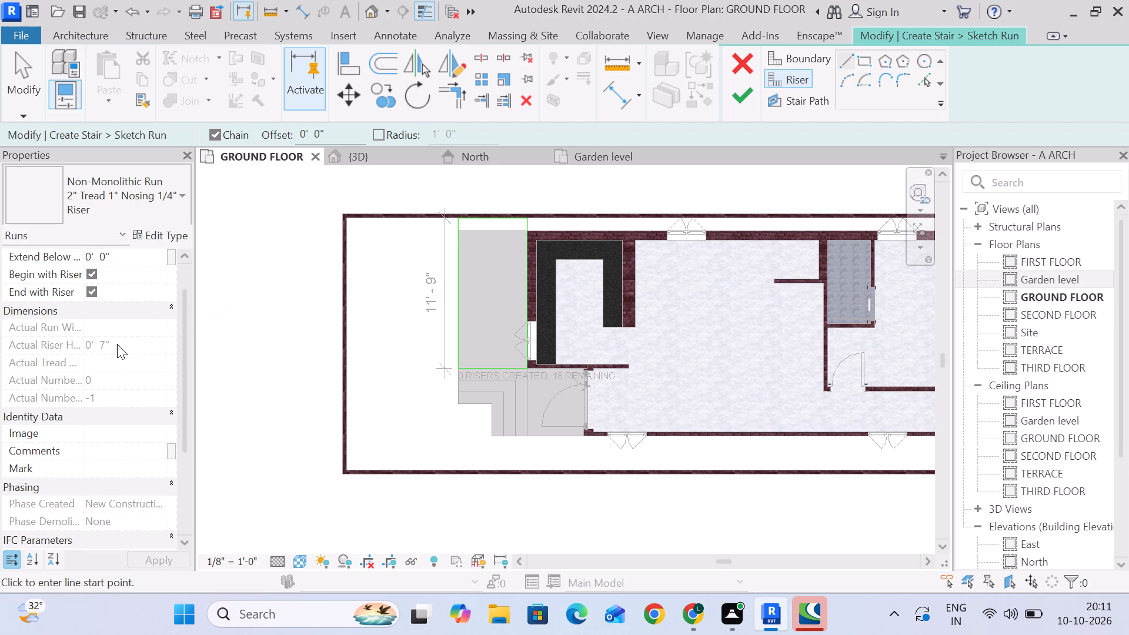
{"action": "scroll", "coordinate": [103, 334], "scroll_direction": "down", "scroll_amount": 1}
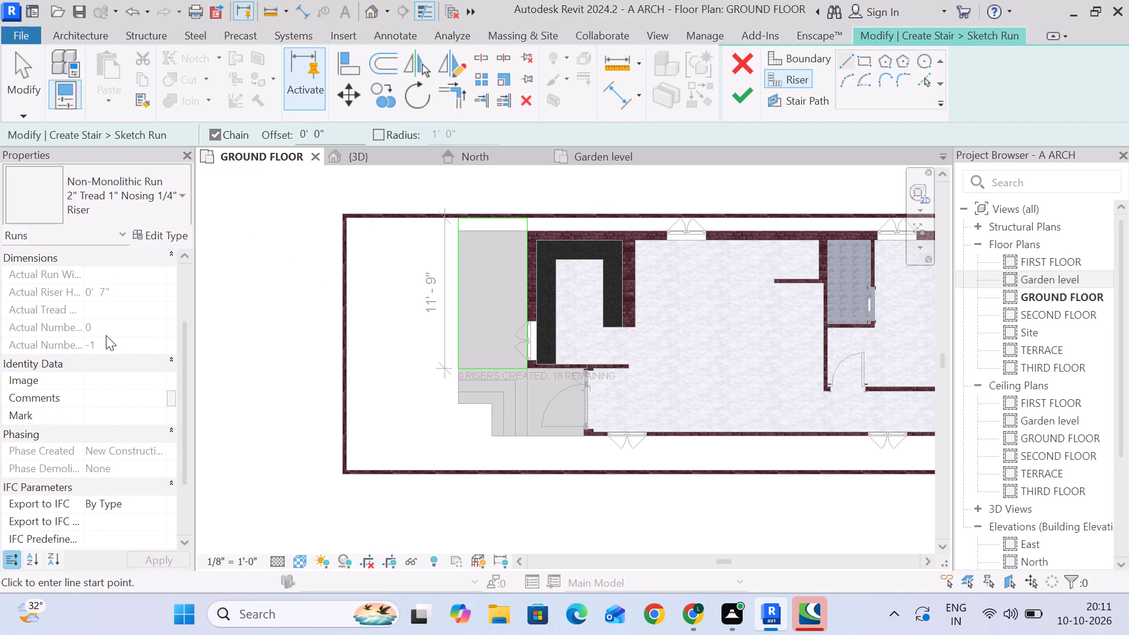
{"action": "scroll", "coordinate": [106, 335], "scroll_direction": "down", "scroll_amount": 1}
{"action": "scroll", "coordinate": [106, 335], "scroll_direction": "up", "scroll_amount": 5}
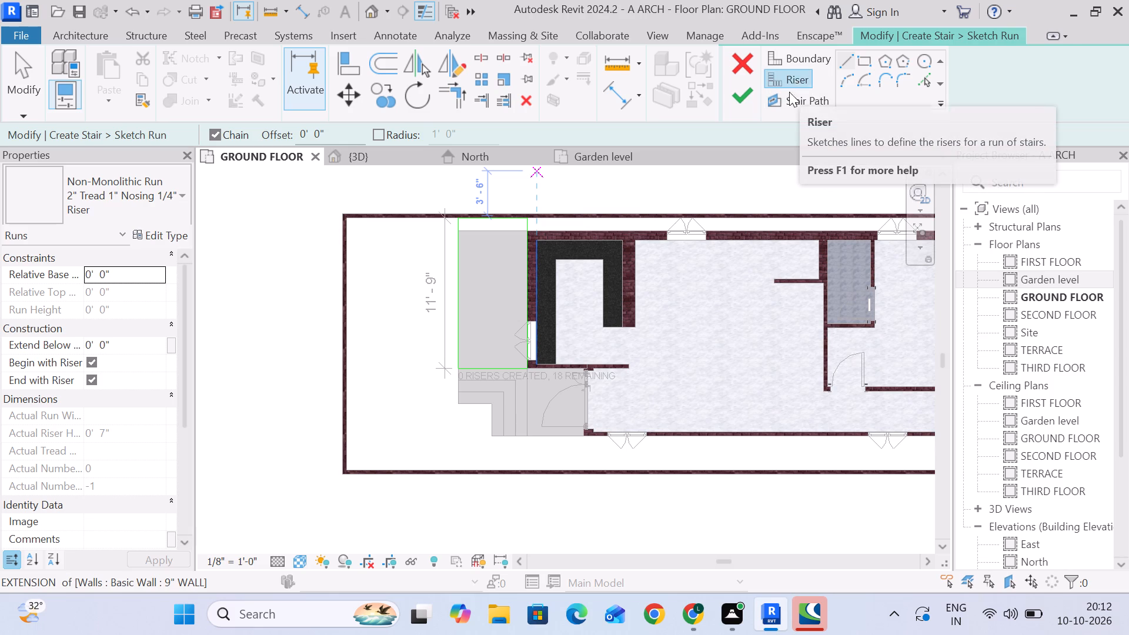
{"action": "middle_click_drag", "start_coordinate": [500, 344], "coordinate": [475, 296]}
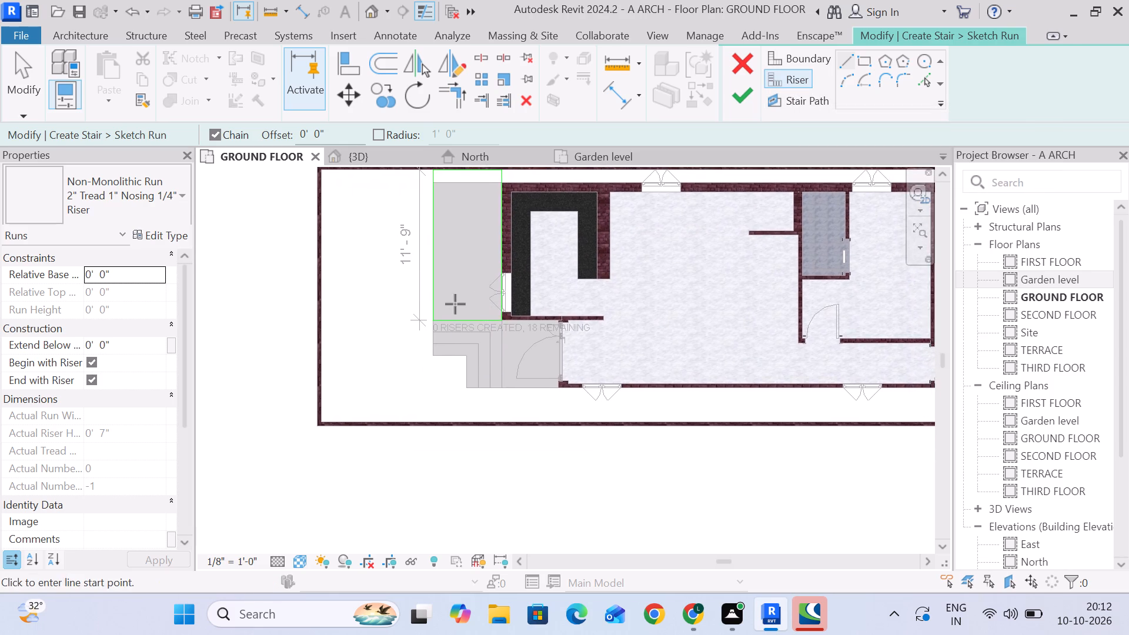
{"action": "scroll", "coordinate": [452, 310], "scroll_direction": "up", "scroll_amount": 8}
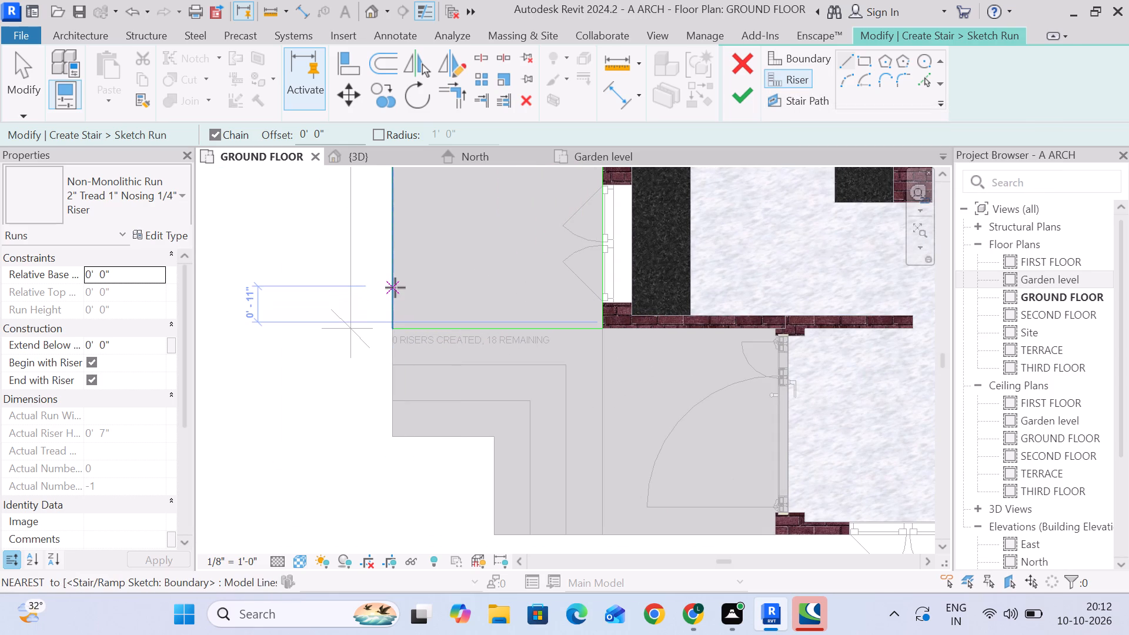
{"action": "left_click", "coordinate": [393, 288]}
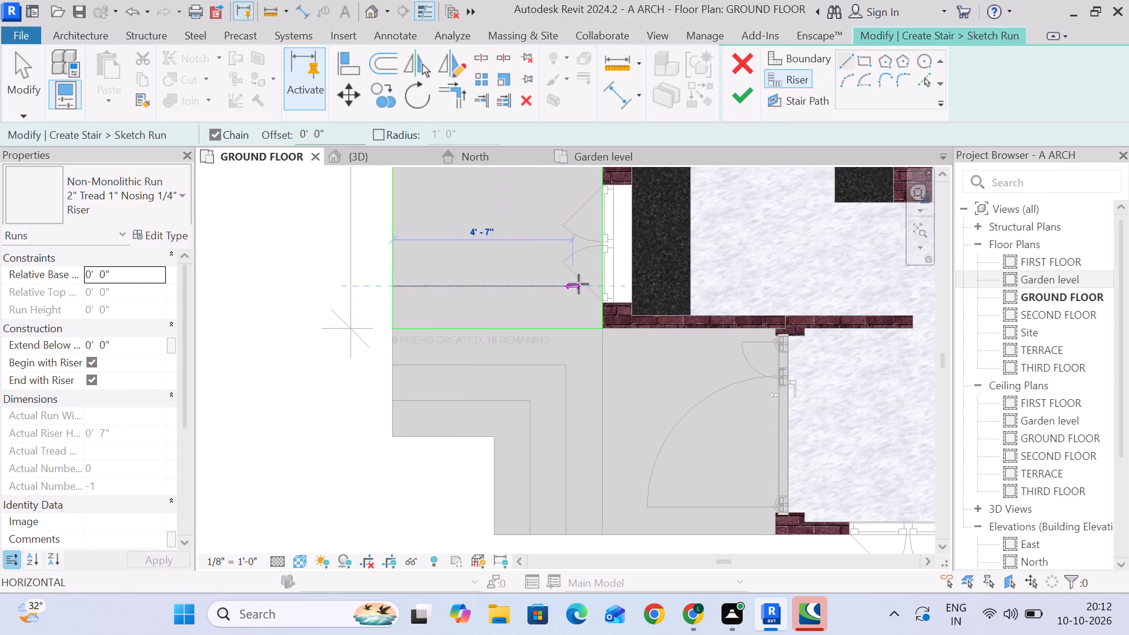
{"action": "left_click", "coordinate": [603, 284]}
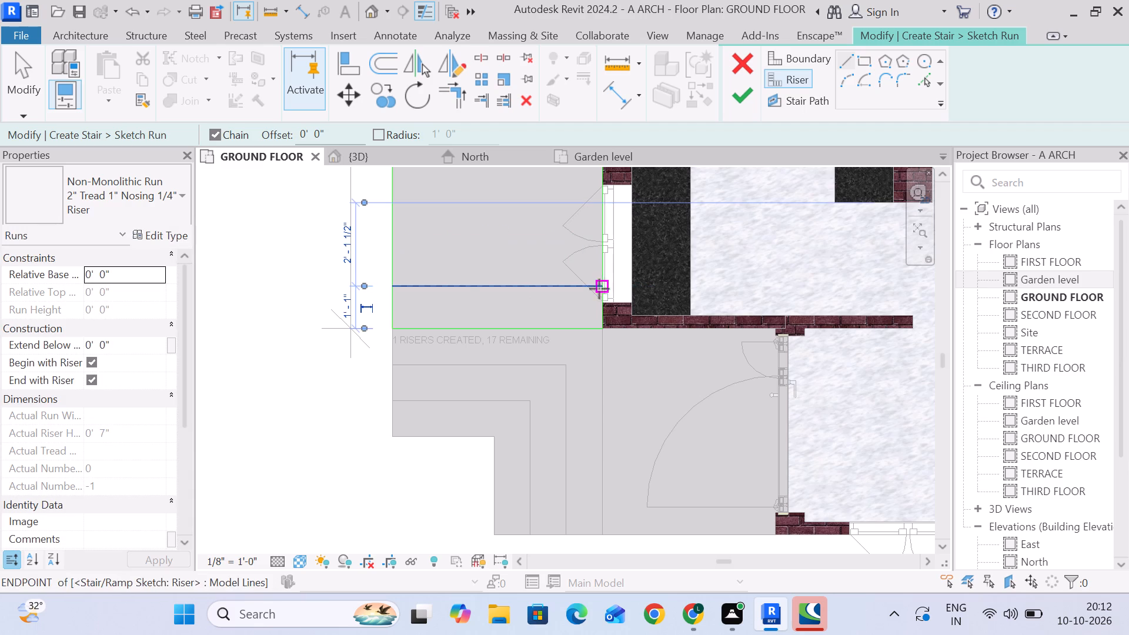
{"action": "left_click", "coordinate": [23, 72]}
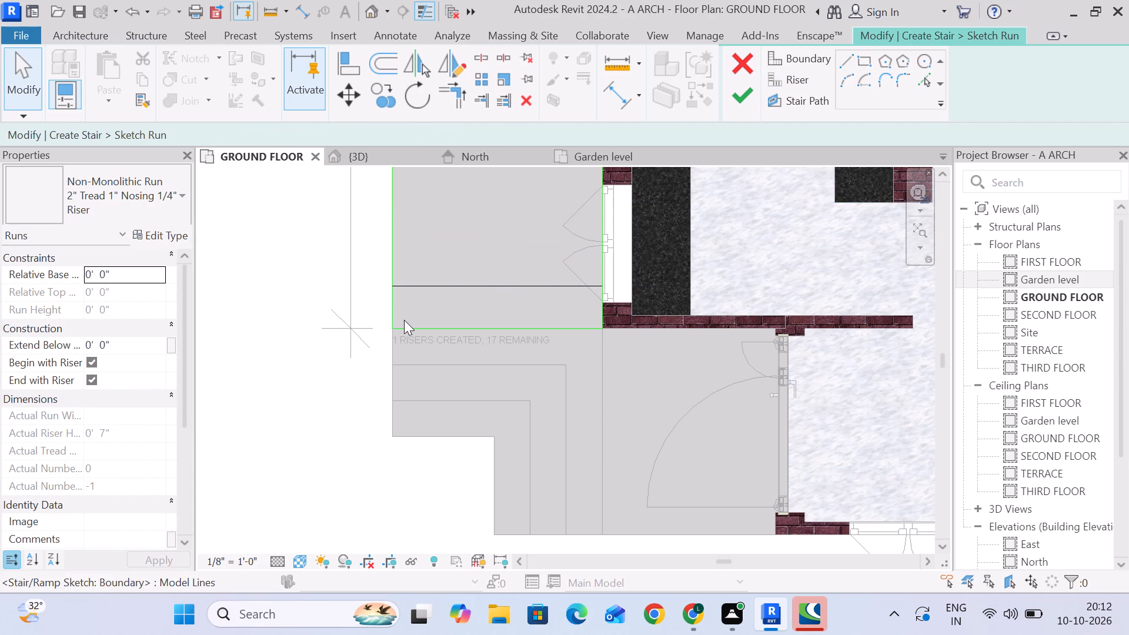
Set the riser line's distance from the boundary line beside the entrance steps to 11".
{"action": "left_click", "coordinate": [445, 286]}
{"action": "left_click", "coordinate": [346, 308]}
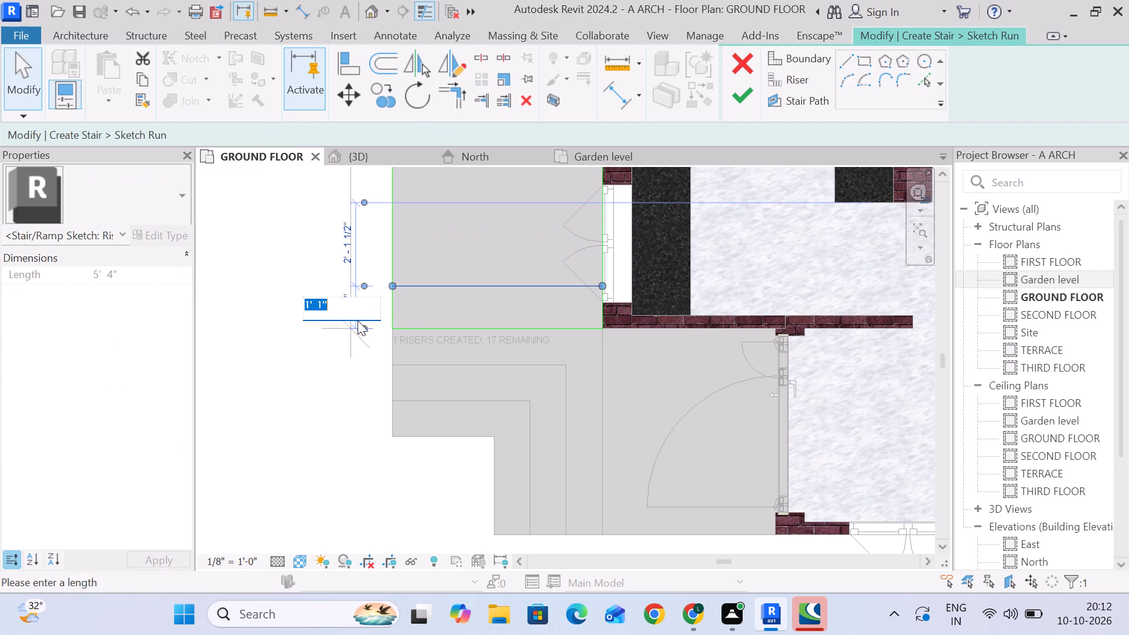
{"action": "type", "text": "11"}
{"action": "key", "text": "shift+quotedbl"}
{"action": "key", "text": "Return"}
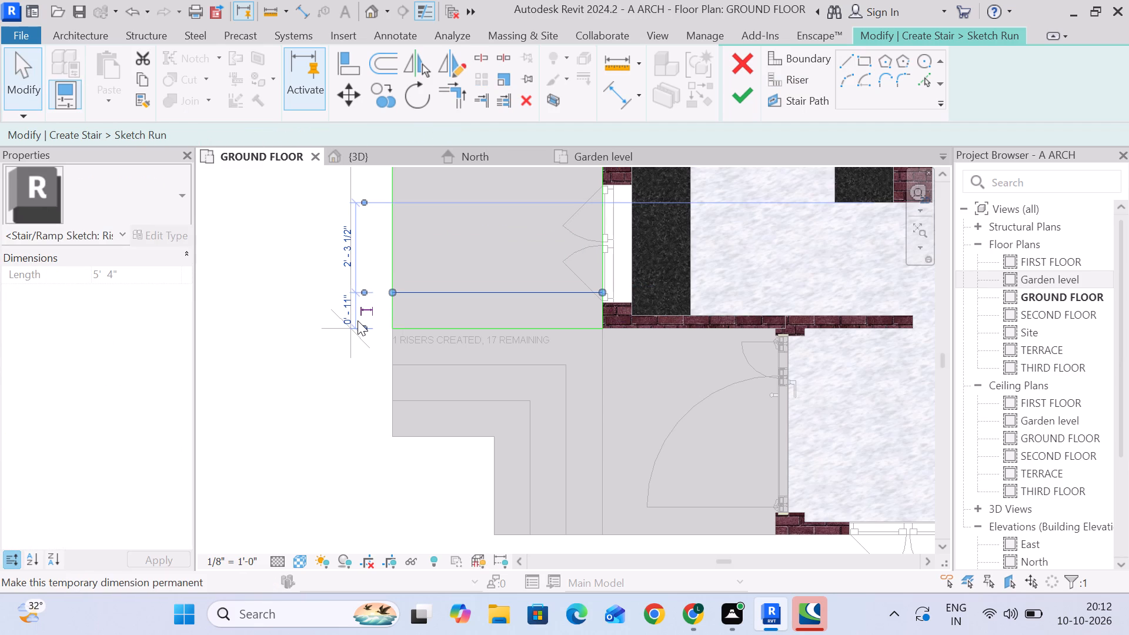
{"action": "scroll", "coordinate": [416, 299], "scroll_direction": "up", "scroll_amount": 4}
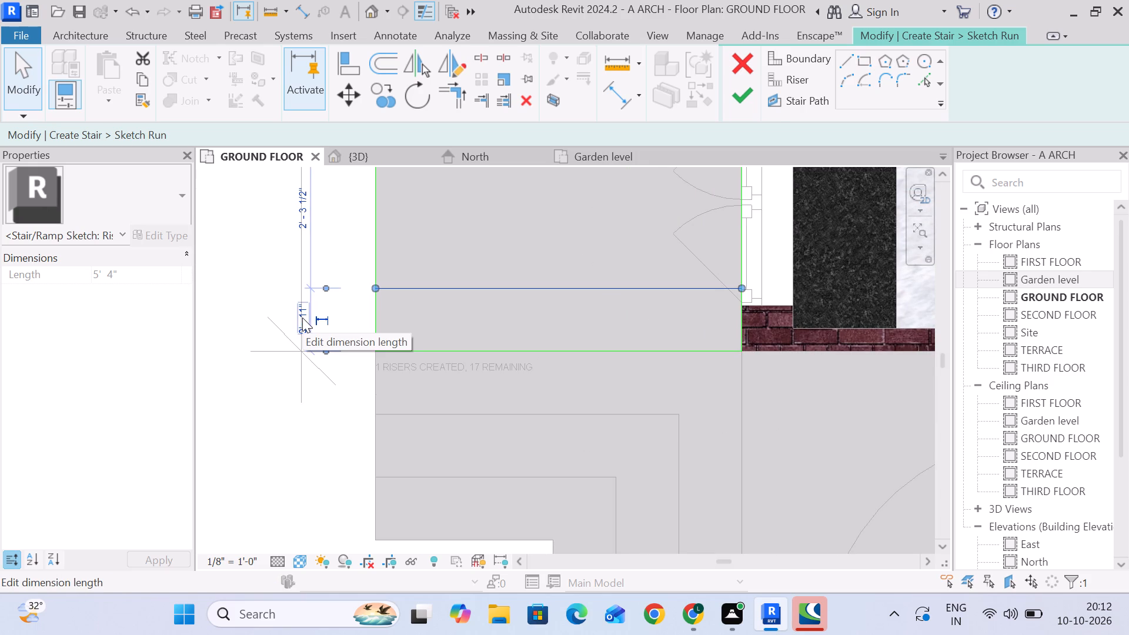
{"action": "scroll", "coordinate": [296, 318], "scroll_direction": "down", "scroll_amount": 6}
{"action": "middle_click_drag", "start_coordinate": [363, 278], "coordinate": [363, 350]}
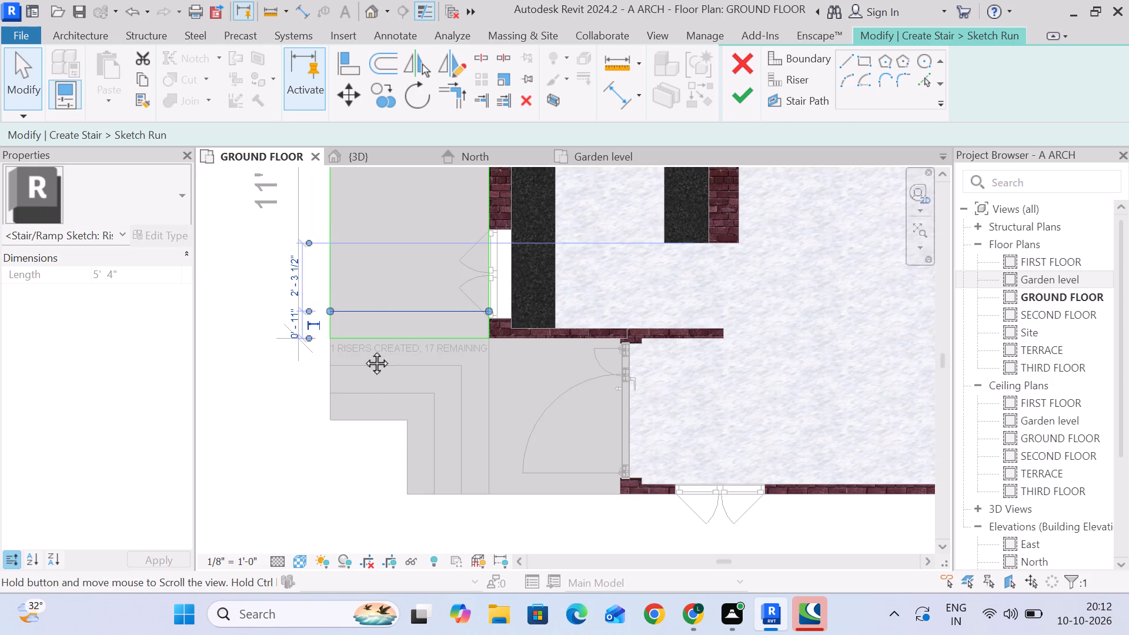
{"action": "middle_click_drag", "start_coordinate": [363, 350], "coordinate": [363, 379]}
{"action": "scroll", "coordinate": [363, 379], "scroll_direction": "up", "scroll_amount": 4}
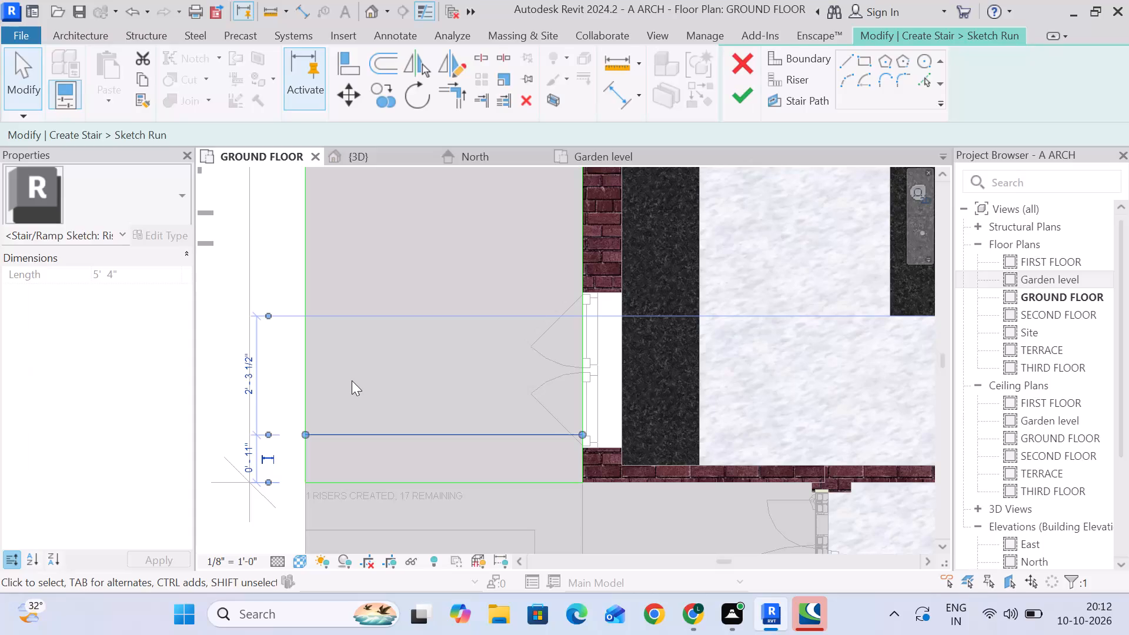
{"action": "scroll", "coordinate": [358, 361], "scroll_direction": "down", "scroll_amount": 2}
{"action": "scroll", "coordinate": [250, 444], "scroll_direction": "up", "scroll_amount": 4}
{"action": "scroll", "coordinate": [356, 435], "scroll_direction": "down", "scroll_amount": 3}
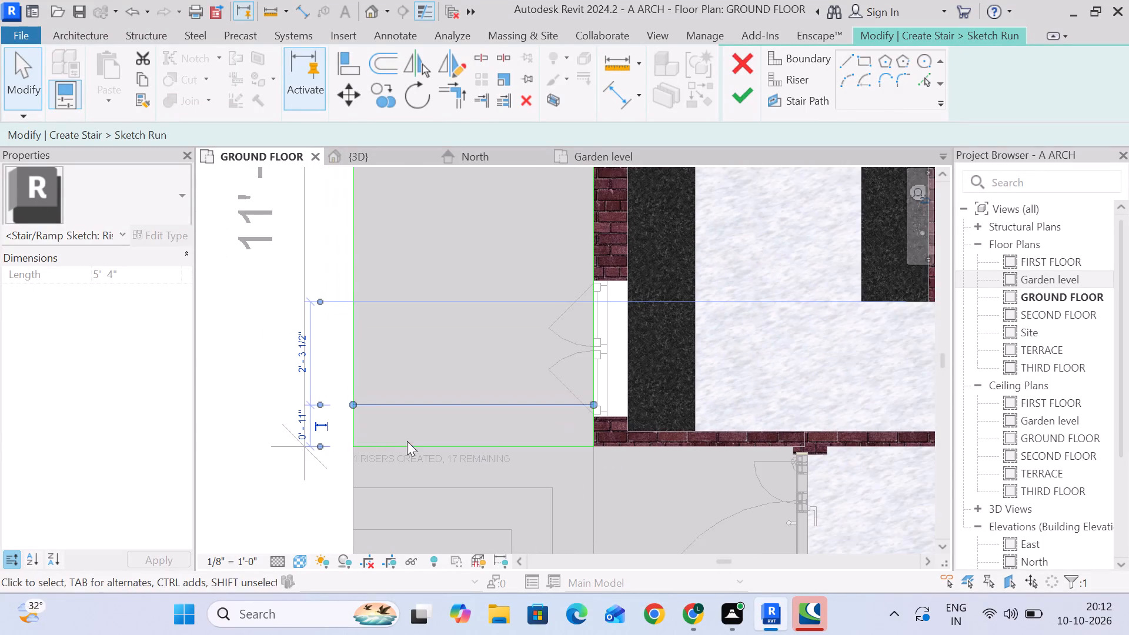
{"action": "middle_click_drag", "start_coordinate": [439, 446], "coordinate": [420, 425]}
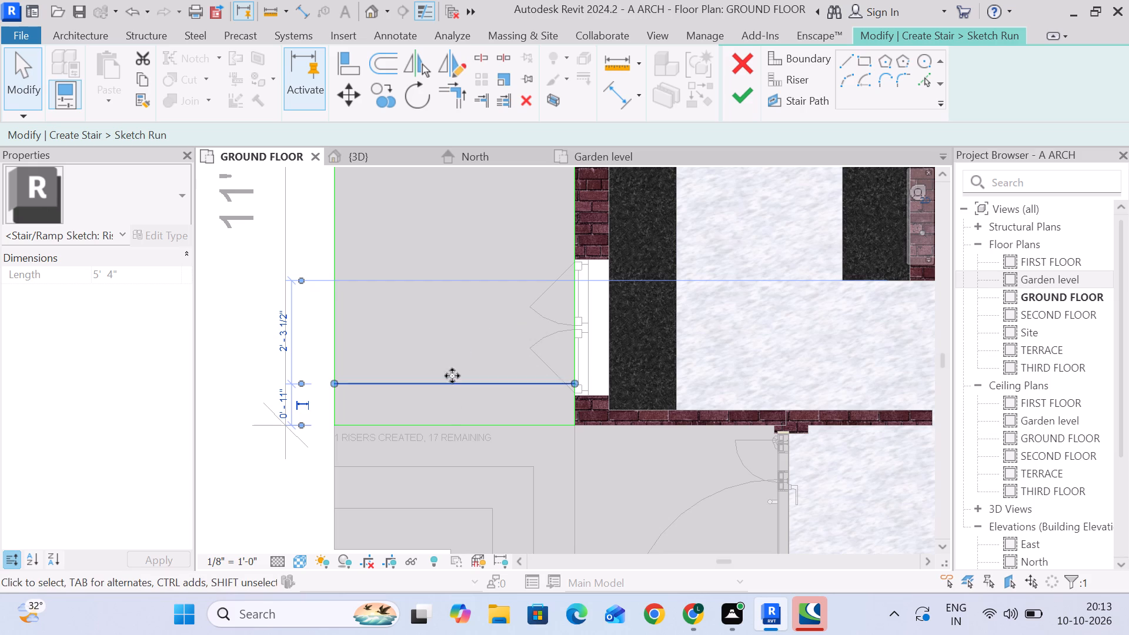
Draw an 11'-9" boundary line down the middle of the run, from the midpoint of the entrance-side boundary to the midpoint at the compound wall.
{"action": "scroll", "coordinate": [459, 339], "scroll_direction": "down", "scroll_amount": 4}
{"action": "middle_click_drag", "start_coordinate": [460, 335], "coordinate": [460, 415]}
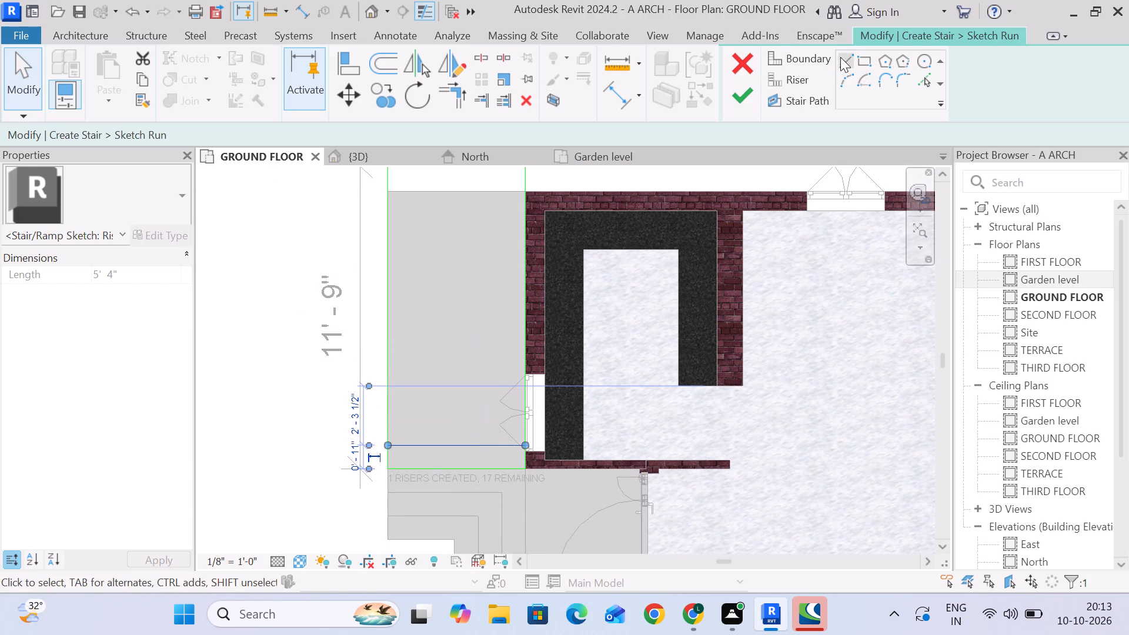
{"action": "left_click", "coordinate": [844, 58]}
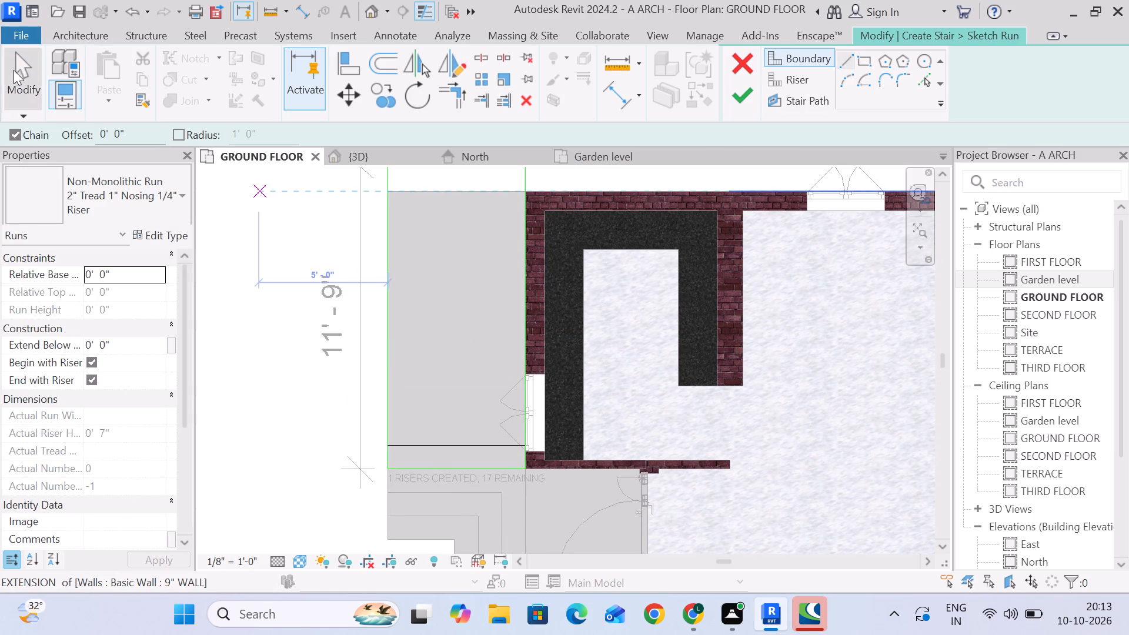
{"action": "left_click", "coordinate": [9, 70]}
{"action": "left_click", "coordinate": [772, 53]}
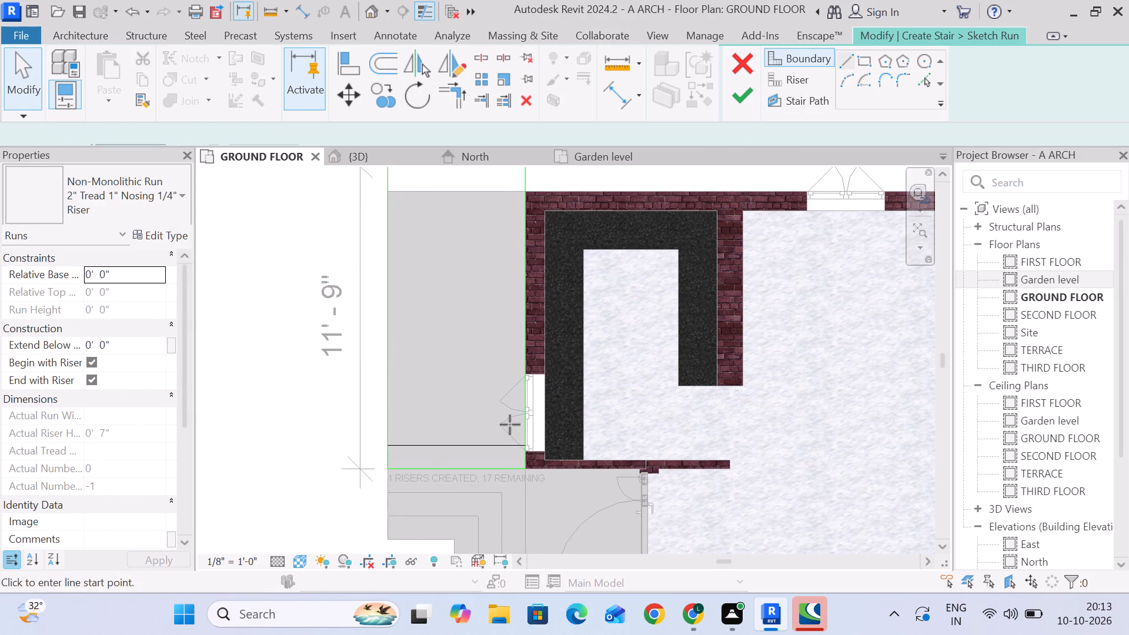
{"action": "left_click", "coordinate": [457, 469]}
{"action": "middle_click_drag", "start_coordinate": [453, 210], "coordinate": [467, 283]}
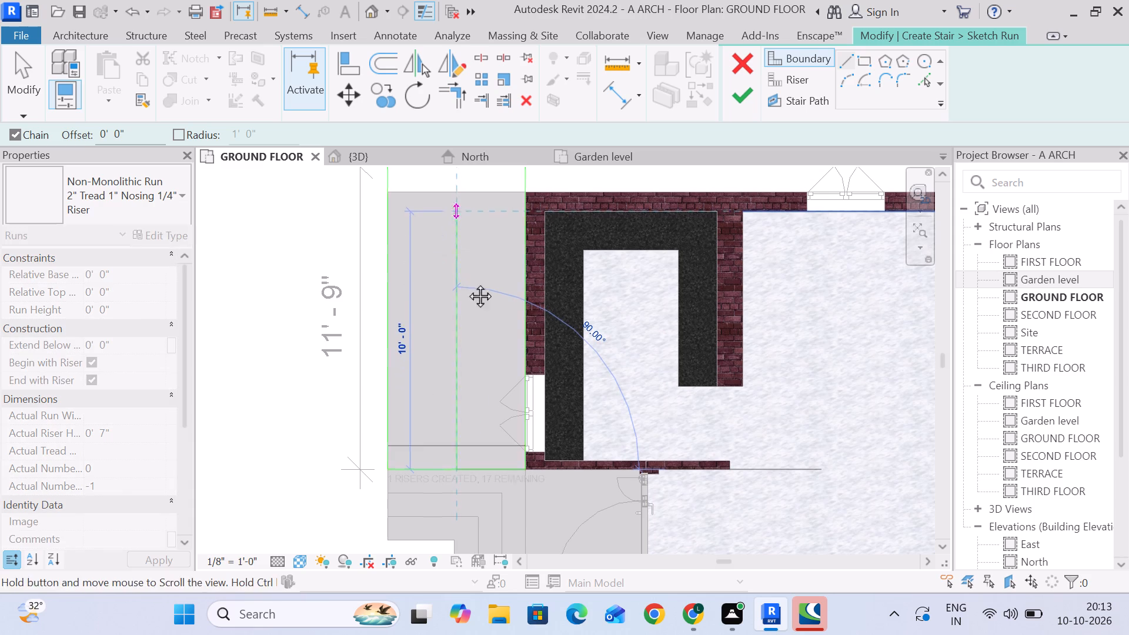
{"action": "middle_click_drag", "start_coordinate": [467, 283], "coordinate": [467, 327]}
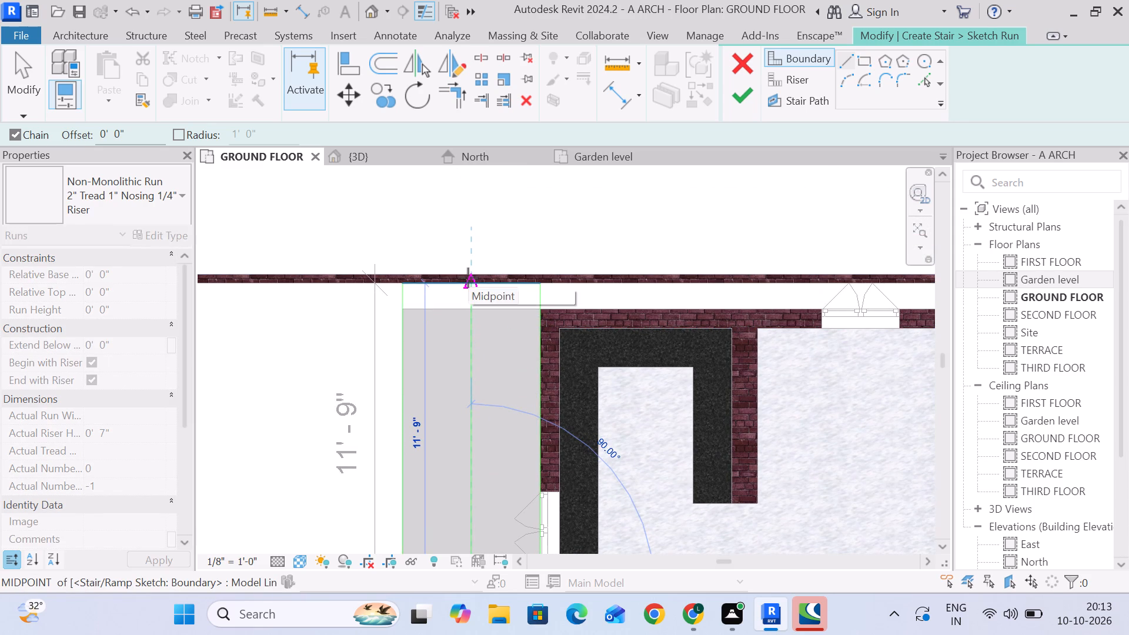
{"action": "scroll", "coordinate": [473, 280], "scroll_direction": "up", "scroll_amount": 6}
{"action": "left_click", "coordinate": [470, 285]}
{"action": "scroll", "coordinate": [507, 309], "scroll_direction": "down", "scroll_amount": 5}
{"action": "middle_click_drag", "start_coordinate": [508, 316], "coordinate": [512, 198]}
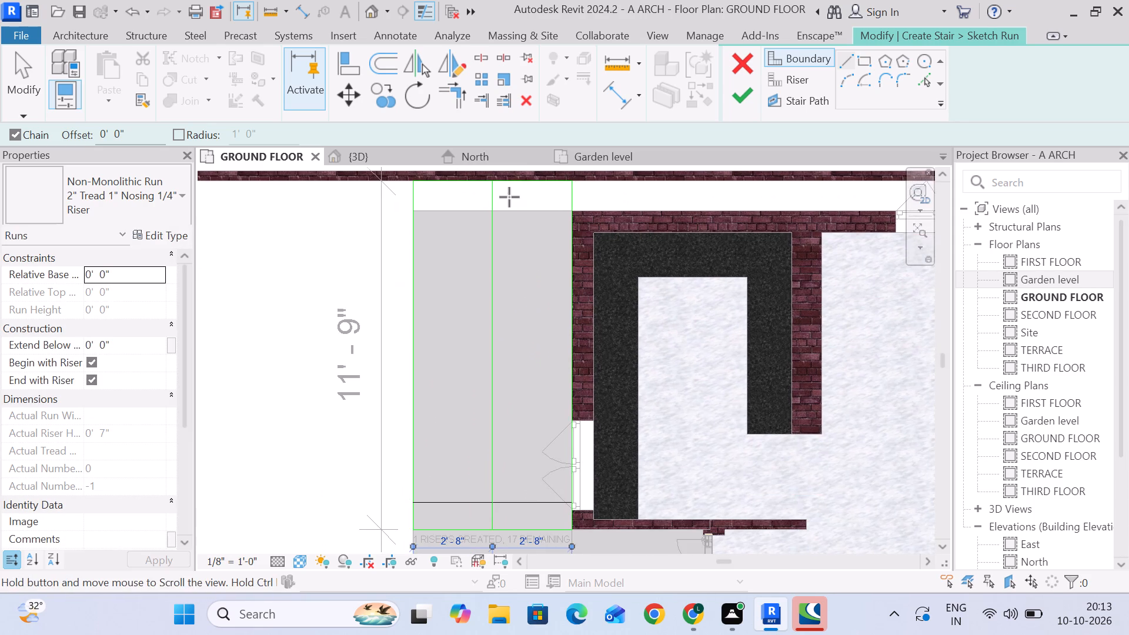
{"action": "left_click", "coordinate": [21, 76]}
Set the middle boundary line's distance from the outer long boundary to 2'-6".
{"action": "scroll", "coordinate": [520, 307], "scroll_direction": "down", "scroll_amount": 3}
{"action": "middle_click_drag", "start_coordinate": [519, 308], "coordinate": [519, 224]}
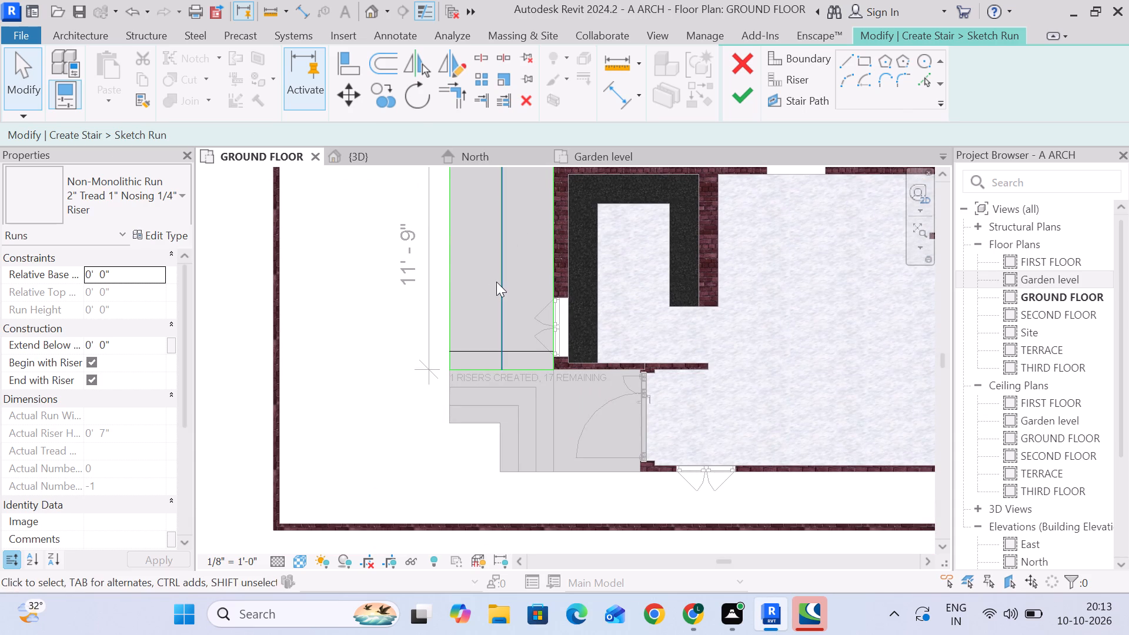
{"action": "left_click", "coordinate": [497, 281]}
{"action": "scroll", "coordinate": [509, 347], "scroll_direction": "up", "scroll_amount": 5}
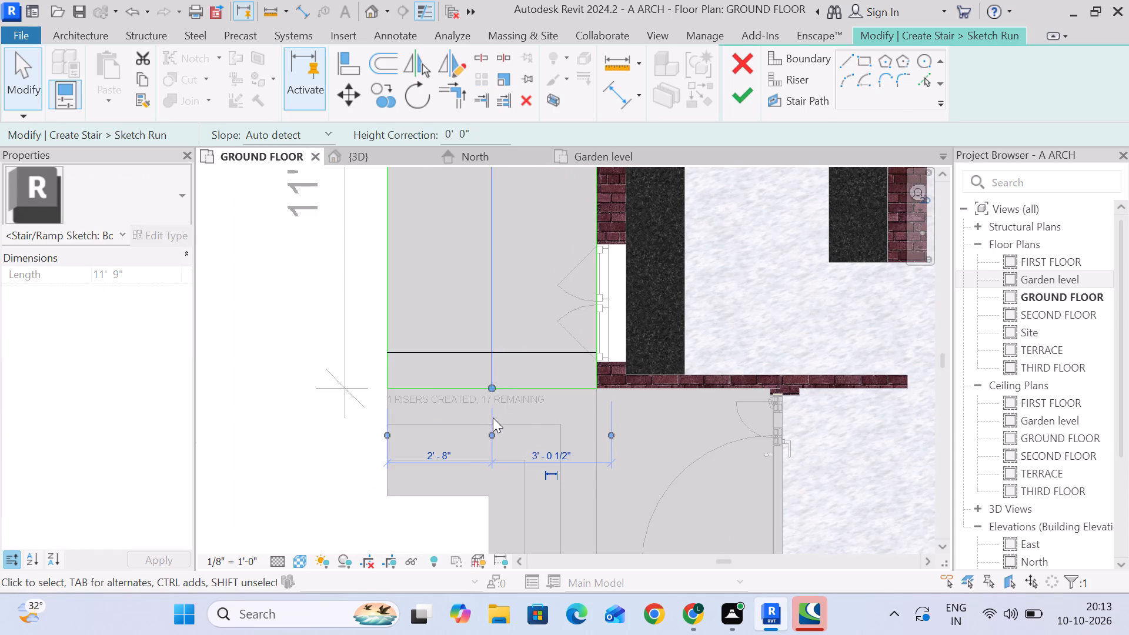
{"action": "left_click", "coordinate": [449, 456]}
{"action": "scroll", "coordinate": [489, 444], "scroll_direction": "down", "scroll_amount": 2}
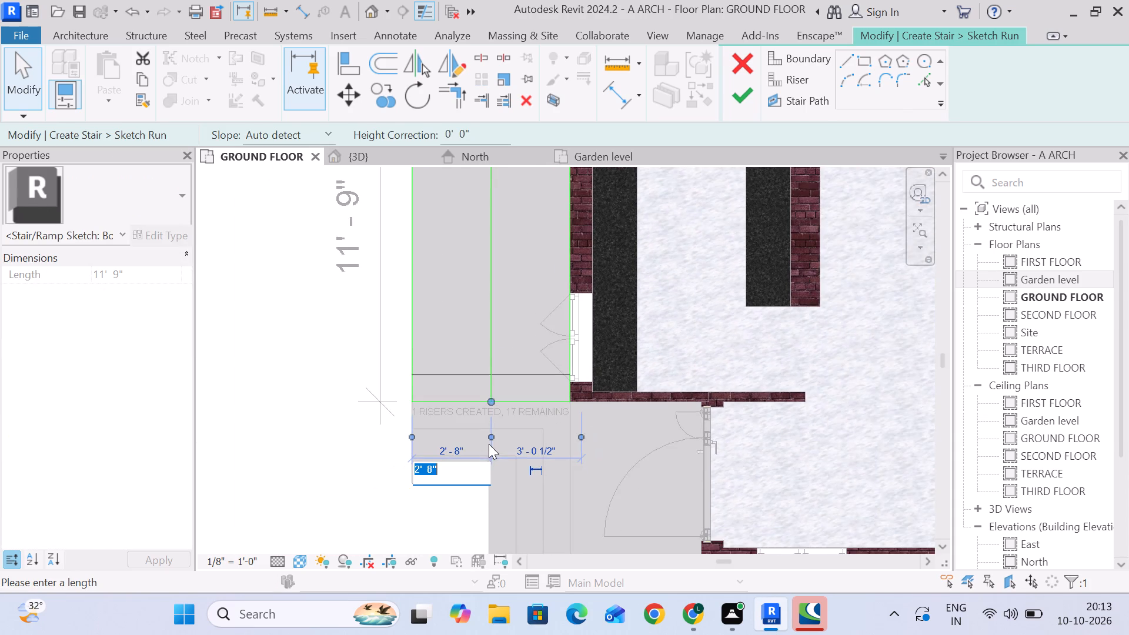
{"action": "scroll", "coordinate": [490, 439], "scroll_direction": "up", "scroll_amount": 2}
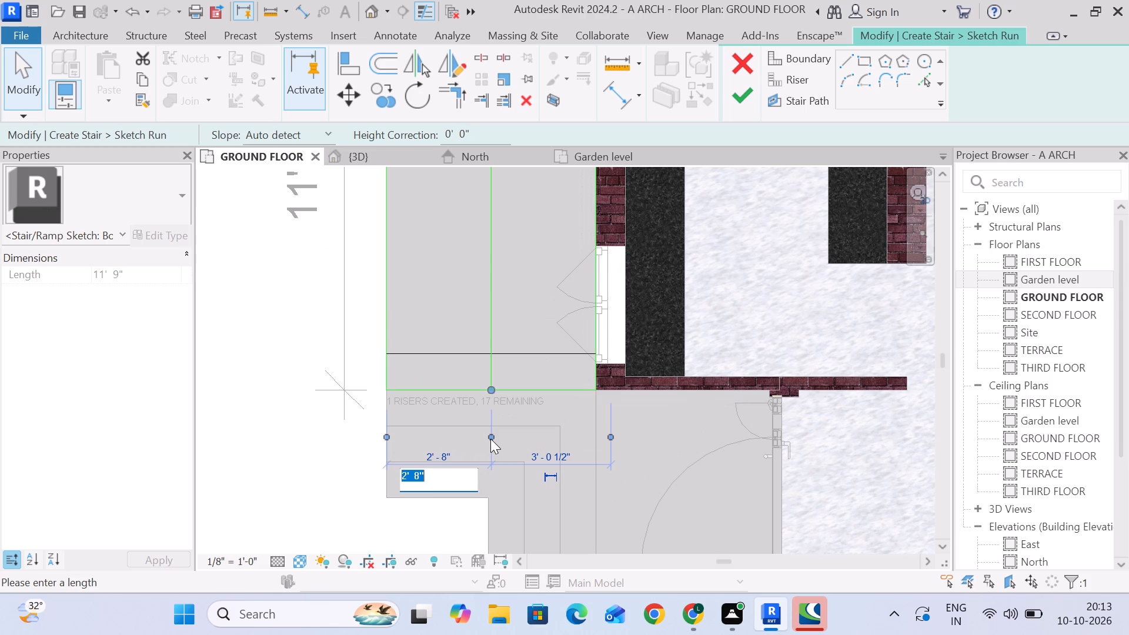
{"action": "key", "text": "2"}
{"action": "key", "text": "apostrophe"}
{"action": "key", "text": "6"}
{"action": "key", "text": "shift+quotedbl"}
{"action": "key", "text": "Return"}
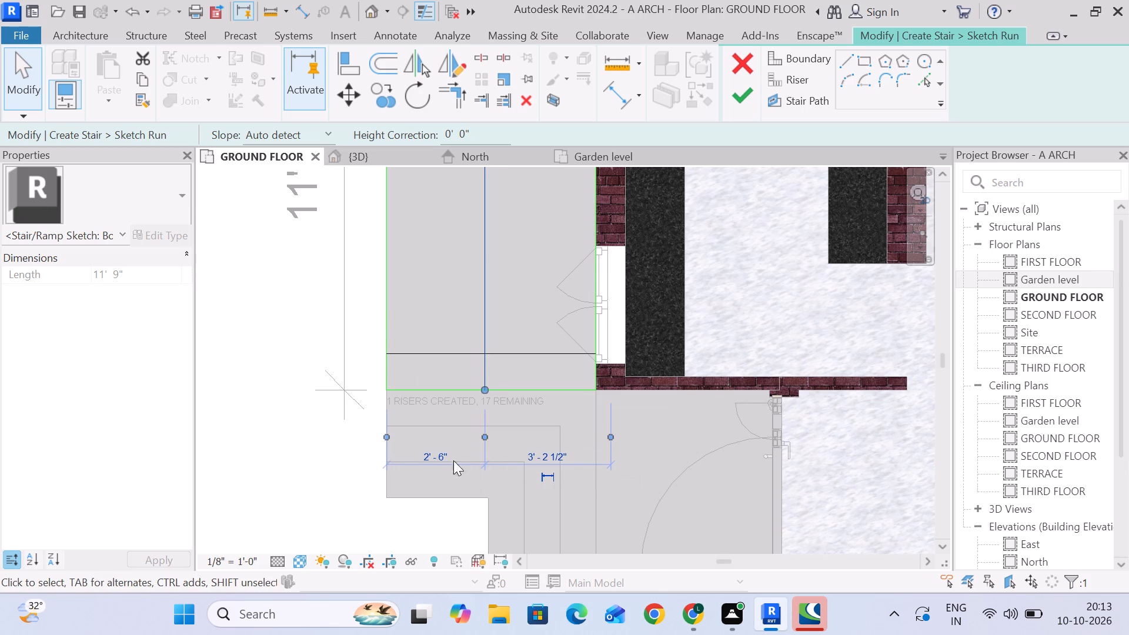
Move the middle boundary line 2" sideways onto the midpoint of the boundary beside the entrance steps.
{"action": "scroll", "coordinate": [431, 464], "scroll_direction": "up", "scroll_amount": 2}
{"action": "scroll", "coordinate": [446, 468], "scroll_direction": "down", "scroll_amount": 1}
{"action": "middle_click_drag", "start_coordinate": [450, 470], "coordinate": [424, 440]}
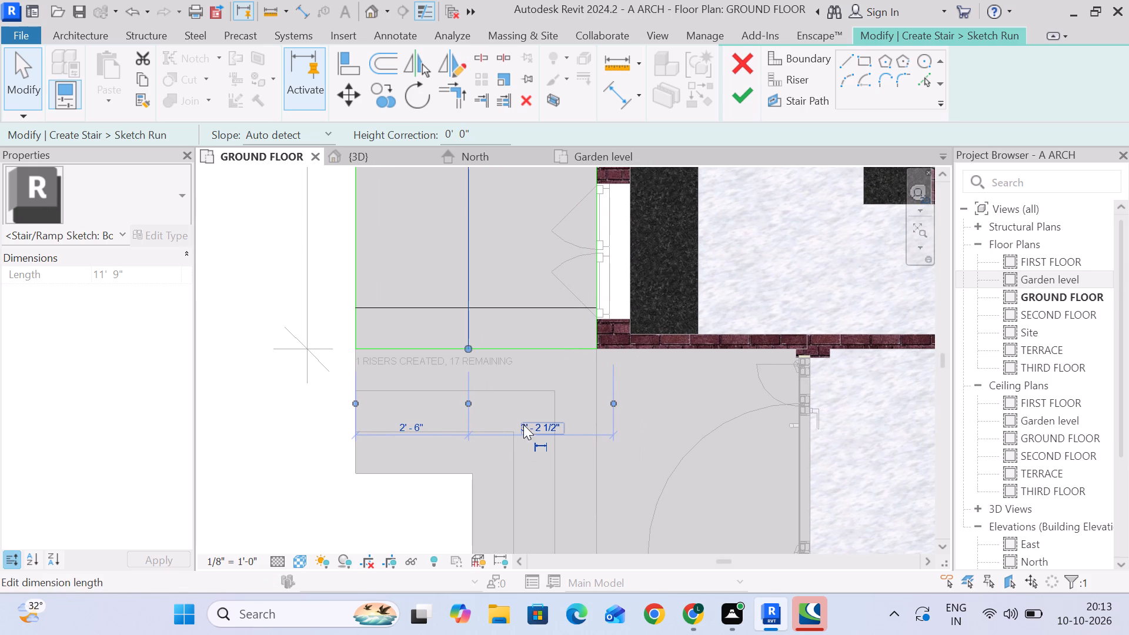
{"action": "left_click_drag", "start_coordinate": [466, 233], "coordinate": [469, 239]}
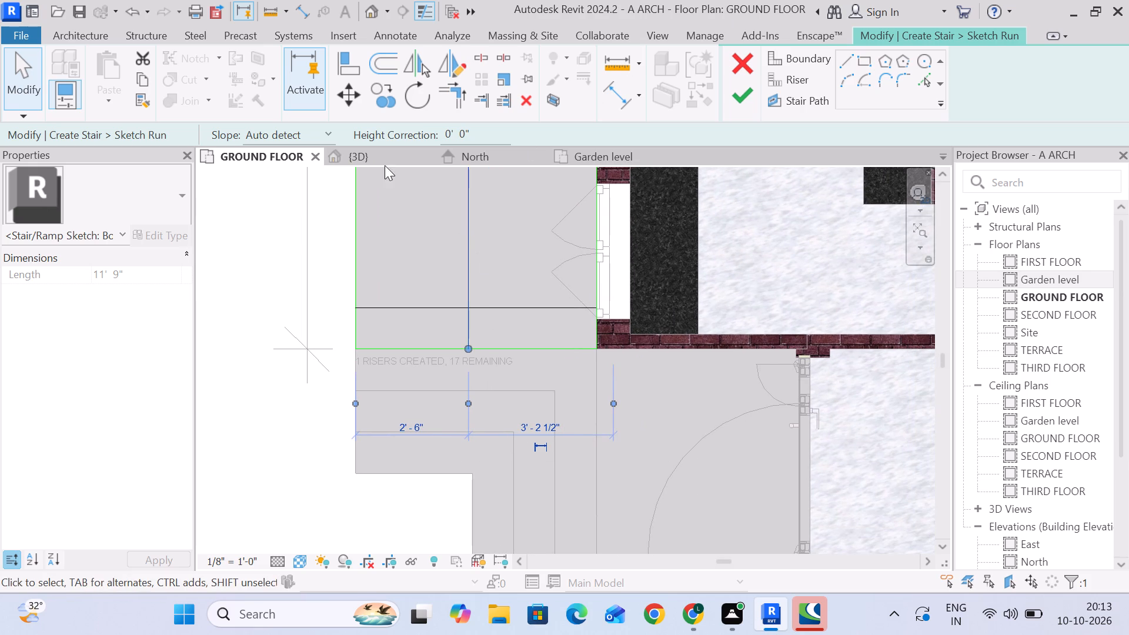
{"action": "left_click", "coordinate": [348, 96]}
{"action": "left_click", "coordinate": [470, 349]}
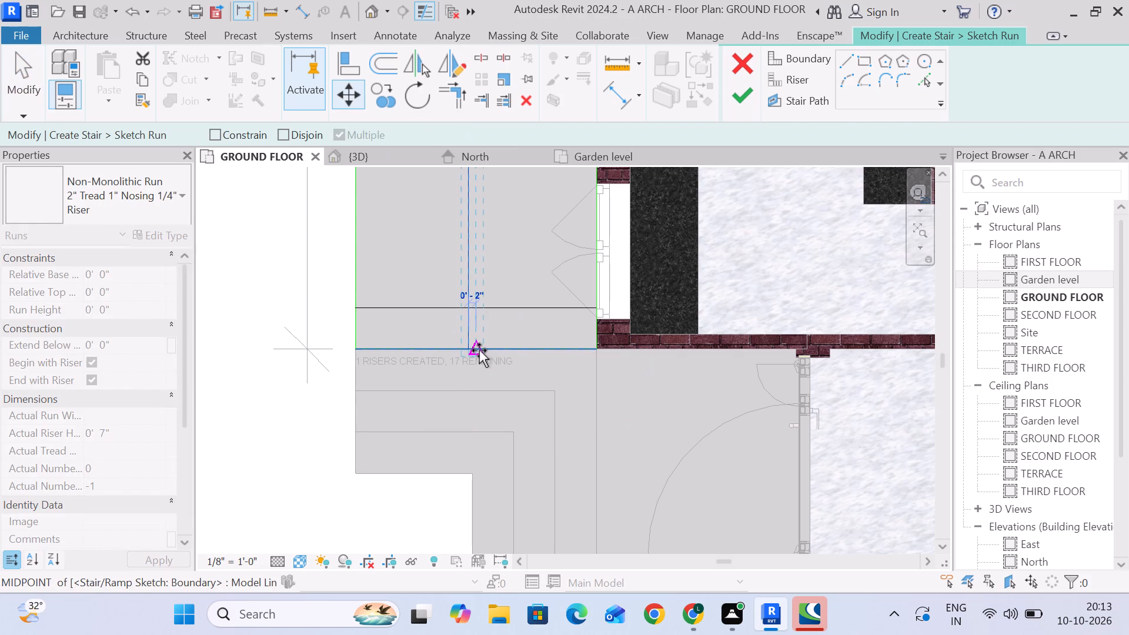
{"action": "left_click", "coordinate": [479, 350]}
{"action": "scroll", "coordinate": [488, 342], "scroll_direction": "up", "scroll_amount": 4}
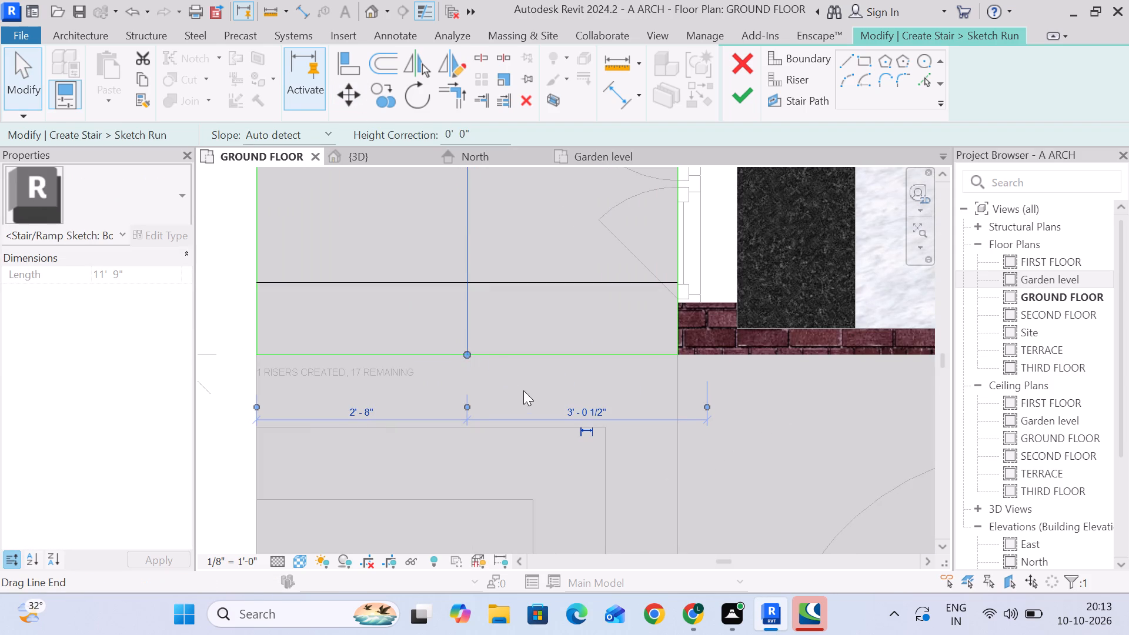
Examine the run sketch's riser line, entrance-side boundary and middle boundary line along the full slab.
{"action": "left_click", "coordinate": [35, 79]}
{"action": "left_click", "coordinate": [544, 277]}
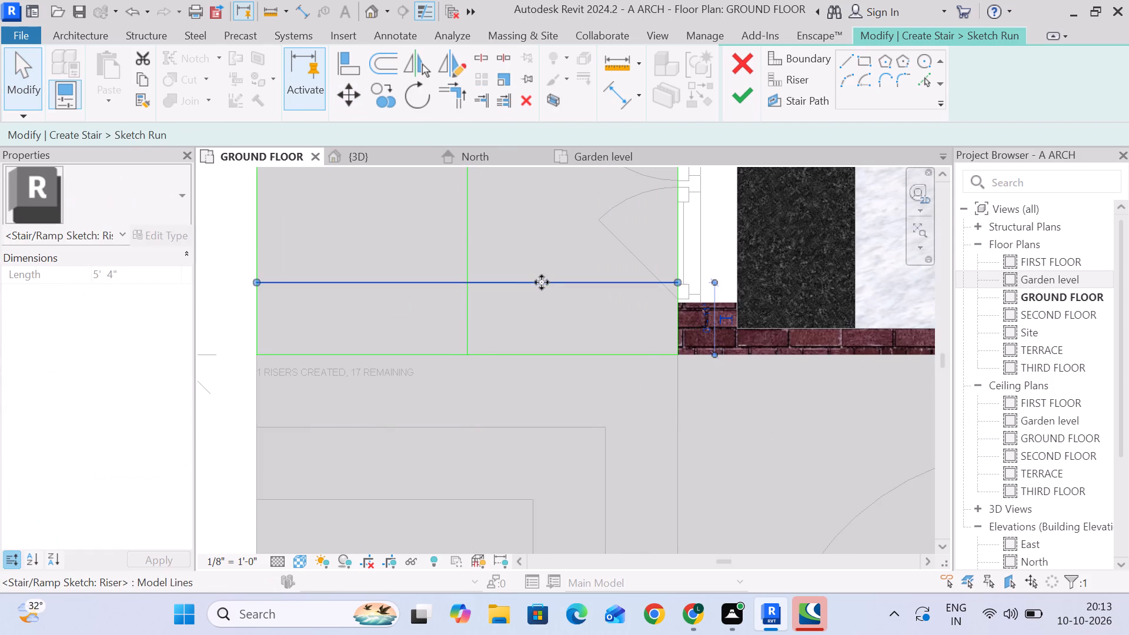
{"action": "left_click", "coordinate": [540, 355]}
{"action": "left_click", "coordinate": [472, 315]}
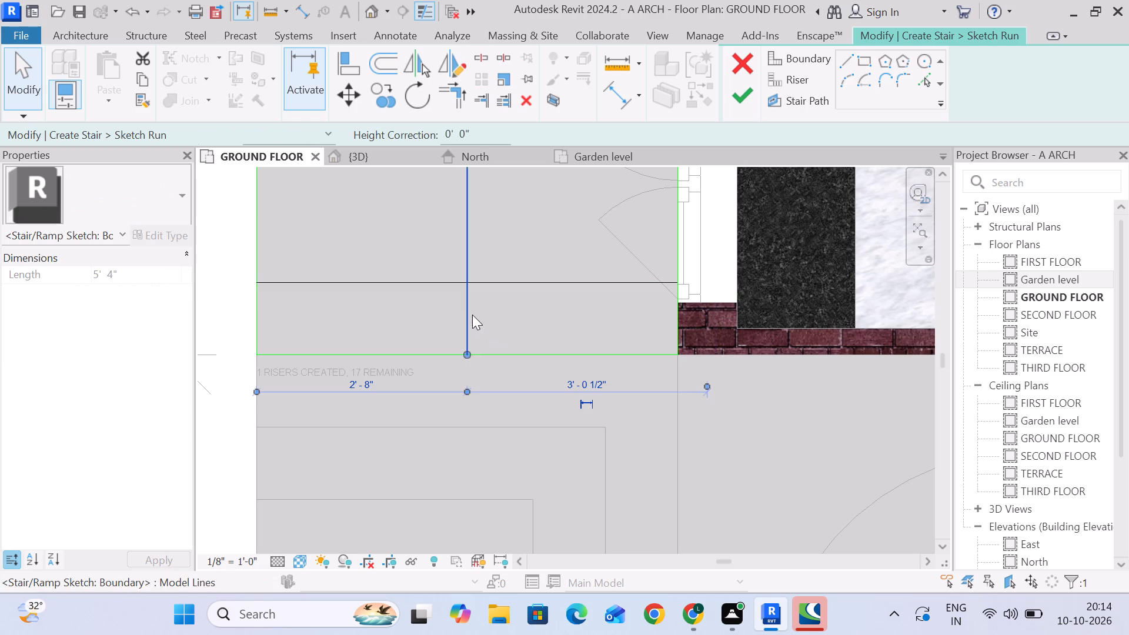
{"action": "scroll", "coordinate": [485, 380], "scroll_direction": "up", "scroll_amount": 4}
{"action": "scroll", "coordinate": [480, 383], "scroll_direction": "down", "scroll_amount": 5}
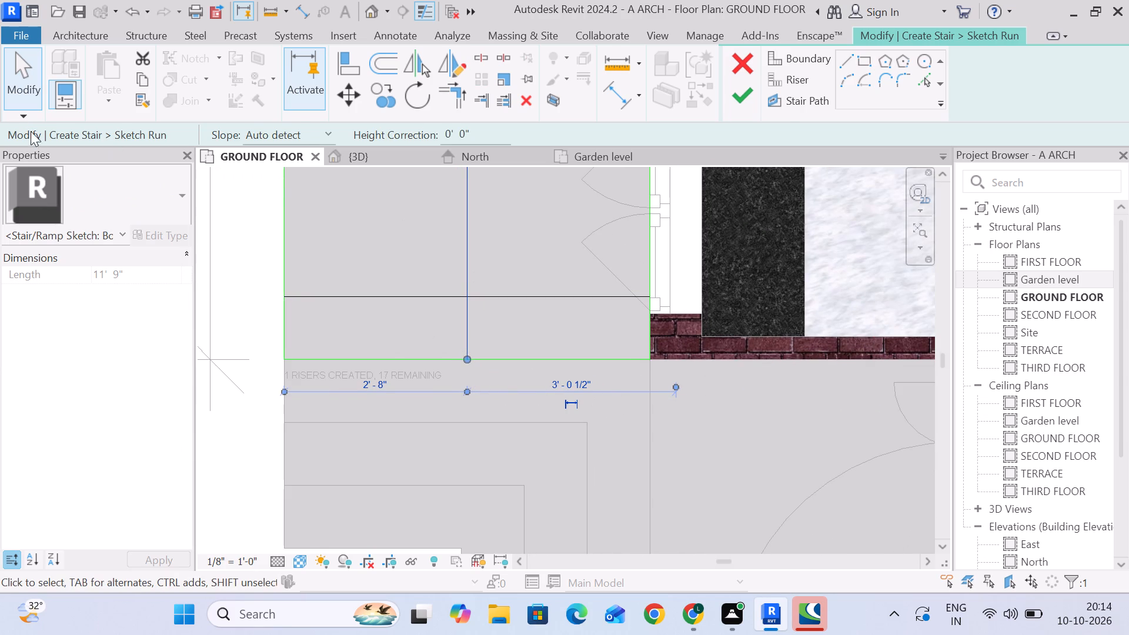
{"action": "left_click", "coordinate": [2, 82]}
{"action": "scroll", "coordinate": [432, 263], "scroll_direction": "down", "scroll_amount": 6}
{"action": "middle_click_drag", "start_coordinate": [446, 293], "coordinate": [493, 474]}
{"action": "scroll", "coordinate": [513, 386], "scroll_direction": "down", "scroll_amount": 3}
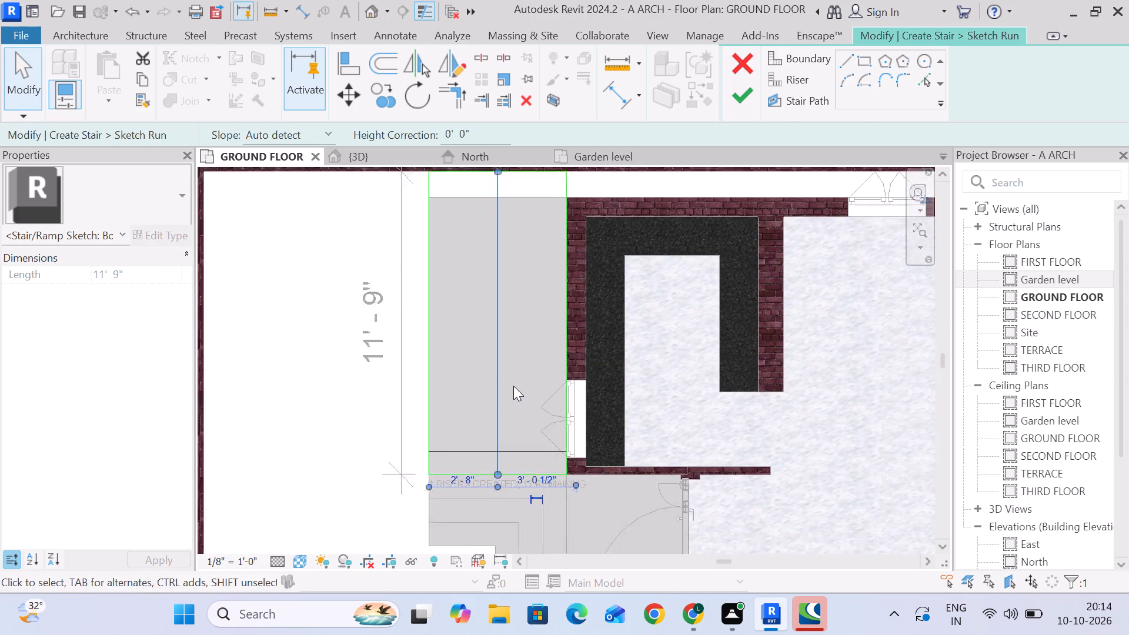
{"action": "scroll", "coordinate": [513, 386], "scroll_direction": "down", "scroll_amount": 1}
{"action": "scroll", "coordinate": [513, 423], "scroll_direction": "up", "scroll_amount": 4}
{"action": "left_click", "coordinate": [446, 433]}
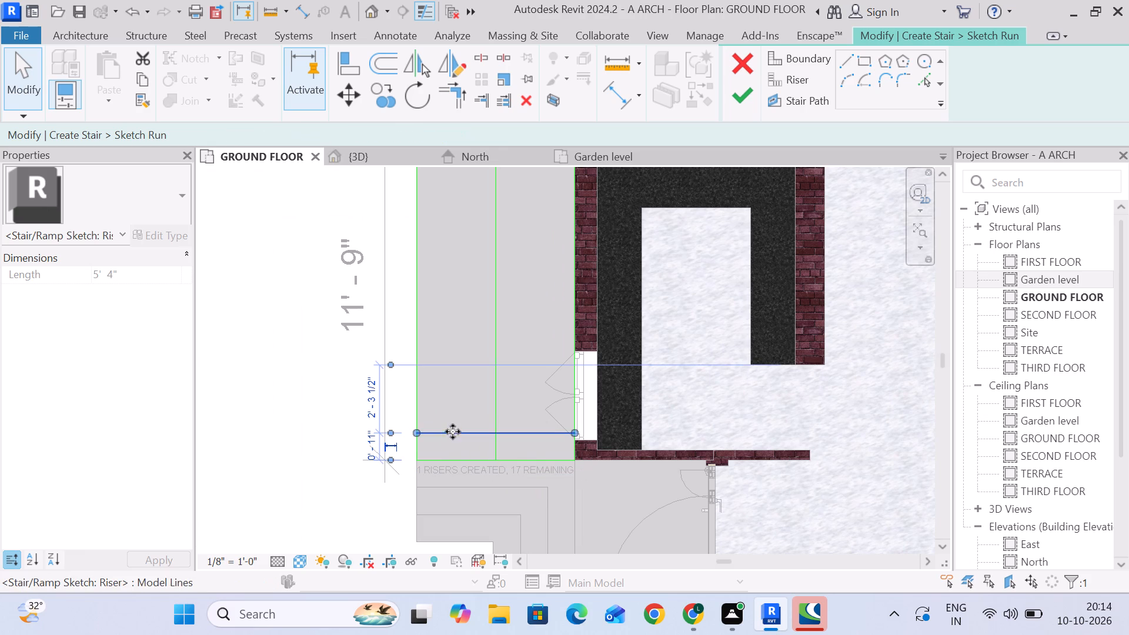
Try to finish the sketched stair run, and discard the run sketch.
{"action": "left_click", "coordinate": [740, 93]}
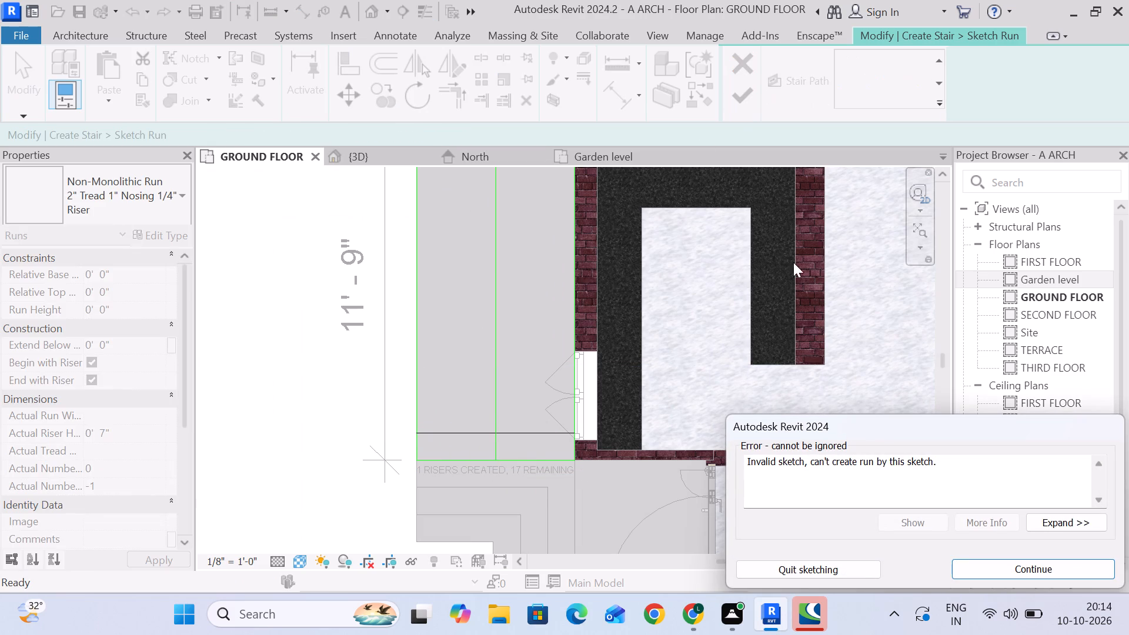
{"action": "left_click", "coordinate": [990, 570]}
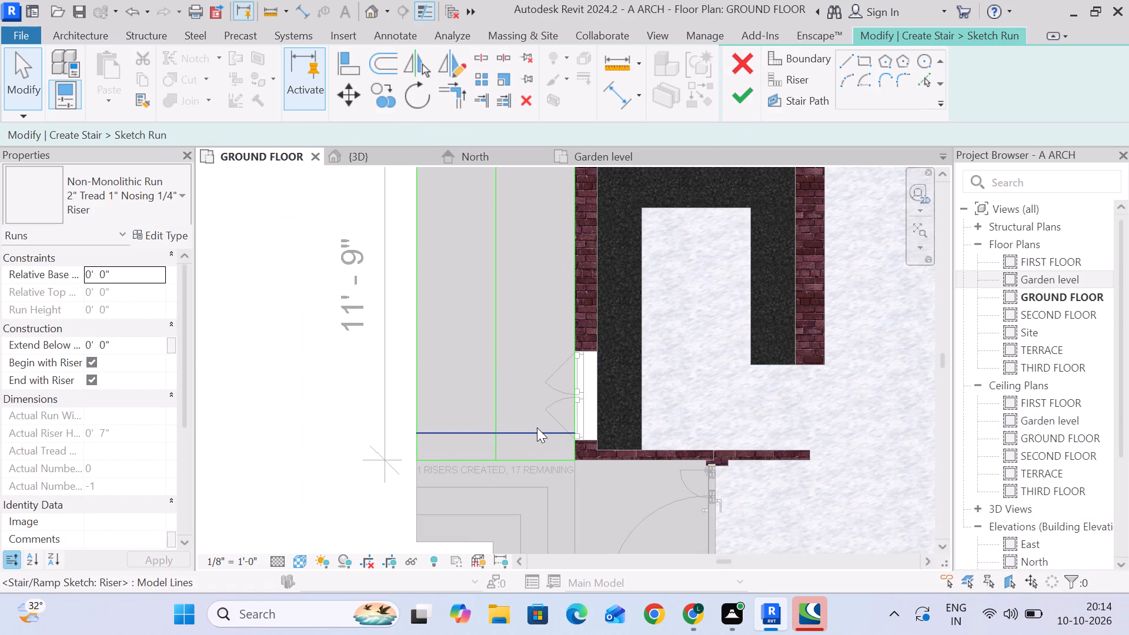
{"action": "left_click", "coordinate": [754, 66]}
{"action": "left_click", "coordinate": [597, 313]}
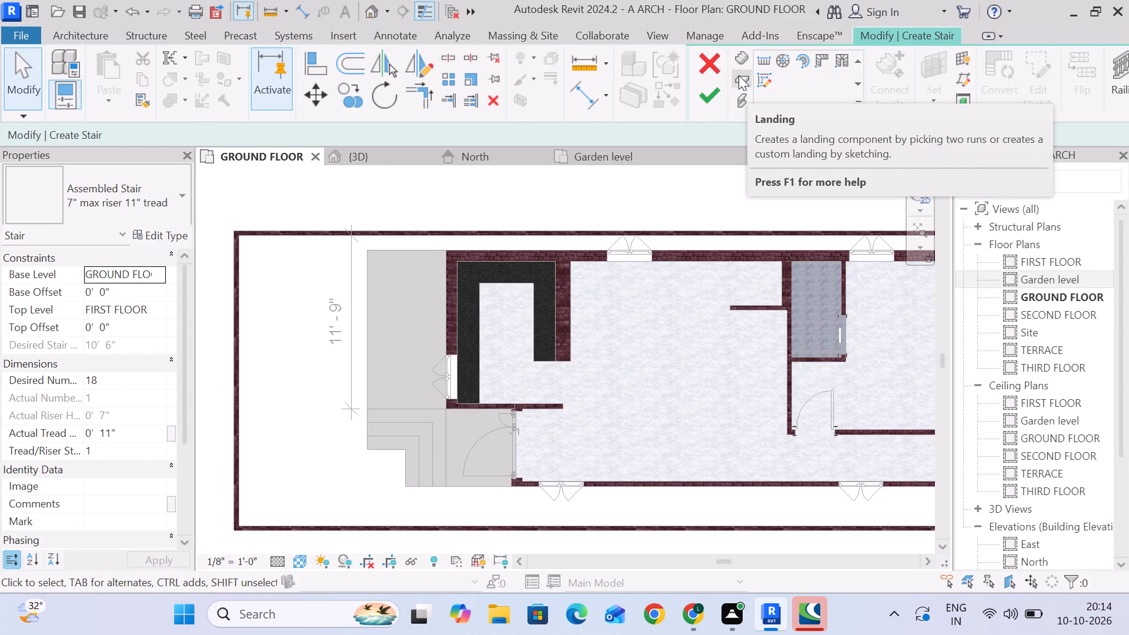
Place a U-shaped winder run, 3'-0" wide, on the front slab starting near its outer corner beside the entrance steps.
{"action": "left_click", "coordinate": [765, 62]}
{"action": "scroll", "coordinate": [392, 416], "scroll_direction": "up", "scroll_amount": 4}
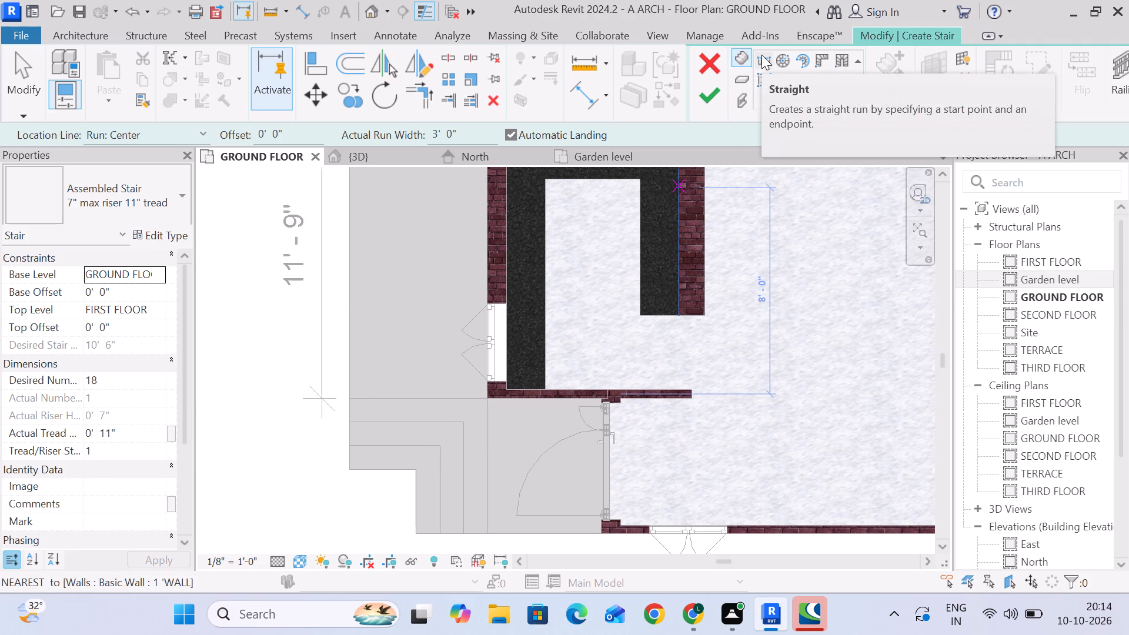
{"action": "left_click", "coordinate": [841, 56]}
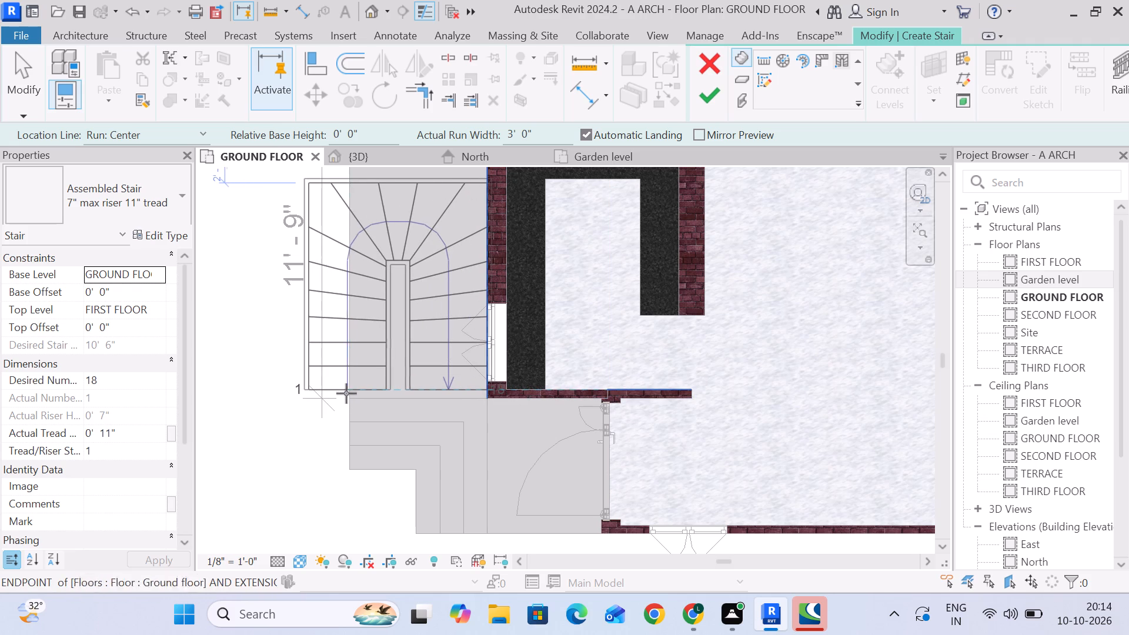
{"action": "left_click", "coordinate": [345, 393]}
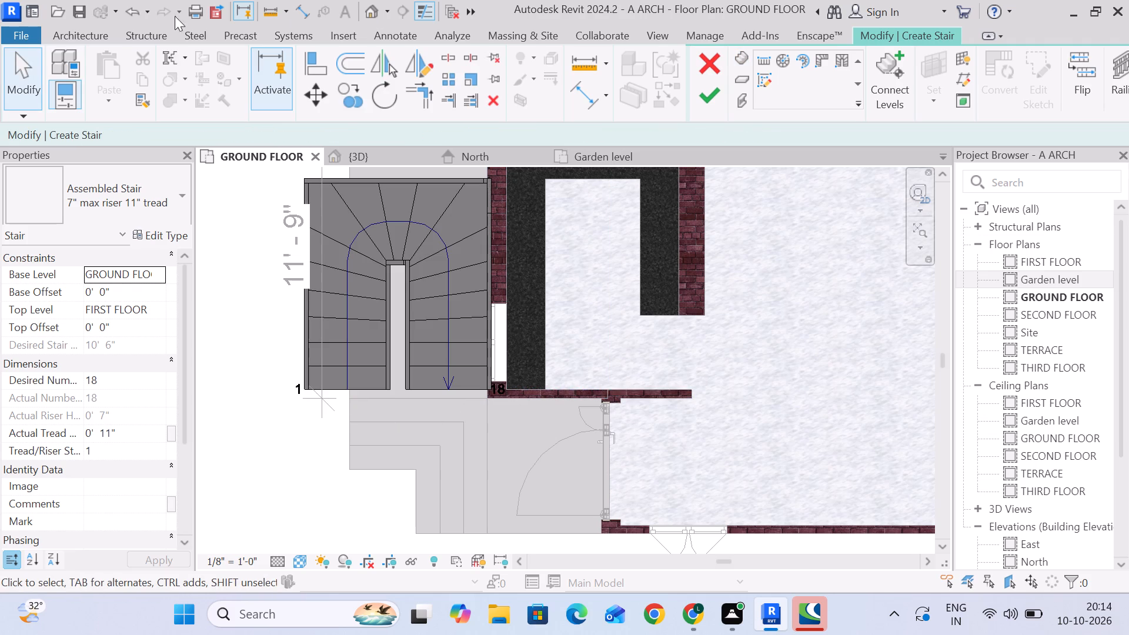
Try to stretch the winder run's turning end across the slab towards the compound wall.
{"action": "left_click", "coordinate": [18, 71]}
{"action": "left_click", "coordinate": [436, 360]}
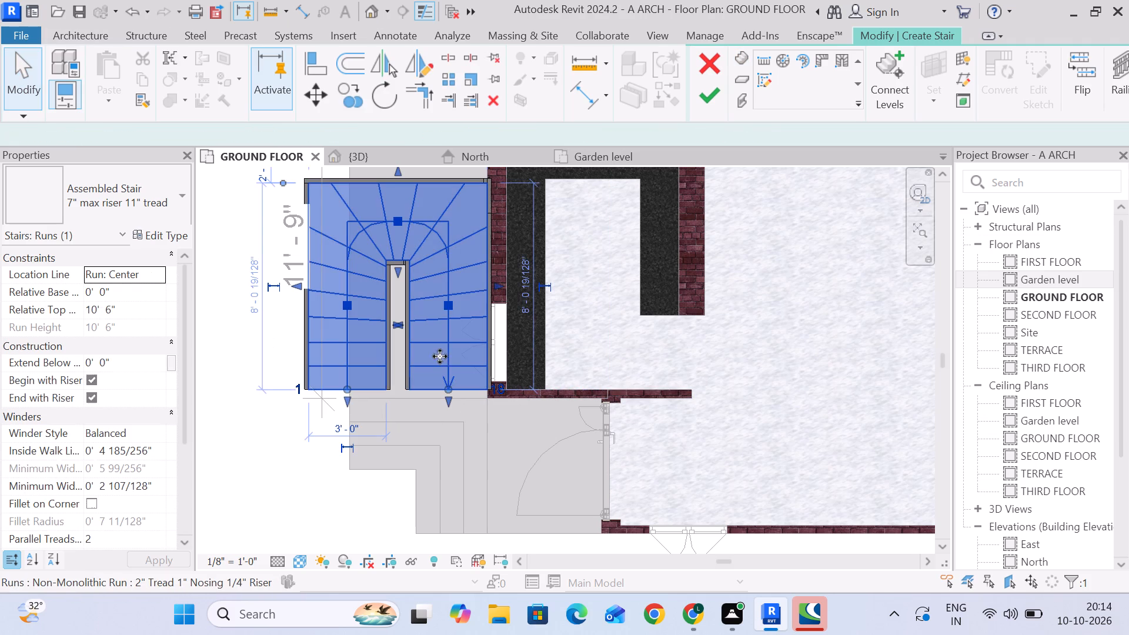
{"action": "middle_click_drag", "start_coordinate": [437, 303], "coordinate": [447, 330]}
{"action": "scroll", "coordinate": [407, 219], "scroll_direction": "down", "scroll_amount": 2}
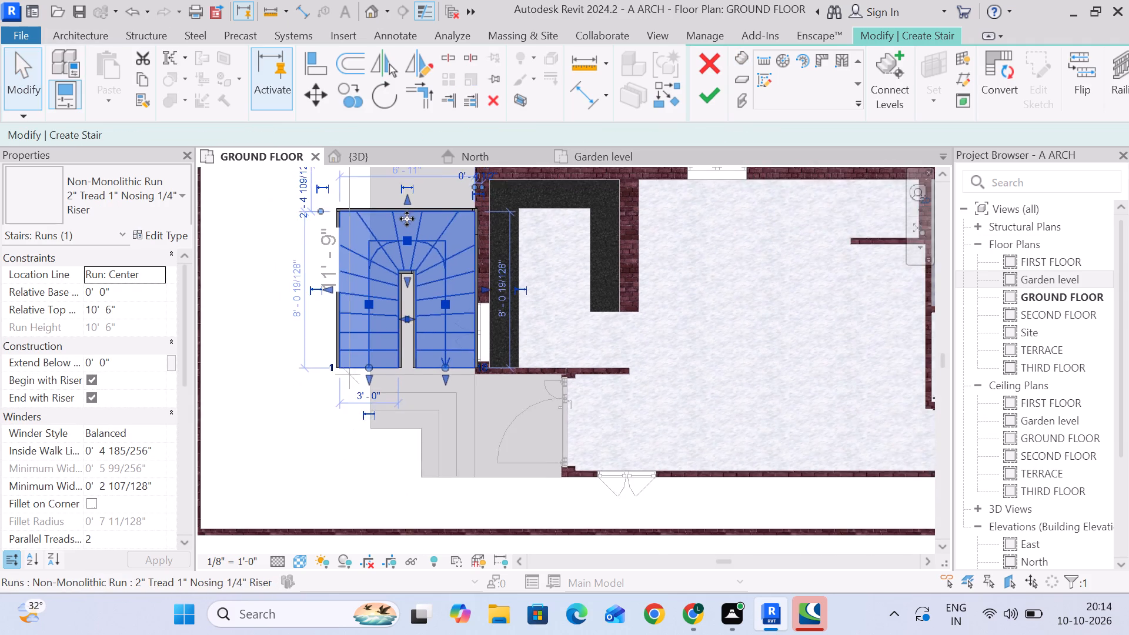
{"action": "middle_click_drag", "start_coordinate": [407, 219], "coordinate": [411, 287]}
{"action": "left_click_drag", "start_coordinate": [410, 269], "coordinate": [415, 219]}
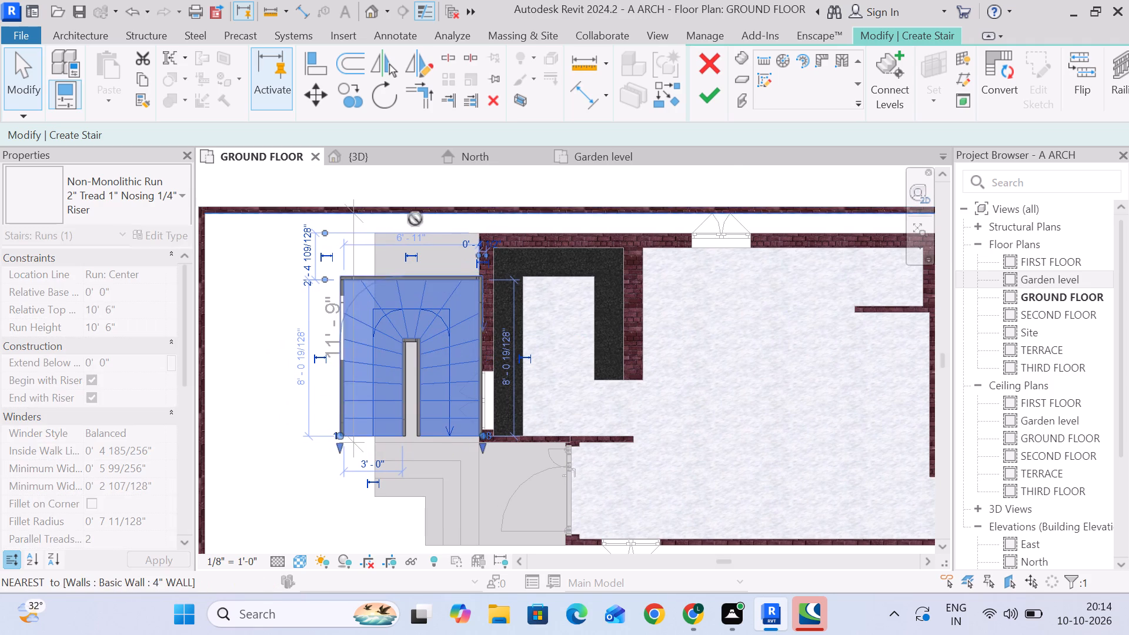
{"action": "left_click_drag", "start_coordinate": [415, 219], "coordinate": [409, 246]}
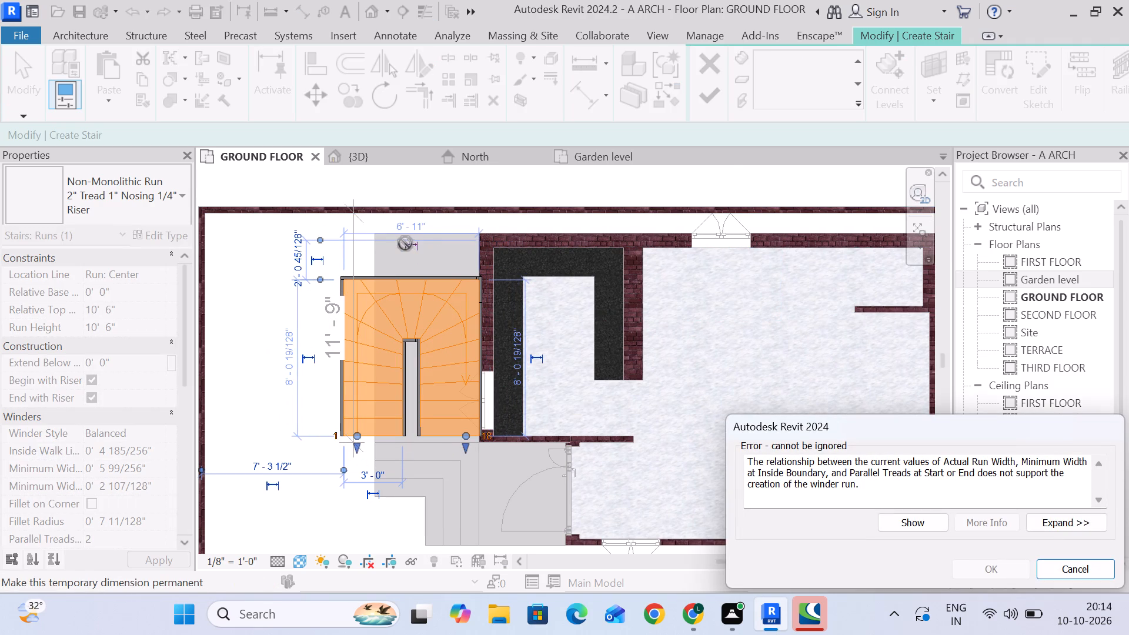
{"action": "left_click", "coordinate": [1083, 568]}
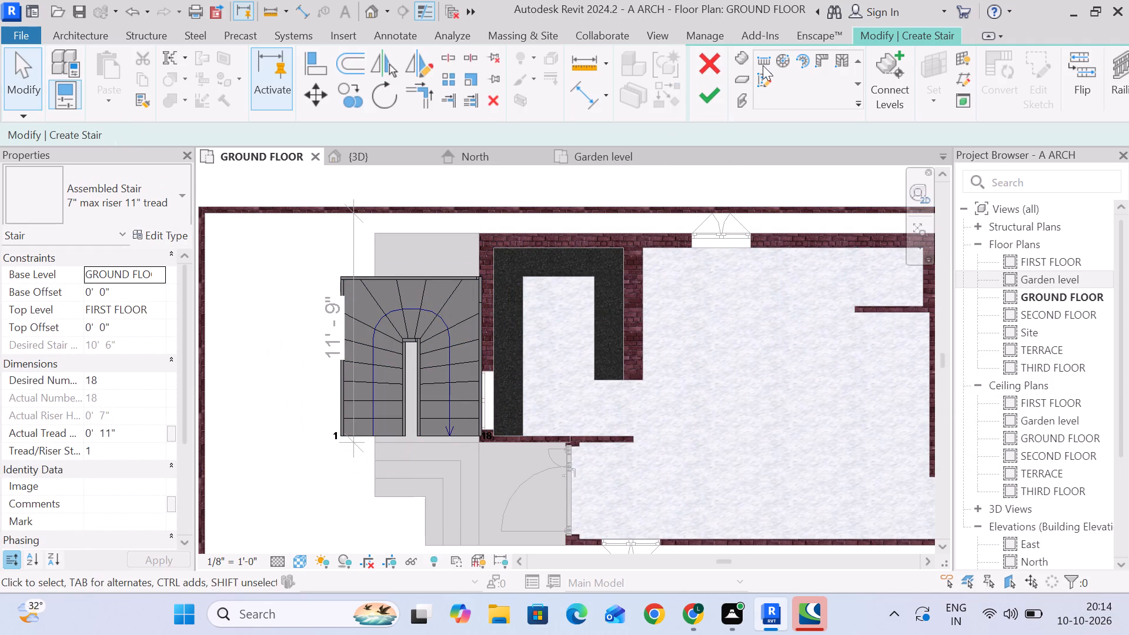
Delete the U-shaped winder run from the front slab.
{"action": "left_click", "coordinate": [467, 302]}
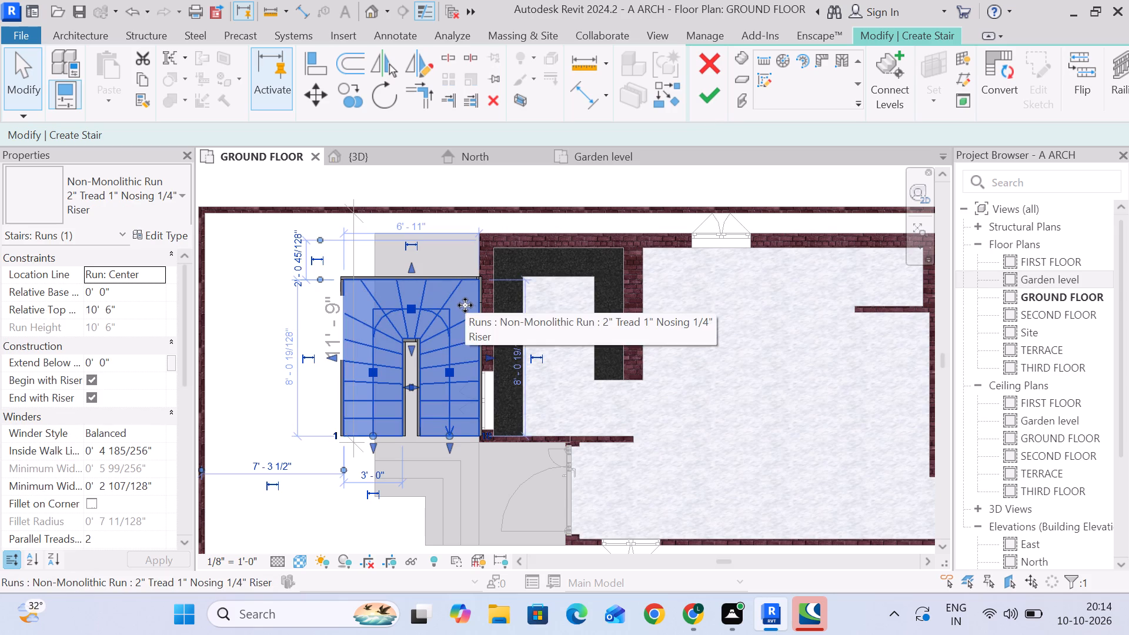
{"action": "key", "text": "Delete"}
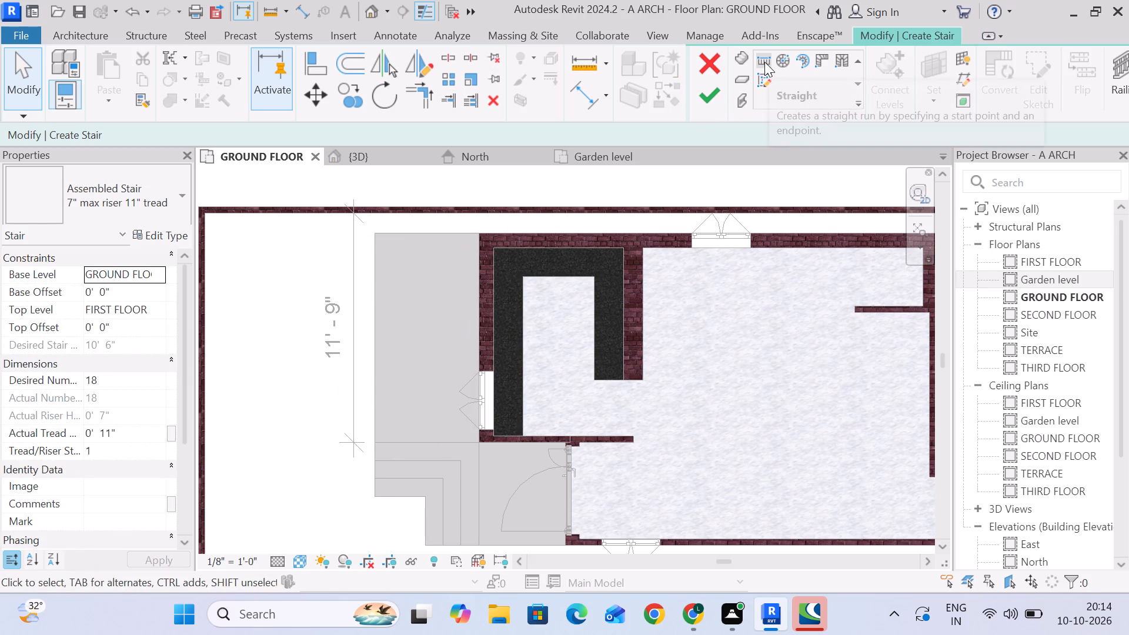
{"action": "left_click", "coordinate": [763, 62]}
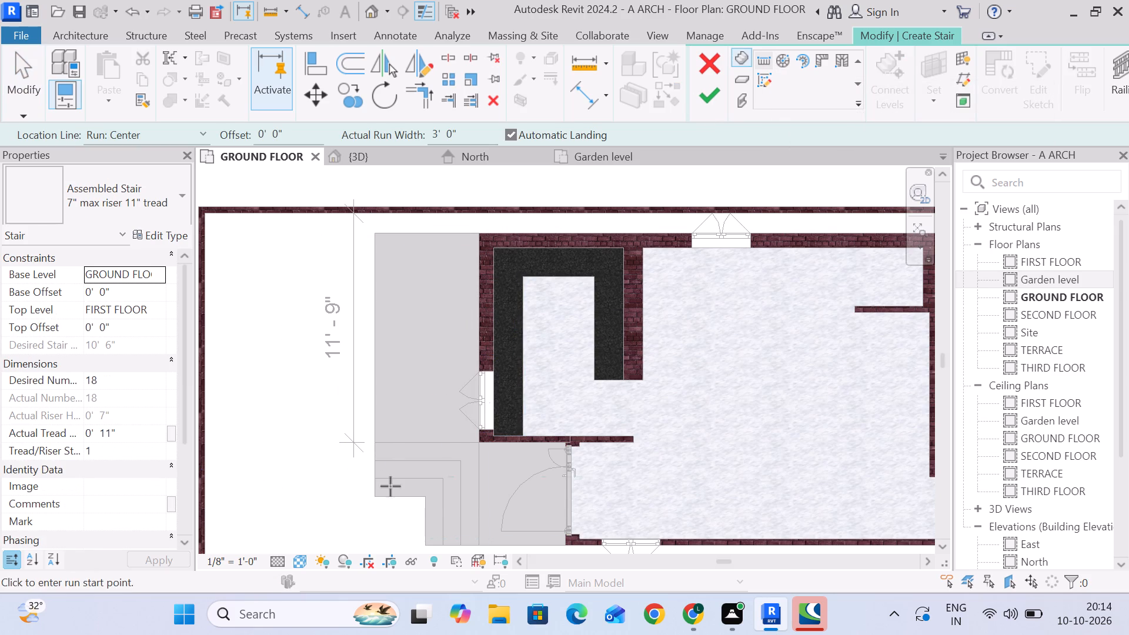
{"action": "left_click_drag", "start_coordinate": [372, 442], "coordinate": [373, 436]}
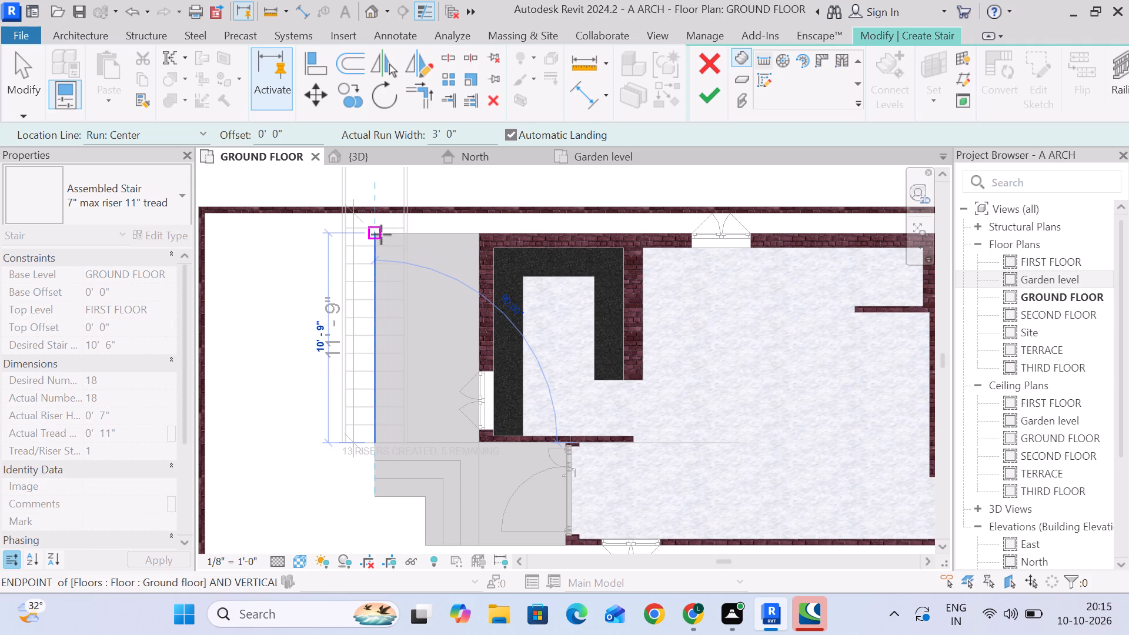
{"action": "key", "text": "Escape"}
Change the stair type to the Cast-In-Place Monolithic Stair.
{"action": "scroll", "coordinate": [110, 435], "scroll_direction": "down", "scroll_amount": 3}
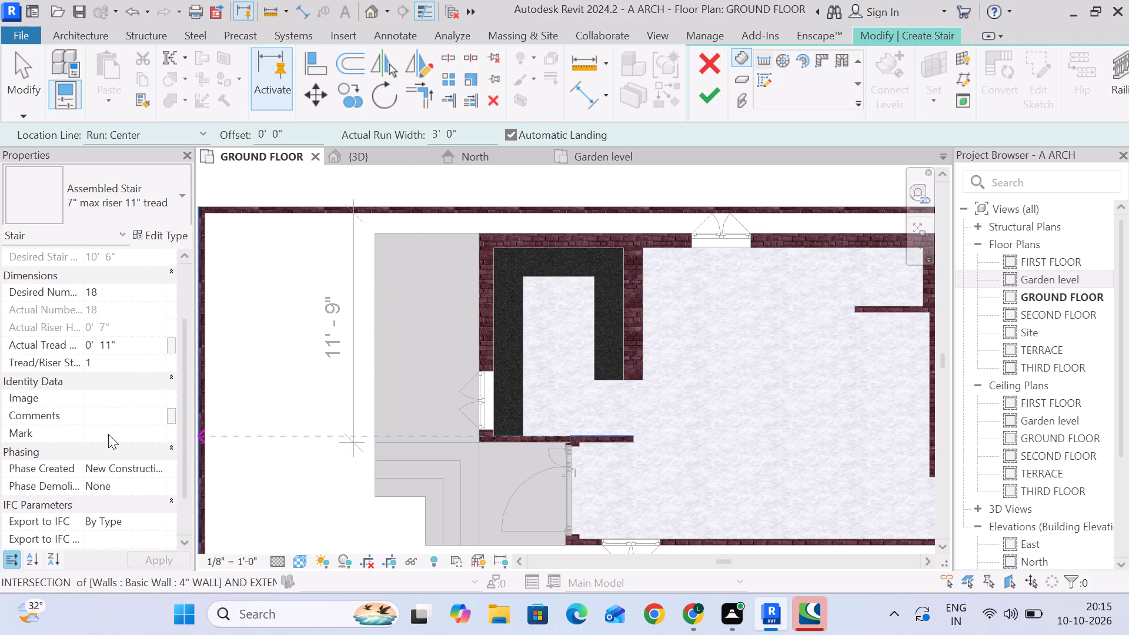
{"action": "scroll", "coordinate": [108, 427], "scroll_direction": "up", "scroll_amount": 2}
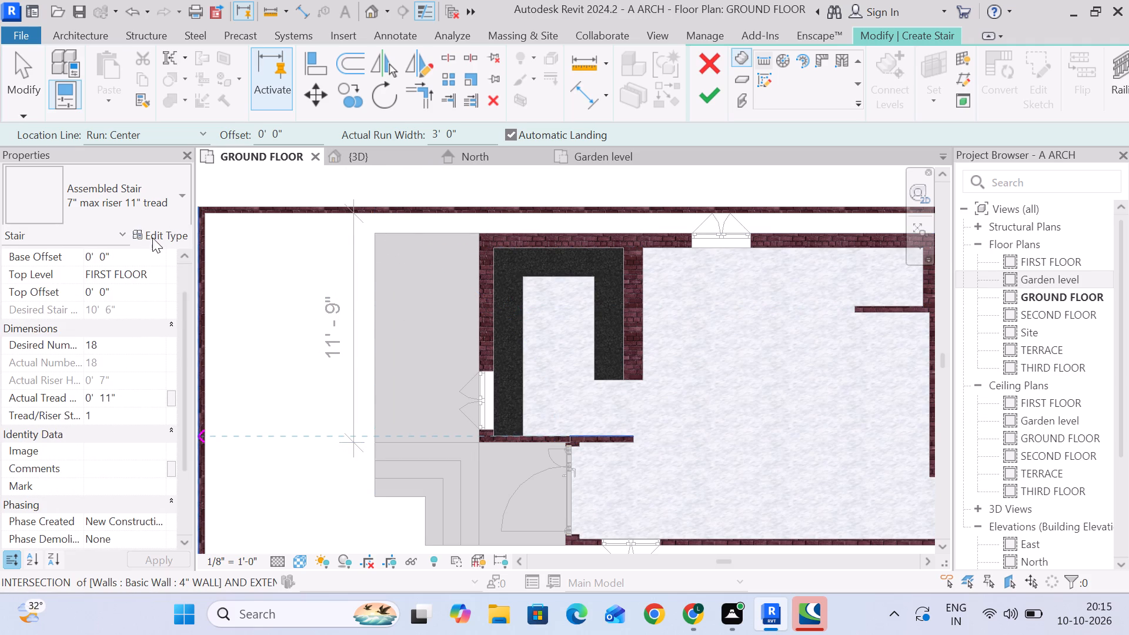
{"action": "left_click", "coordinate": [126, 205]}
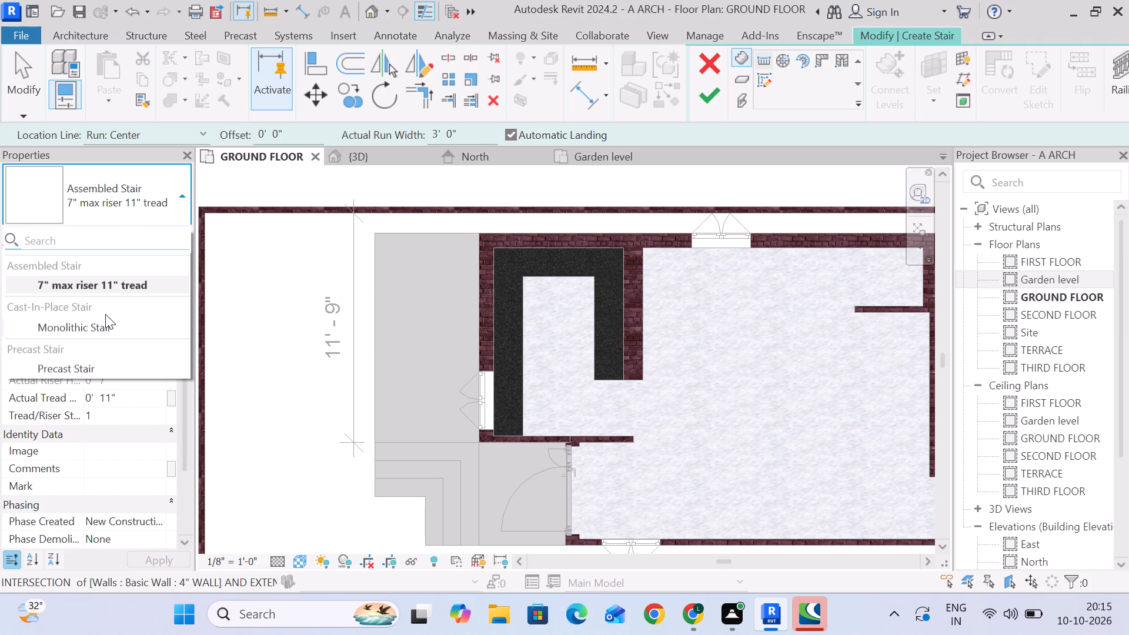
{"action": "left_click", "coordinate": [105, 328]}
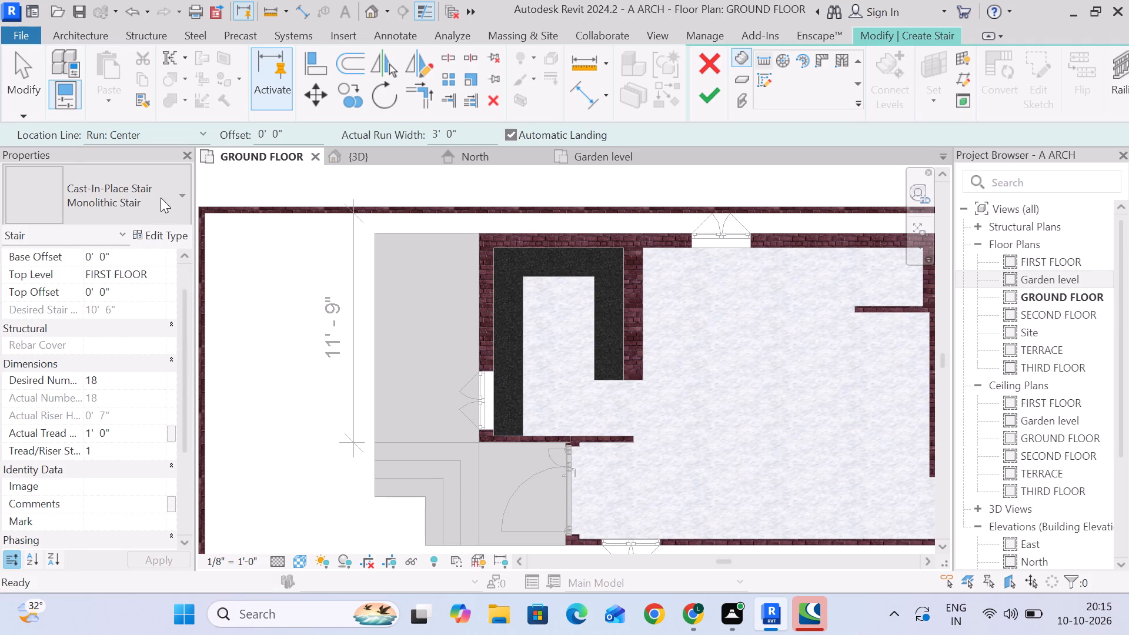
Set the Monolithic Stair type's maximum riser height to 6".
{"action": "left_click", "coordinate": [168, 235]}
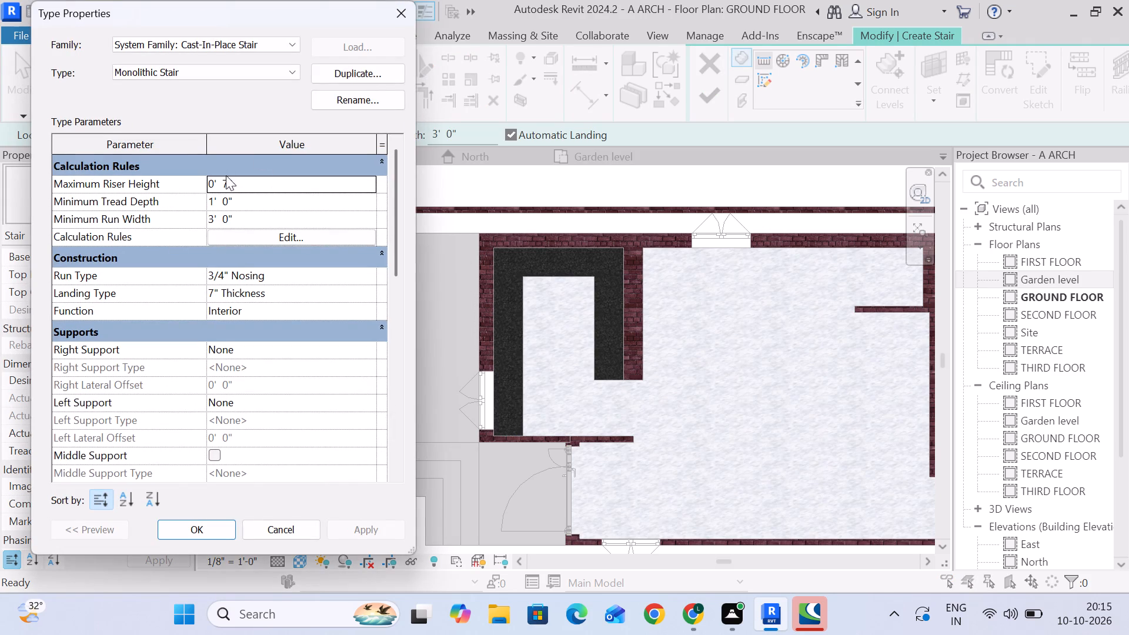
{"action": "left_click", "coordinate": [249, 188]}
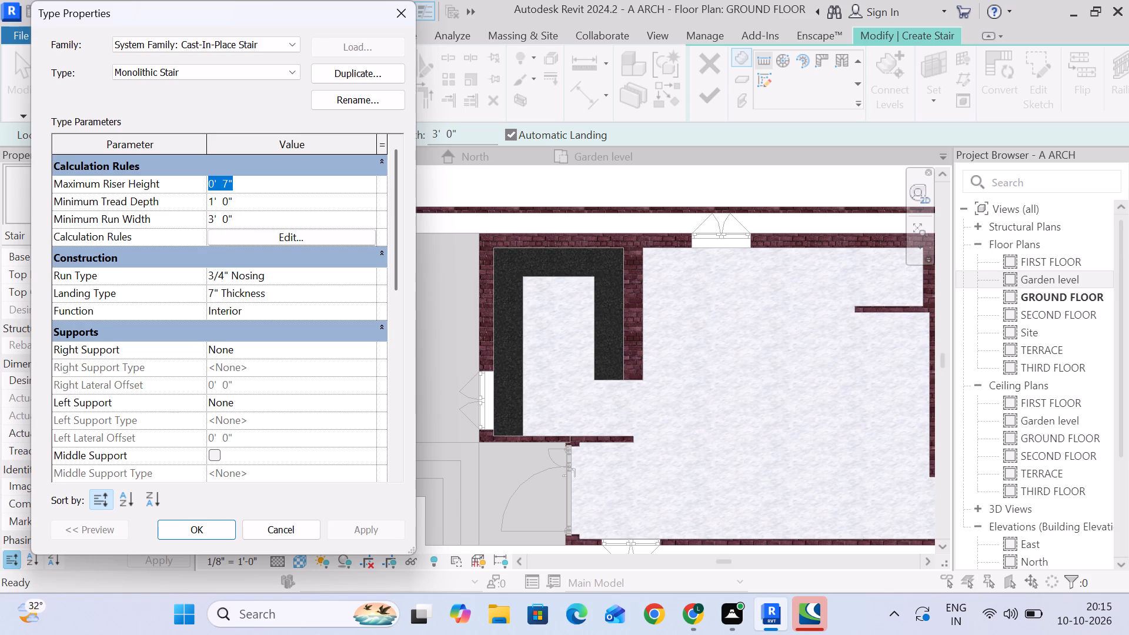
{"action": "key", "text": "6"}
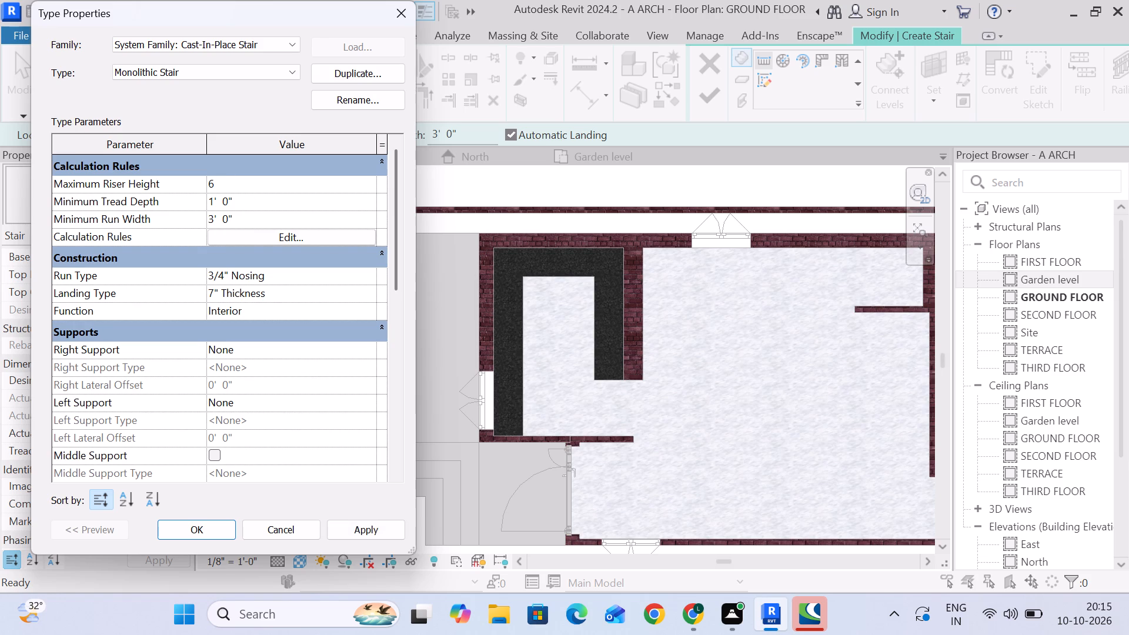
{"action": "key", "text": "shift+quotedbl"}
{"action": "key", "text": "Return"}
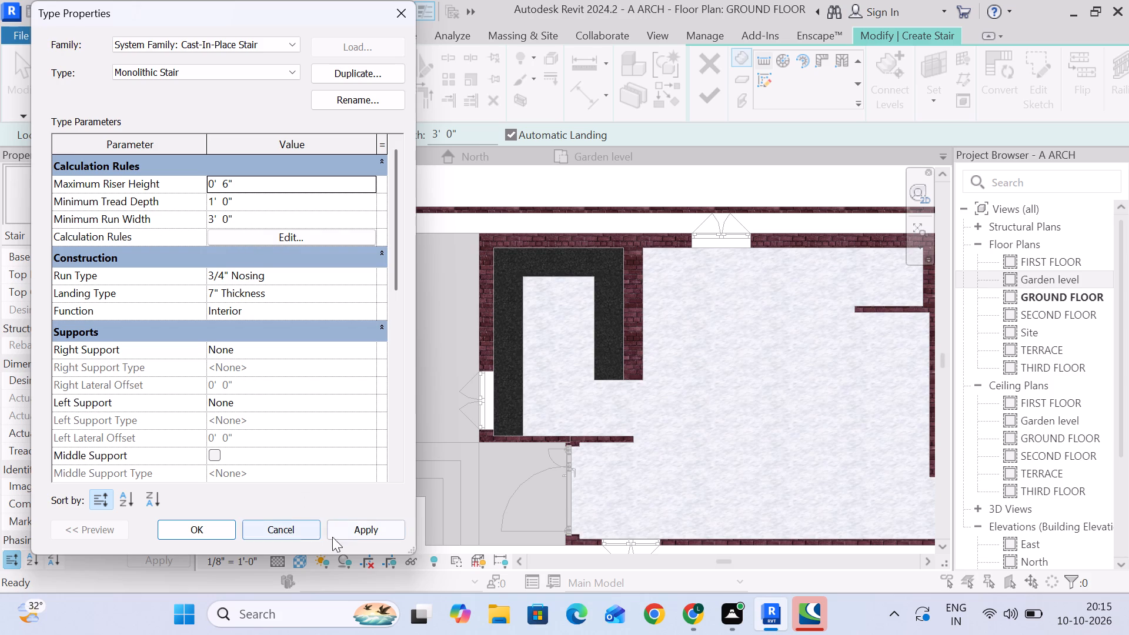
{"action": "left_click", "coordinate": [354, 536]}
{"action": "left_click", "coordinate": [211, 529]}
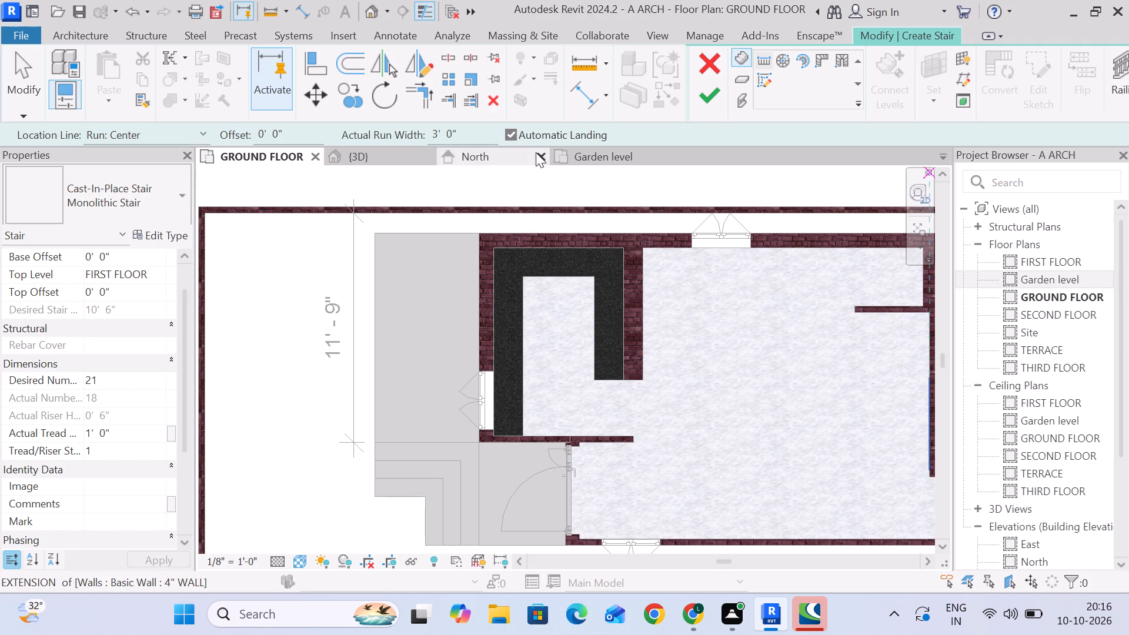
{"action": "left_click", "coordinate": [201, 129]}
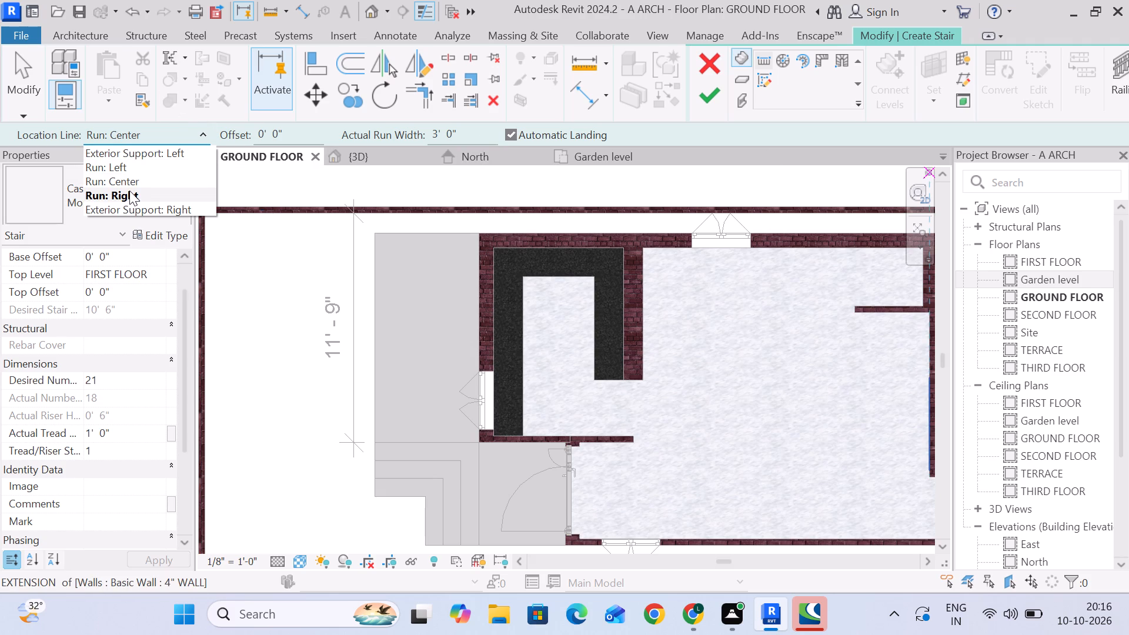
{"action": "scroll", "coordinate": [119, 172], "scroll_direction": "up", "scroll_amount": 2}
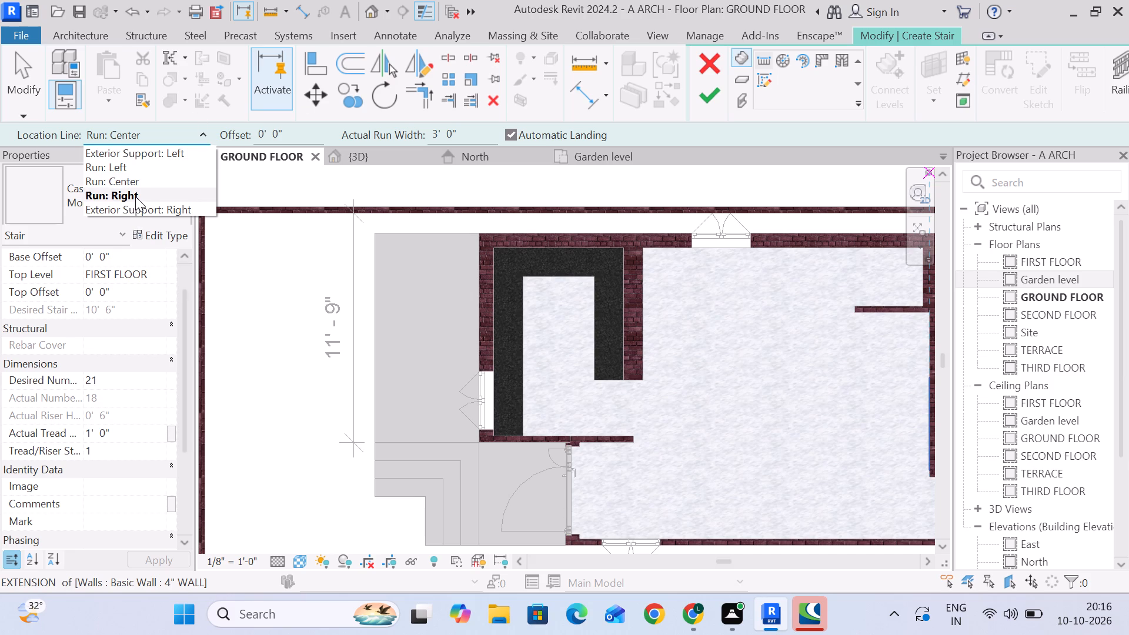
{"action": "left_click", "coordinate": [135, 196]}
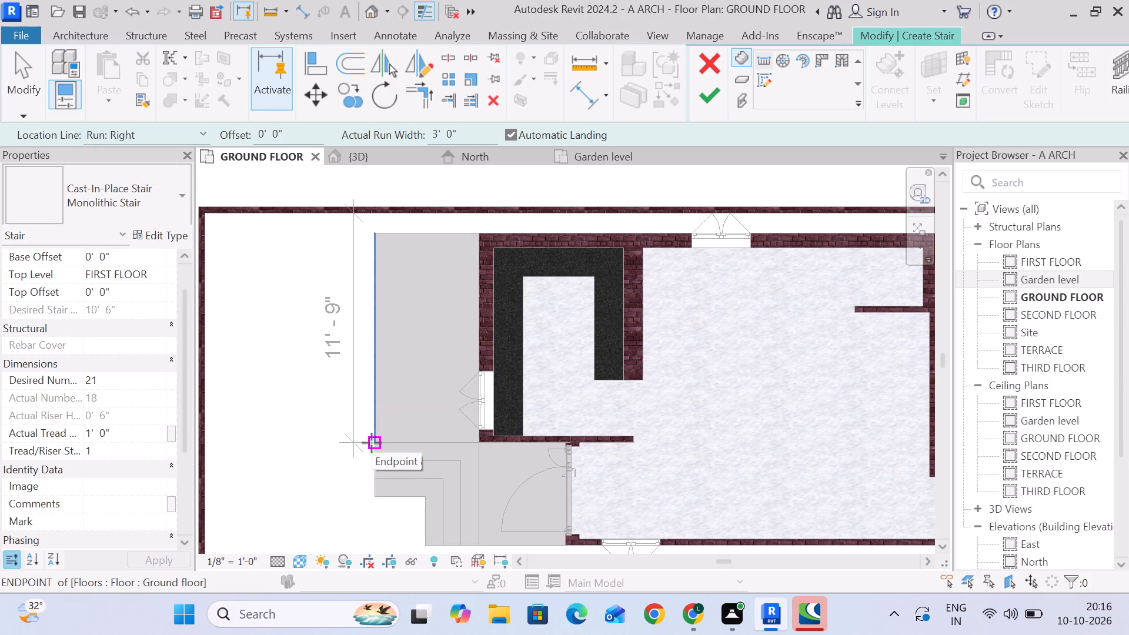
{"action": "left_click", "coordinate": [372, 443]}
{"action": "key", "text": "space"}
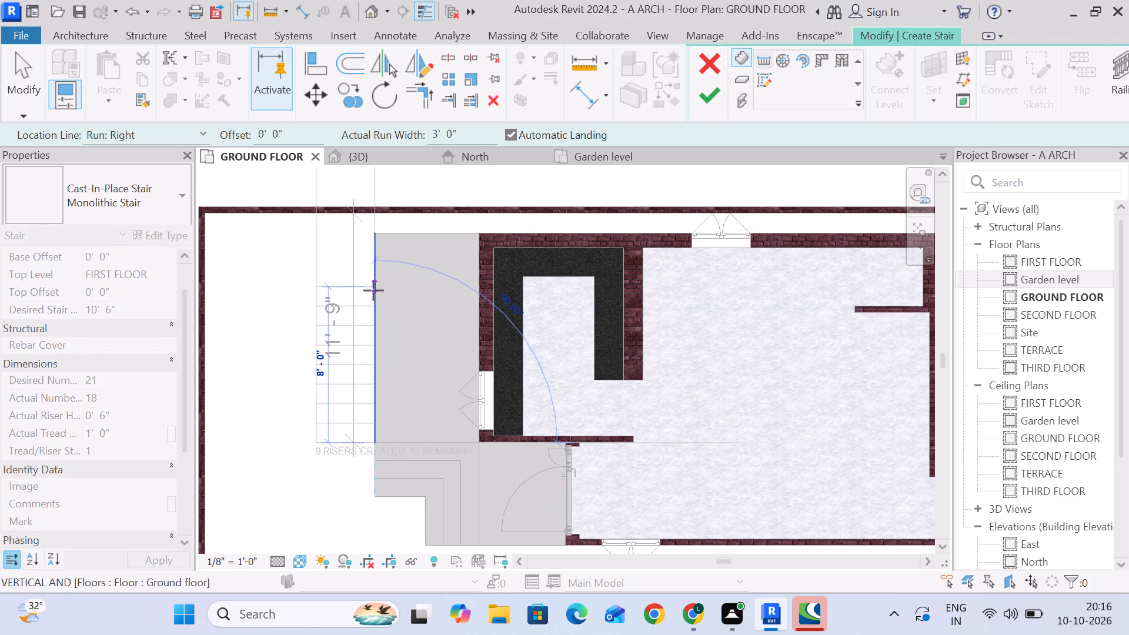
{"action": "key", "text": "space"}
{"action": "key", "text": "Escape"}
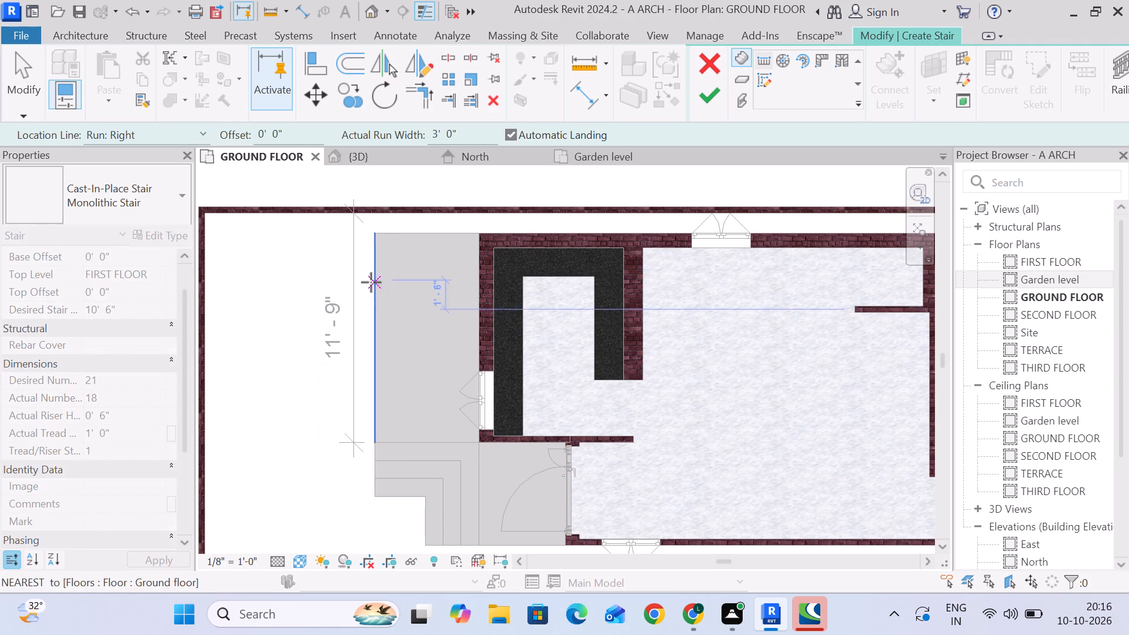
Draw two straight 3' wide runs with location line Run: Left, one up the slab's outer edge, the other back along the house wall.
{"action": "left_click", "coordinate": [194, 135]}
{"action": "left_click", "coordinate": [153, 173]}
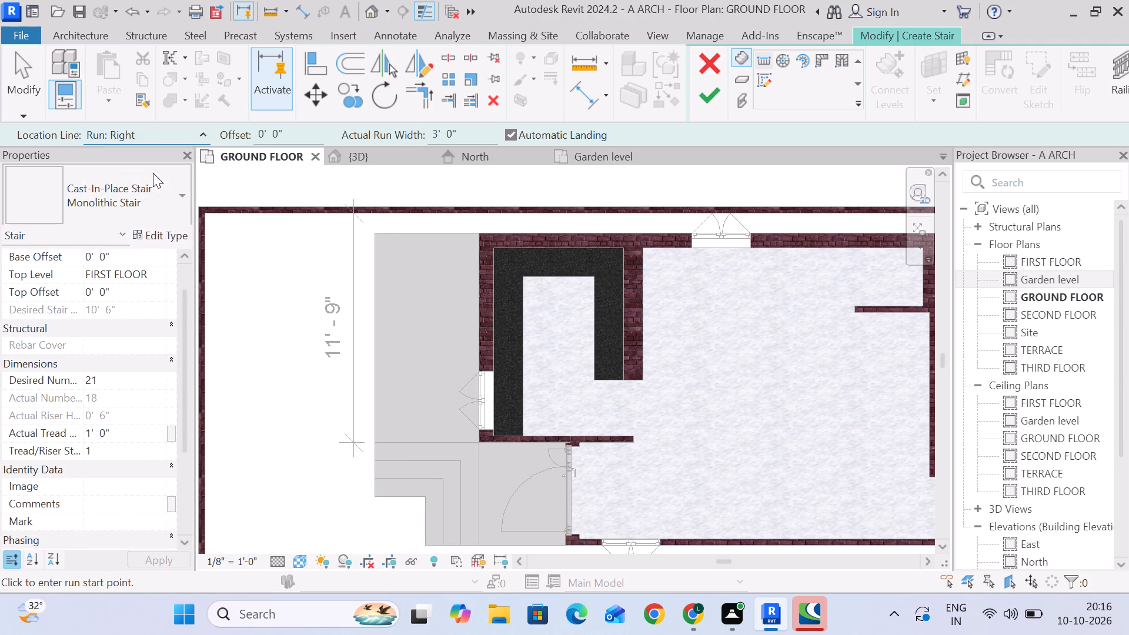
{"action": "left_click", "coordinate": [373, 440]}
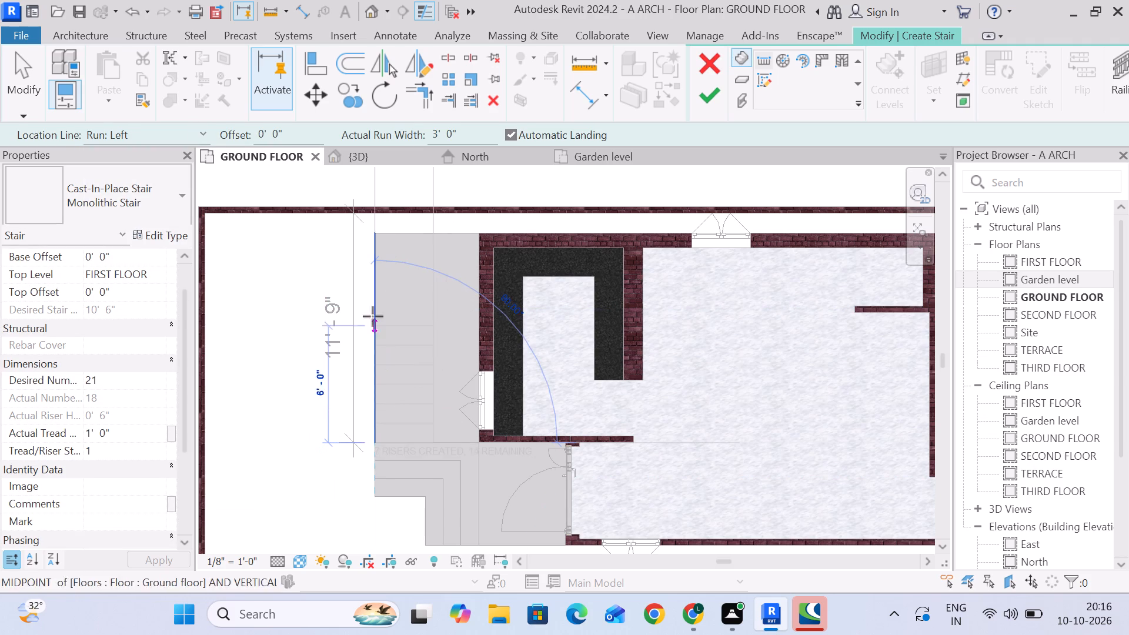
{"action": "left_click", "coordinate": [373, 234]}
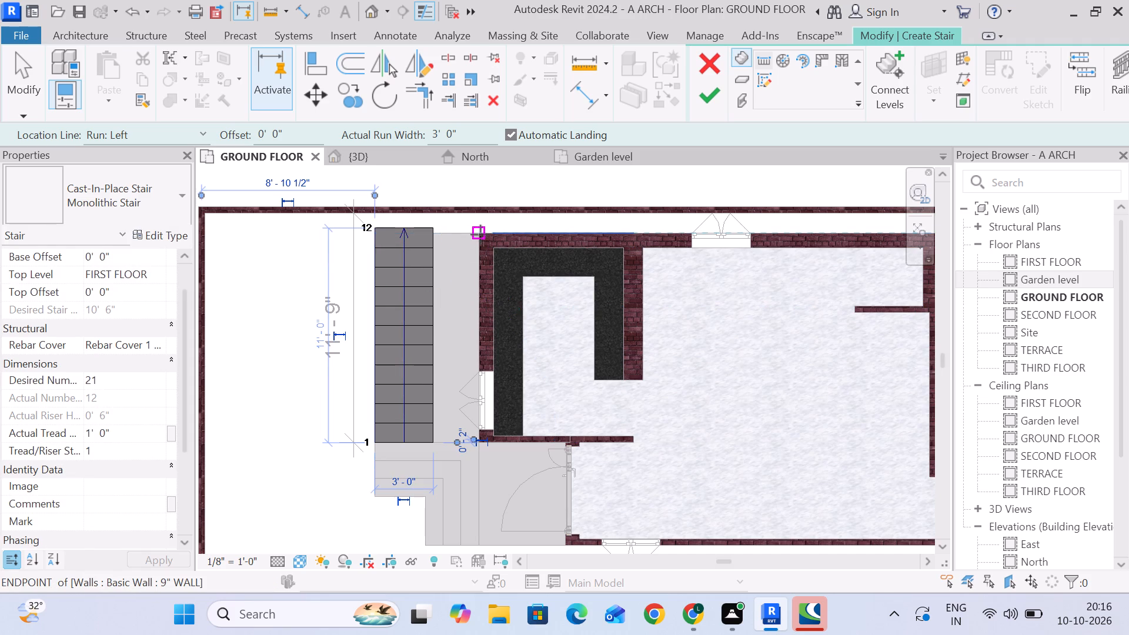
{"action": "left_click", "coordinate": [482, 232]}
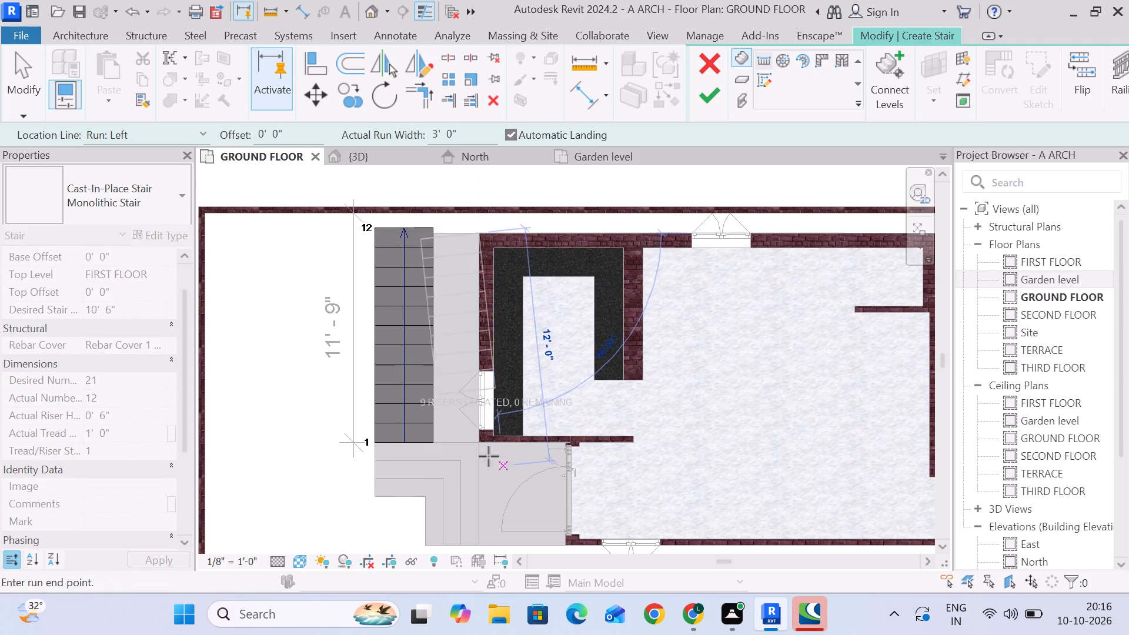
{"action": "left_click", "coordinate": [480, 443]}
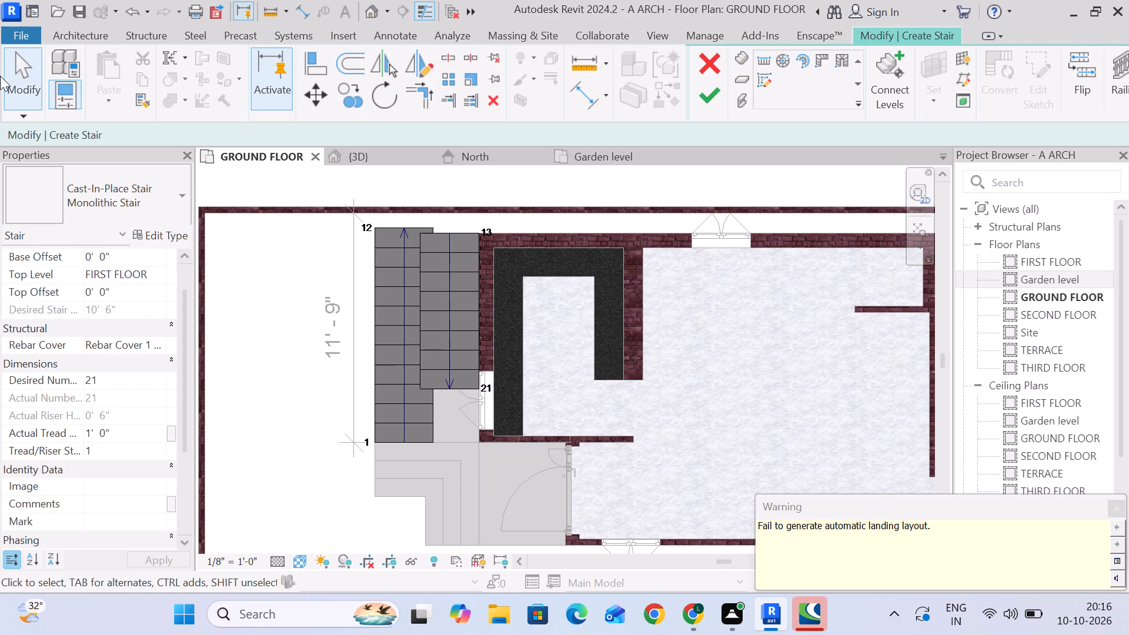
Check the type properties of the run along the slab's outer edge.
{"action": "left_click", "coordinate": [25, 69]}
{"action": "left_click", "coordinate": [408, 413]}
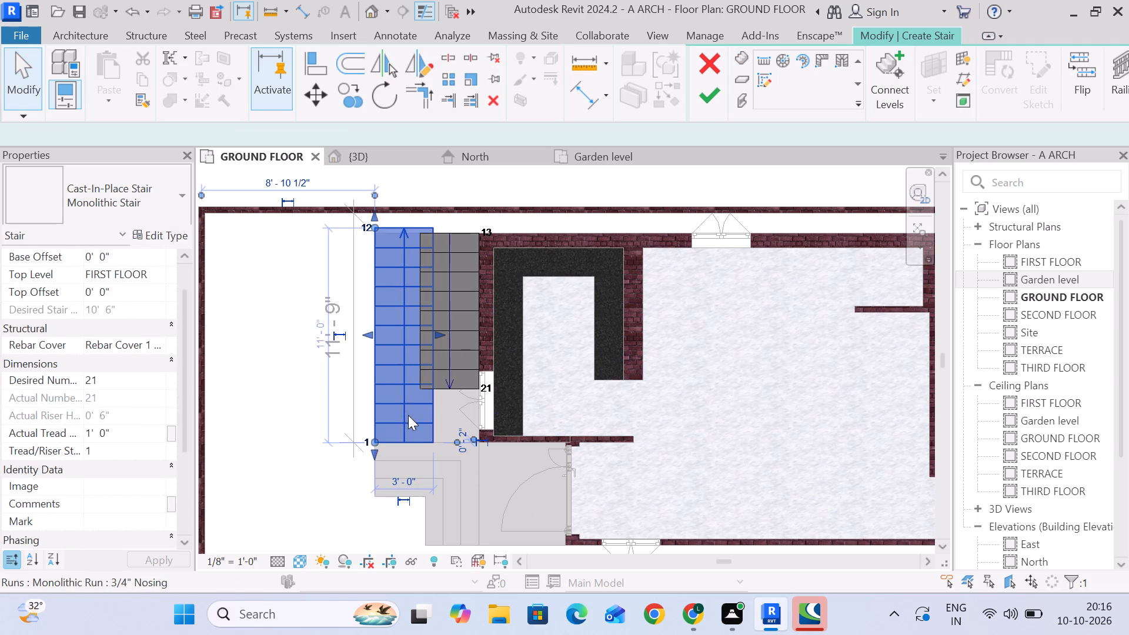
{"action": "scroll", "coordinate": [105, 349], "scroll_direction": "up", "scroll_amount": 3}
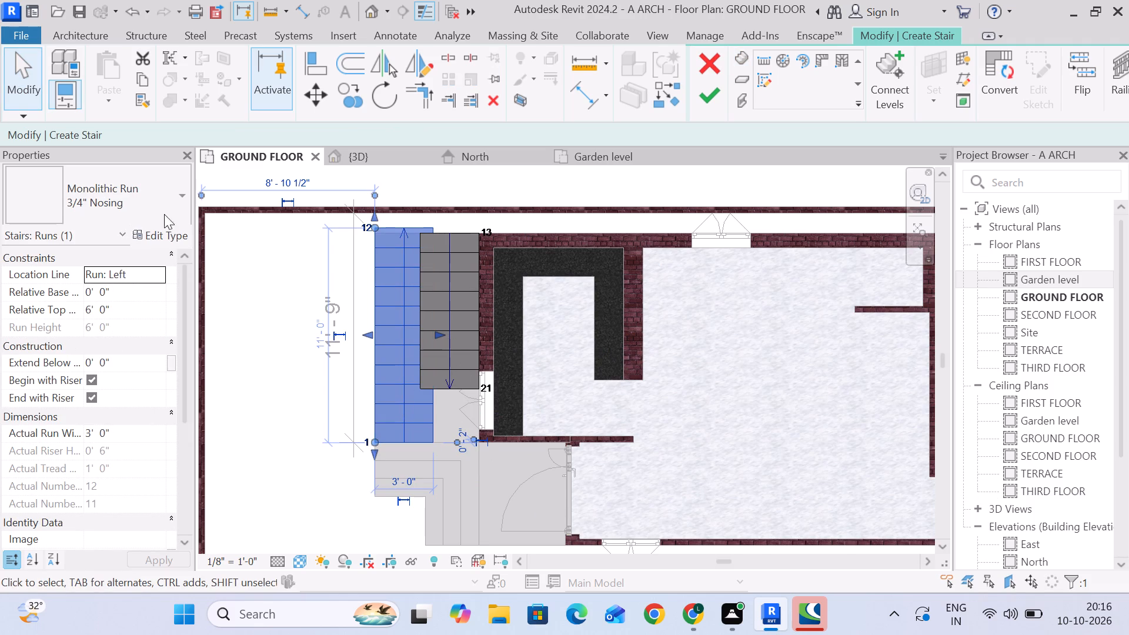
{"action": "left_click", "coordinate": [176, 245]}
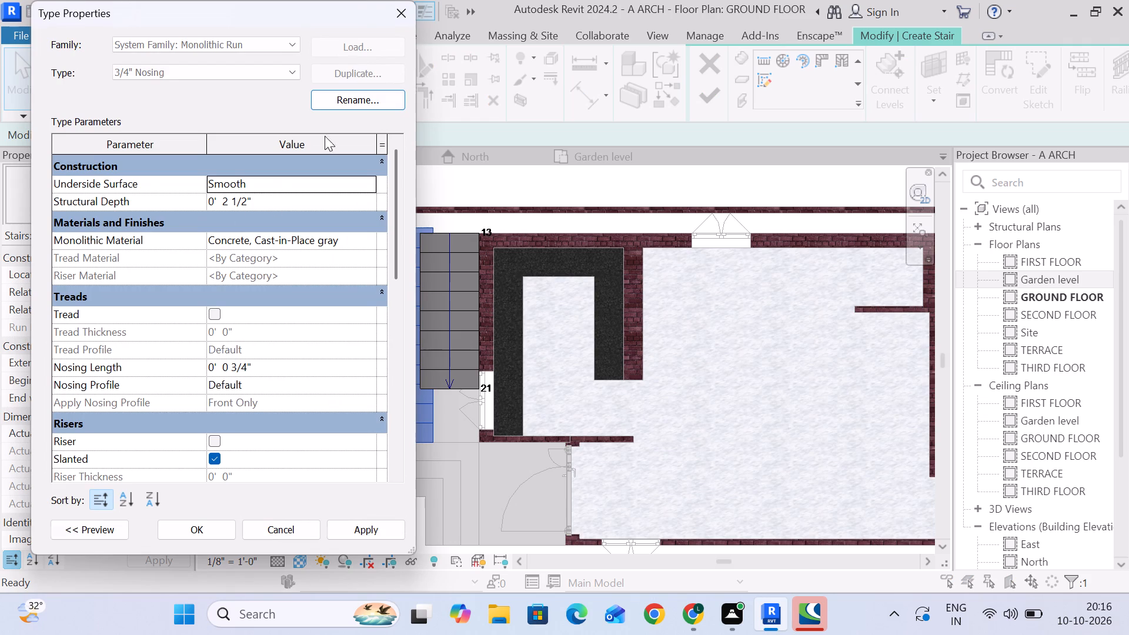
{"action": "left_click", "coordinate": [396, 19]}
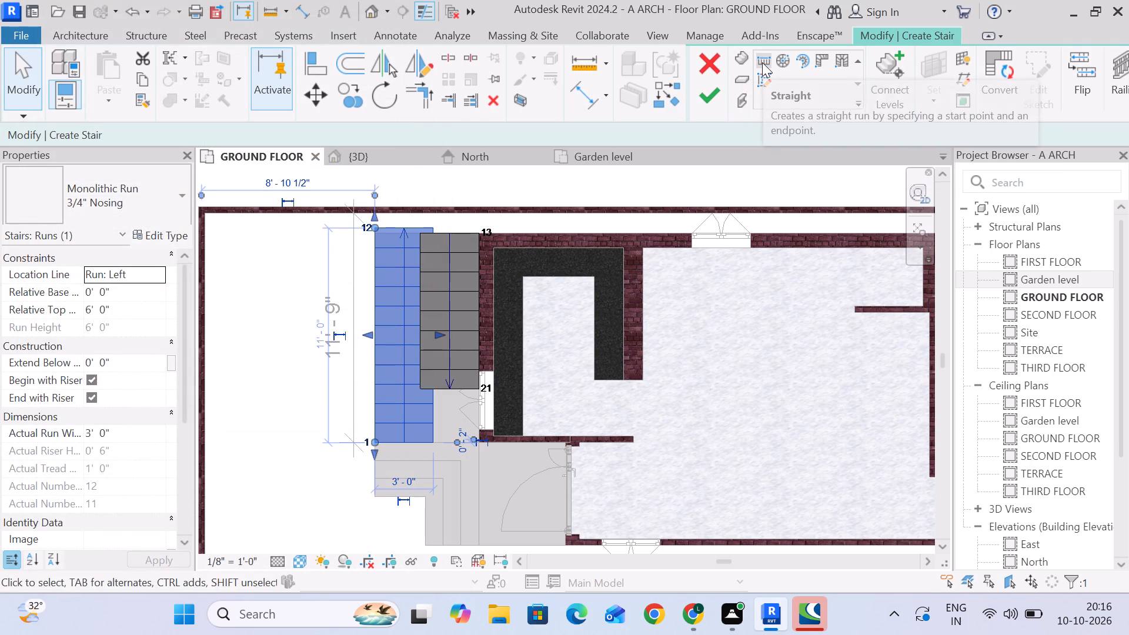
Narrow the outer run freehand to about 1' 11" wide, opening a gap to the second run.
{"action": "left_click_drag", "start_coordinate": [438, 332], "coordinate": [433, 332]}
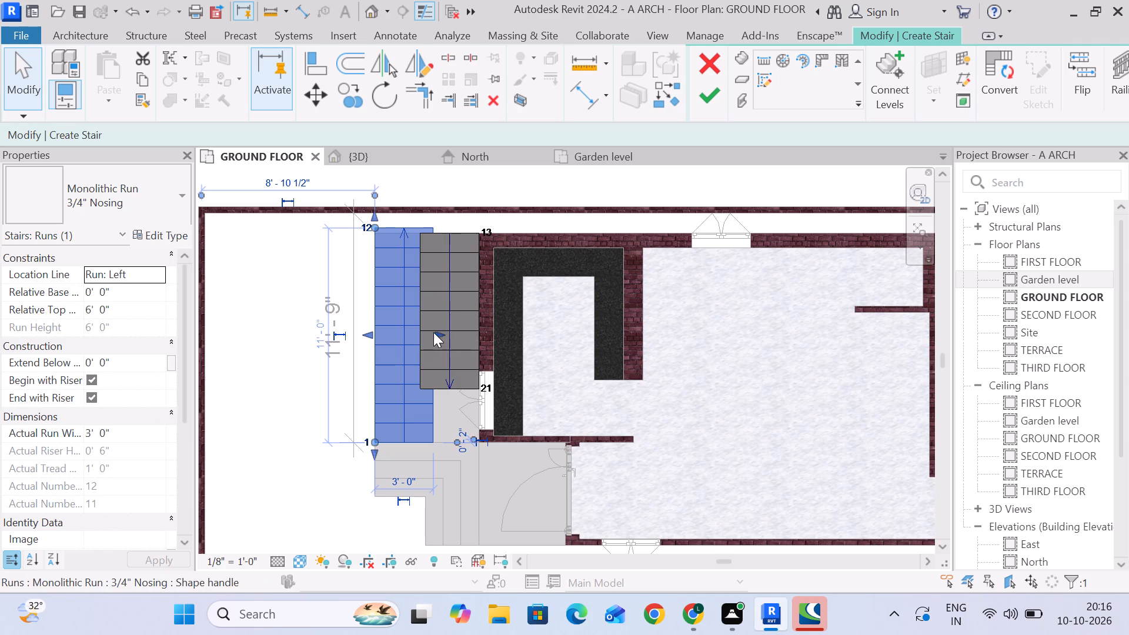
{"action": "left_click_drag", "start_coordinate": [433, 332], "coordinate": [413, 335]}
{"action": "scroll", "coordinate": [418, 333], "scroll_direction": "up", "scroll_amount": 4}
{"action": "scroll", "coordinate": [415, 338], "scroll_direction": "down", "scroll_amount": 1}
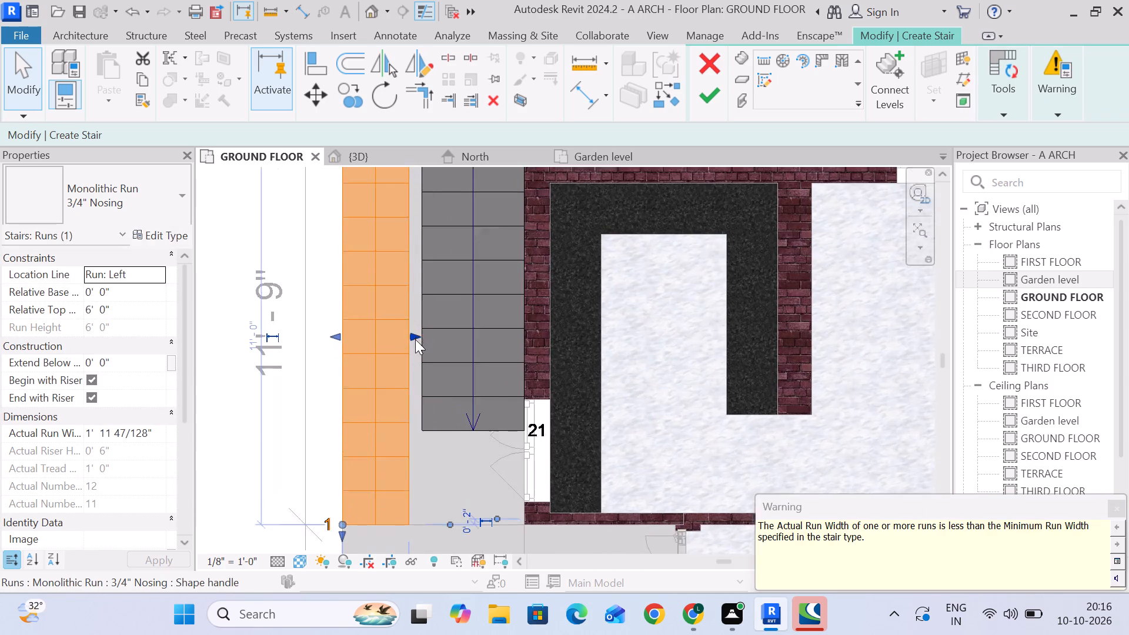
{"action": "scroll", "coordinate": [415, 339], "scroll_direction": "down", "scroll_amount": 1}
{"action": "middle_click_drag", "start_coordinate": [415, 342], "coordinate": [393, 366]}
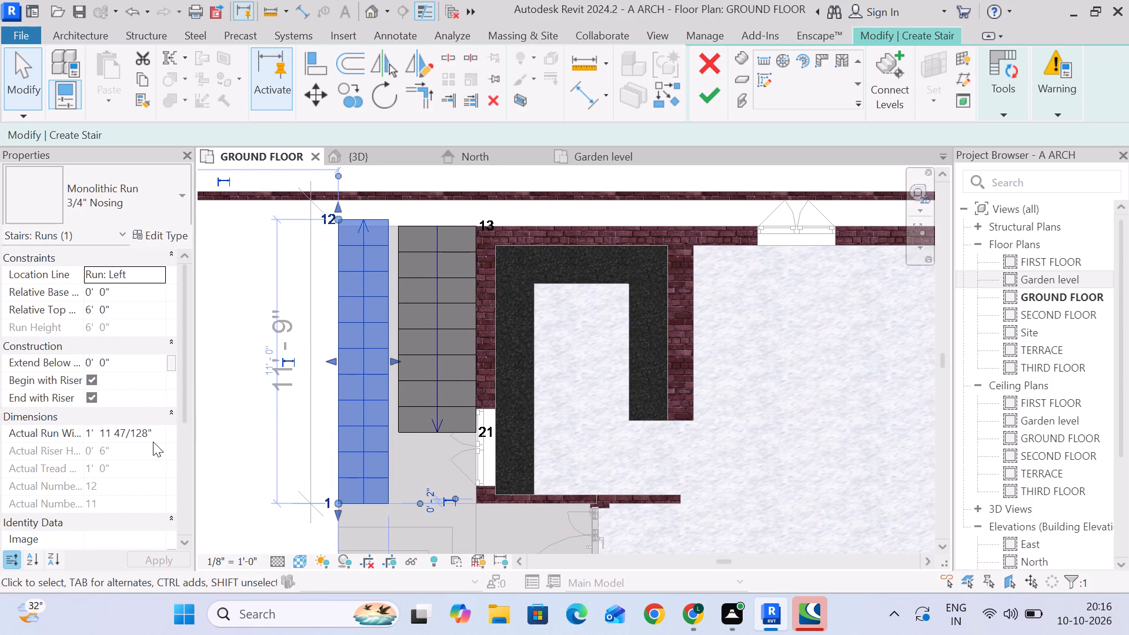
Set the outer run's actual run width to 2' 5".
{"action": "left_click", "coordinate": [158, 436]}
{"action": "left_click_drag", "start_coordinate": [165, 434], "coordinate": [109, 434]}
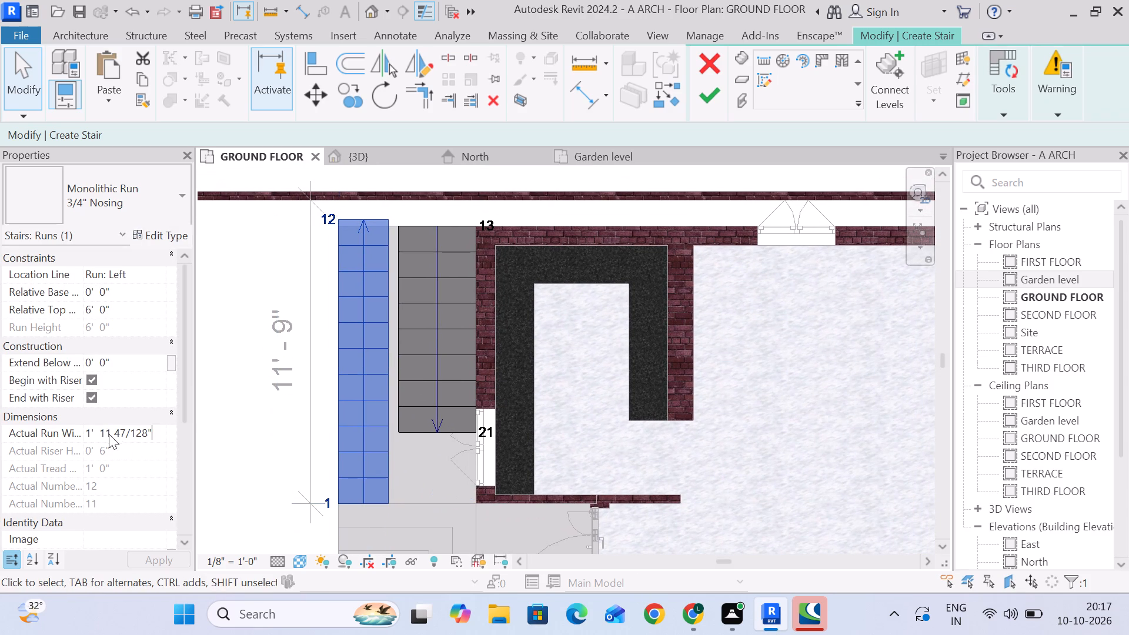
{"action": "left_click_drag", "start_coordinate": [109, 434], "coordinate": [79, 434]}
{"action": "left_click", "coordinate": [164, 435]}
{"action": "left_click_drag", "start_coordinate": [162, 435], "coordinate": [72, 435]}
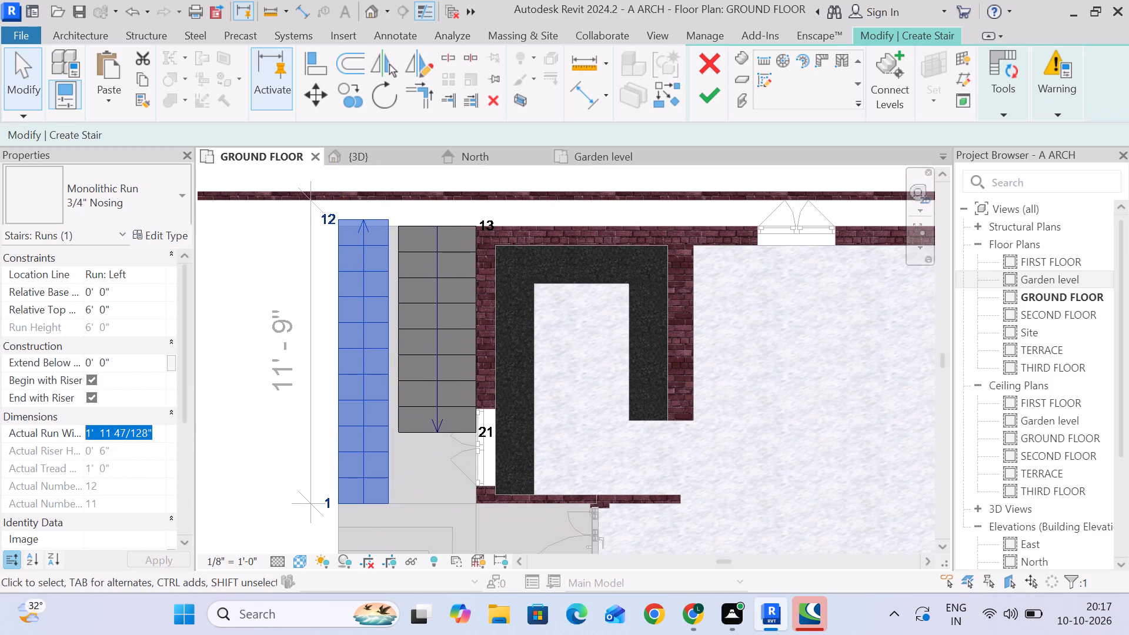
{"action": "left_click_drag", "start_coordinate": [72, 435], "coordinate": [71, 435]}
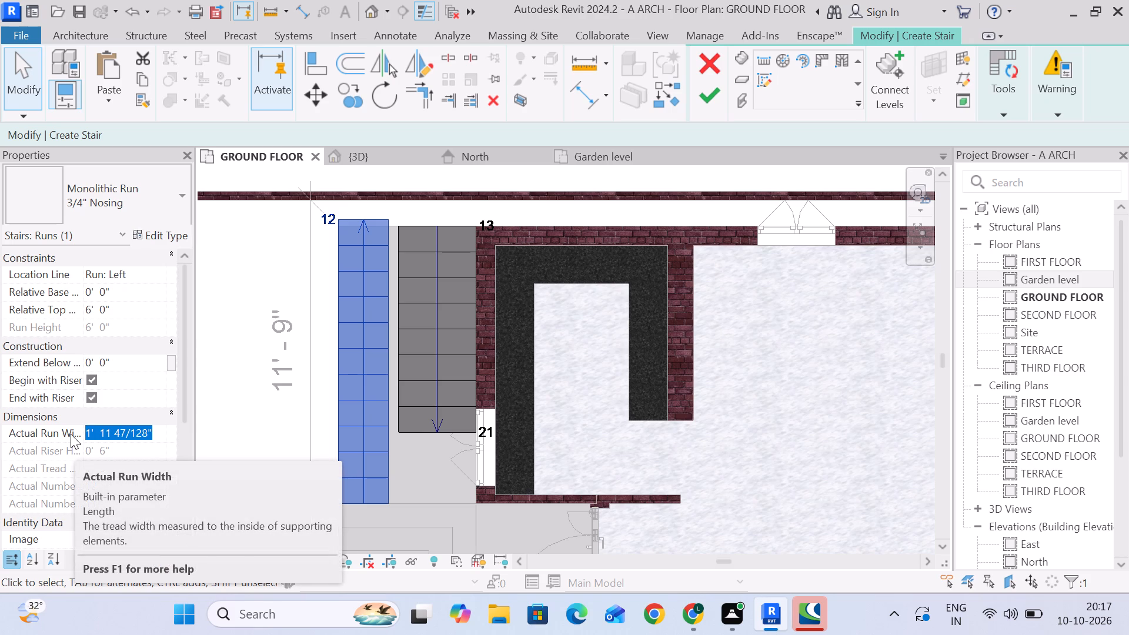
{"action": "type", "text": "2'"}
{"action": "type", "text": "5\"\\"}
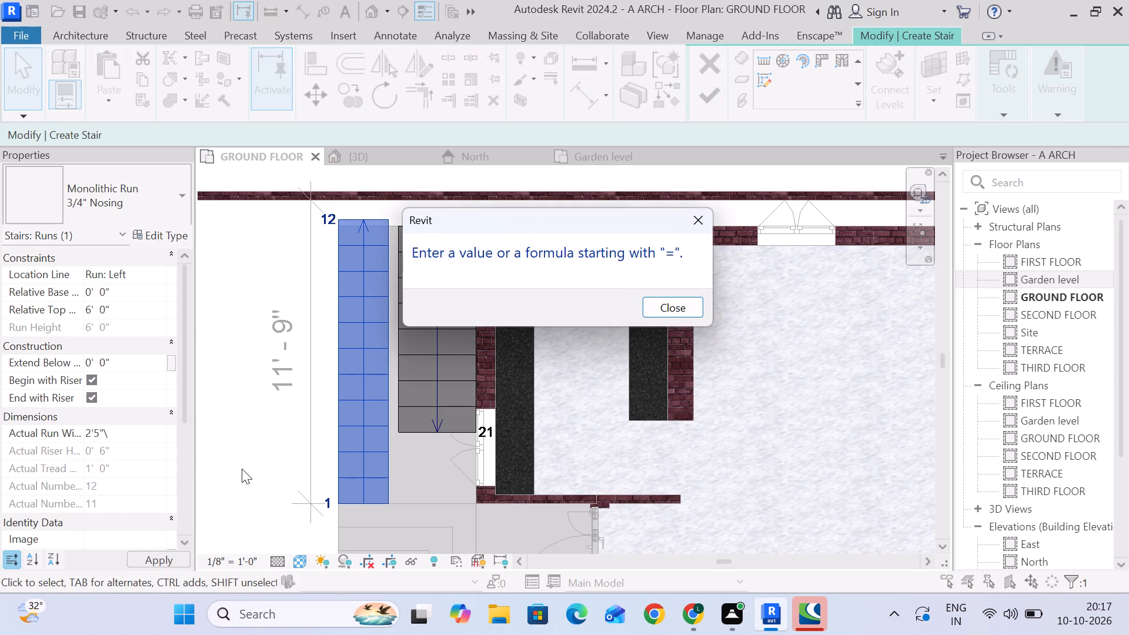
{"action": "key", "text": "BackSpace"}
{"action": "left_click", "coordinate": [141, 437]}
{"action": "left_click", "coordinate": [141, 437]}
{"action": "left_click", "coordinate": [662, 302]}
{"action": "left_click", "coordinate": [155, 429]}
{"action": "left_click_drag", "start_coordinate": [158, 433], "coordinate": [132, 433]}
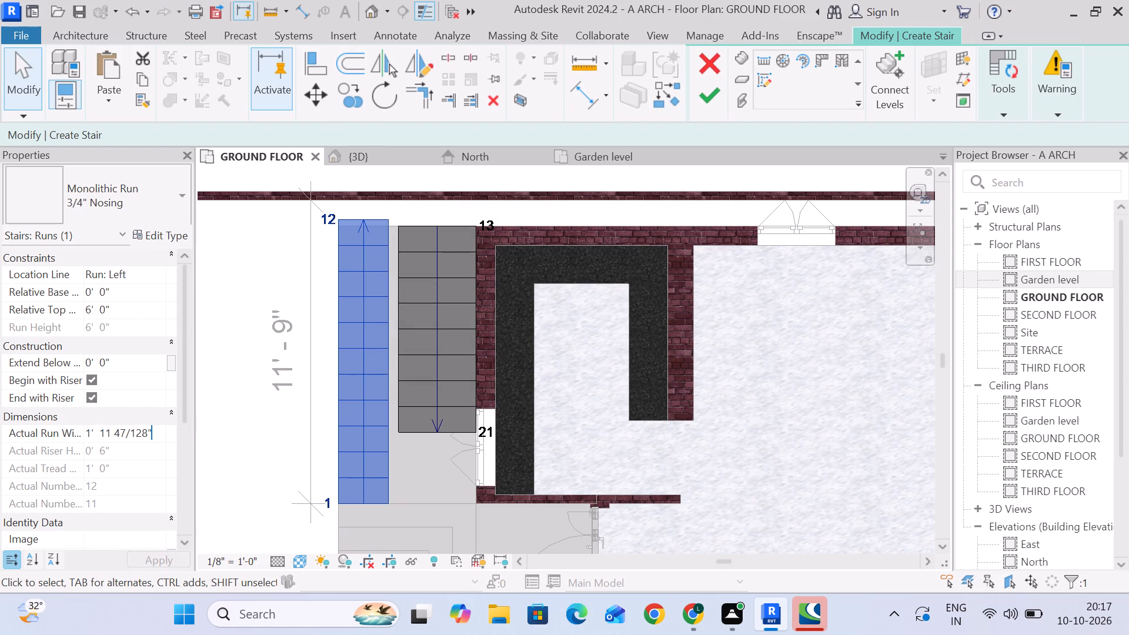
{"action": "left_click_drag", "start_coordinate": [132, 433], "coordinate": [41, 433]}
{"action": "key", "text": "2"}
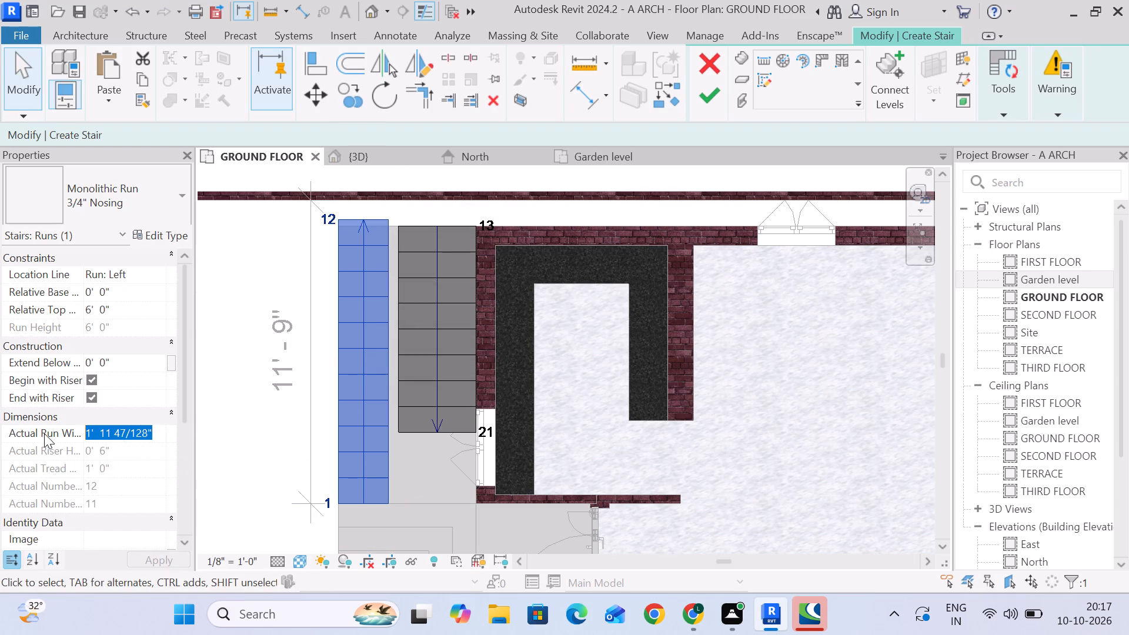
{"action": "key", "text": "apostrophe"}
{"action": "key", "text": "5"}
{"action": "key", "text": "shift+quotedbl"}
{"action": "key", "text": "Return"}
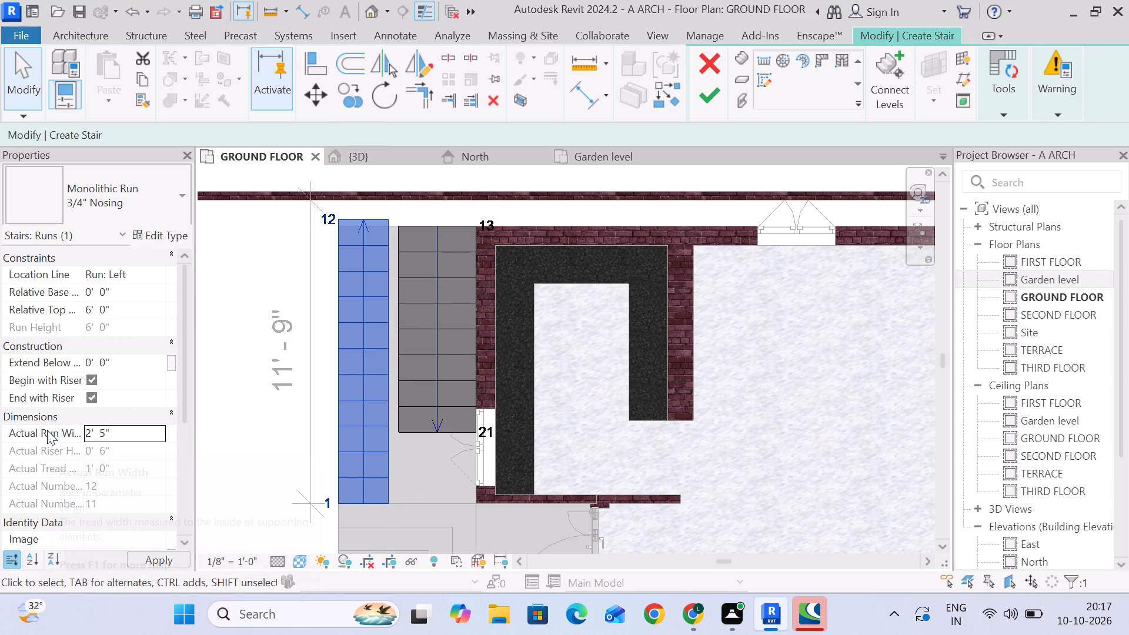
{"action": "left_click", "coordinate": [241, 407]}
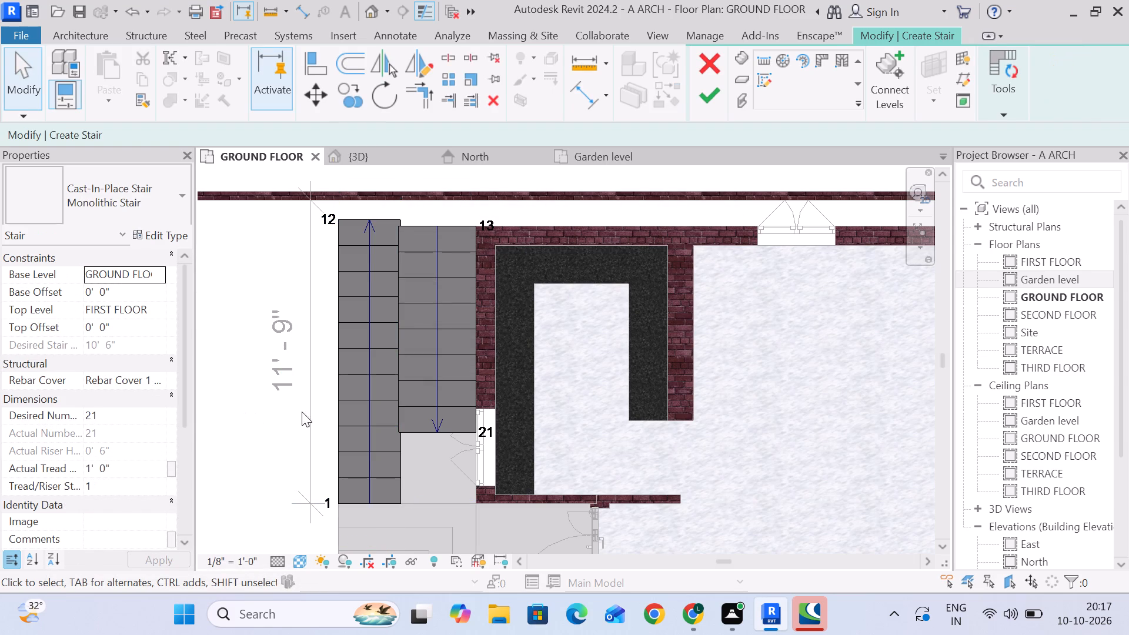
Set the actual run width of the run beside the house wall to 2' 5".
{"action": "left_click", "coordinate": [415, 421]}
{"action": "left_click", "coordinate": [149, 437]}
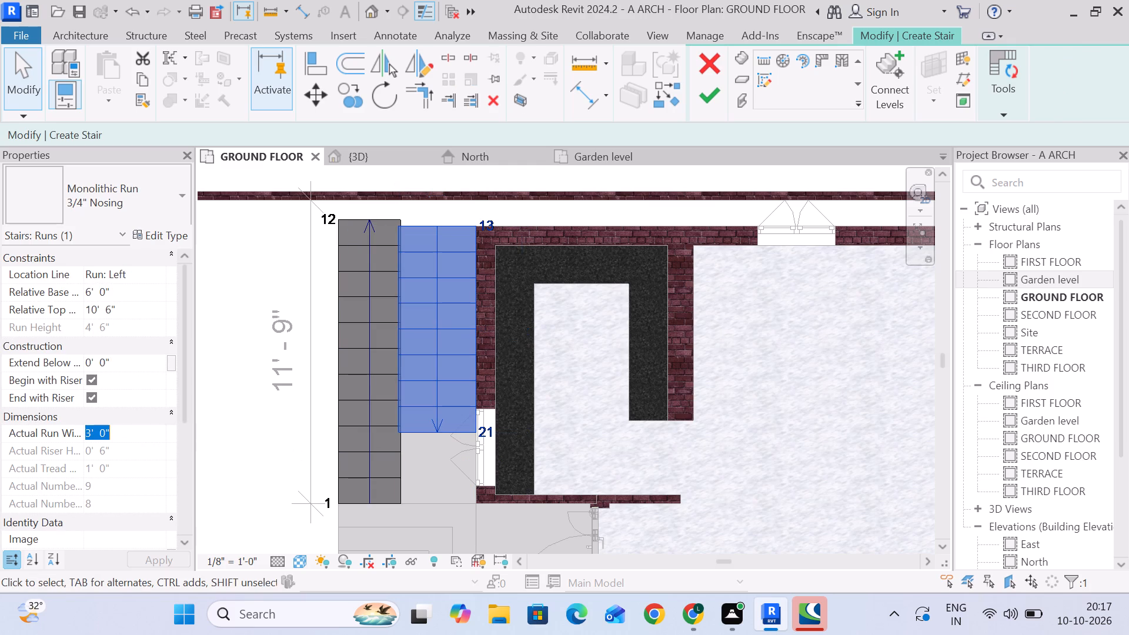
{"action": "key", "text": "2"}
{"action": "type", "text": "'5\""}
{"action": "key", "text": "Return"}
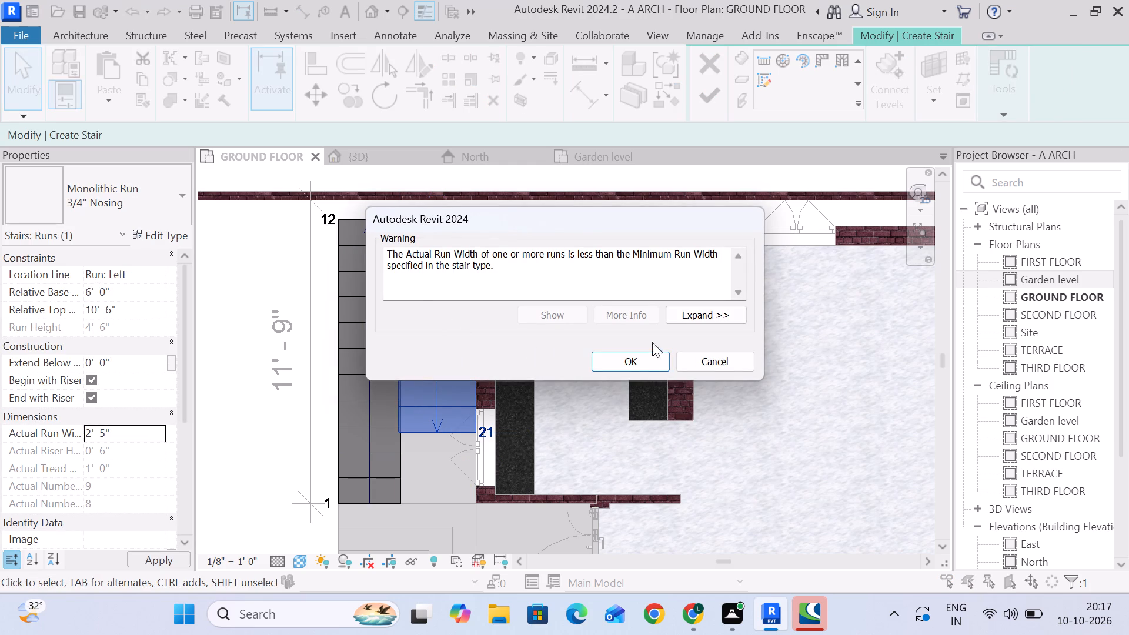
{"action": "left_click", "coordinate": [640, 364]}
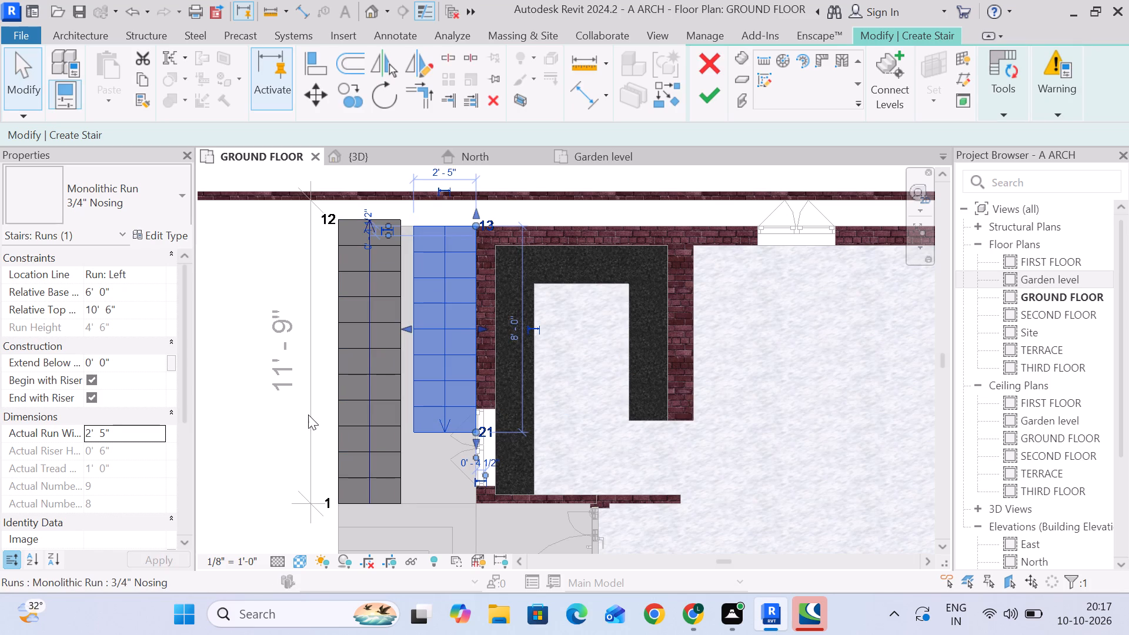
Shift the outer run along the slab's outer edge towards the entrance steps, away from the compound wall.
{"action": "scroll", "coordinate": [316, 415], "scroll_direction": "down", "scroll_amount": 2}
{"action": "scroll", "coordinate": [307, 270], "scroll_direction": "up", "scroll_amount": 2}
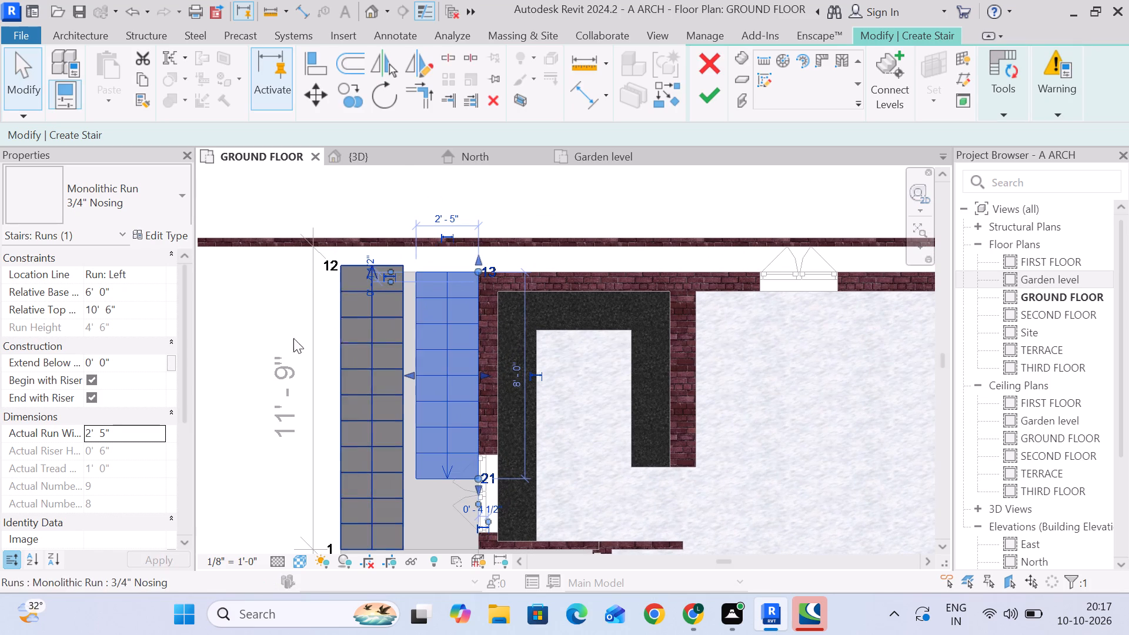
{"action": "key", "text": "space"}
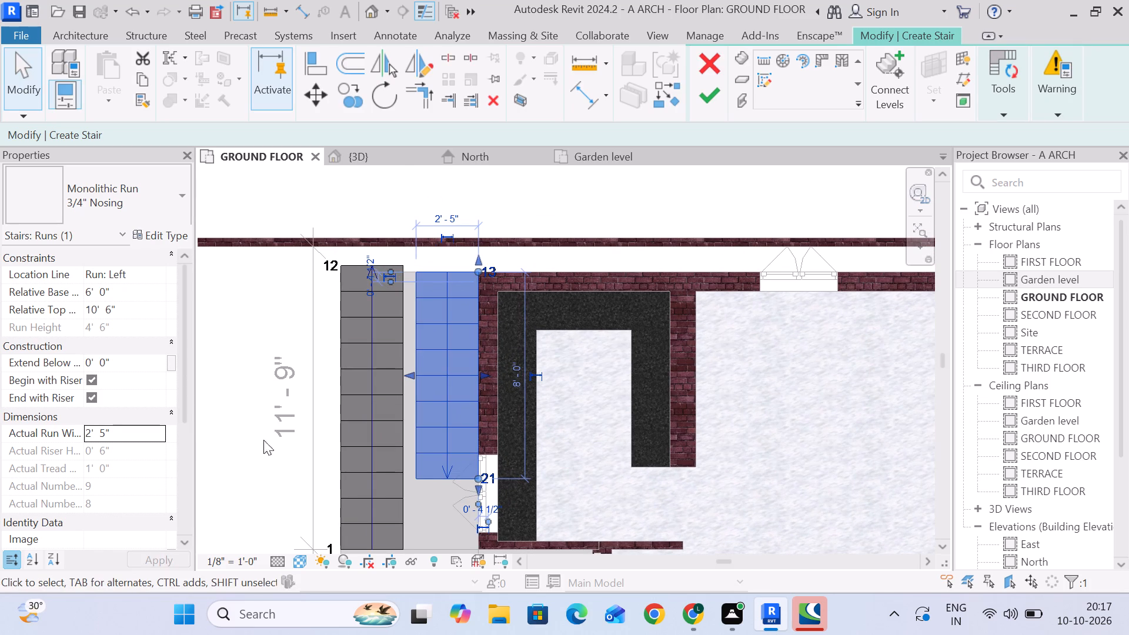
{"action": "scroll", "coordinate": [373, 431], "scroll_direction": "down", "scroll_amount": 4}
{"action": "middle_click_drag", "start_coordinate": [372, 427], "coordinate": [350, 362]}
{"action": "scroll", "coordinate": [391, 267], "scroll_direction": "up", "scroll_amount": 4}
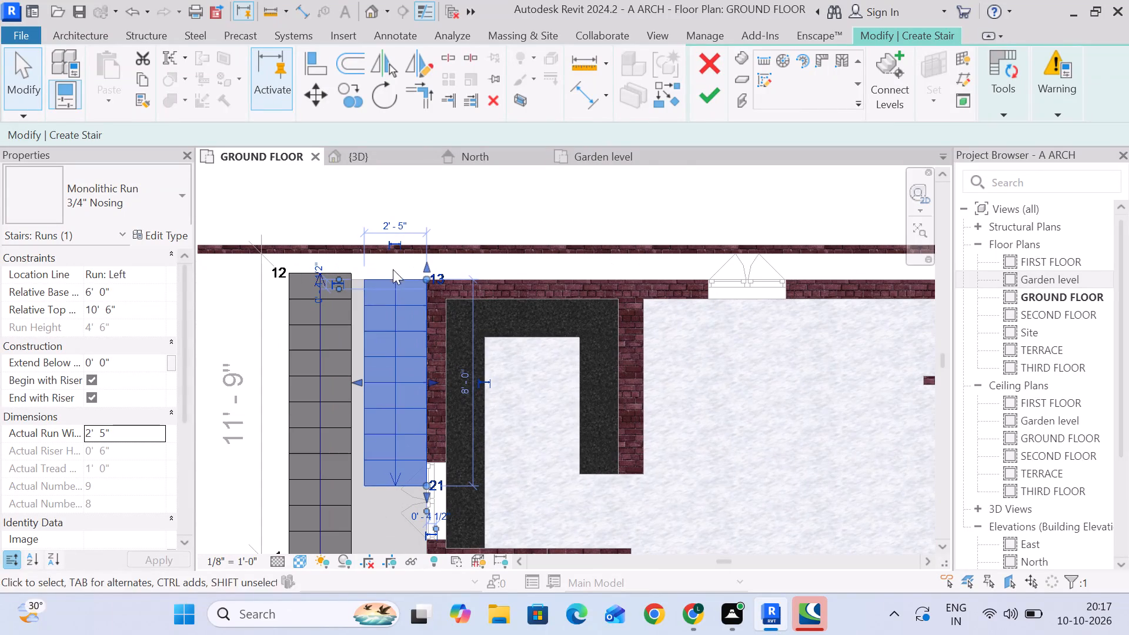
{"action": "left_click", "coordinate": [338, 330]}
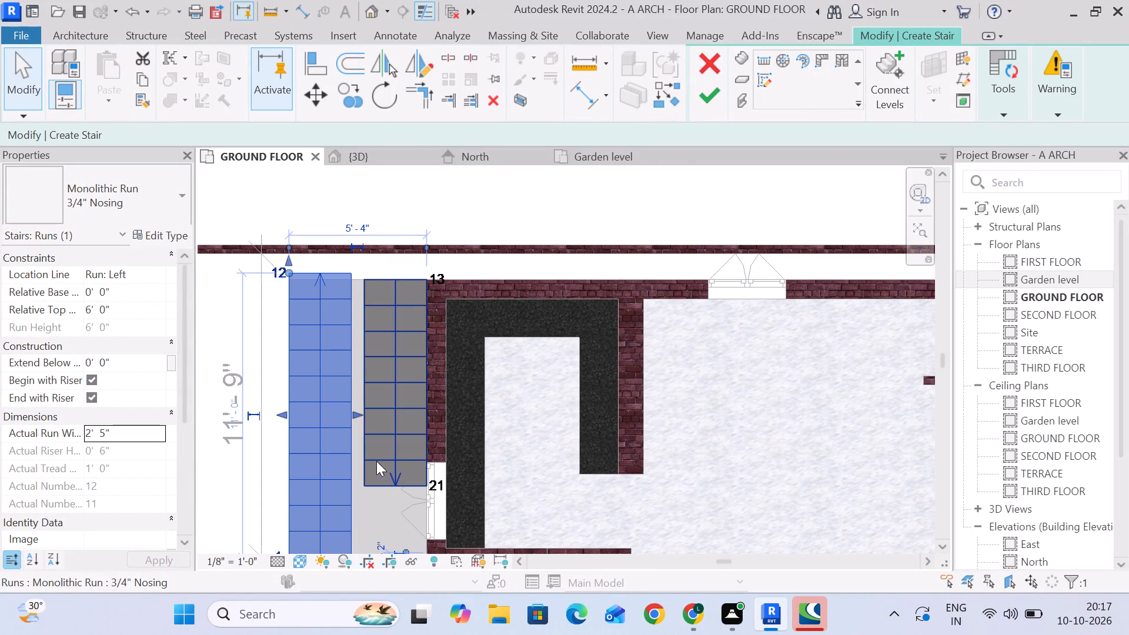
{"action": "left_click_drag", "start_coordinate": [290, 262], "coordinate": [290, 270]}
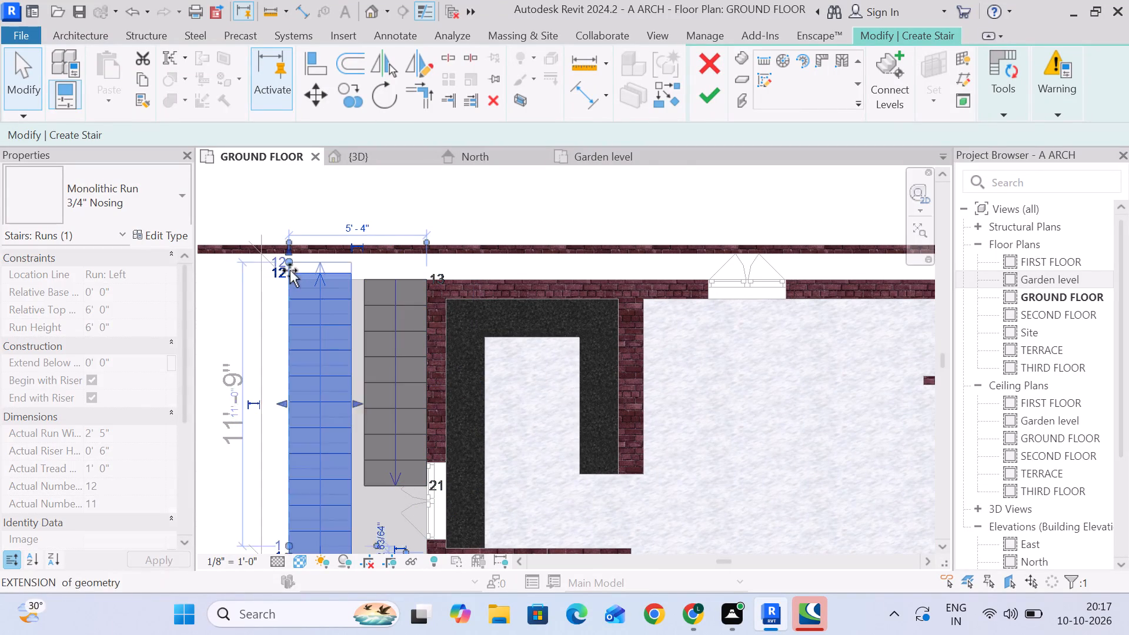
{"action": "left_click_drag", "start_coordinate": [290, 270], "coordinate": [289, 301]}
{"action": "scroll", "coordinate": [338, 362], "scroll_direction": "down", "scroll_amount": 2}
{"action": "middle_click_drag", "start_coordinate": [338, 363], "coordinate": [338, 292]}
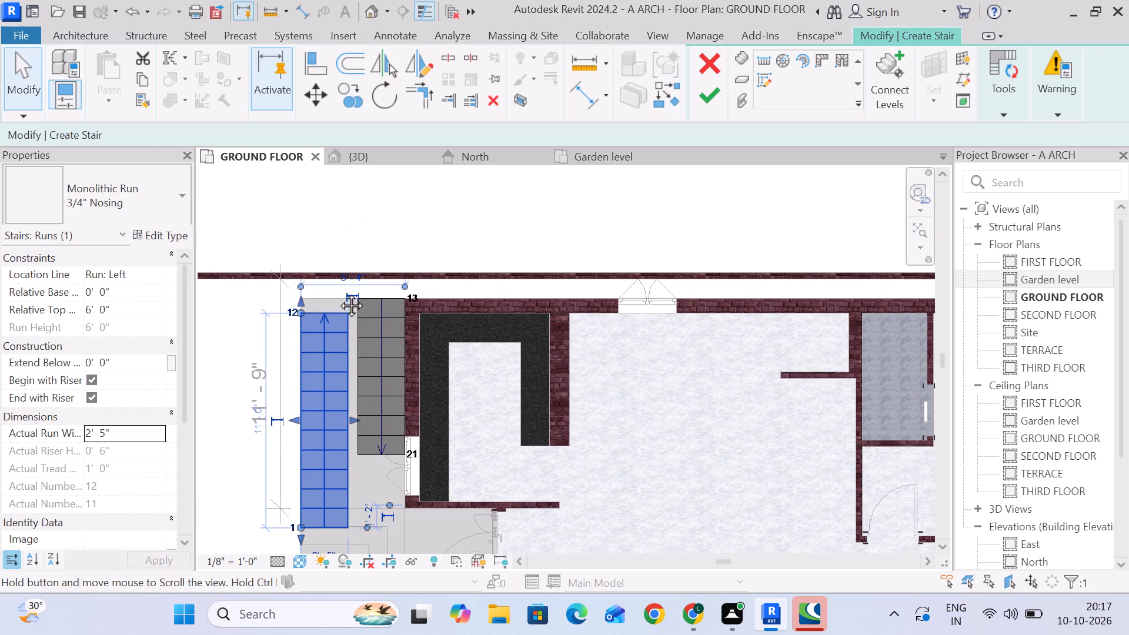
Lengthen the run beside the house wall to 10' 0" by extending its end towards the entrance steps.
{"action": "middle_click_drag", "start_coordinate": [338, 292], "coordinate": [337, 279]}
{"action": "left_click", "coordinate": [376, 317]}
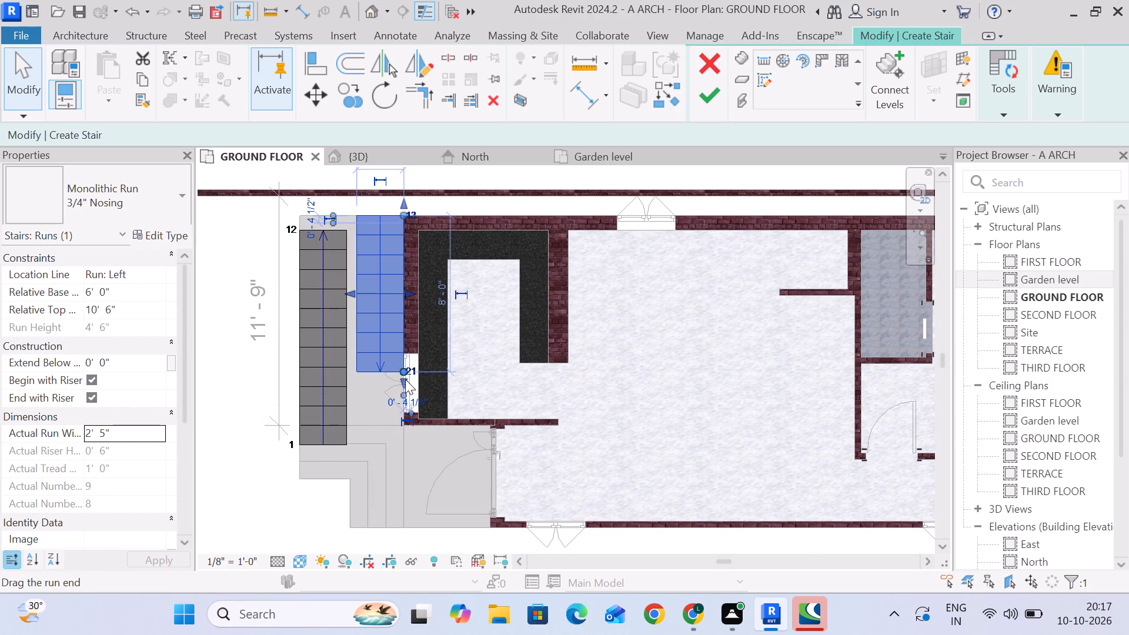
{"action": "left_click_drag", "start_coordinate": [405, 379], "coordinate": [404, 409]}
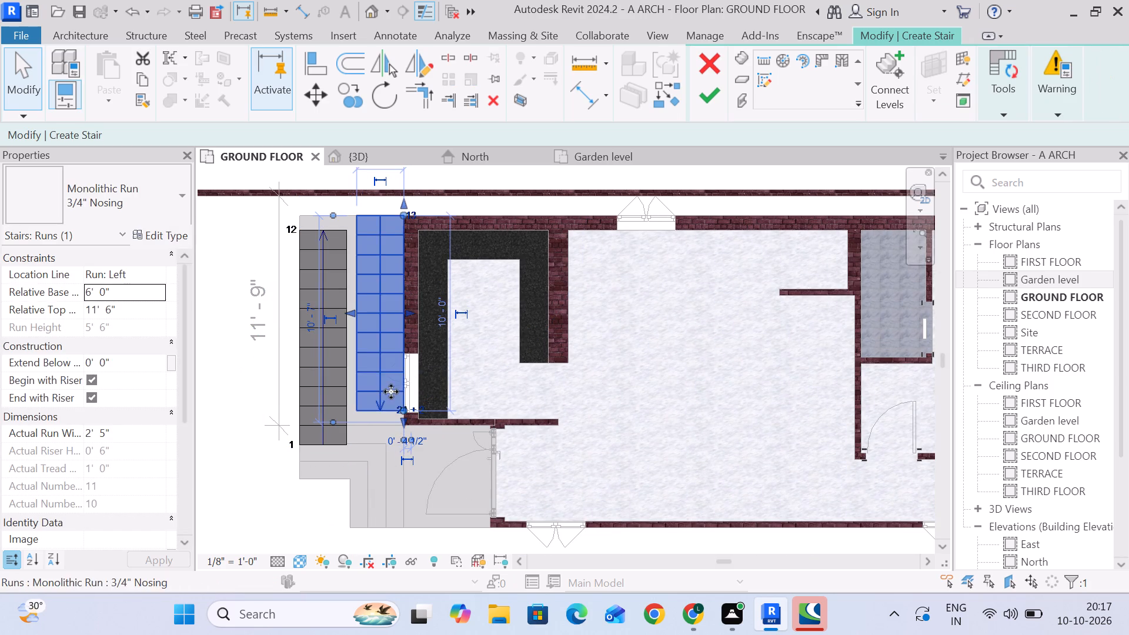
Shift the run beside the house wall towards the entrance steps until its end lines up with the outer run's first riser.
{"action": "scroll", "coordinate": [397, 440], "scroll_direction": "up", "scroll_amount": 4}
{"action": "scroll", "coordinate": [433, 454], "scroll_direction": "down", "scroll_amount": 4}
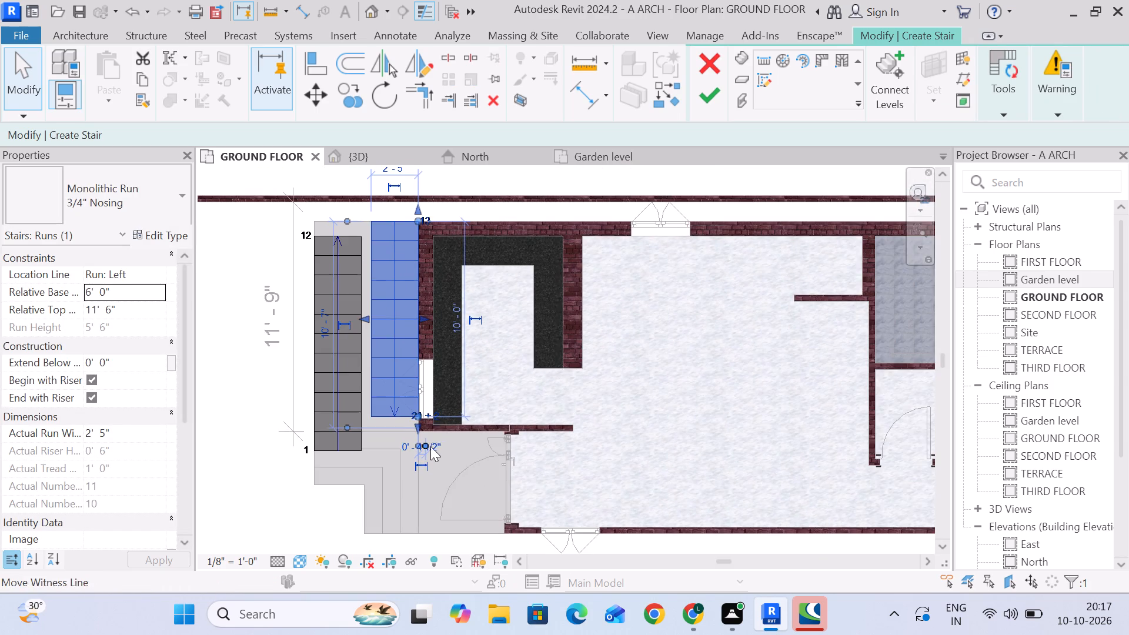
{"action": "middle_click_drag", "start_coordinate": [436, 437], "coordinate": [443, 469]}
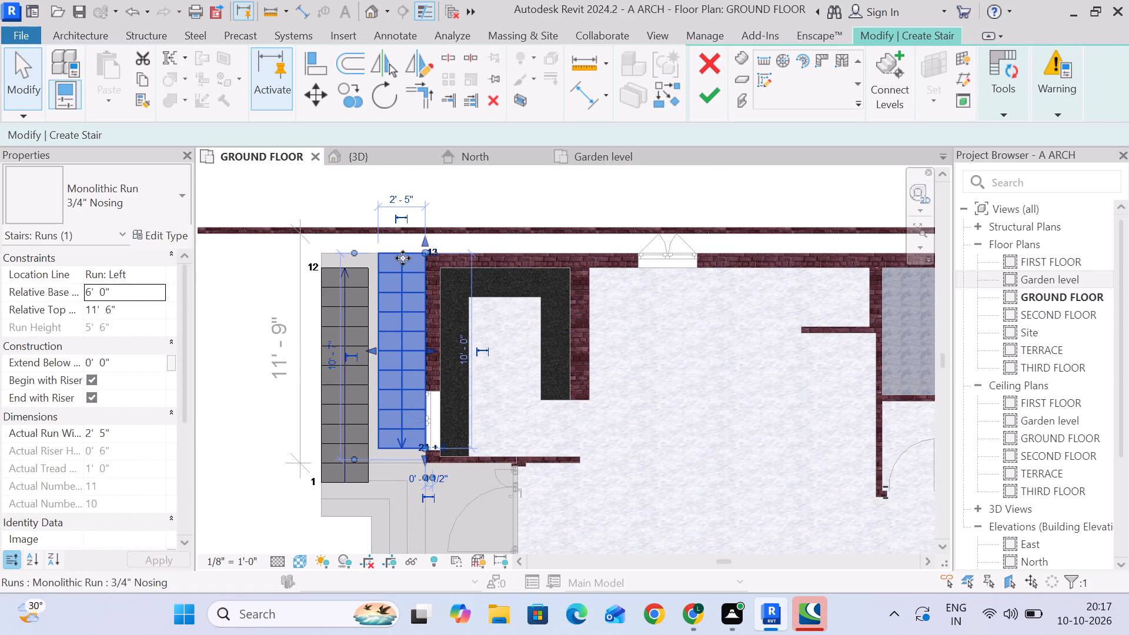
{"action": "left_click_drag", "start_coordinate": [403, 258], "coordinate": [407, 299]}
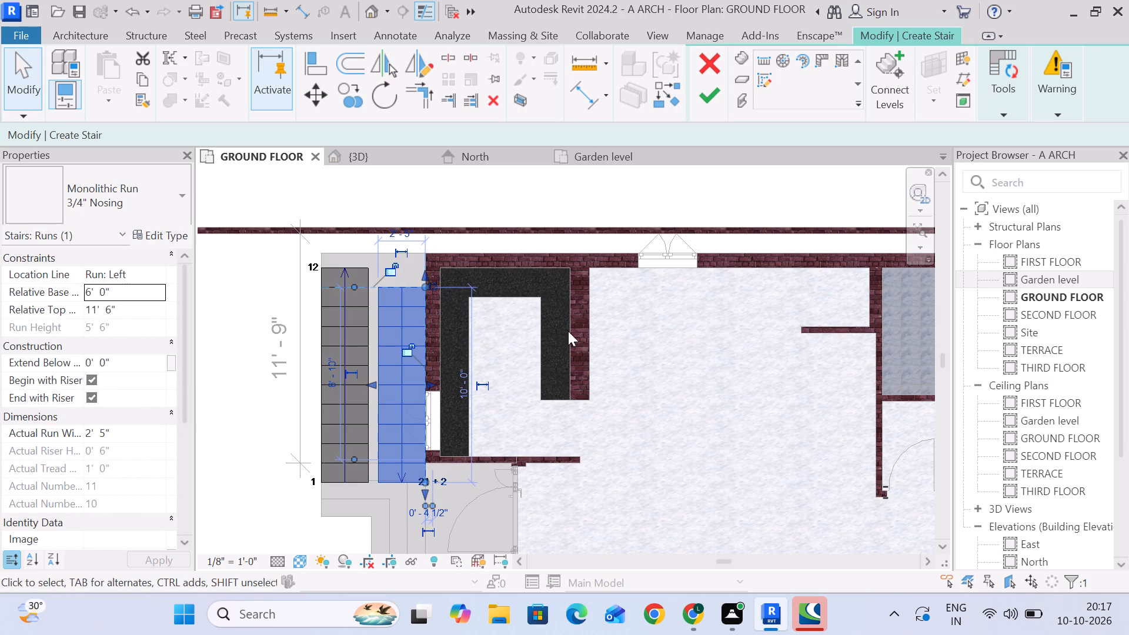
Nudge the outer run and the house-wall run in small increments to line up their ends nearest the entrance steps.
{"action": "scroll", "coordinate": [407, 480], "scroll_direction": "up", "scroll_amount": 4}
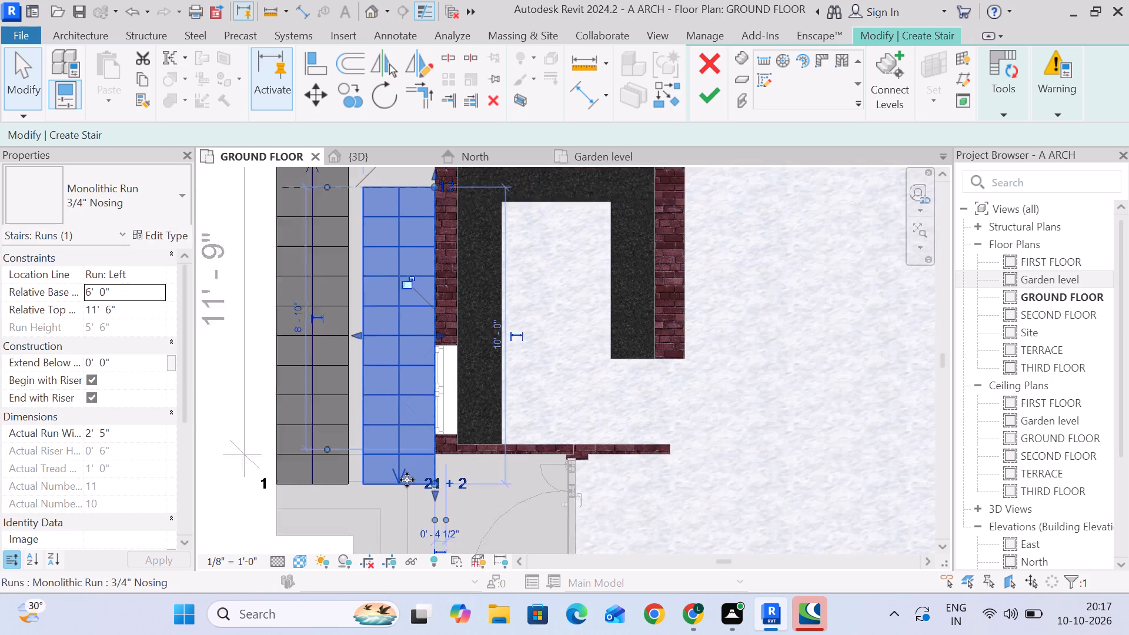
{"action": "scroll", "coordinate": [276, 482], "scroll_direction": "up", "scroll_amount": 2}
{"action": "left_click", "coordinate": [342, 471]}
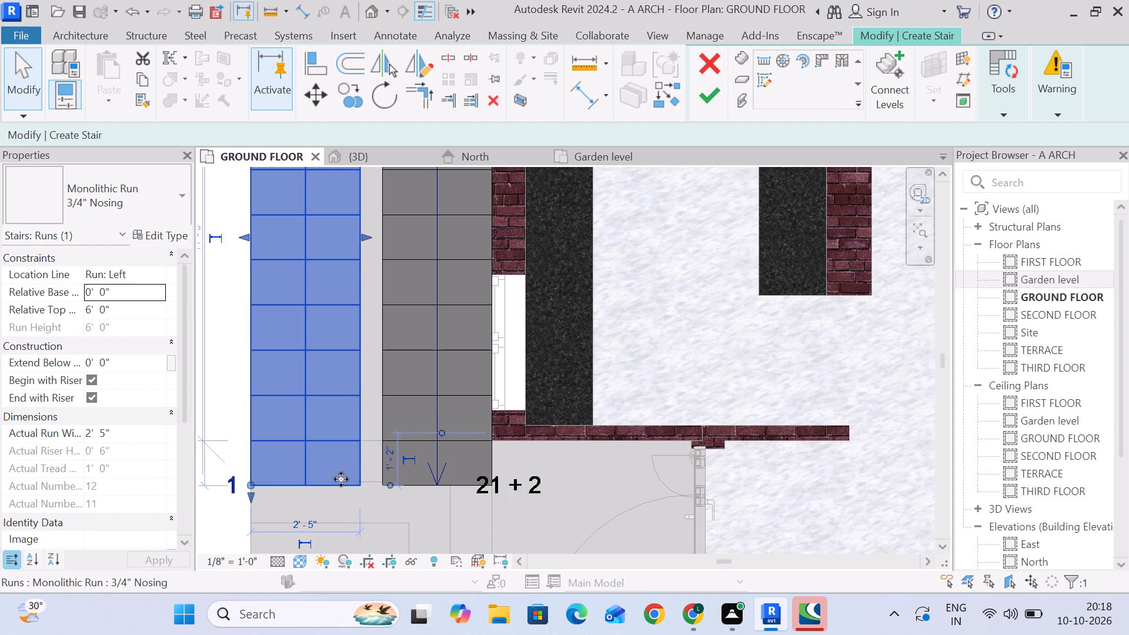
{"action": "key", "text": "Up"}
{"action": "key", "text": "Up"}
{"action": "scroll", "coordinate": [248, 488], "scroll_direction": "up", "scroll_amount": 4}
{"action": "left_click_drag", "start_coordinate": [252, 472], "coordinate": [252, 479]}
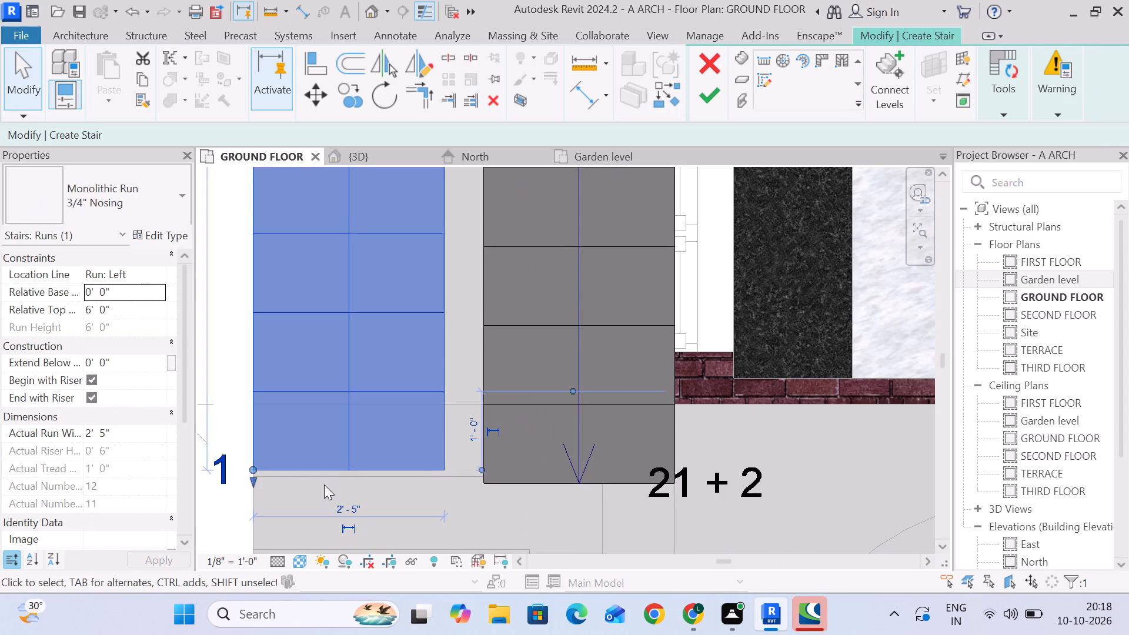
{"action": "key", "text": "Down"}
{"action": "key", "text": "Down"}
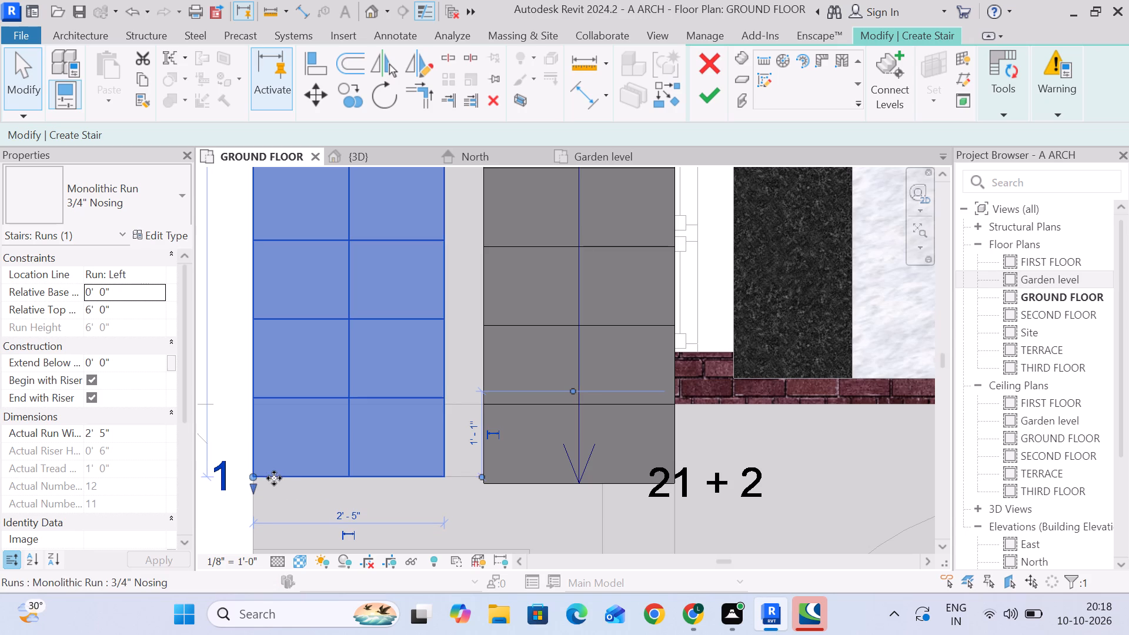
{"action": "left_click", "coordinate": [518, 454]}
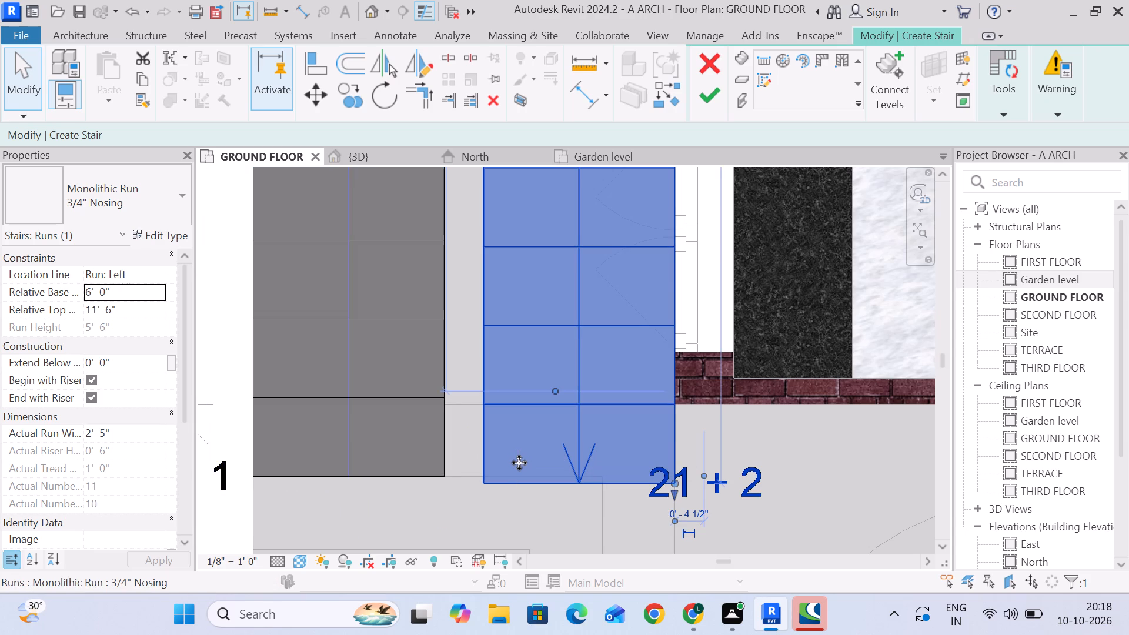
{"action": "key", "text": "Up"}
{"action": "key", "text": "Up"}
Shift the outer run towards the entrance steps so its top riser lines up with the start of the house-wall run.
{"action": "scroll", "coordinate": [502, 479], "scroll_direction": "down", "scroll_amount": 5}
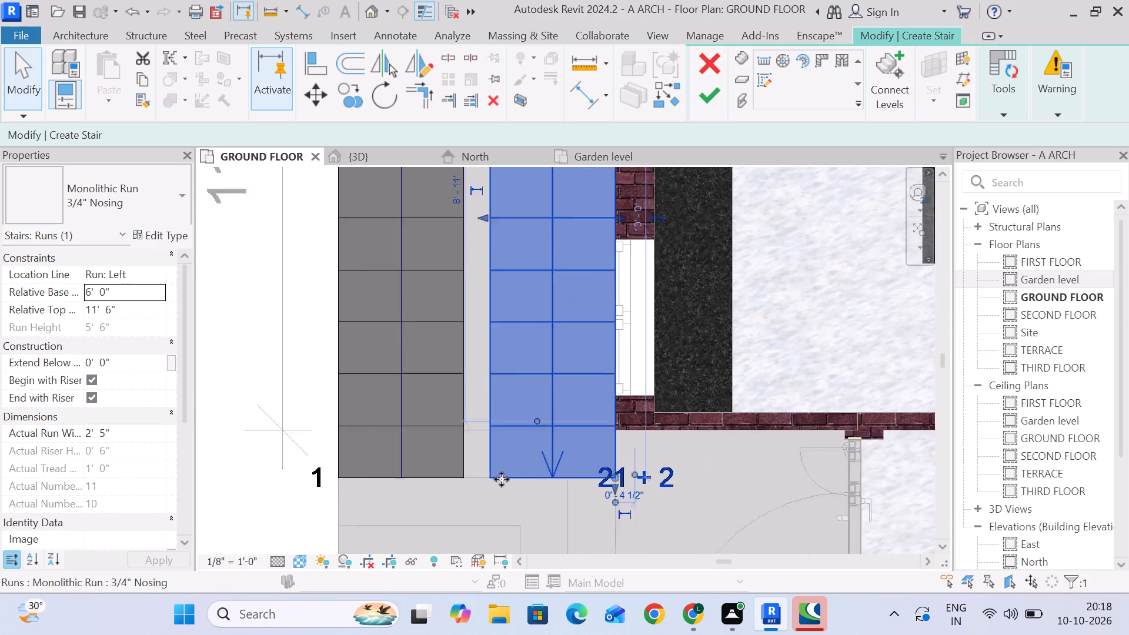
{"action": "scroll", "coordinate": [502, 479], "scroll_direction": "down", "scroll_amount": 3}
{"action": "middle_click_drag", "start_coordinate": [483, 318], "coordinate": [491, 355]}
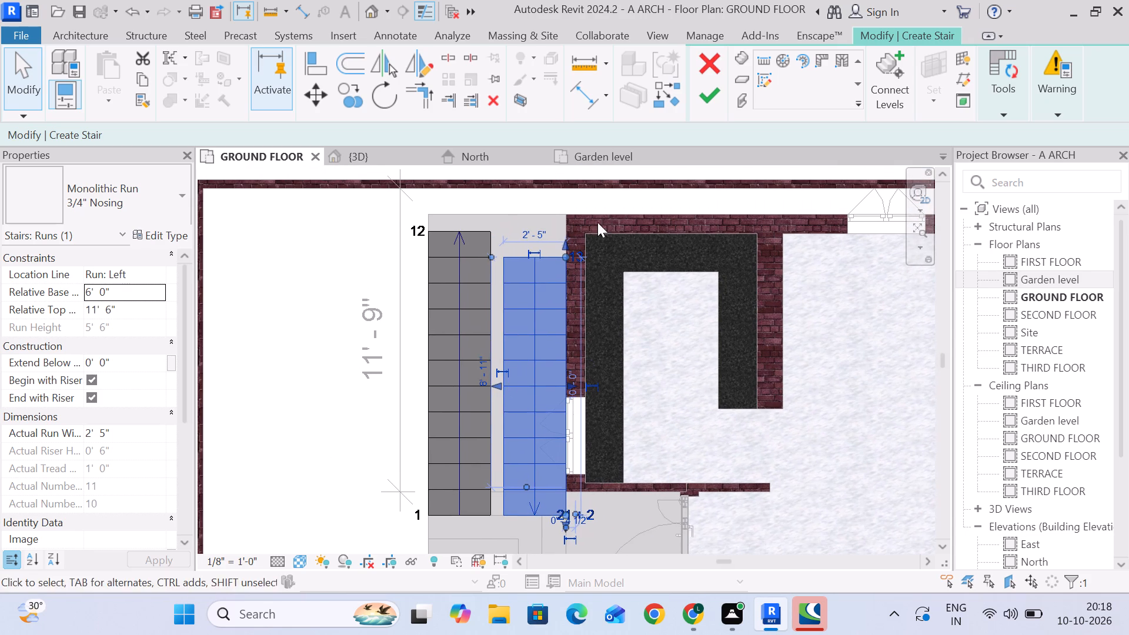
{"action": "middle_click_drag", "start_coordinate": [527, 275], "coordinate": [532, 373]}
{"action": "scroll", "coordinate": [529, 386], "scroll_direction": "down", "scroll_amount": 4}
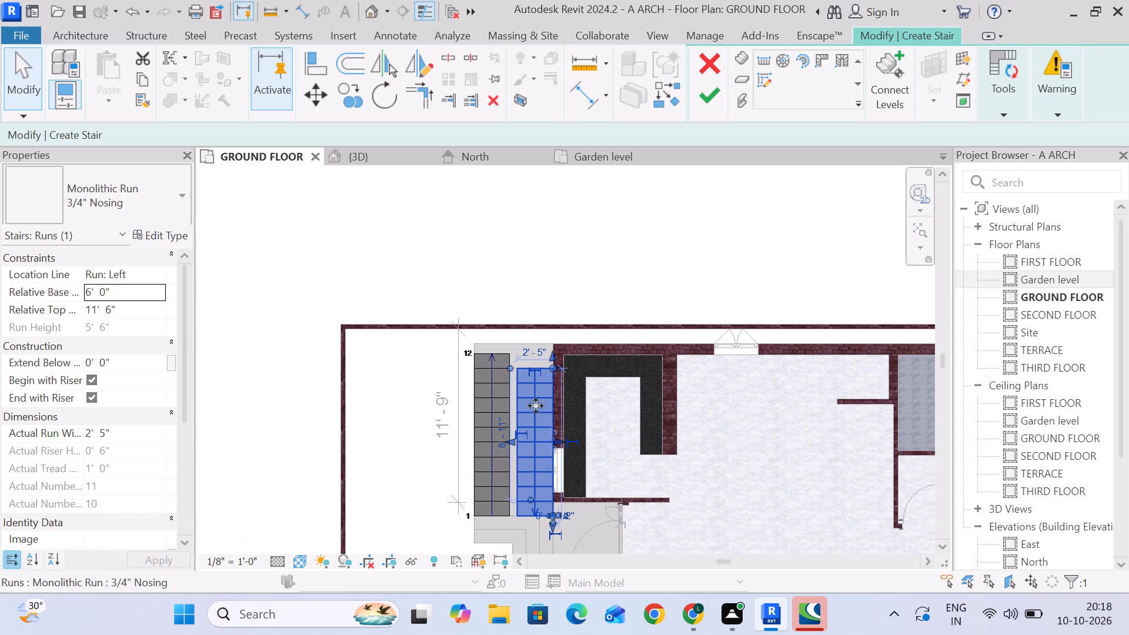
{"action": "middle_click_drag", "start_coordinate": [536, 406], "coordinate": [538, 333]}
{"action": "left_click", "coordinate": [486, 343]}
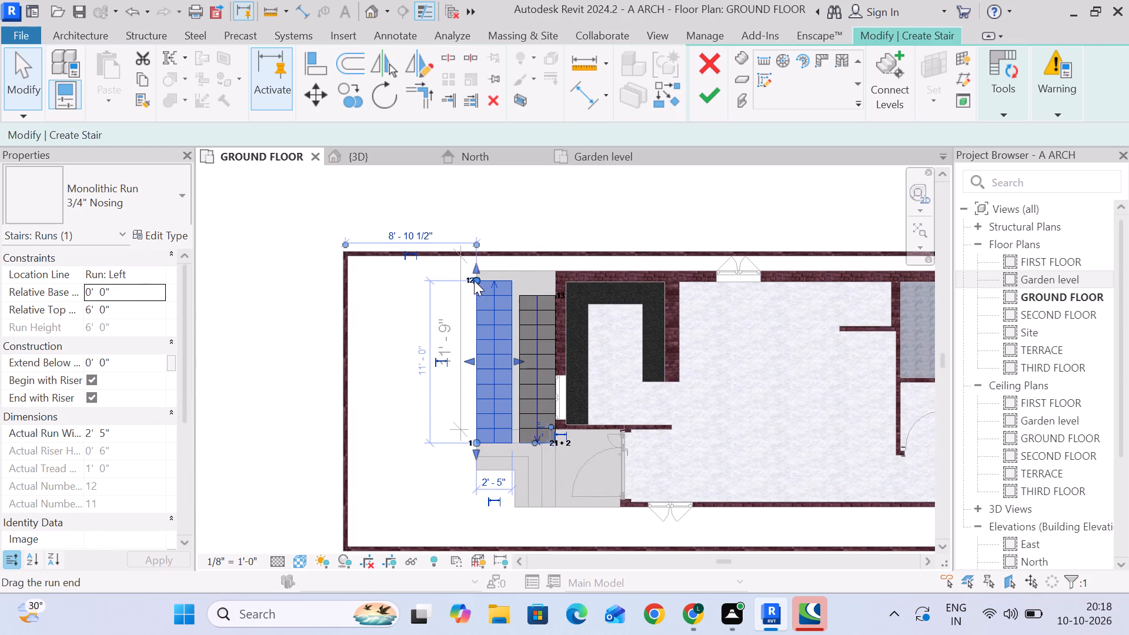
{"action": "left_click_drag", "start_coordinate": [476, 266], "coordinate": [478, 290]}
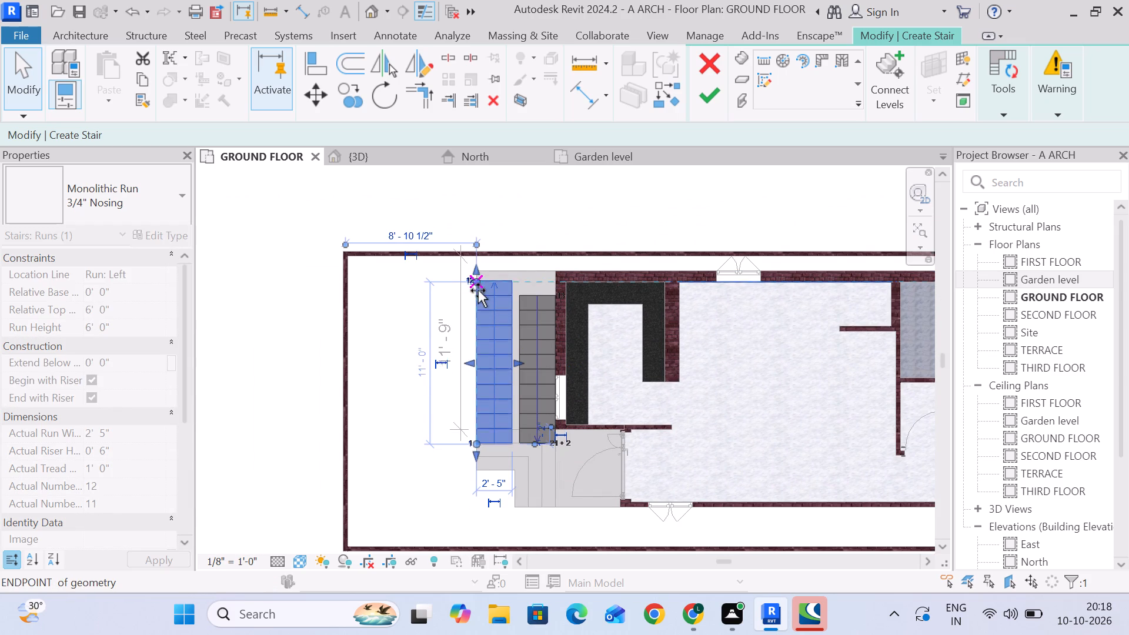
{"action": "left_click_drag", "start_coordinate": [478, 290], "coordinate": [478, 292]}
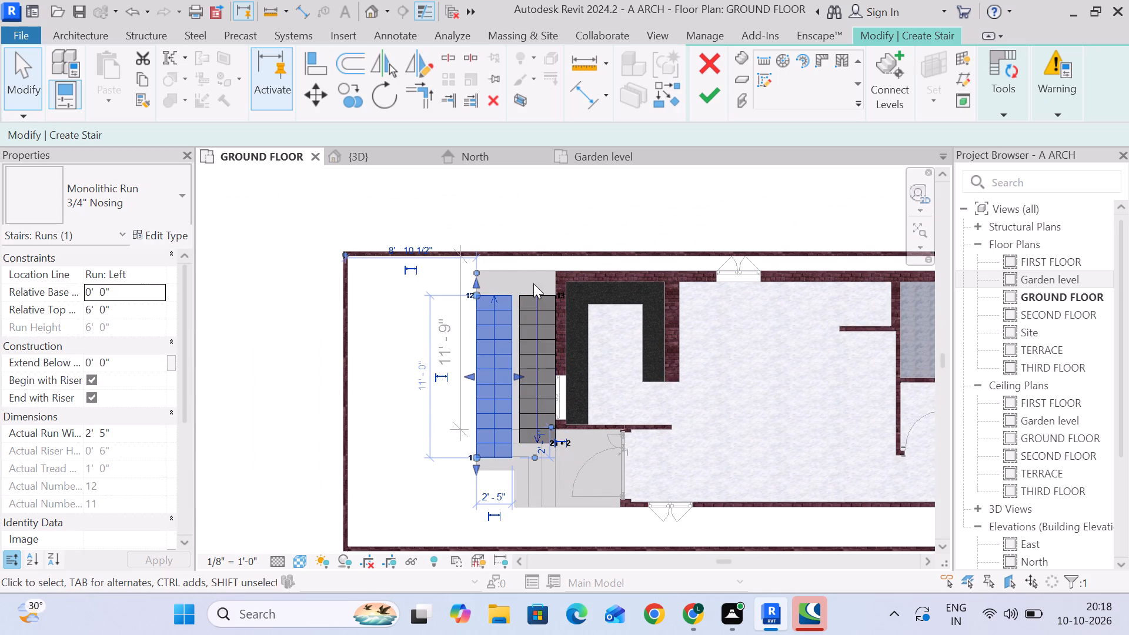
Move the outer run back towards the compound wall, bringing its first riser near the corner of the house wall by the entrance.
{"action": "scroll", "coordinate": [475, 461], "scroll_direction": "up", "scroll_amount": 4}
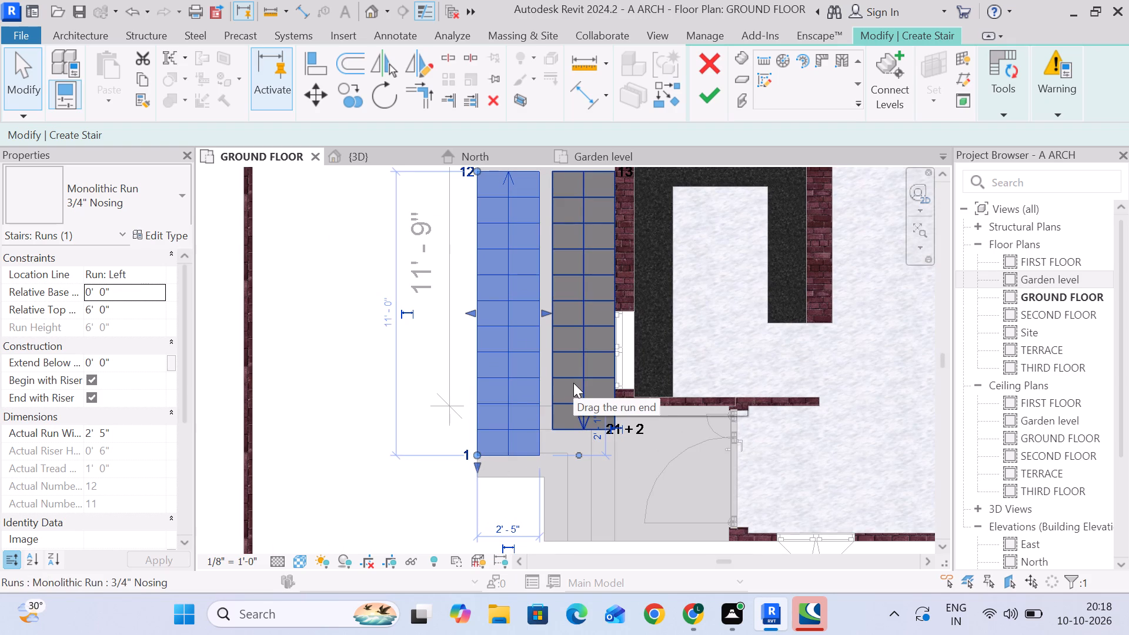
{"action": "scroll", "coordinate": [520, 395], "scroll_direction": "down", "scroll_amount": 3}
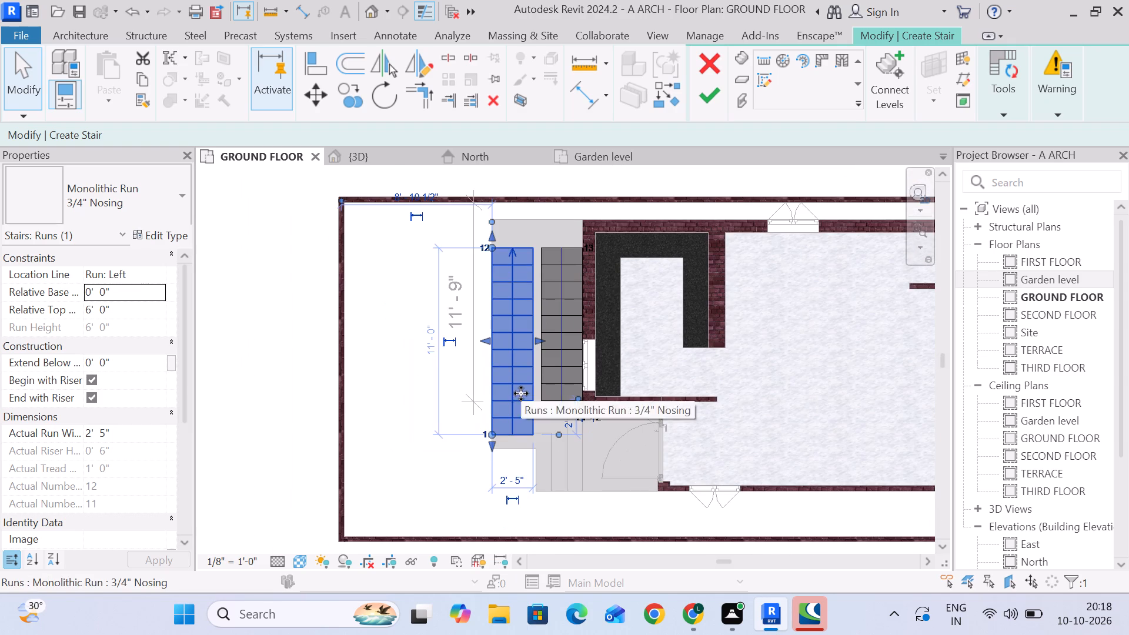
{"action": "left_click_drag", "start_coordinate": [521, 393], "coordinate": [525, 348]}
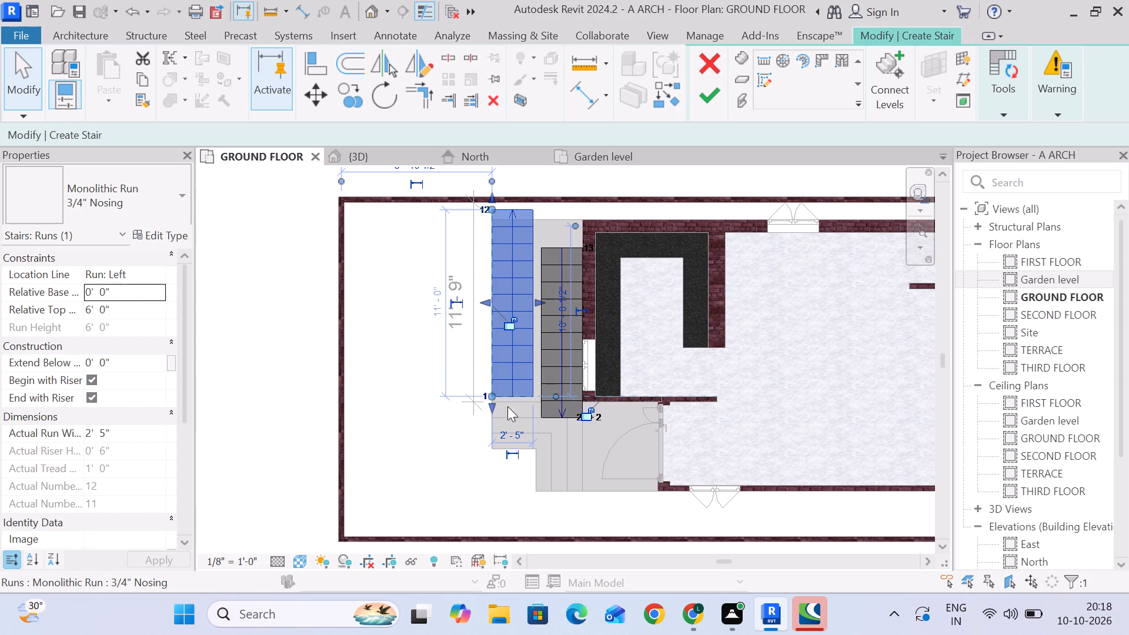
{"action": "middle_click_drag", "start_coordinate": [506, 377], "coordinate": [513, 400]}
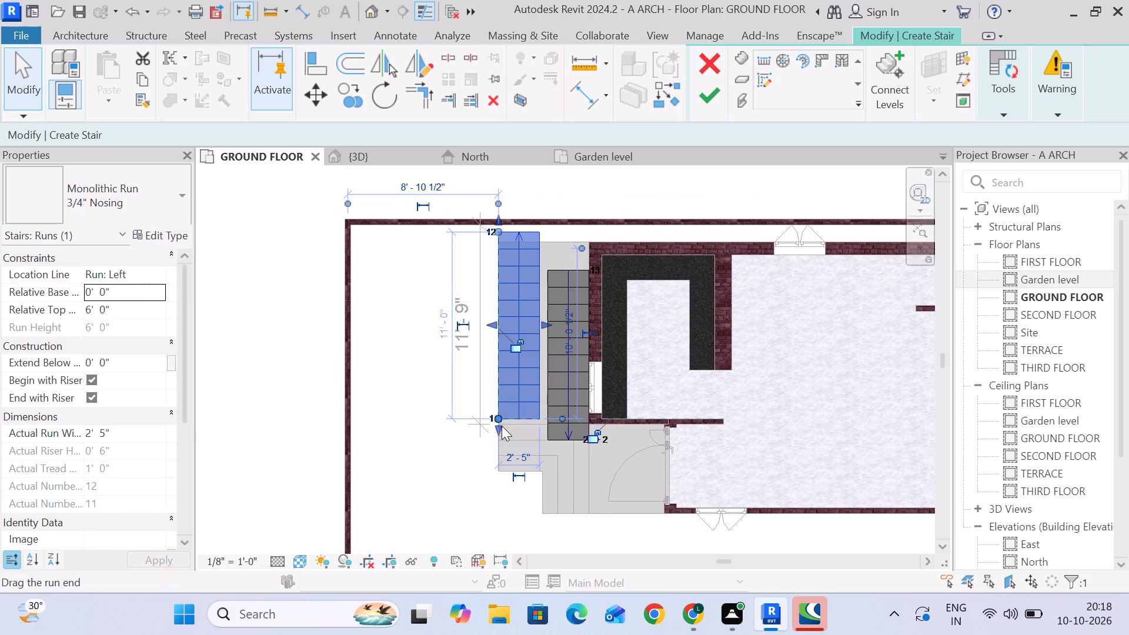
{"action": "scroll", "coordinate": [500, 427], "scroll_direction": "up", "scroll_amount": 7}
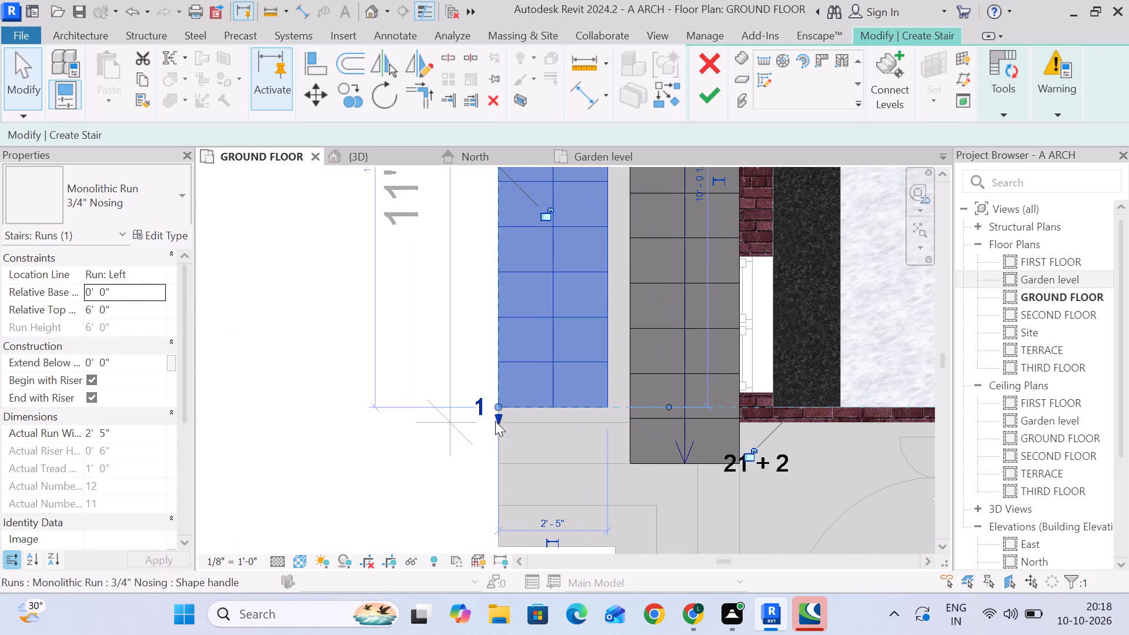
{"action": "left_click_drag", "start_coordinate": [497, 415], "coordinate": [502, 427]}
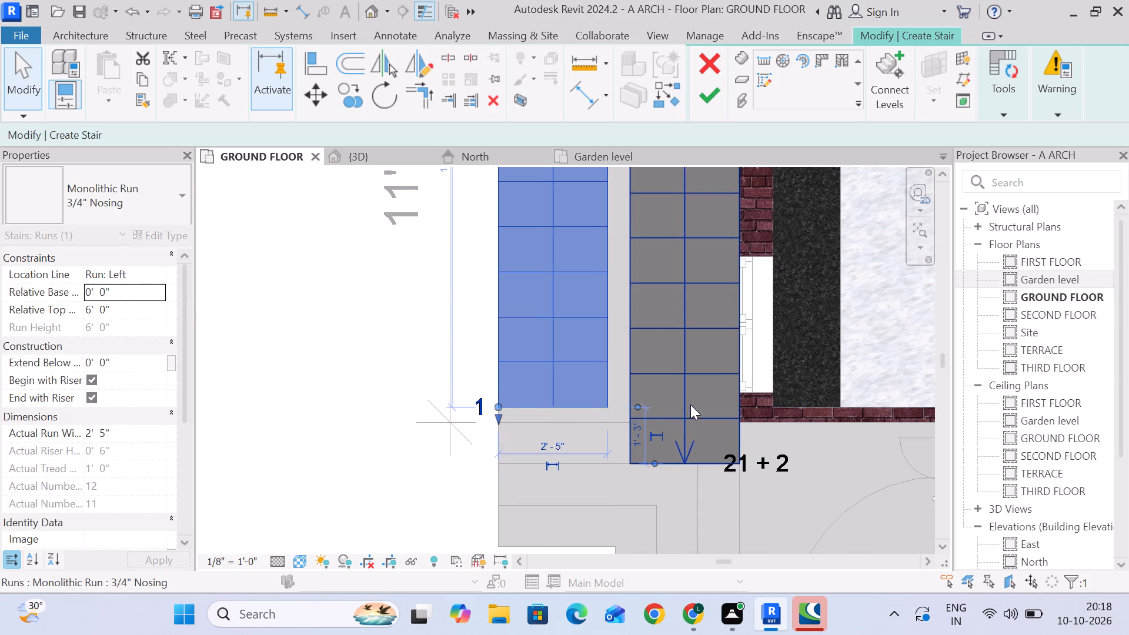
Shorten the run beside the house wall by one tread to 9' 0" at its end near the entrance.
{"action": "left_click", "coordinate": [717, 366]}
{"action": "left_click_drag", "start_coordinate": [739, 472], "coordinate": [733, 423]}
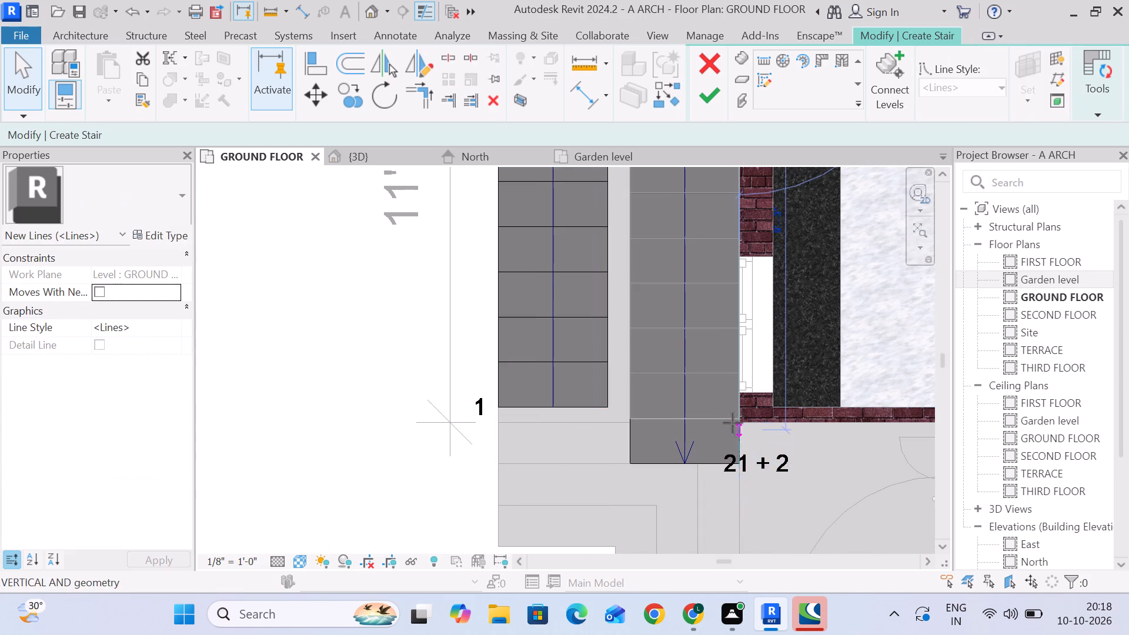
{"action": "left_click_drag", "start_coordinate": [733, 423], "coordinate": [732, 419]}
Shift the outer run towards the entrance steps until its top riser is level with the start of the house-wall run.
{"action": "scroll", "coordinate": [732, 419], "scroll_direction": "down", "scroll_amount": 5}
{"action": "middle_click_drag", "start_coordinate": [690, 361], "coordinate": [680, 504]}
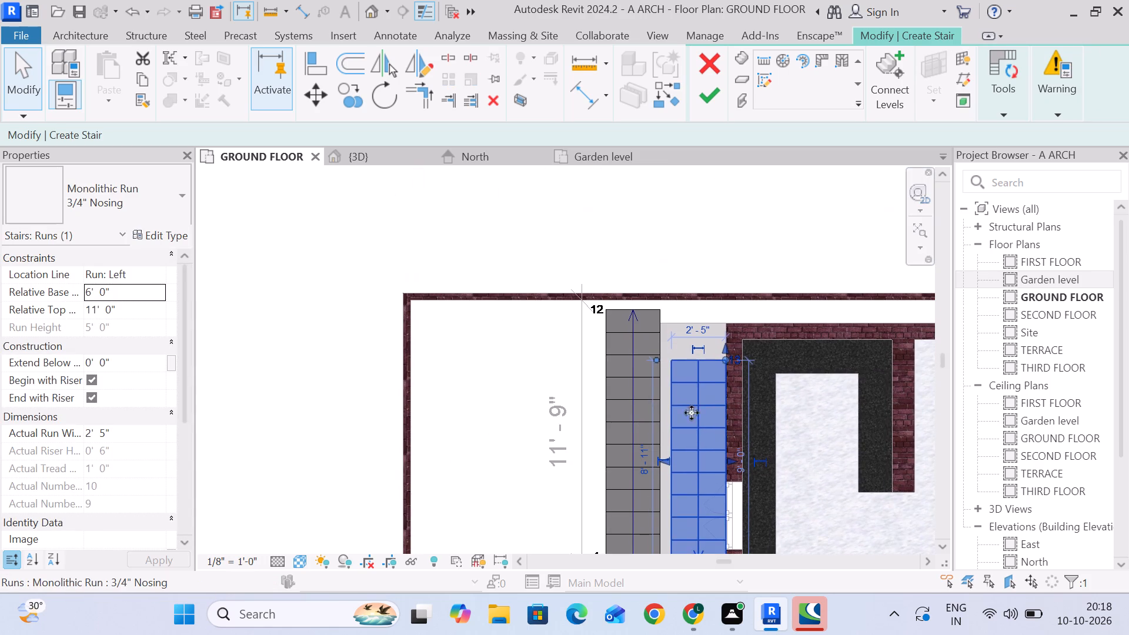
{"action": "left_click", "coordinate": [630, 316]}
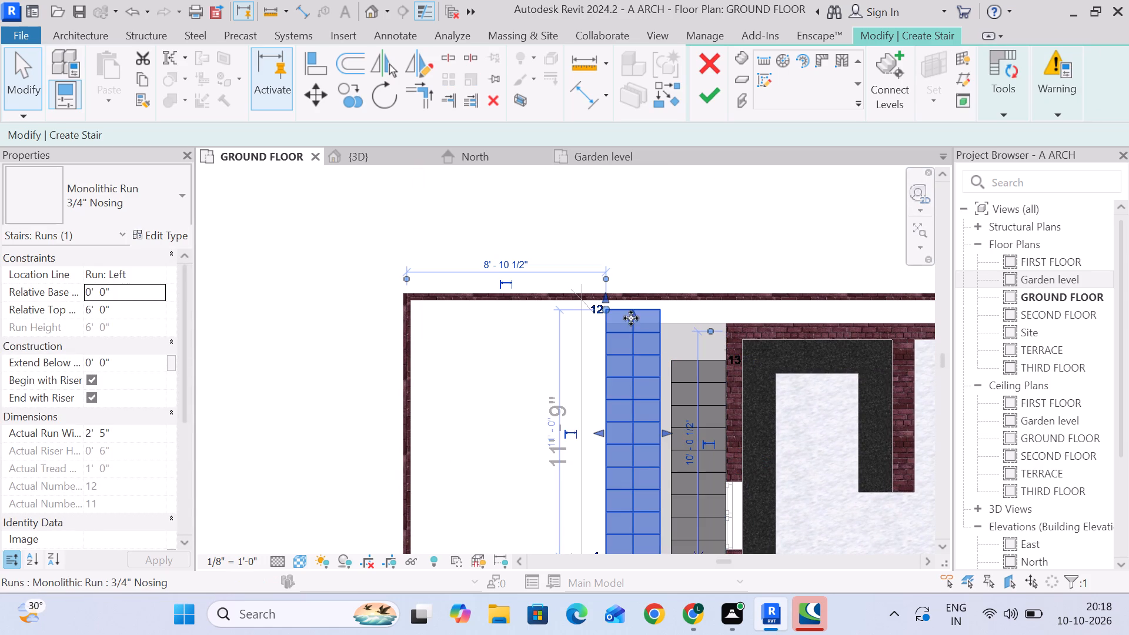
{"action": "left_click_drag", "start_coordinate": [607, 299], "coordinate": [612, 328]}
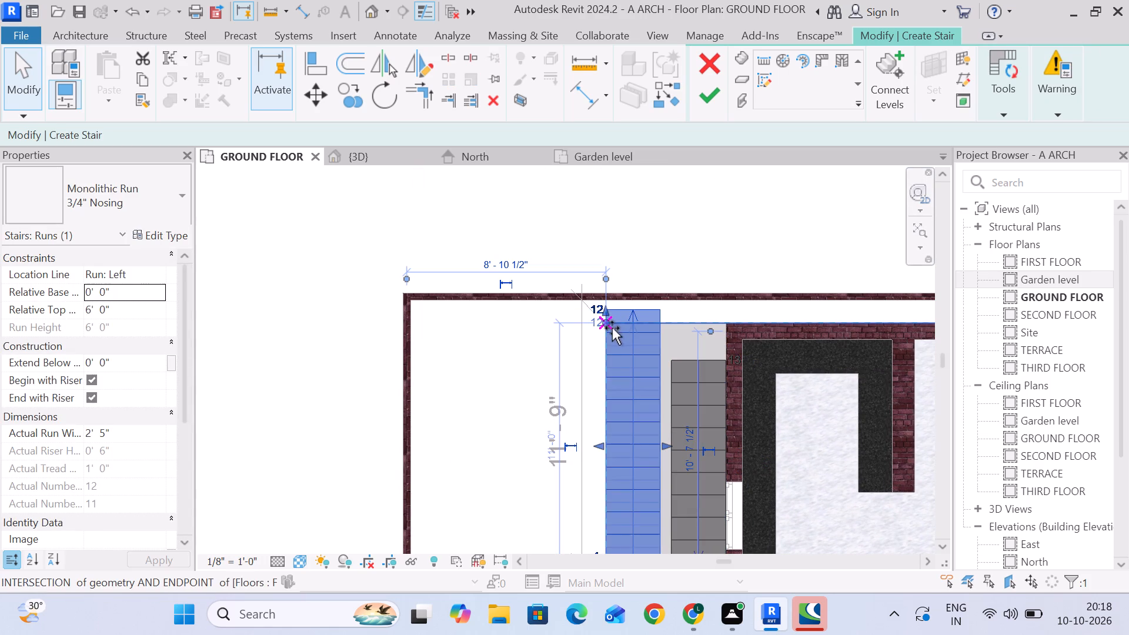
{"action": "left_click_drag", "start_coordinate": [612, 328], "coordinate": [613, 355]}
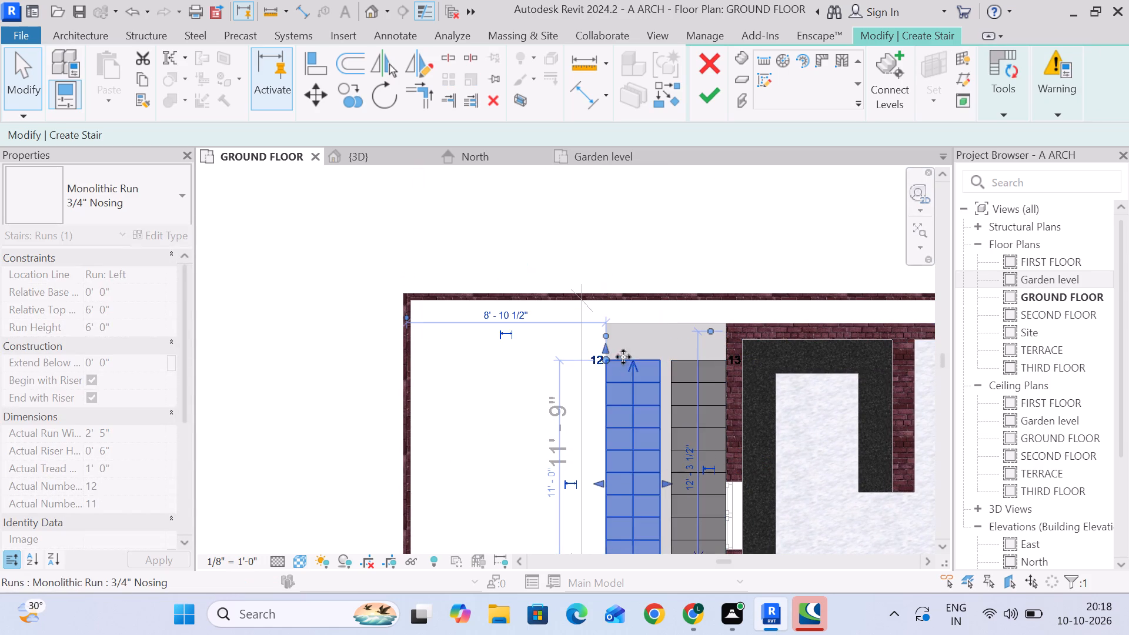
Move the outer run back towards the compound wall so its first riser sits about level with the house-wall run's end.
{"action": "scroll", "coordinate": [630, 364], "scroll_direction": "down", "scroll_amount": 4}
{"action": "middle_click_drag", "start_coordinate": [631, 373], "coordinate": [604, 327]}
{"action": "scroll", "coordinate": [621, 442], "scroll_direction": "up", "scroll_amount": 5}
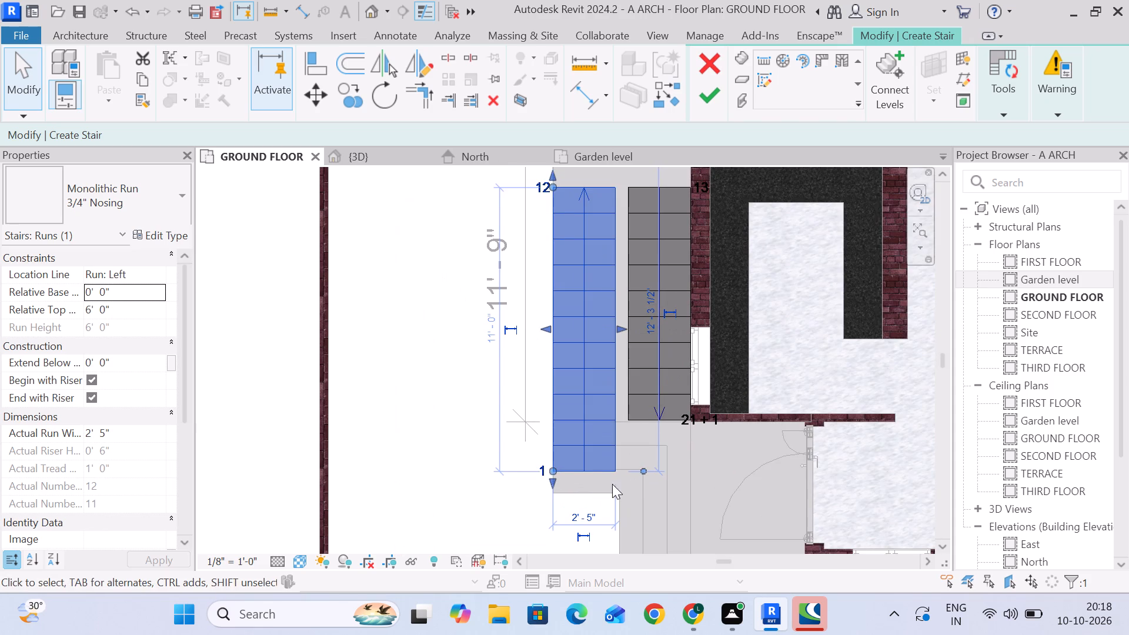
{"action": "middle_click_drag", "start_coordinate": [612, 484], "coordinate": [562, 447]}
{"action": "left_click_drag", "start_coordinate": [536, 414], "coordinate": [533, 353]}
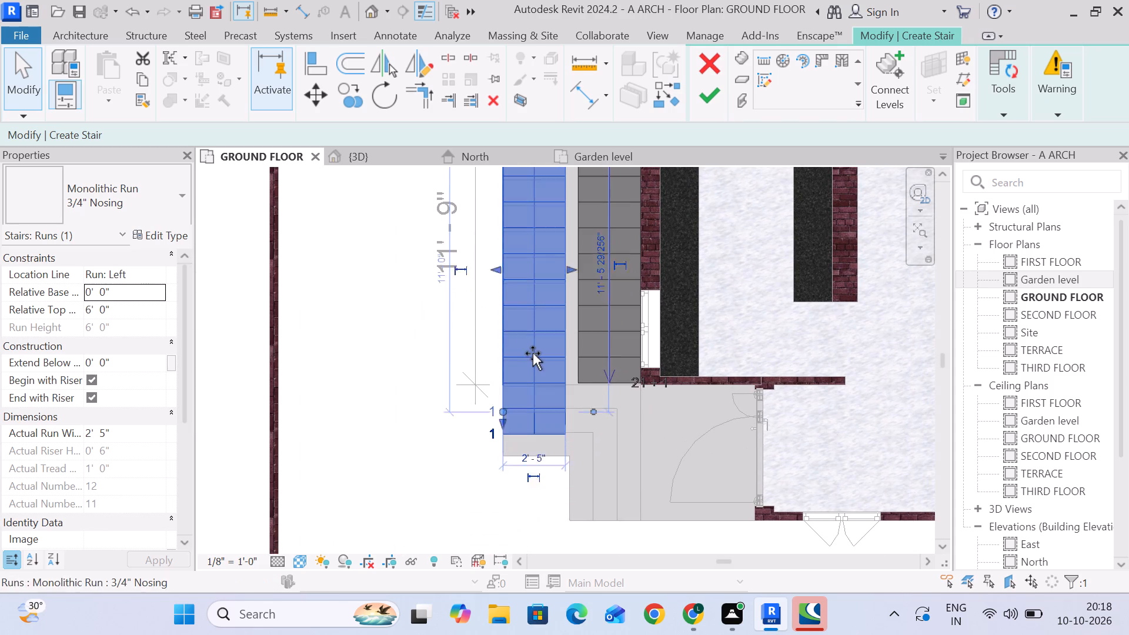
{"action": "left_click_drag", "start_coordinate": [533, 353], "coordinate": [533, 350]}
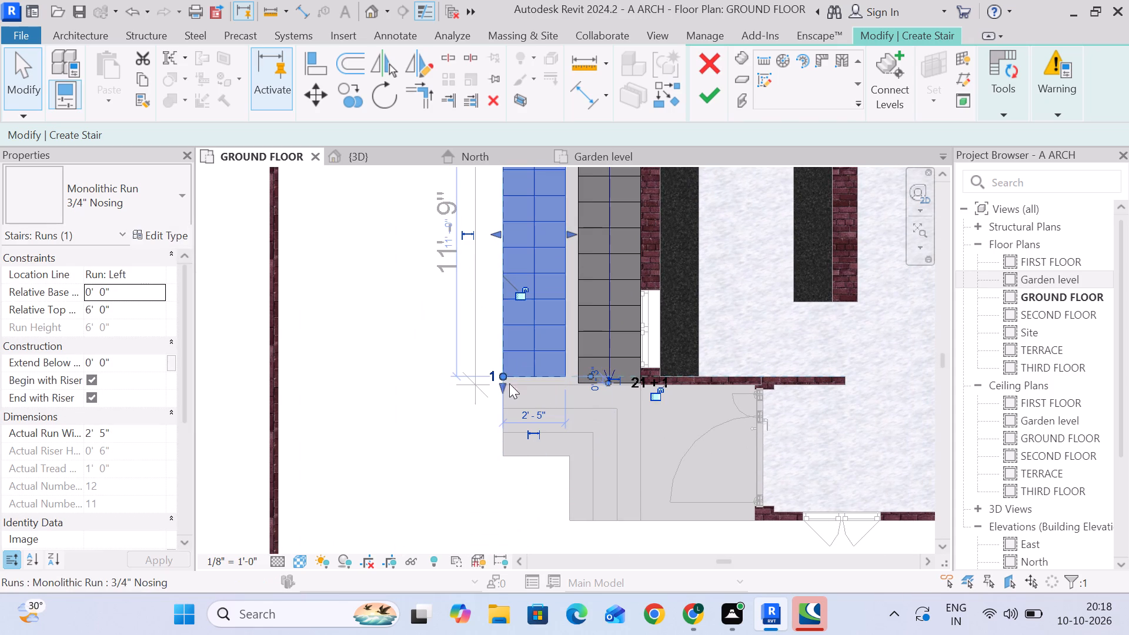
{"action": "left_click", "coordinate": [503, 387]}
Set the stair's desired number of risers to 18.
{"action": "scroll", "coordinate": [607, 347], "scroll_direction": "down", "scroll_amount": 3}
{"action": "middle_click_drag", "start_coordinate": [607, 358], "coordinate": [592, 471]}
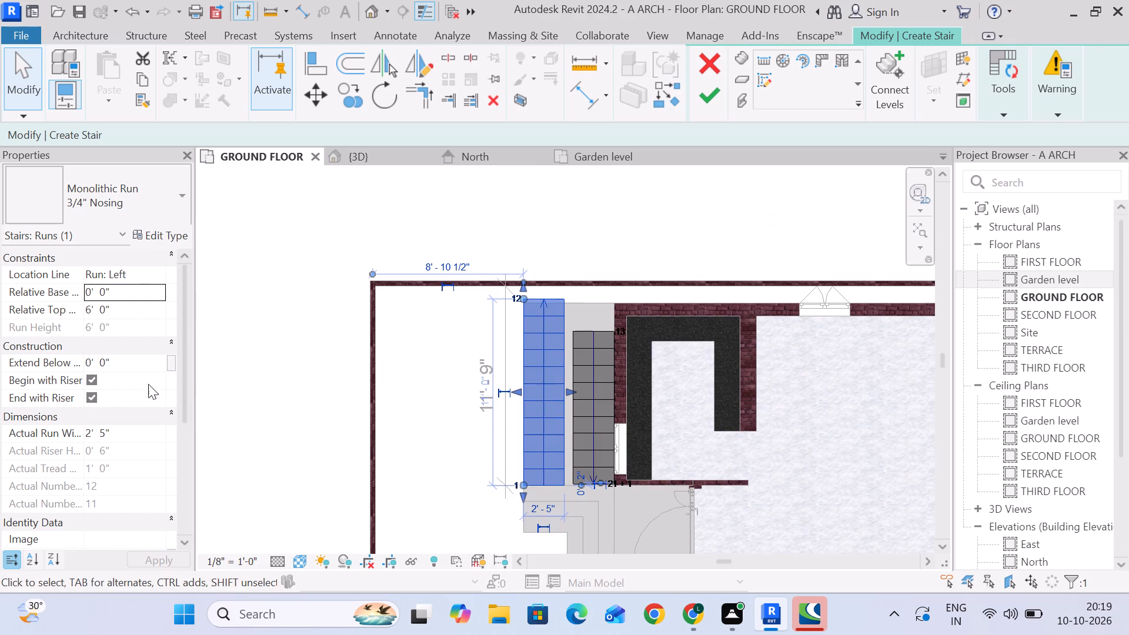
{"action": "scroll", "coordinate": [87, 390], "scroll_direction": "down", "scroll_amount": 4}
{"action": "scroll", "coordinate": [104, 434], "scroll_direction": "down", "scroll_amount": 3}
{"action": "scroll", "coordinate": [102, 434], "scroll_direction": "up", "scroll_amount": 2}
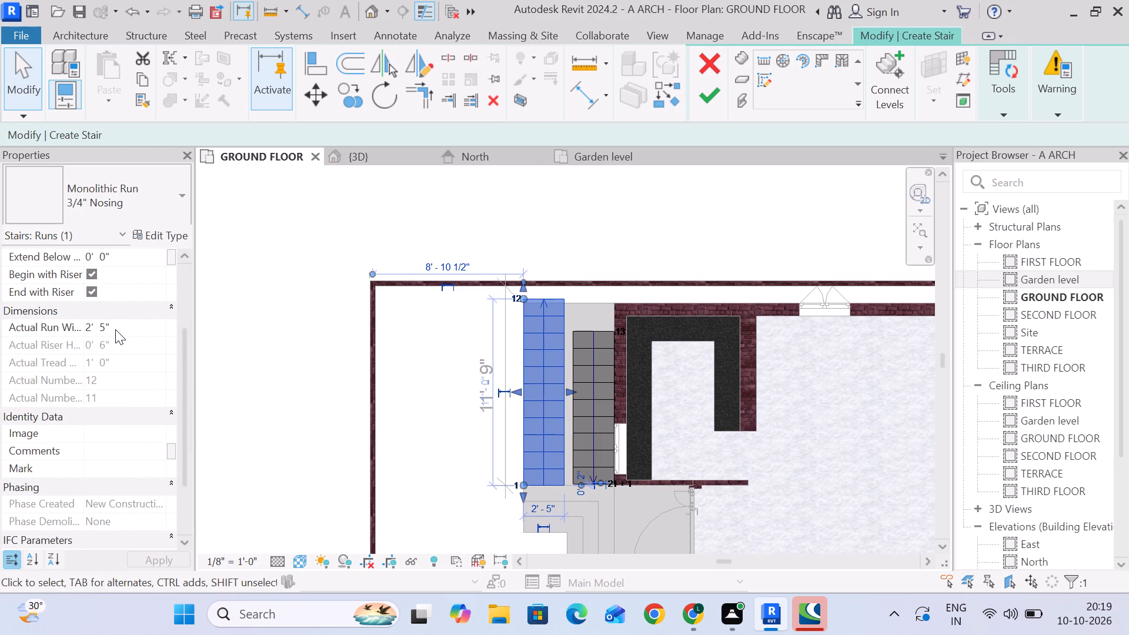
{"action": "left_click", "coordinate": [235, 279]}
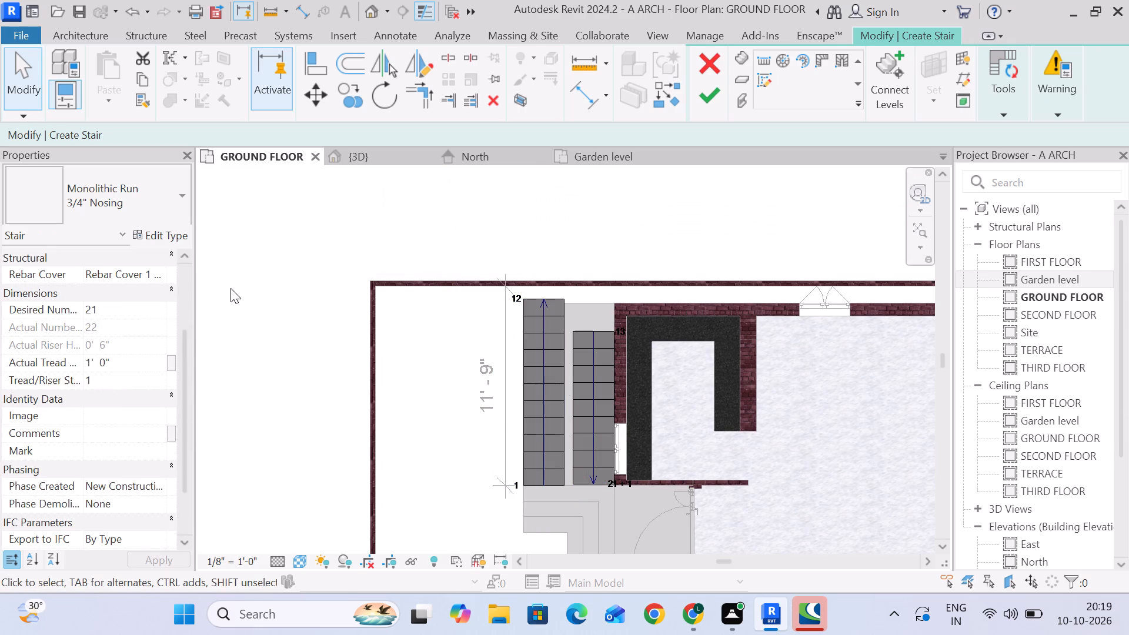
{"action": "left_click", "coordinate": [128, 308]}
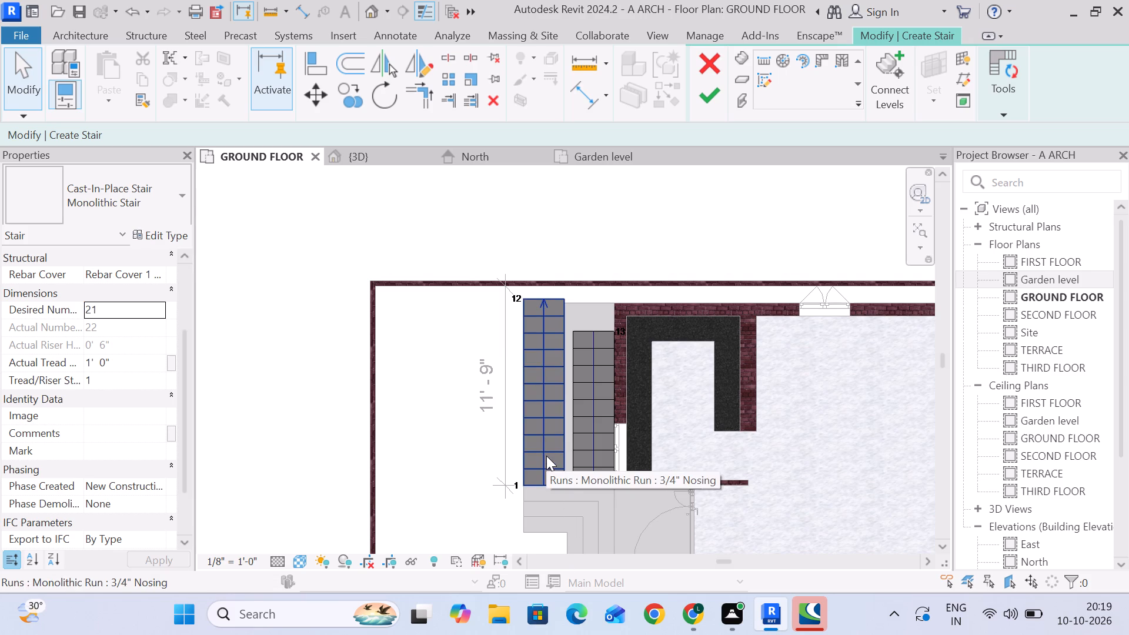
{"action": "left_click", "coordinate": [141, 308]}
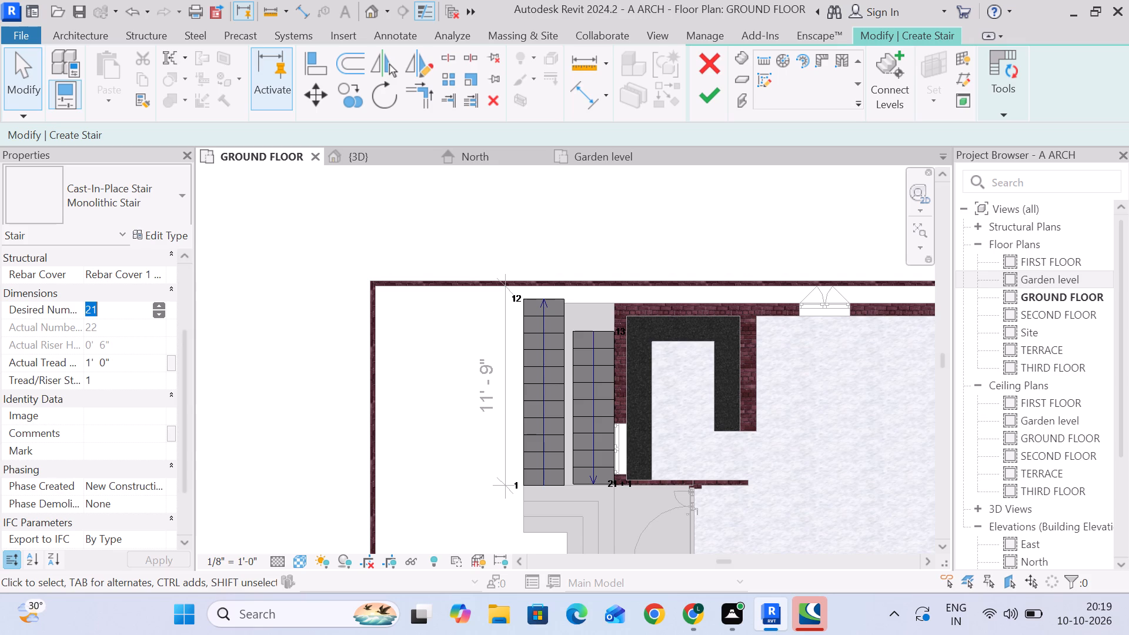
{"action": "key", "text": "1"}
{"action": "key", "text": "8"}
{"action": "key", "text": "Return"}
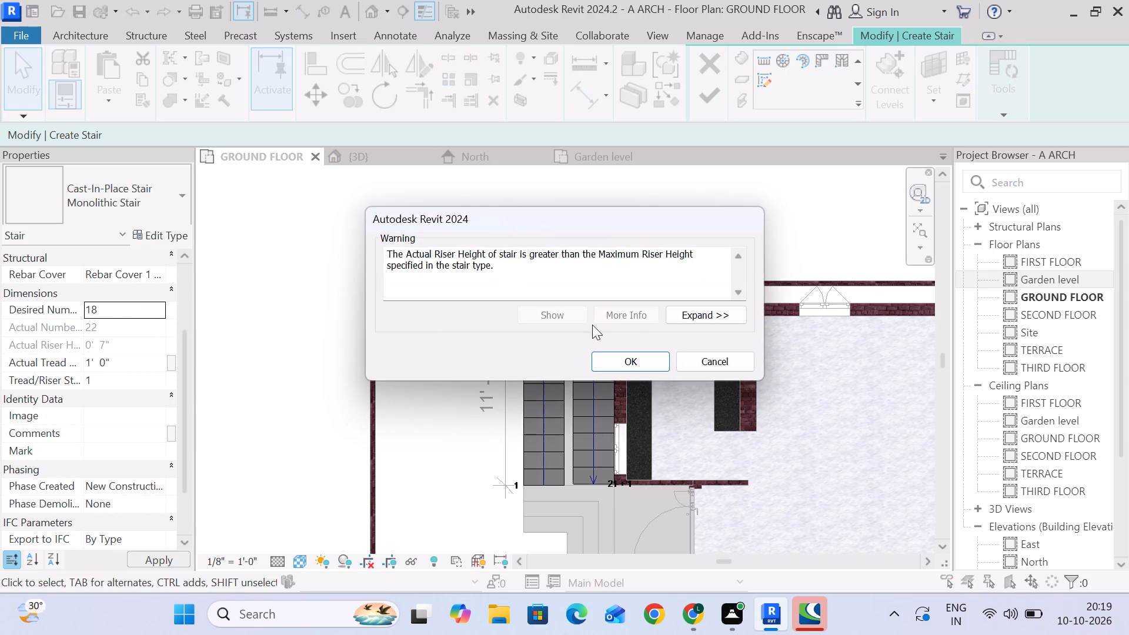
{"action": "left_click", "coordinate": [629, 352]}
Set the stair's desired number of risers to 22.
{"action": "left_click", "coordinate": [118, 310]}
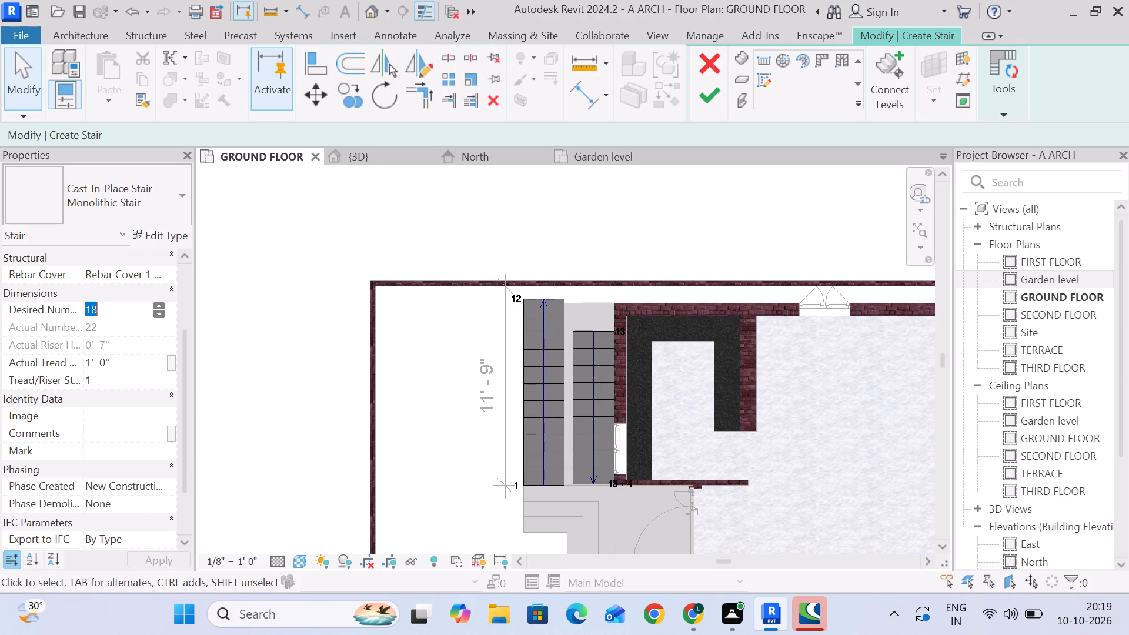
{"action": "type", "text": "Q22"}
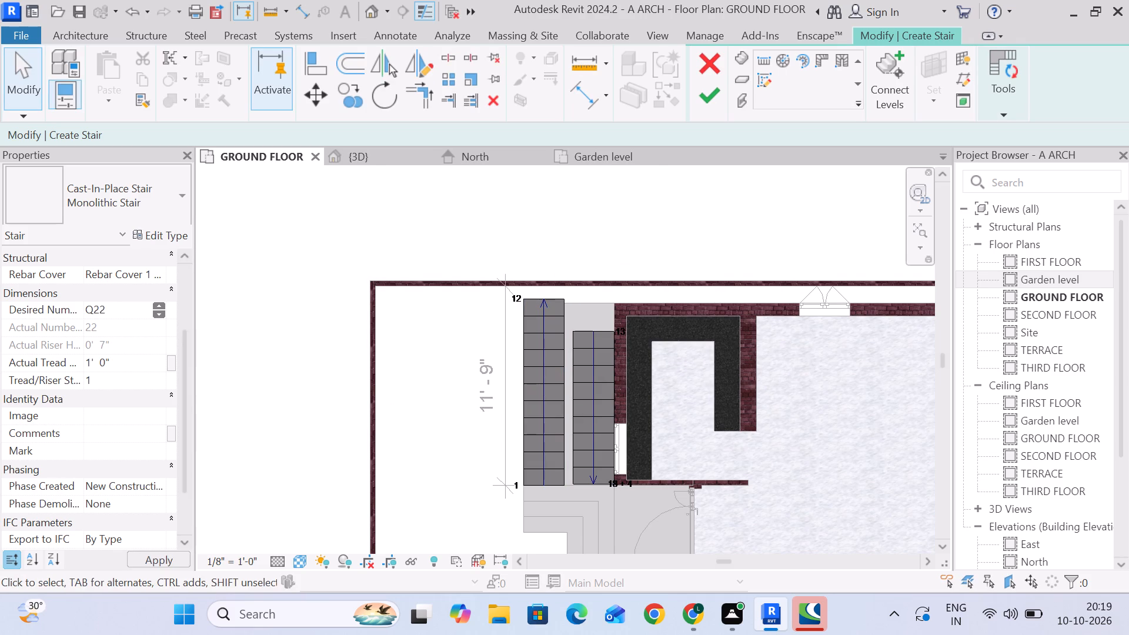
{"action": "key", "text": "BackSpace"}
{"action": "key", "text": "BackSpace"}
{"action": "key", "text": "BackSpace"}
{"action": "key", "text": "BackSpace"}
{"action": "key", "text": "BackSpace"}
{"action": "key", "text": "BackSpace"}
{"action": "key", "text": "BackSpace"}
{"action": "key", "text": "BackSpace"}
{"action": "key", "text": "BackSpace"}
{"action": "key", "text": "BackSpace"}
{"action": "key", "text": "BackSpace"}
{"action": "key", "text": "2"}
{"action": "key", "text": "2"}
{"action": "key", "text": "Return"}
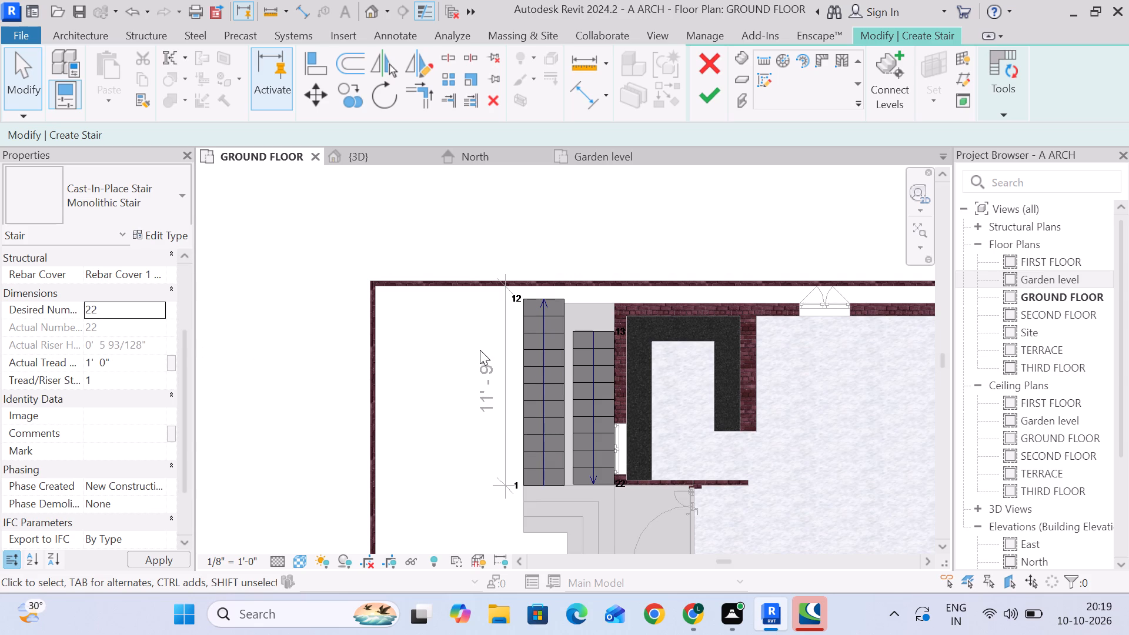
{"action": "left_click", "coordinate": [439, 346]}
Delete both existing stair runs, the one beside the house wall and the outer one.
{"action": "left_click", "coordinate": [549, 322]}
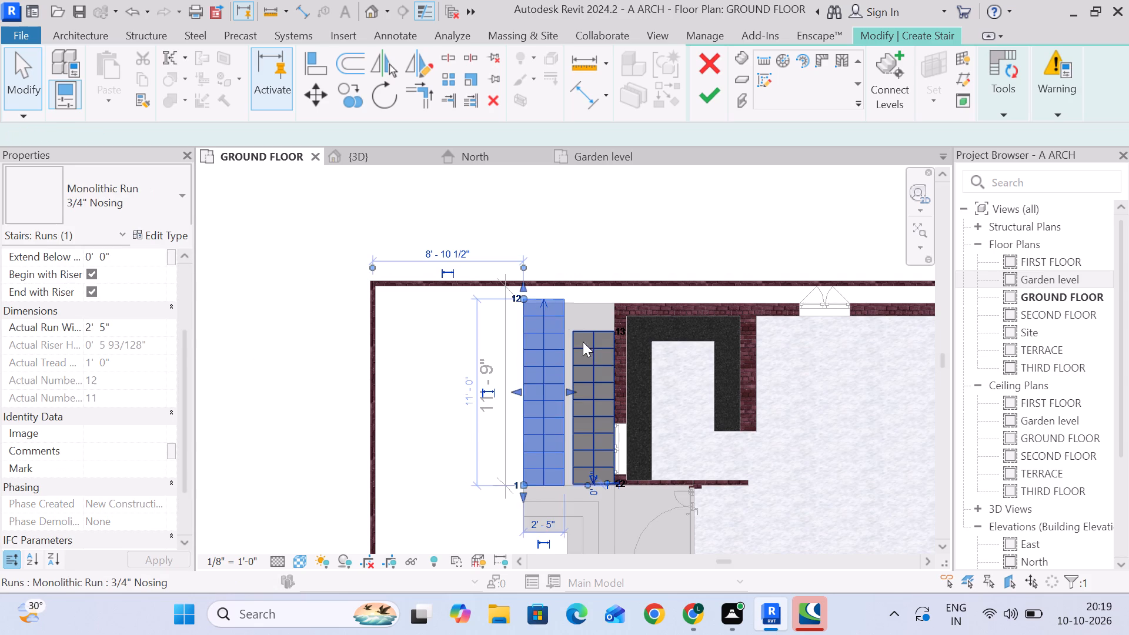
{"action": "left_click", "coordinate": [600, 349]}
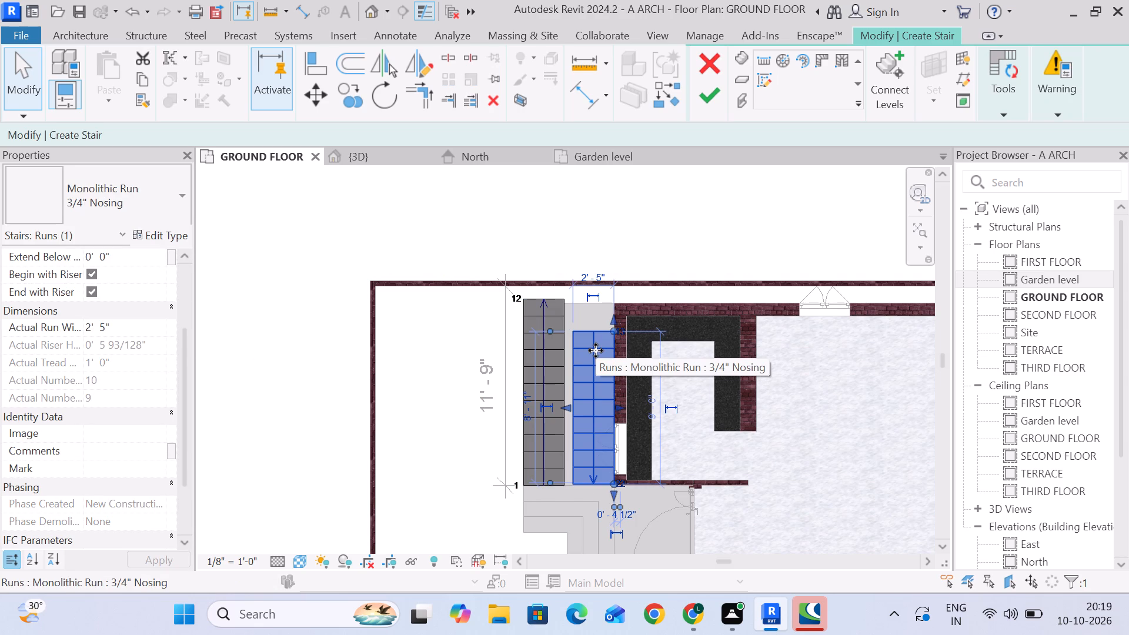
{"action": "key", "text": "Delete"}
{"action": "left_click", "coordinate": [538, 362]}
{"action": "key", "text": "Delete"}
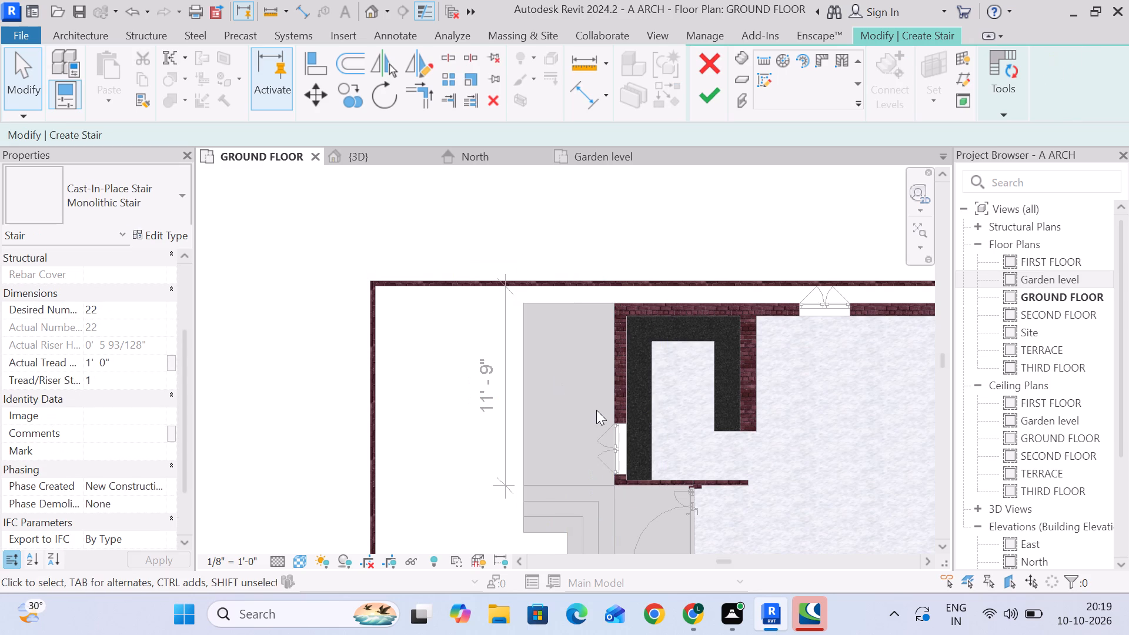
Draw two parallel 9' 0" runs using Run: Center and automatic landing, starting at the slab edge by the entrance steps and returning beside the house wall.
{"action": "left_click", "coordinate": [768, 58]}
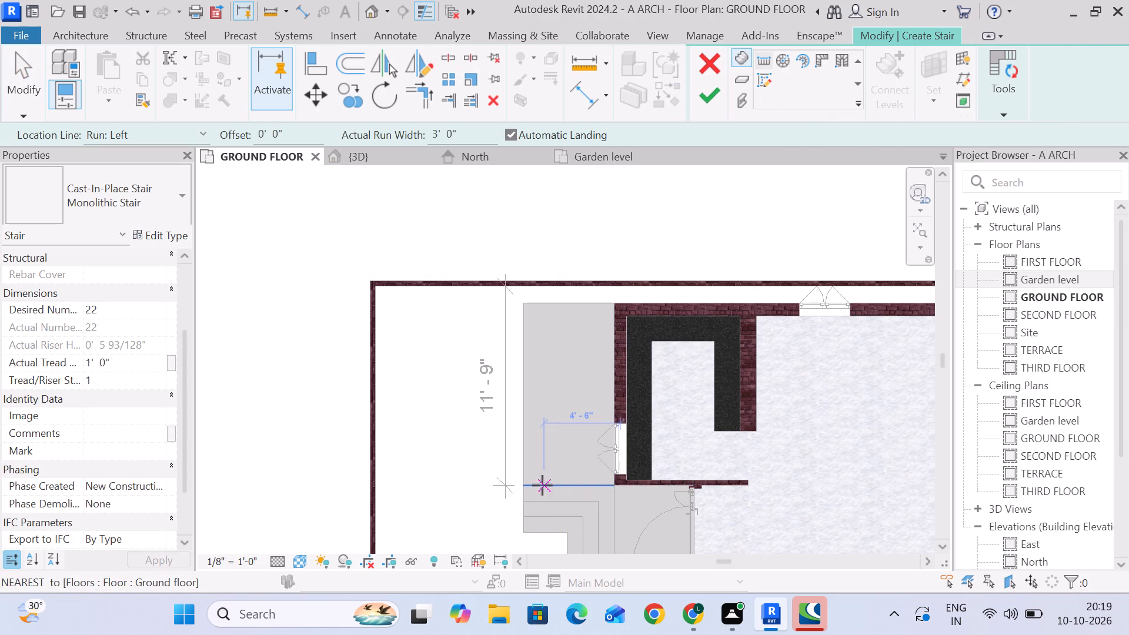
{"action": "left_click", "coordinate": [524, 485]}
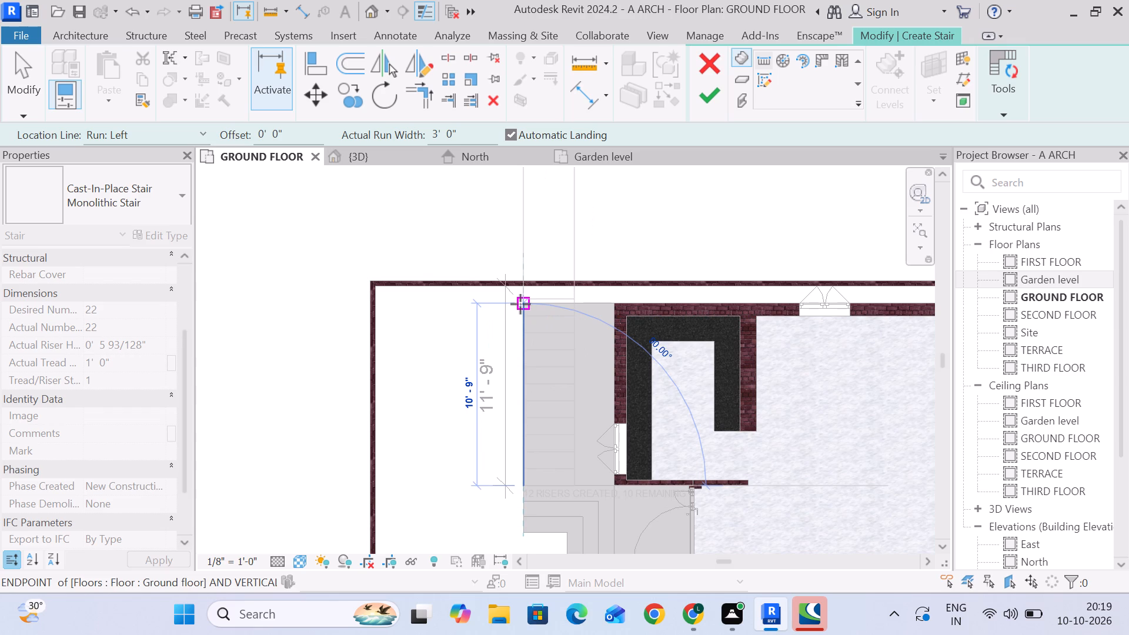
{"action": "left_click", "coordinate": [144, 133]}
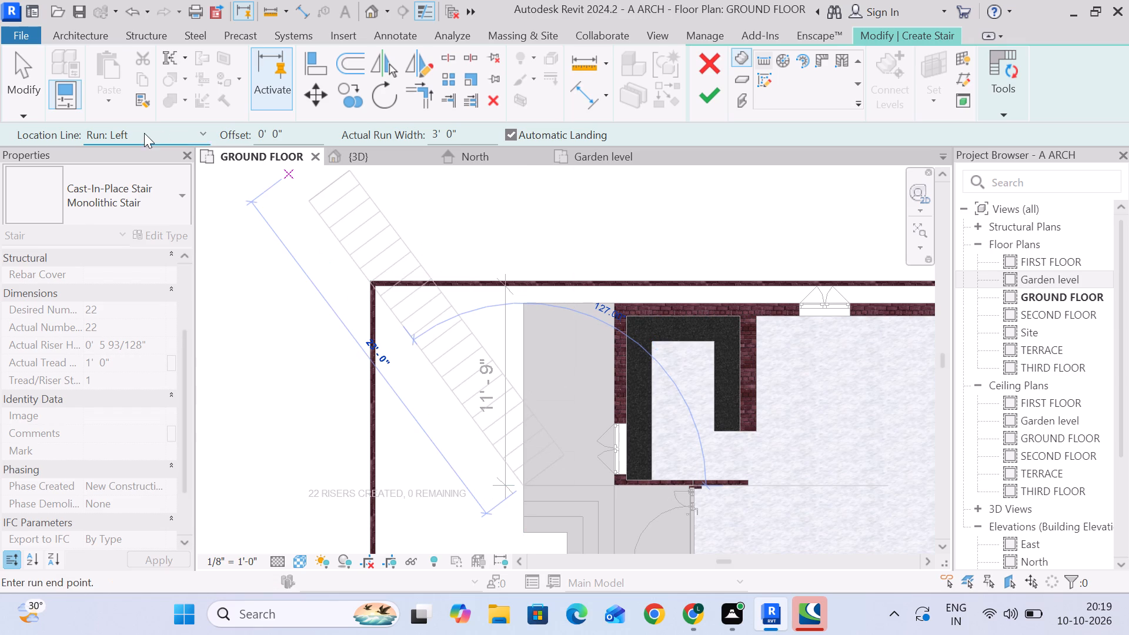
{"action": "left_click", "coordinate": [143, 177]}
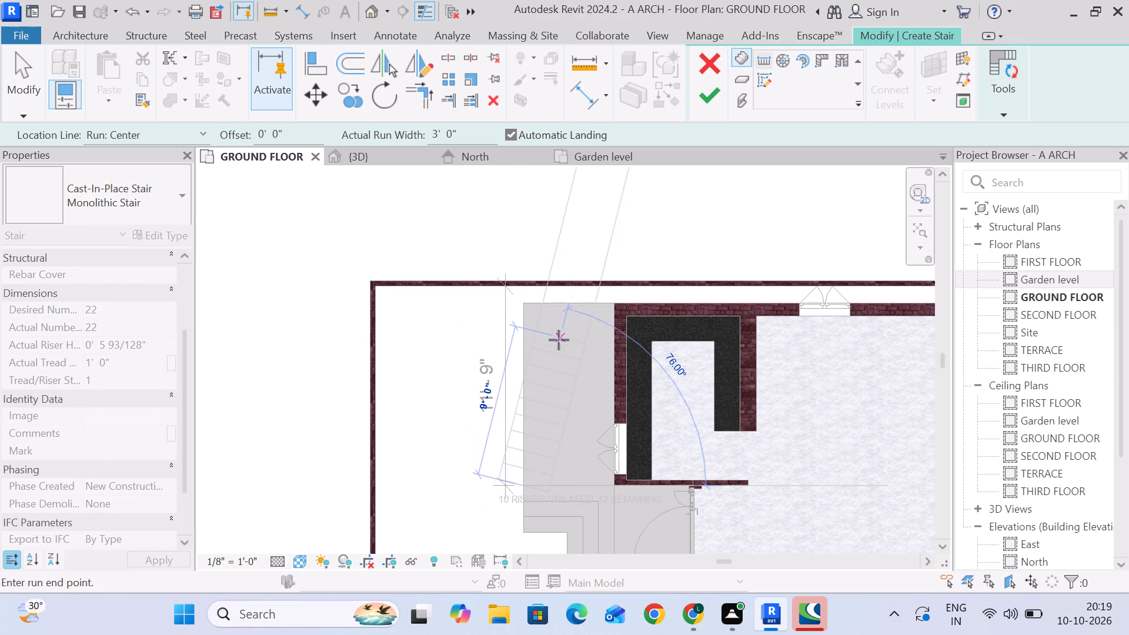
{"action": "left_click", "coordinate": [522, 334]}
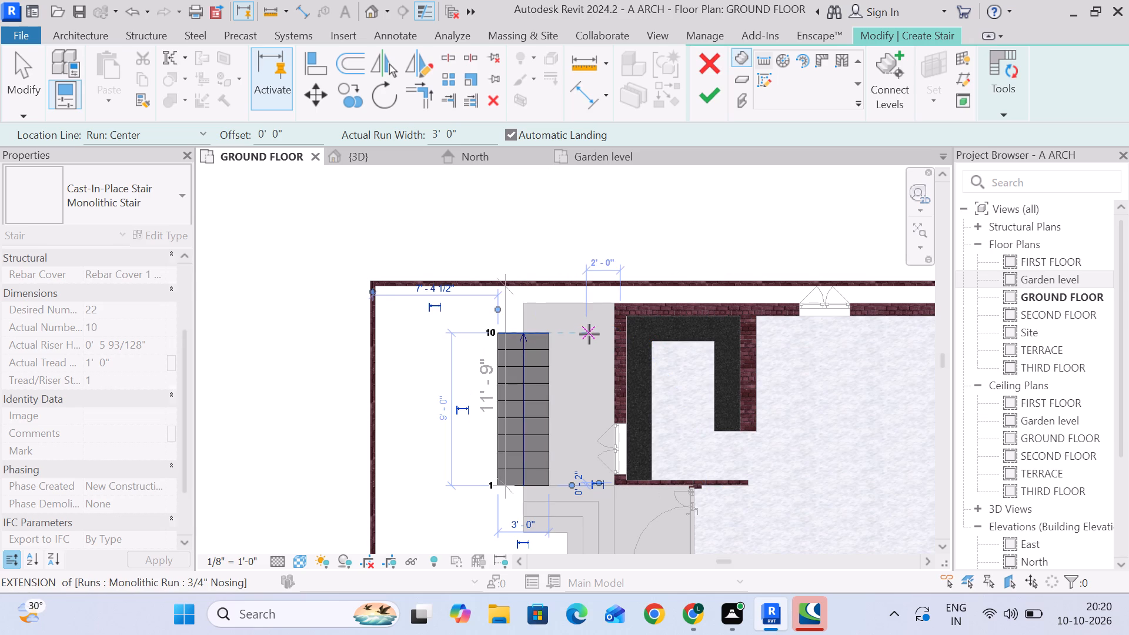
{"action": "left_click", "coordinate": [587, 332]}
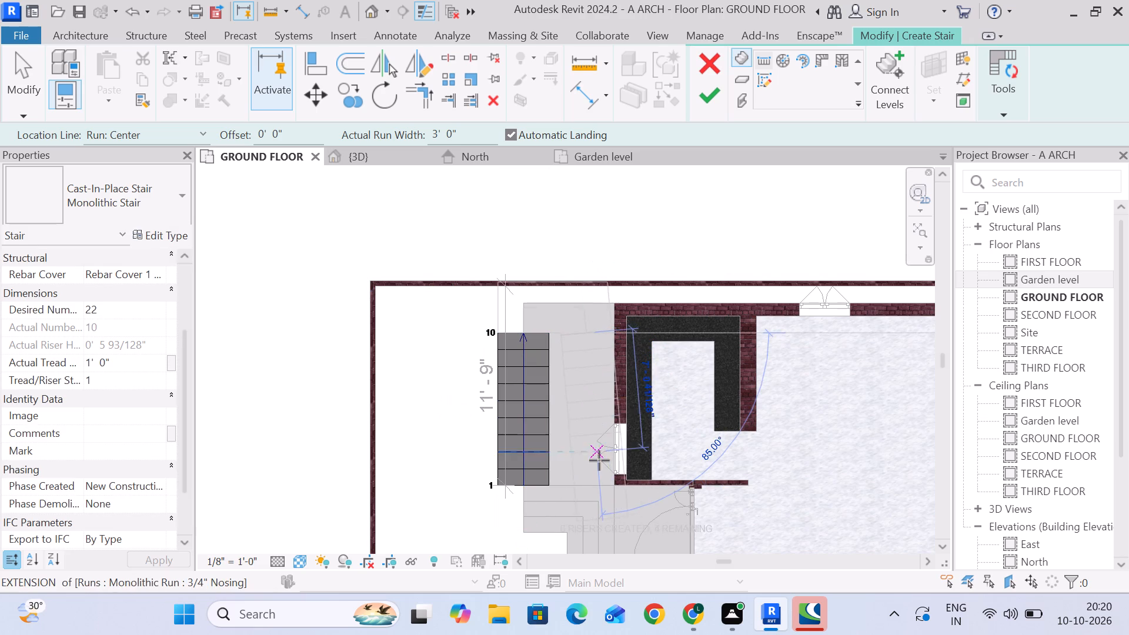
{"action": "left_click", "coordinate": [588, 484]}
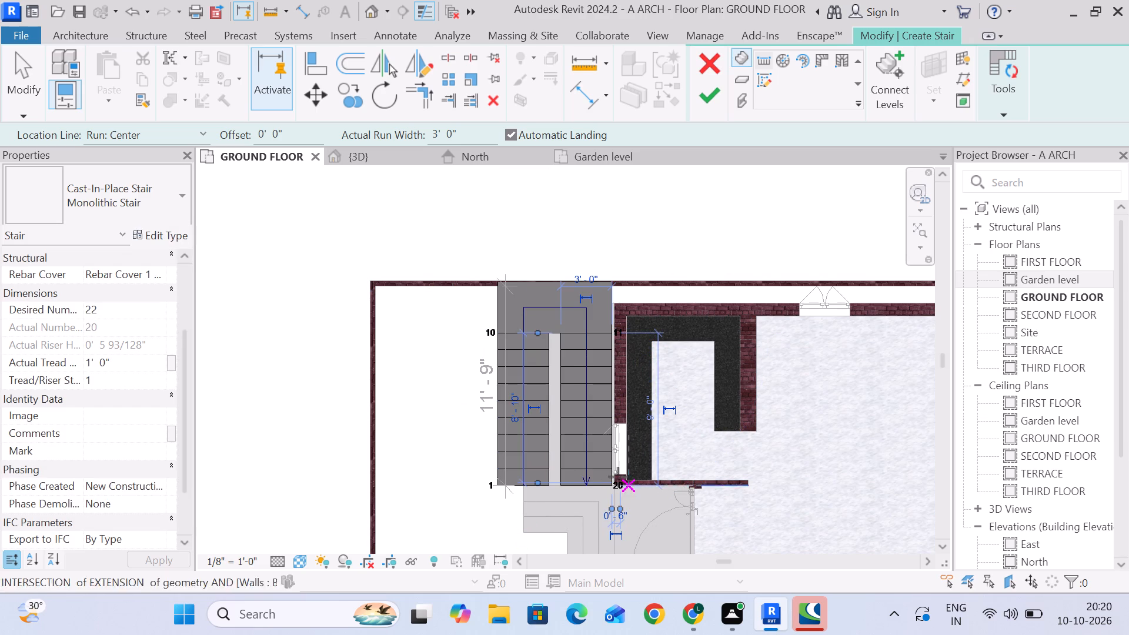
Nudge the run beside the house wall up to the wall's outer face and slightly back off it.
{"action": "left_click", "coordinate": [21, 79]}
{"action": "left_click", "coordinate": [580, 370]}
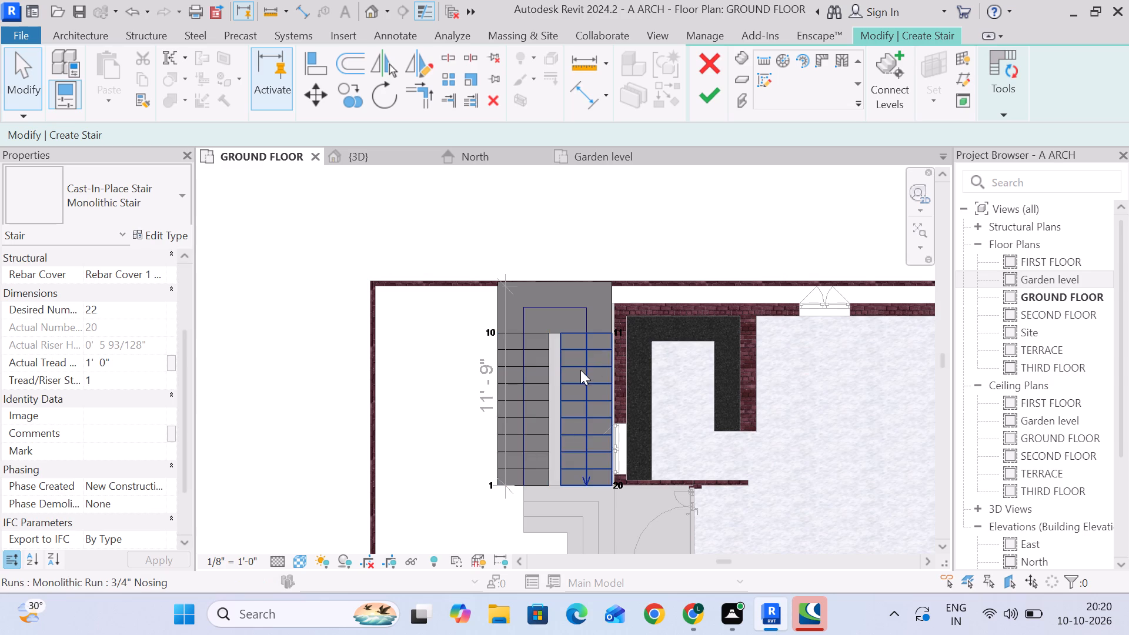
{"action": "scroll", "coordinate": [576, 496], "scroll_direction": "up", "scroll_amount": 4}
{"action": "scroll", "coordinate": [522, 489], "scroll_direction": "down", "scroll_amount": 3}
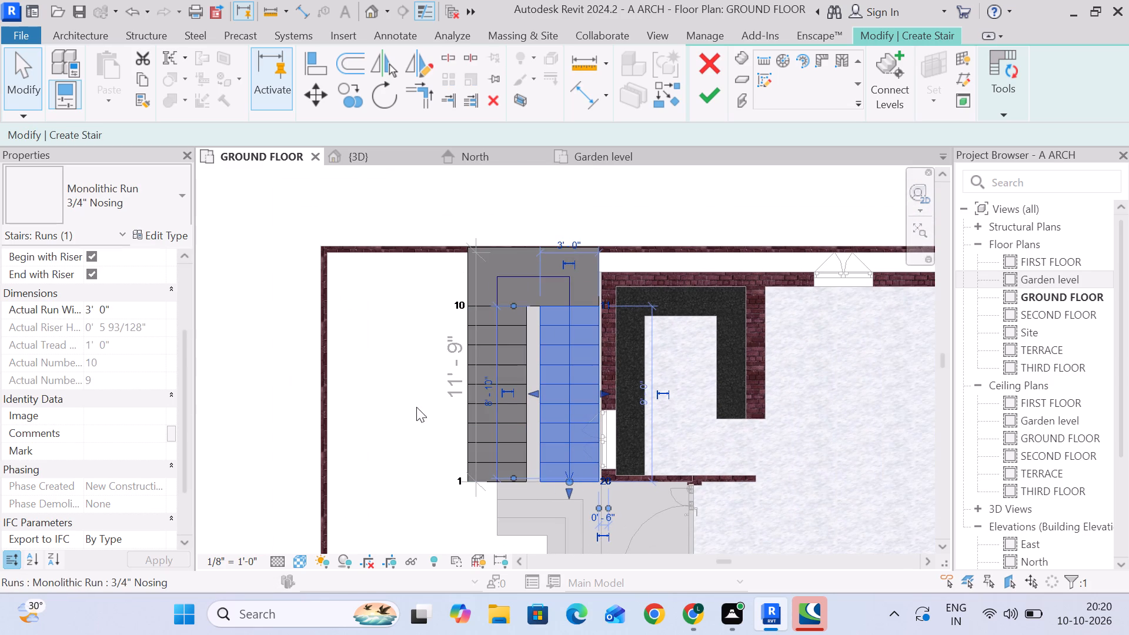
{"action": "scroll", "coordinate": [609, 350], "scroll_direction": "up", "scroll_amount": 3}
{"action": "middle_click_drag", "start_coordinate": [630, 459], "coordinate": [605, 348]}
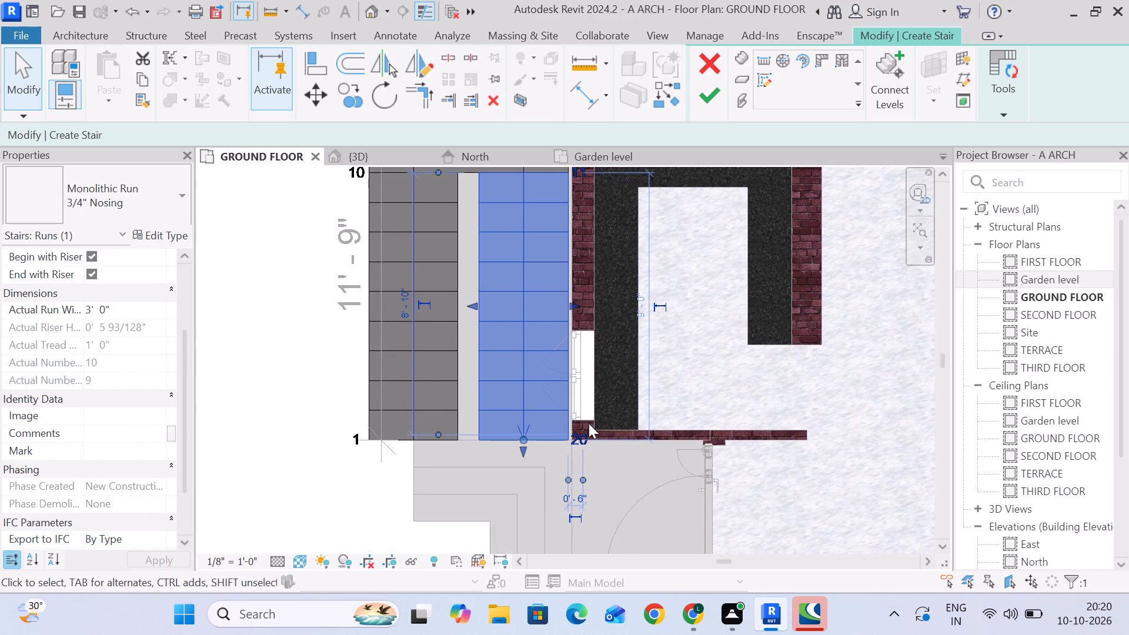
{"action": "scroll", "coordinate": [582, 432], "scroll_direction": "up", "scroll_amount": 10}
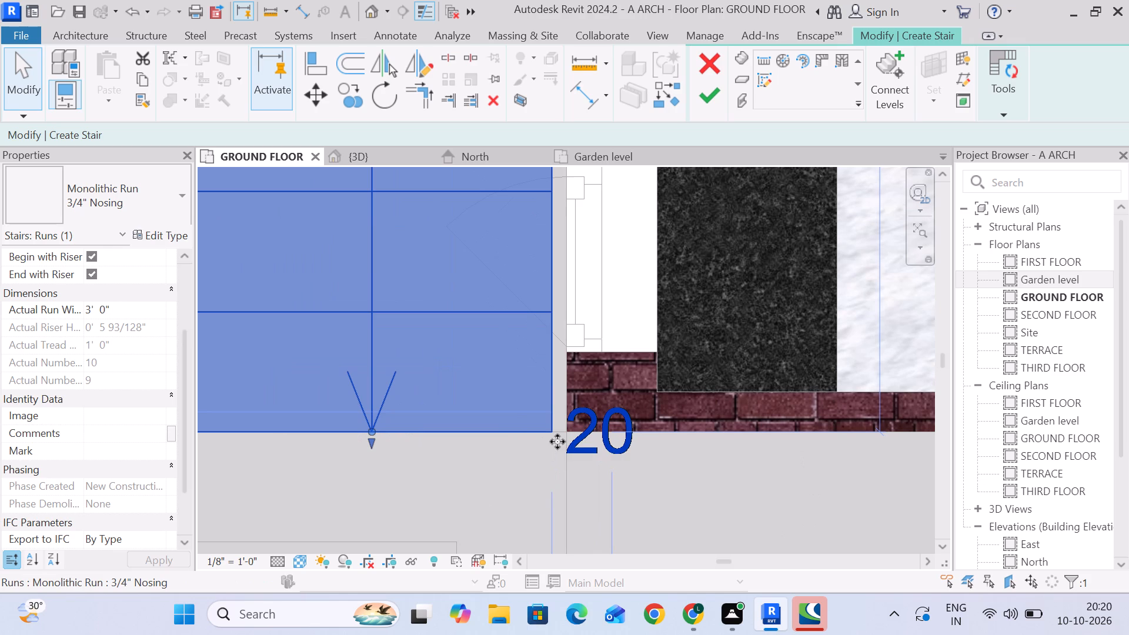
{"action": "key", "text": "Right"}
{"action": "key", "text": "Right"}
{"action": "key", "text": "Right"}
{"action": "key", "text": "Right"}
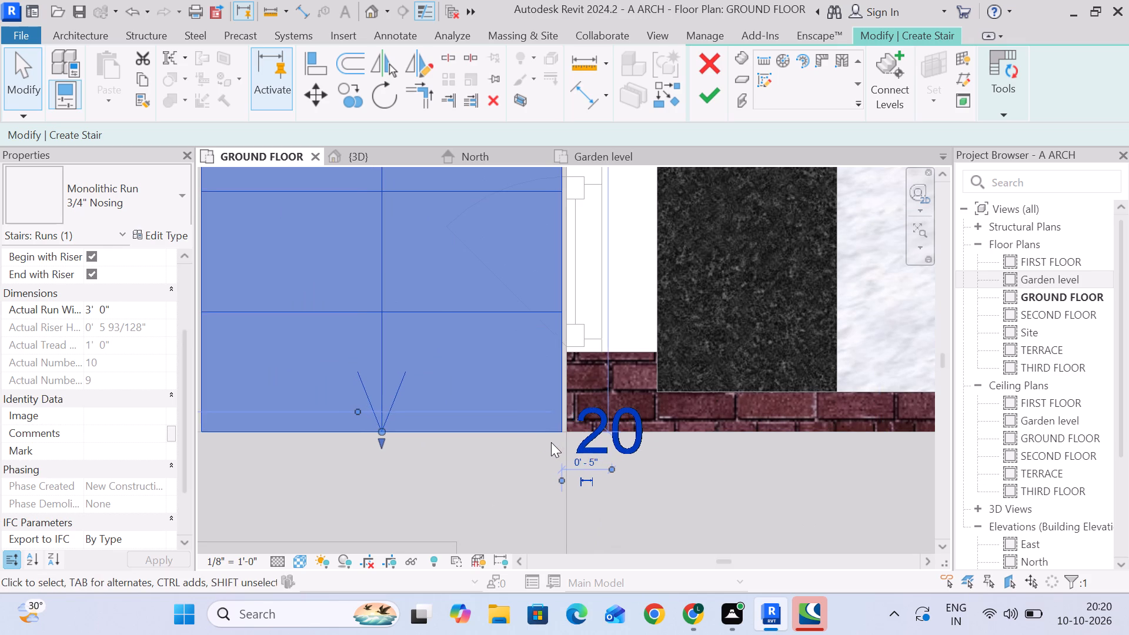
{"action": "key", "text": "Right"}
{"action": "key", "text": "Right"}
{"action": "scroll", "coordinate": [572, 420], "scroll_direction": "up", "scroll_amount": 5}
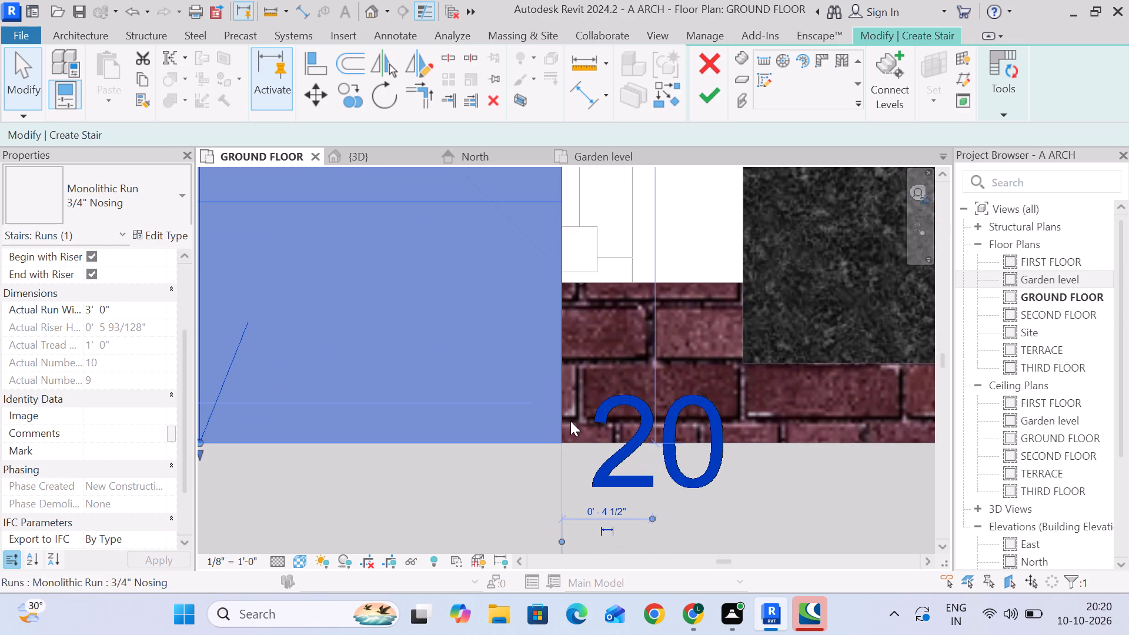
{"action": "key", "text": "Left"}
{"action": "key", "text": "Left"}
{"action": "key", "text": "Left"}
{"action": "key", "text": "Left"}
Align the edge of the run beside the house wall with the wall's outer face.
{"action": "left_click", "coordinate": [320, 66]}
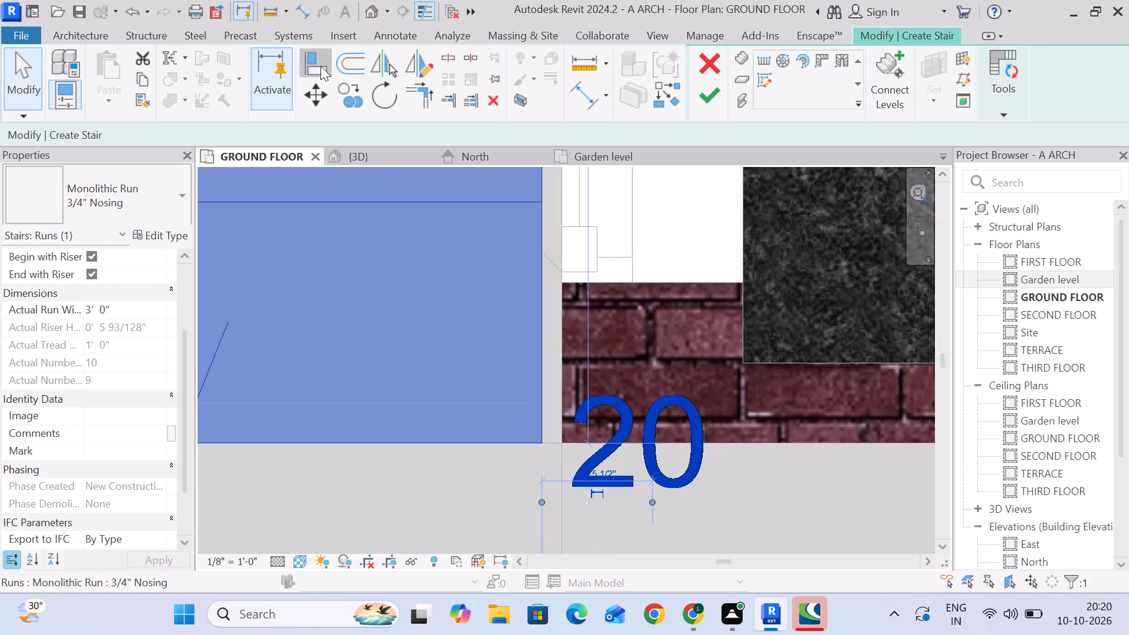
{"action": "left_click", "coordinate": [563, 291]}
{"action": "left_click", "coordinate": [540, 293]}
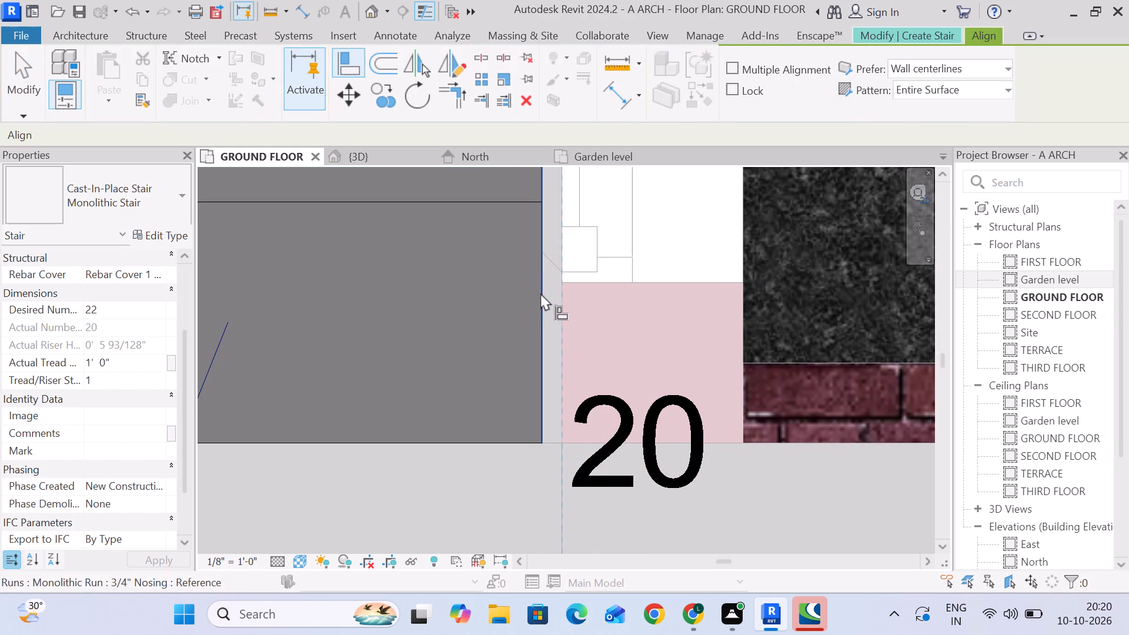
{"action": "scroll", "coordinate": [549, 297], "scroll_direction": "down", "scroll_amount": 19}
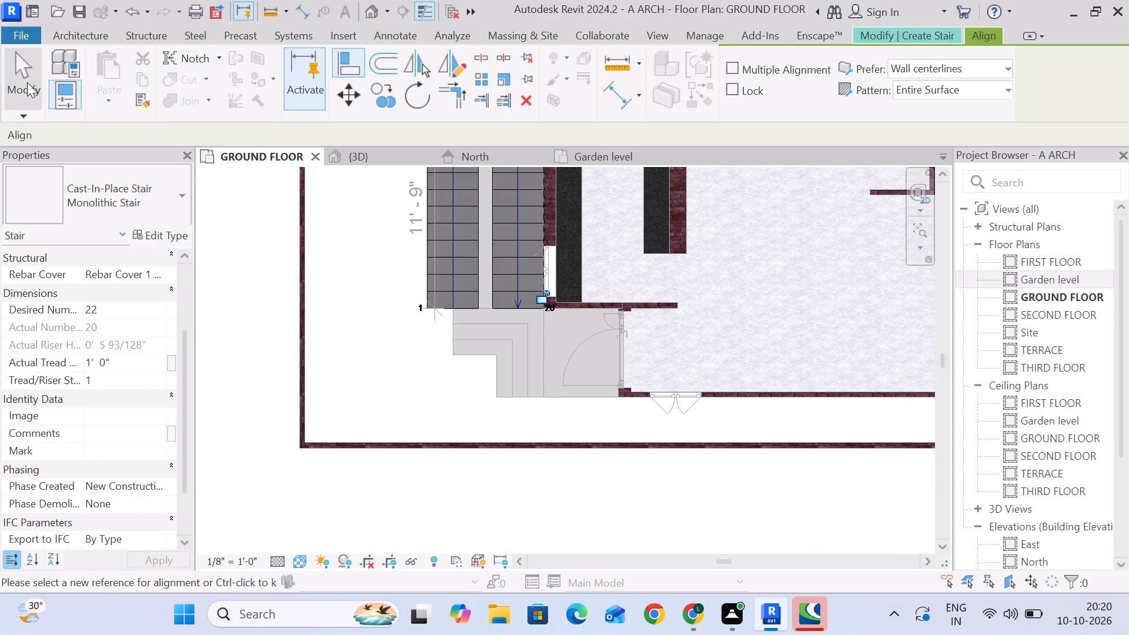
{"action": "left_click", "coordinate": [27, 82]}
Set the Monolithic Stair type's Minimum Run Width to 2' 5".
{"action": "scroll", "coordinate": [440, 312], "scroll_direction": "down", "scroll_amount": 2}
{"action": "scroll", "coordinate": [437, 312], "scroll_direction": "up", "scroll_amount": 6}
{"action": "middle_click_drag", "start_coordinate": [450, 312], "coordinate": [410, 410]}
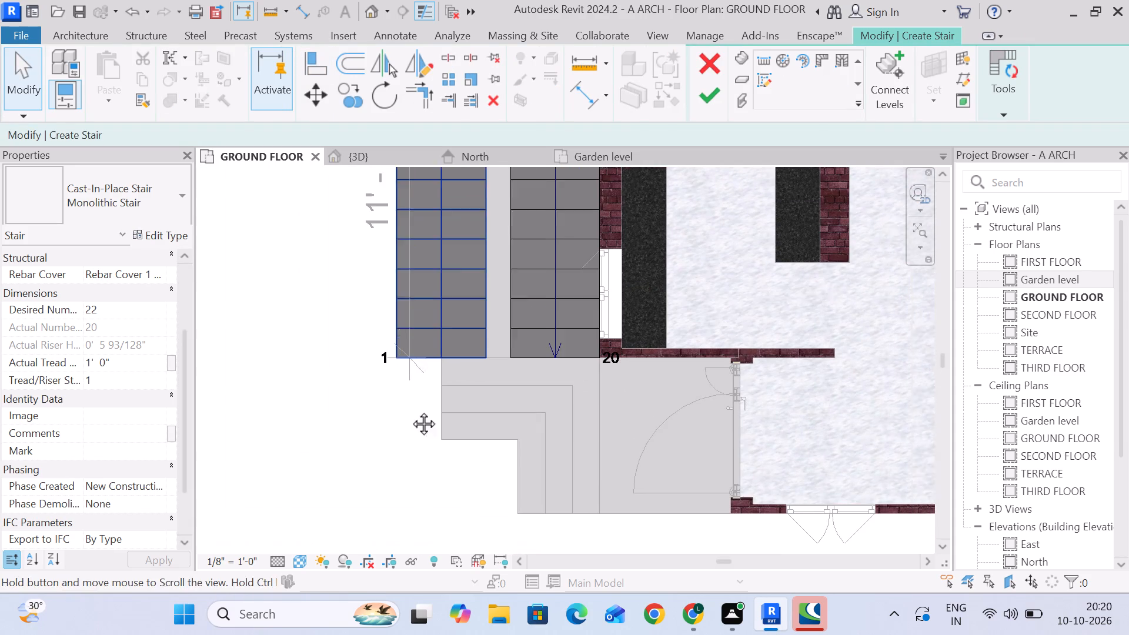
{"action": "middle_click_drag", "start_coordinate": [410, 410], "coordinate": [410, 415]}
{"action": "left_click", "coordinate": [494, 300]}
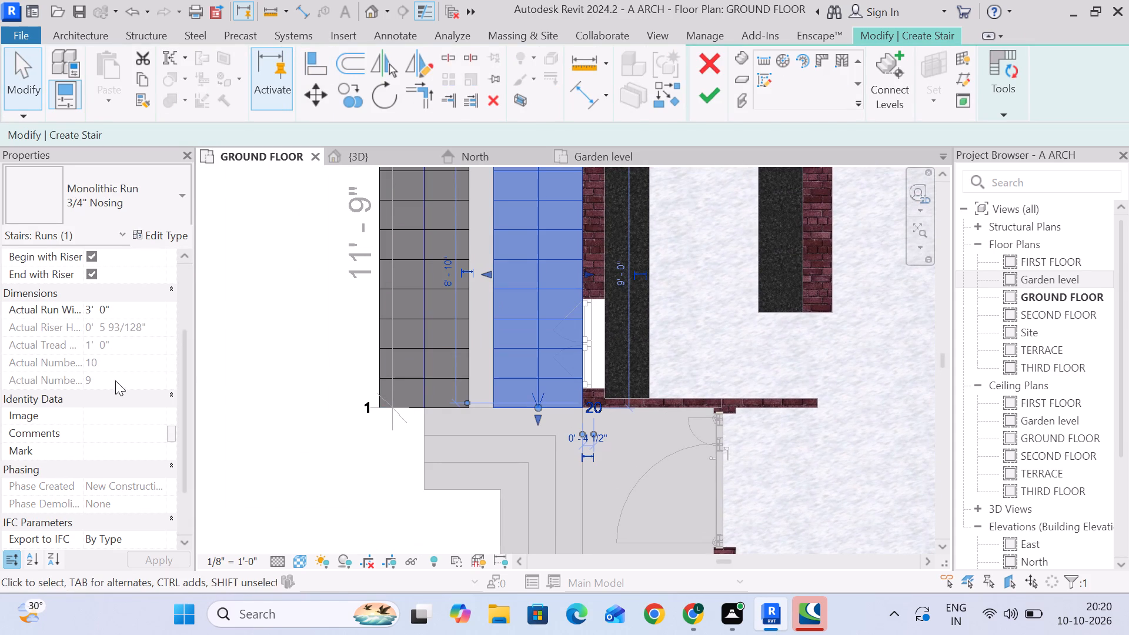
{"action": "left_click", "coordinate": [246, 299]}
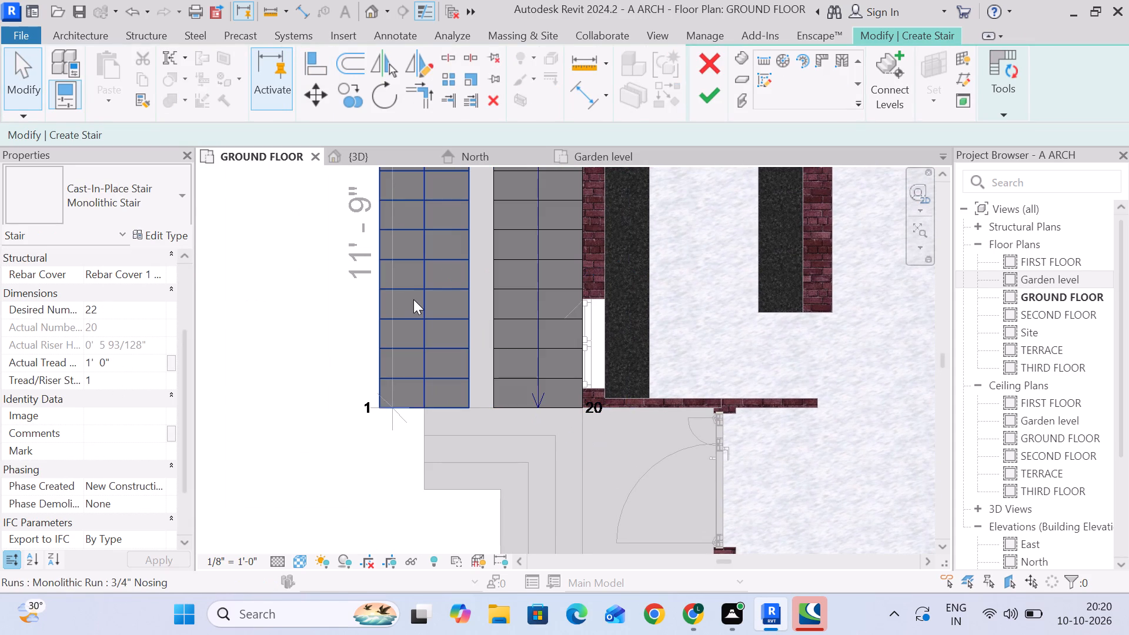
{"action": "left_click", "coordinate": [154, 232]}
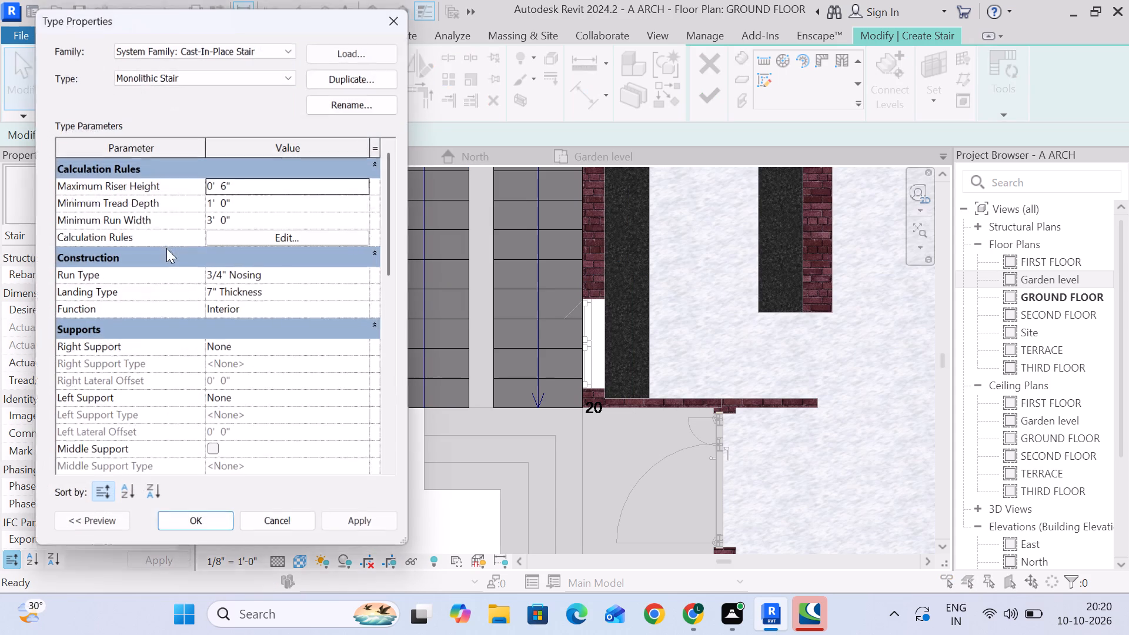
{"action": "left_click", "coordinate": [256, 216]}
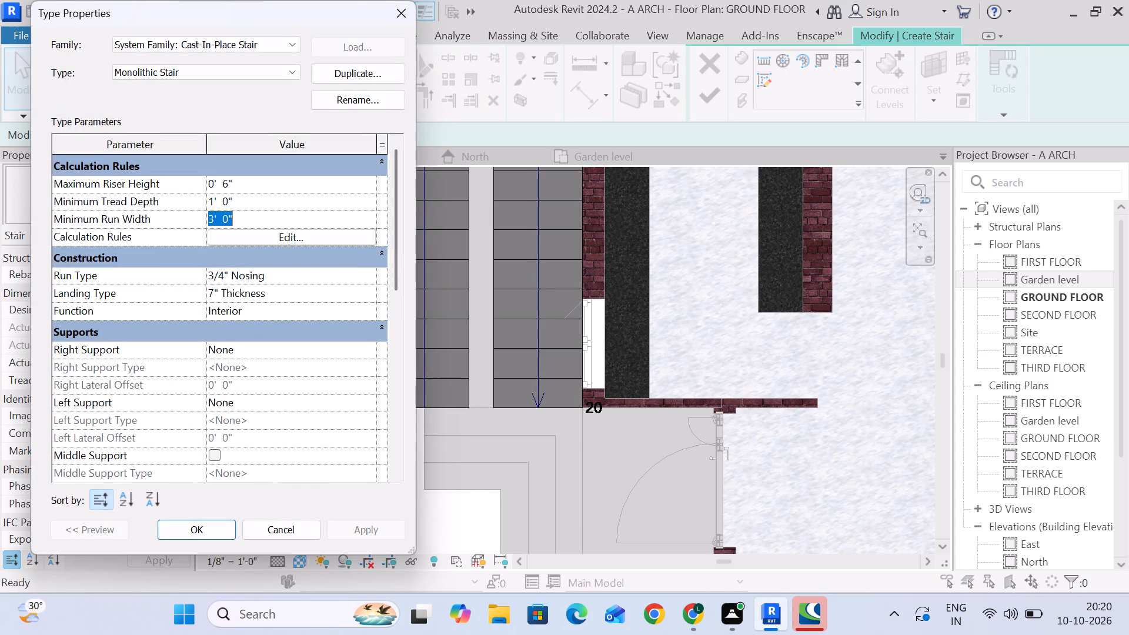
{"action": "key", "text": "2"}
{"action": "key", "text": "apostrophe"}
{"action": "key", "text": "5"}
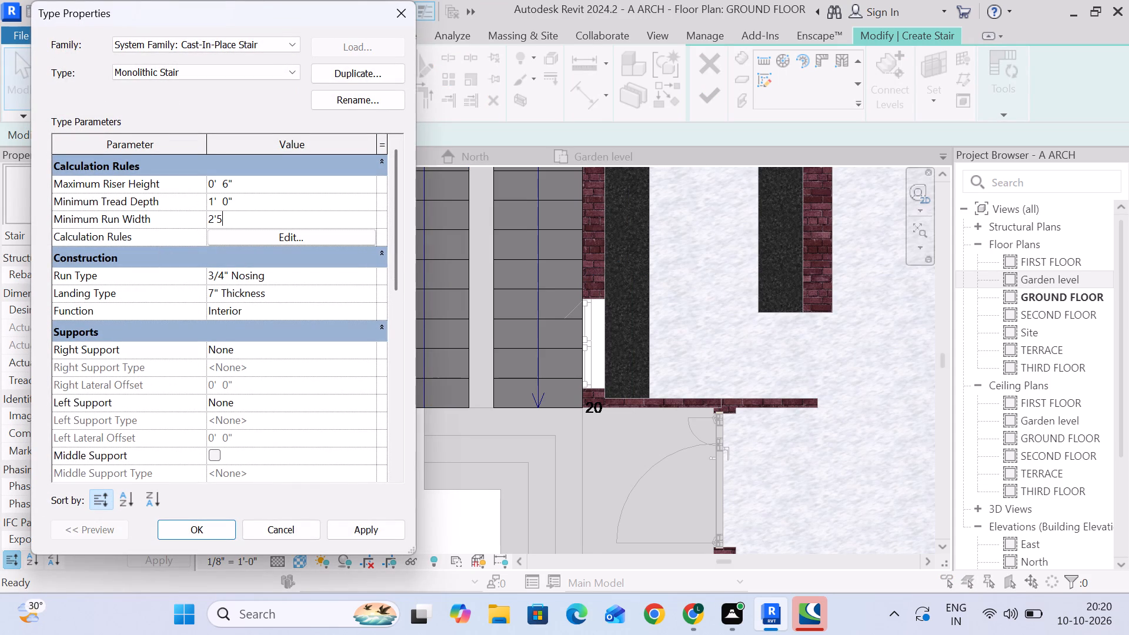
{"action": "key", "text": "shift+quotedbl"}
{"action": "key", "text": "Return"}
{"action": "left_click", "coordinate": [345, 524]}
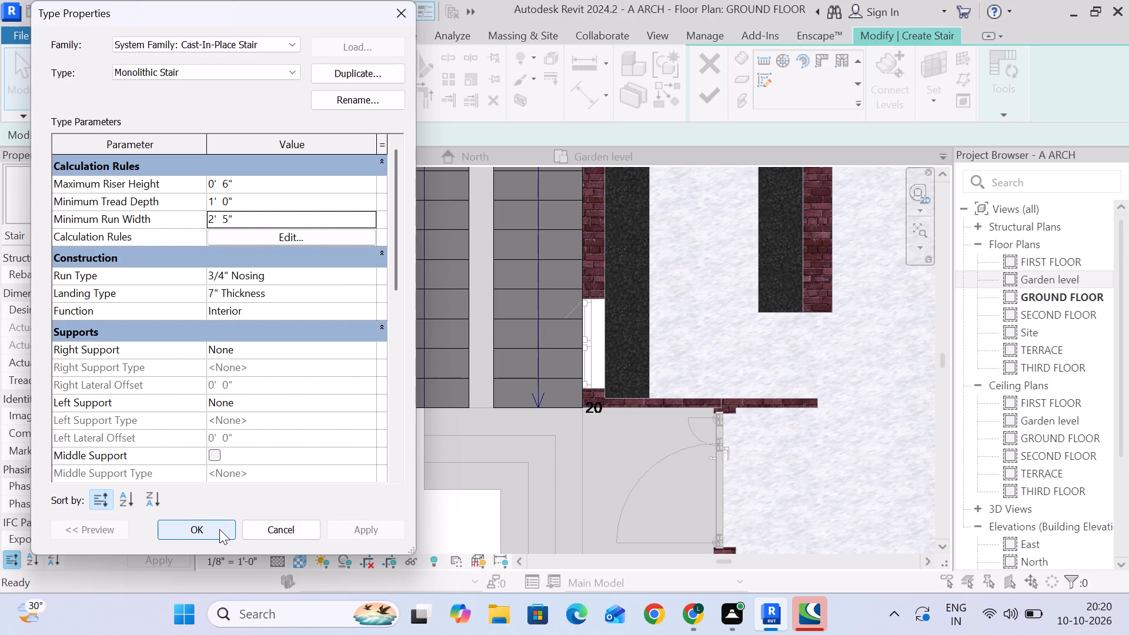
{"action": "left_click", "coordinate": [219, 527]}
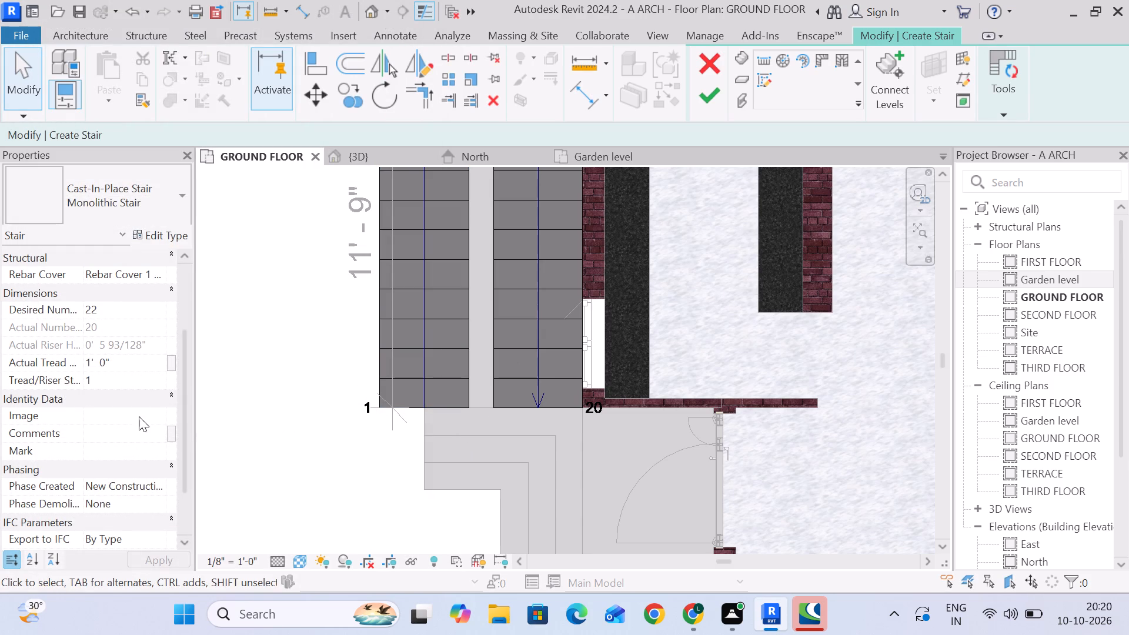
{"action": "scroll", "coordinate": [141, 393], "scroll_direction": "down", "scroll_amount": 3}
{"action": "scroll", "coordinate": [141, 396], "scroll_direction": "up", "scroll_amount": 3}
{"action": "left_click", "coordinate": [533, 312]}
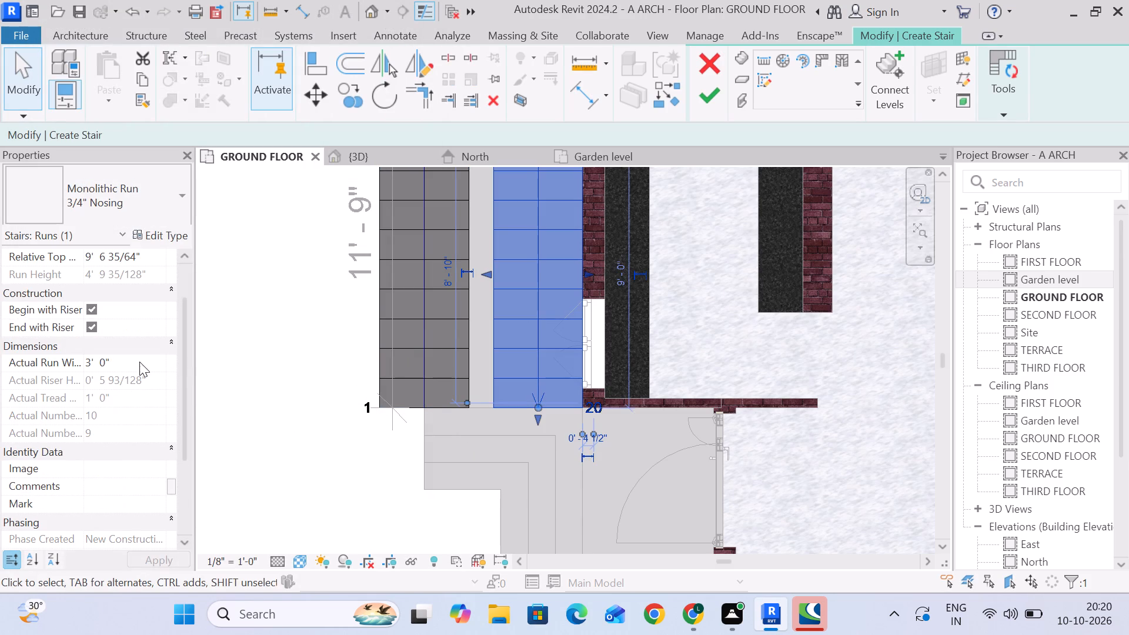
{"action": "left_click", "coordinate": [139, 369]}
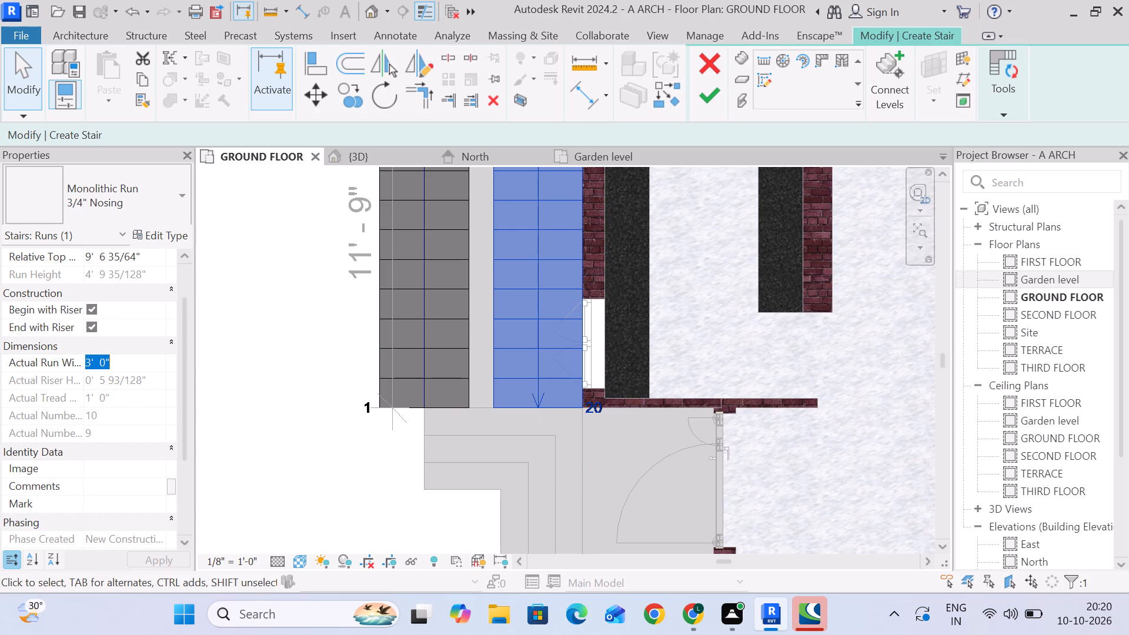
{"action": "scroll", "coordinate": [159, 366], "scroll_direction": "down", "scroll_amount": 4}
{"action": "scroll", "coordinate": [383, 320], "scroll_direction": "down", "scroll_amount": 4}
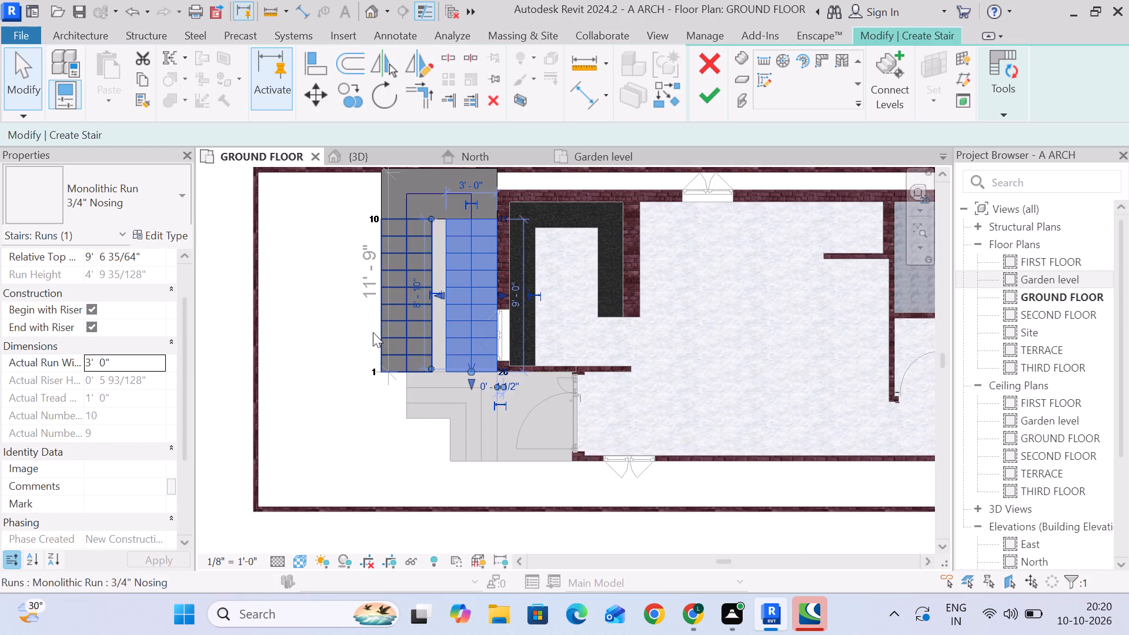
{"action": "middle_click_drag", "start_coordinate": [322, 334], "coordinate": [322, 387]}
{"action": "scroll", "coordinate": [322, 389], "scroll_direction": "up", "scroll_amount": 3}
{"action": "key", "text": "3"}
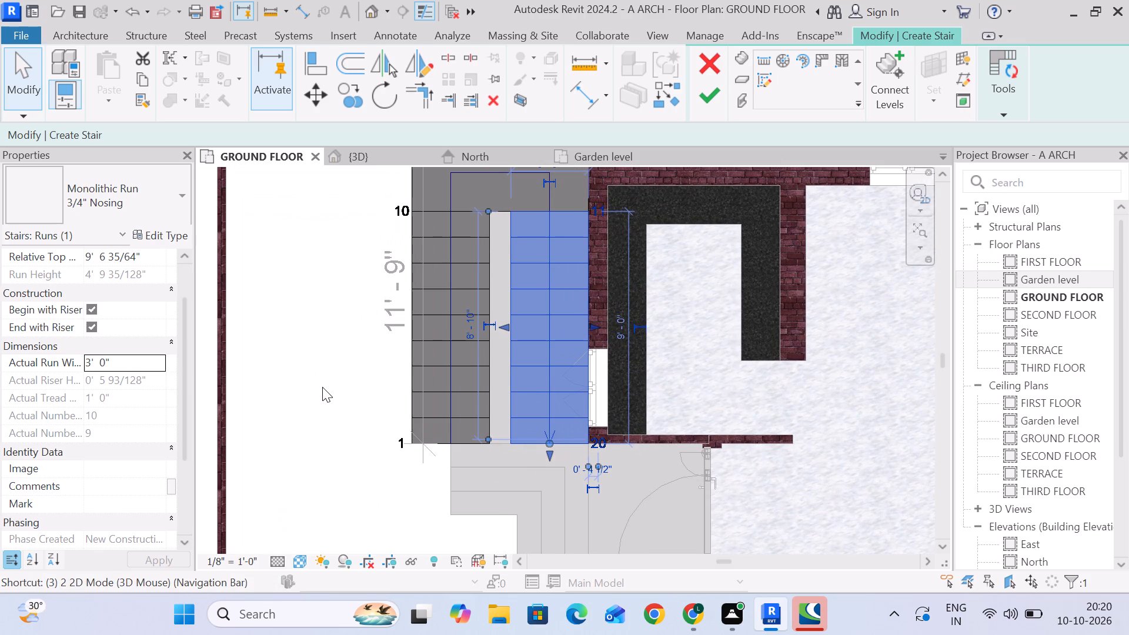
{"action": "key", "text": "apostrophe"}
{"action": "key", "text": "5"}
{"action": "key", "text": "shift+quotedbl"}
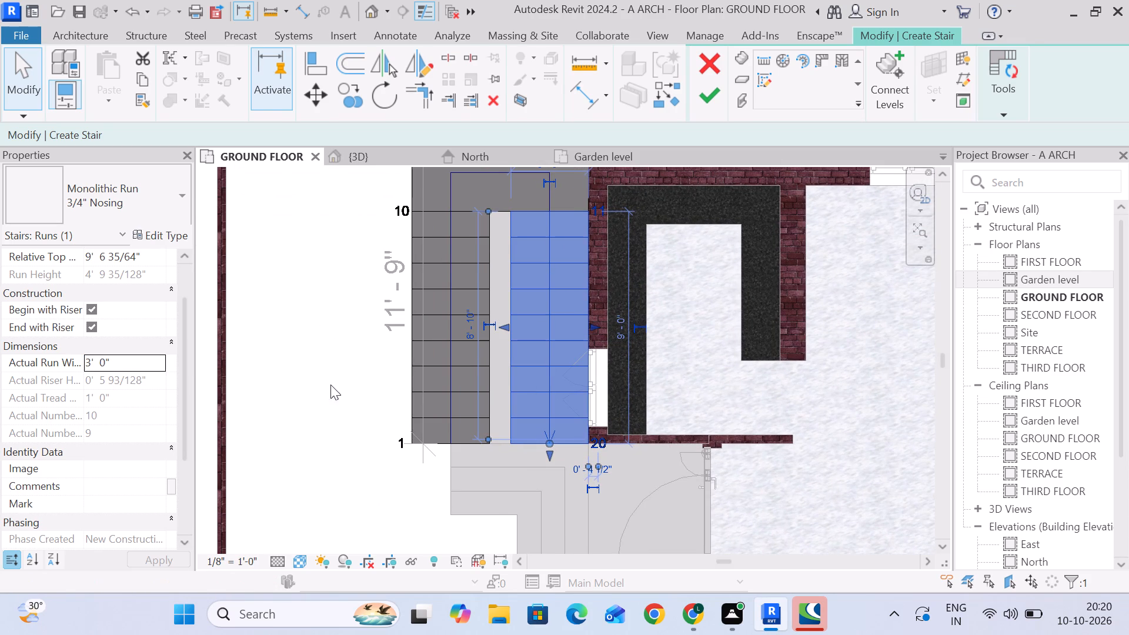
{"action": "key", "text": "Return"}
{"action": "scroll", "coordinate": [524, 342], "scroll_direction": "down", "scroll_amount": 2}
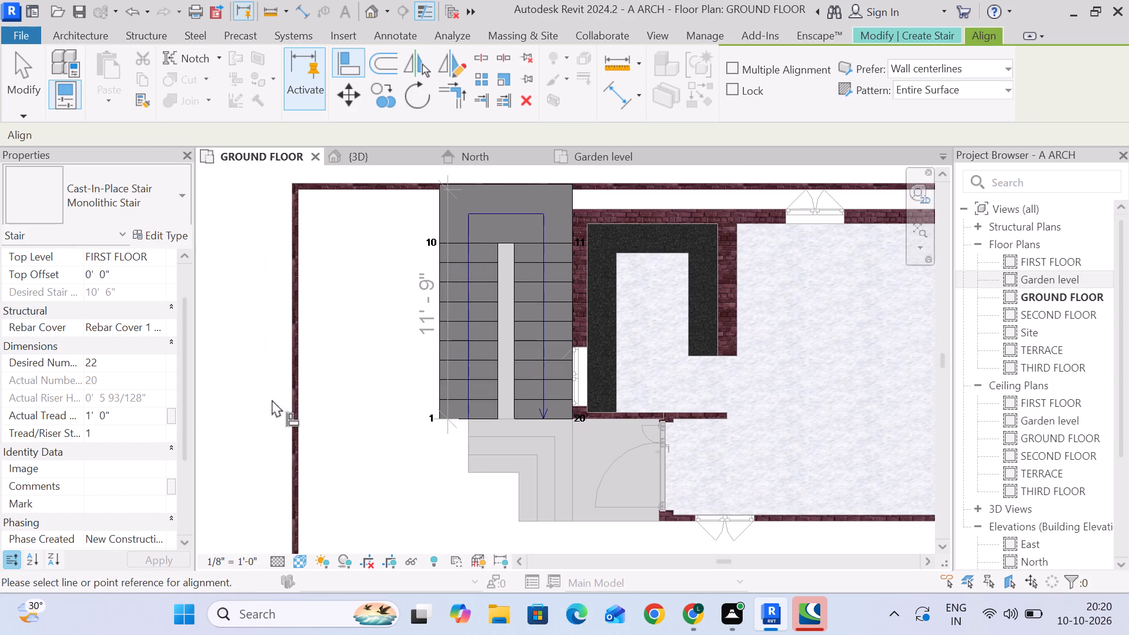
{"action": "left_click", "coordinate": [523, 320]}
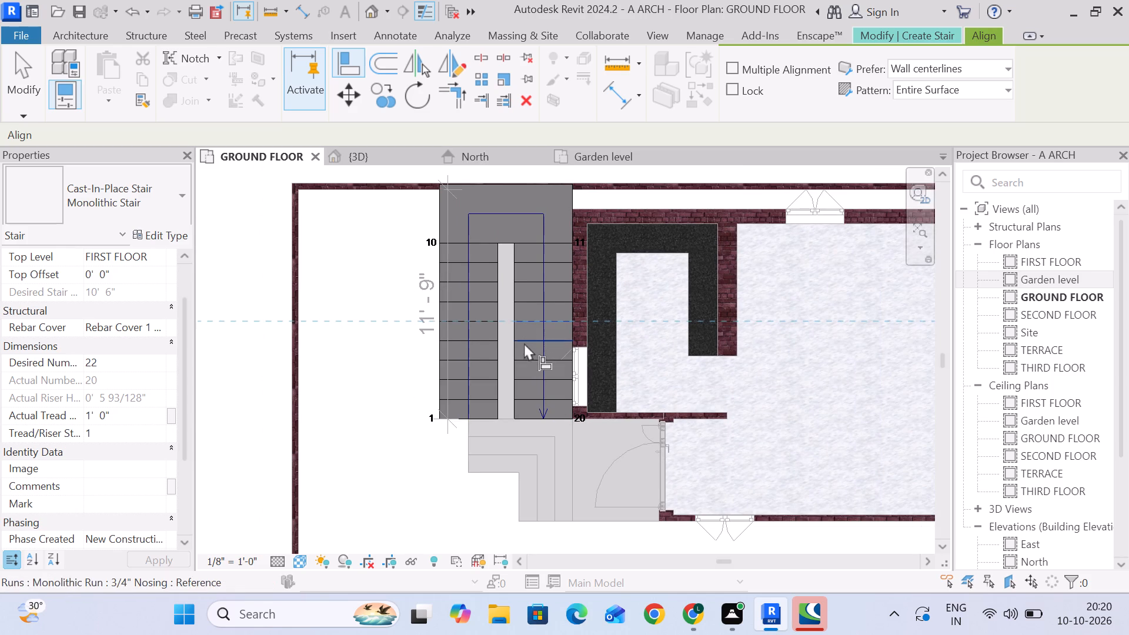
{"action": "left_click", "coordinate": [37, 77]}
Set the Actual Run Width of the run beside the house wall to 2' 5".
{"action": "left_click", "coordinate": [549, 328]}
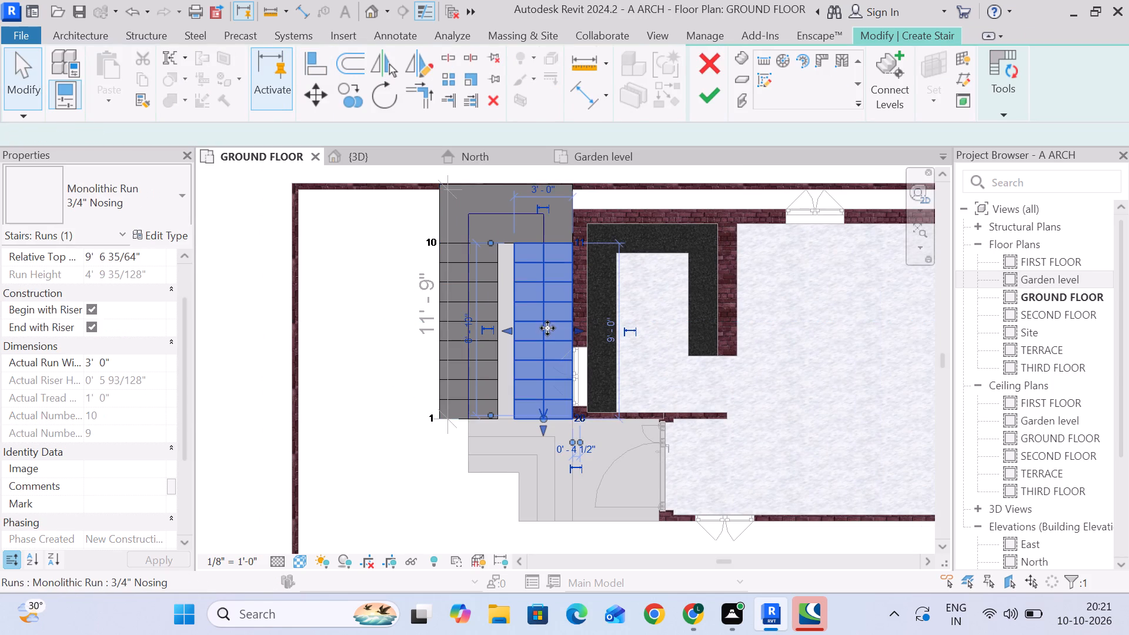
{"action": "left_click", "coordinate": [148, 362]}
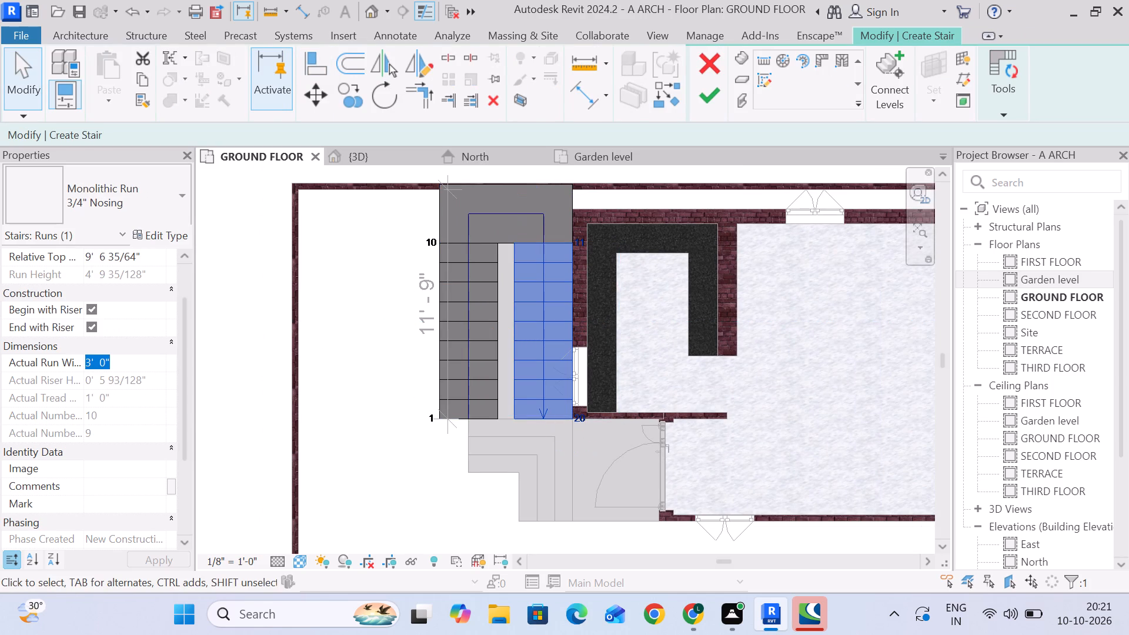
{"action": "key", "text": "2"}
{"action": "type", "text": "'5"}
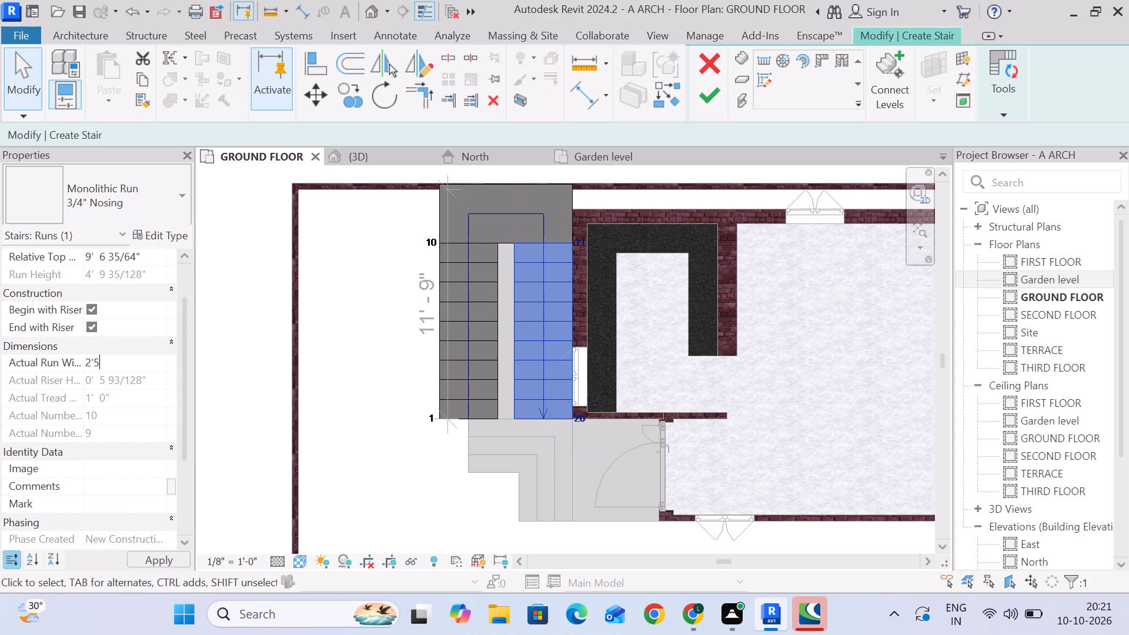
{"action": "key", "text": "shift+quotedbl"}
{"action": "key", "text": "Return"}
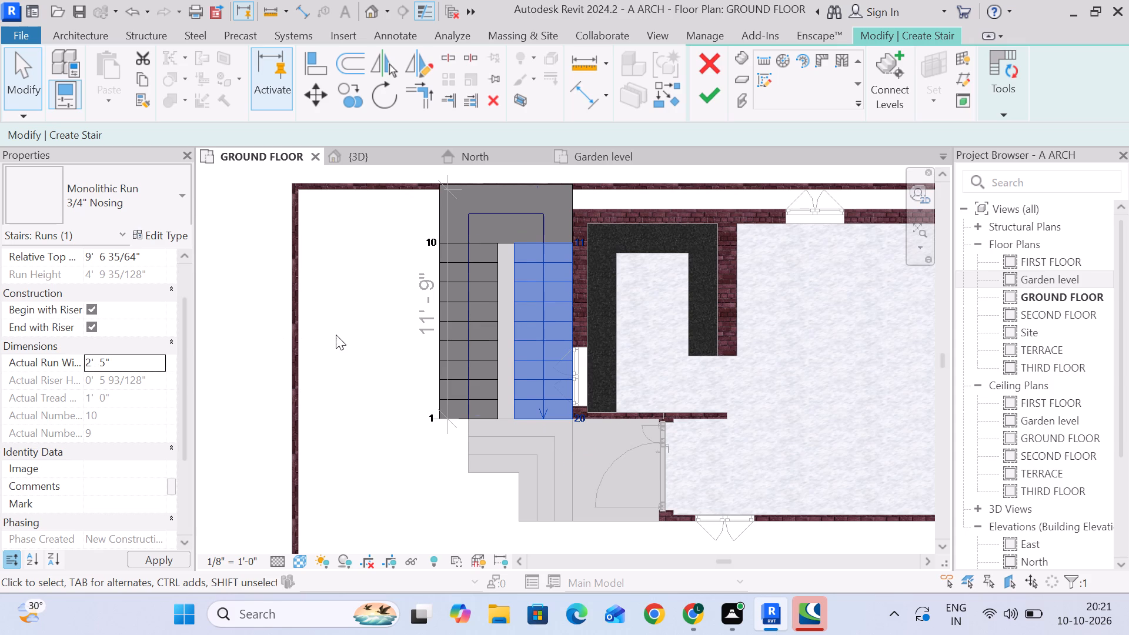
{"action": "left_click", "coordinate": [336, 335]}
Set the outer run's Actual Run Width to 2' 5".
{"action": "left_click", "coordinate": [480, 335]}
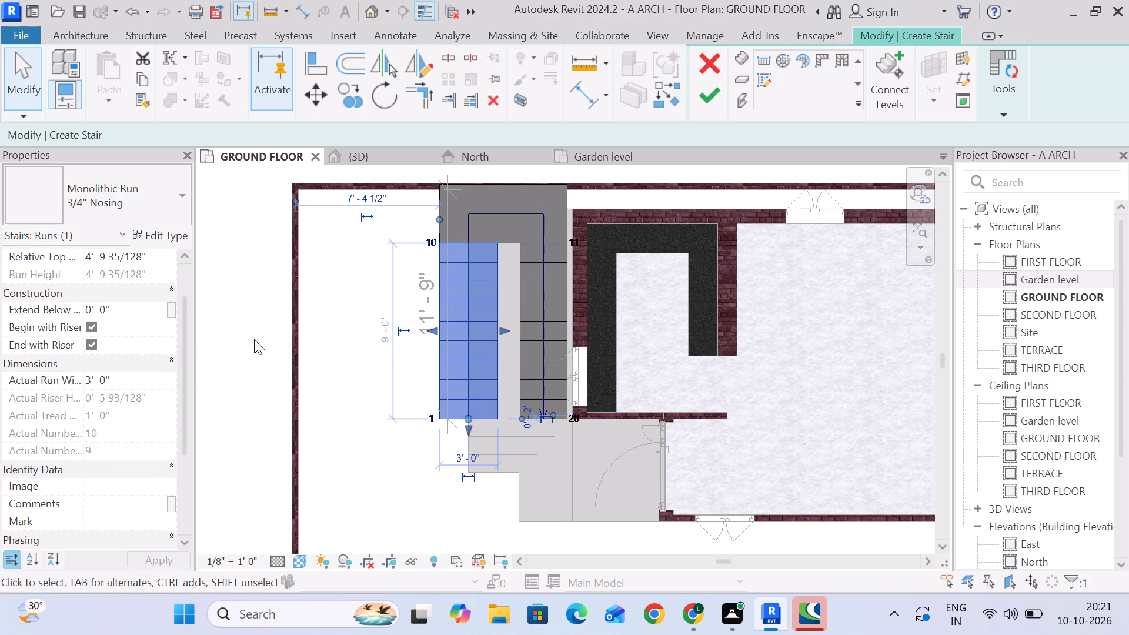
{"action": "left_click", "coordinate": [148, 380]}
{"action": "key", "text": "2"}
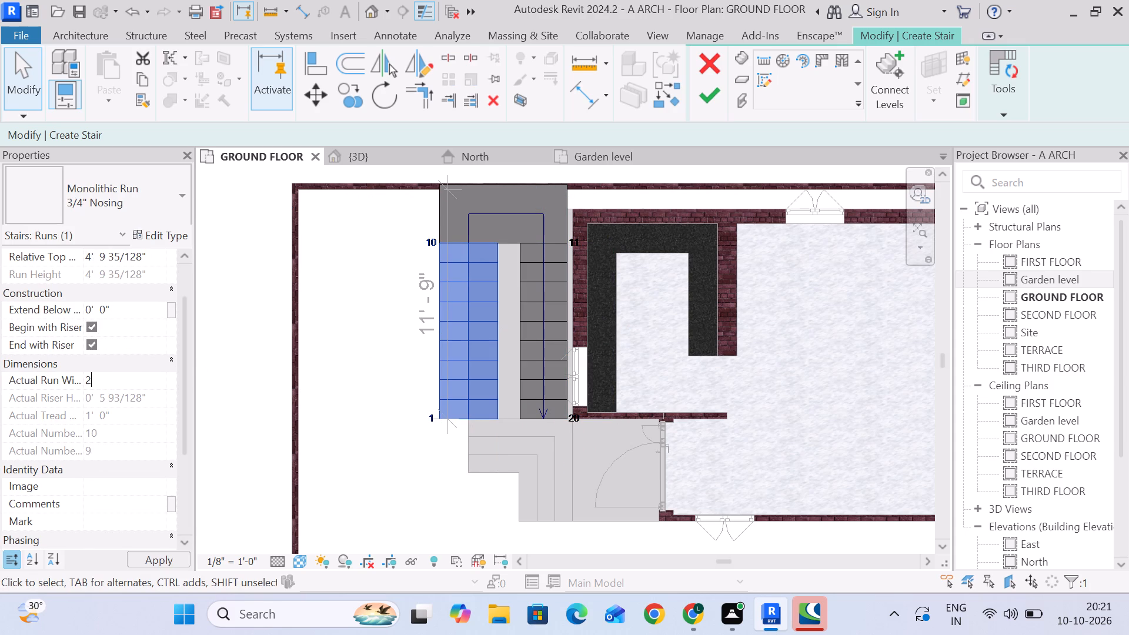
{"action": "key", "text": "apostrophe"}
{"action": "key", "text": "5"}
{"action": "key", "text": "shift+quotedbl"}
{"action": "key", "text": "Return"}
{"action": "left_click", "coordinate": [355, 284]}
Align the outer run's outer edge with the outer side edge of the entrance steps.
{"action": "middle_click_drag", "start_coordinate": [489, 317], "coordinate": [417, 291]}
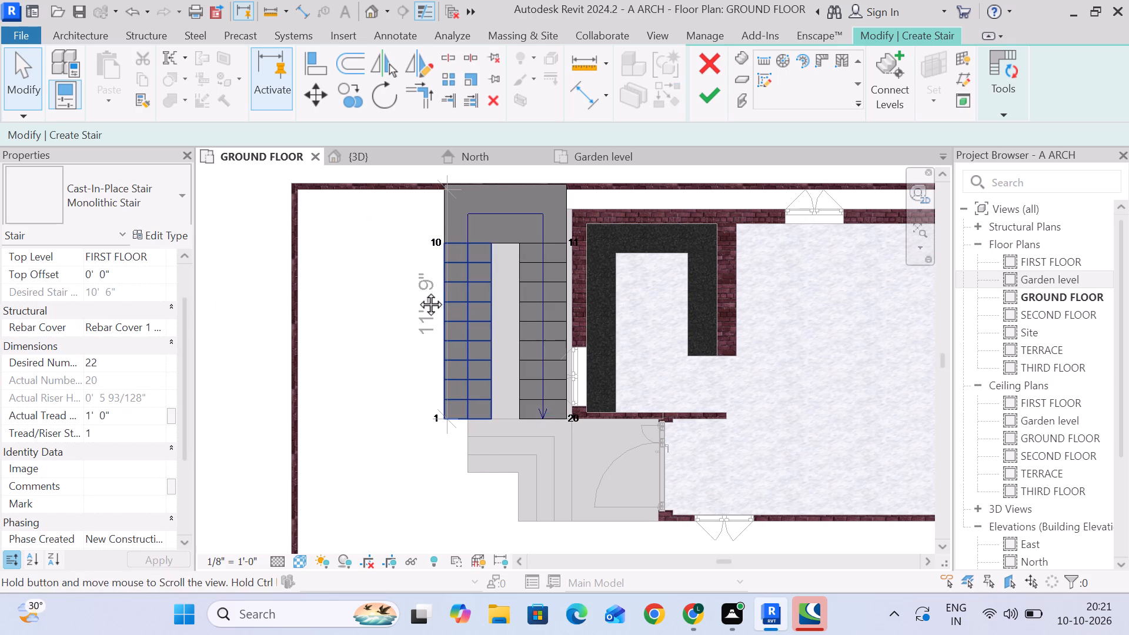
{"action": "middle_click_drag", "start_coordinate": [417, 291], "coordinate": [384, 279]}
{"action": "scroll", "coordinate": [376, 367], "scroll_direction": "up", "scroll_amount": 5}
{"action": "scroll", "coordinate": [384, 372], "scroll_direction": "down", "scroll_amount": 4}
{"action": "middle_click_drag", "start_coordinate": [398, 308], "coordinate": [395, 393]}
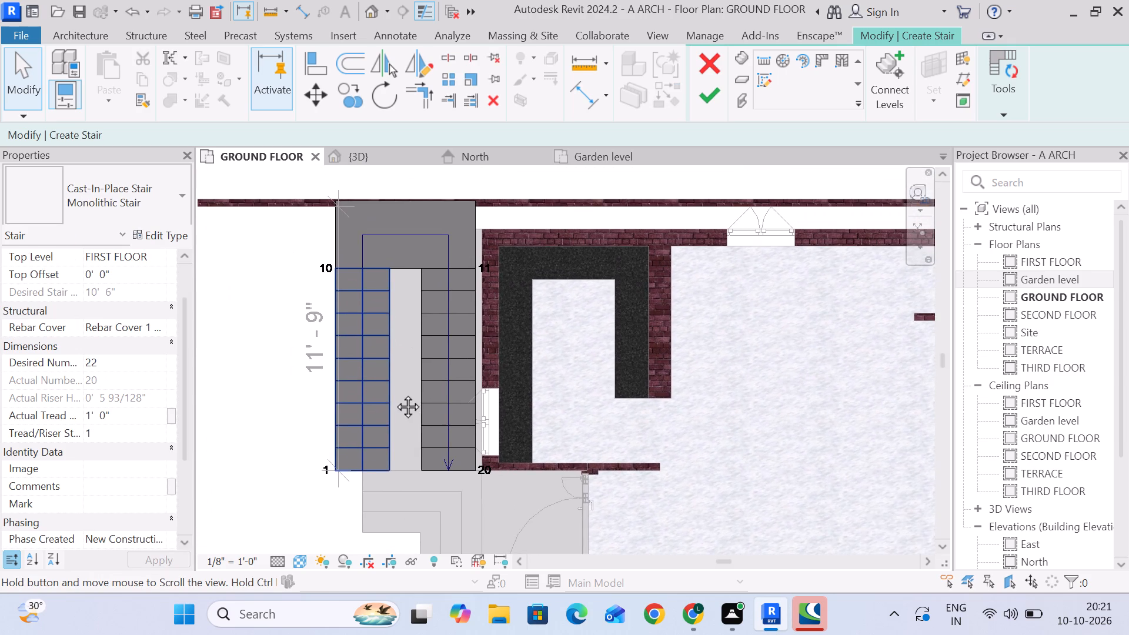
{"action": "middle_click_drag", "start_coordinate": [395, 393], "coordinate": [382, 352]}
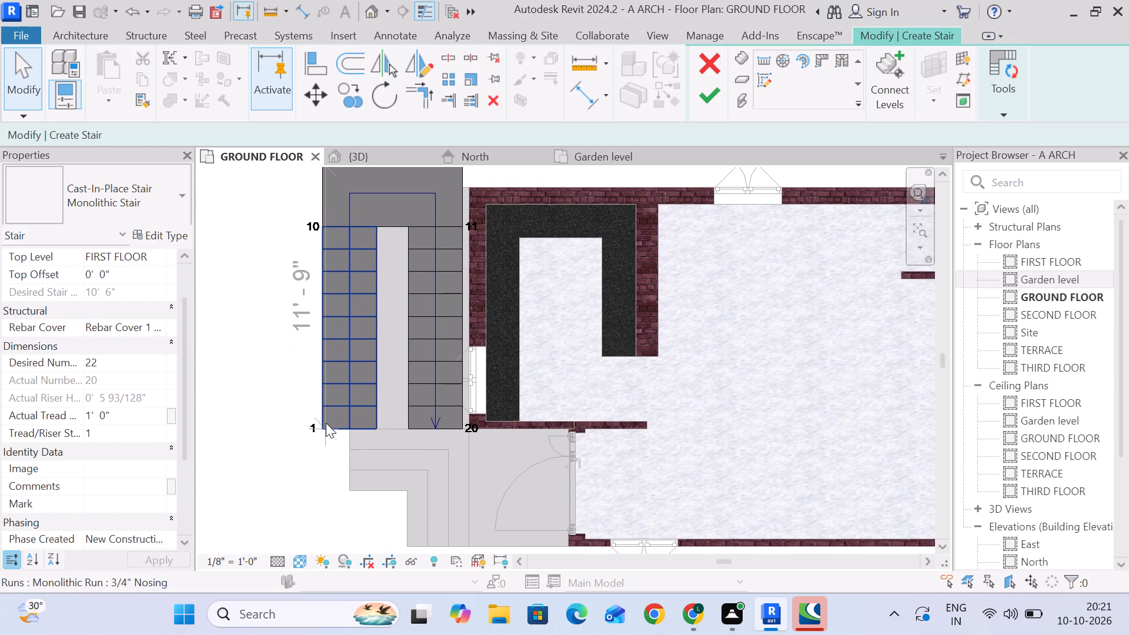
{"action": "left_click", "coordinate": [368, 405]}
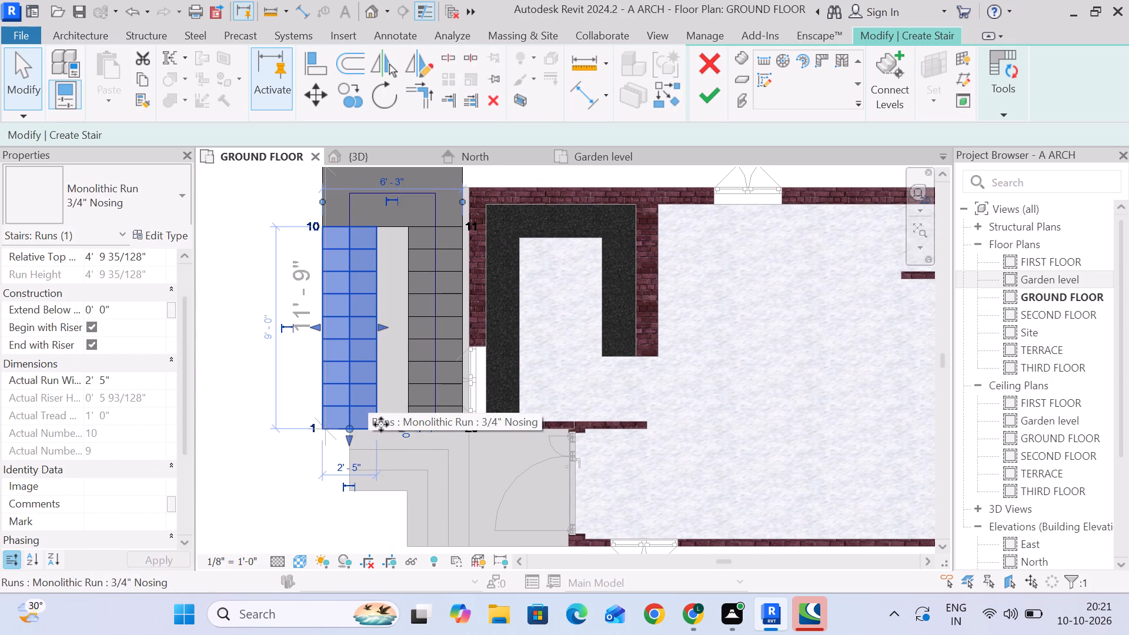
{"action": "left_click", "coordinate": [311, 69]}
{"action": "scroll", "coordinate": [358, 463], "scroll_direction": "up", "scroll_amount": 2}
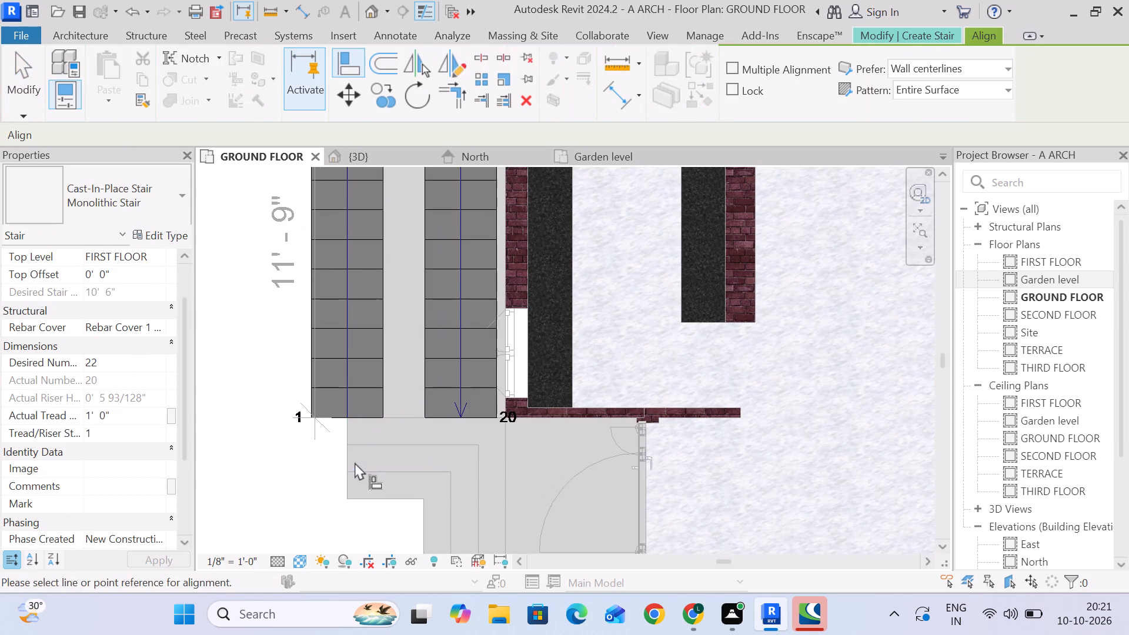
{"action": "left_click", "coordinate": [350, 444]}
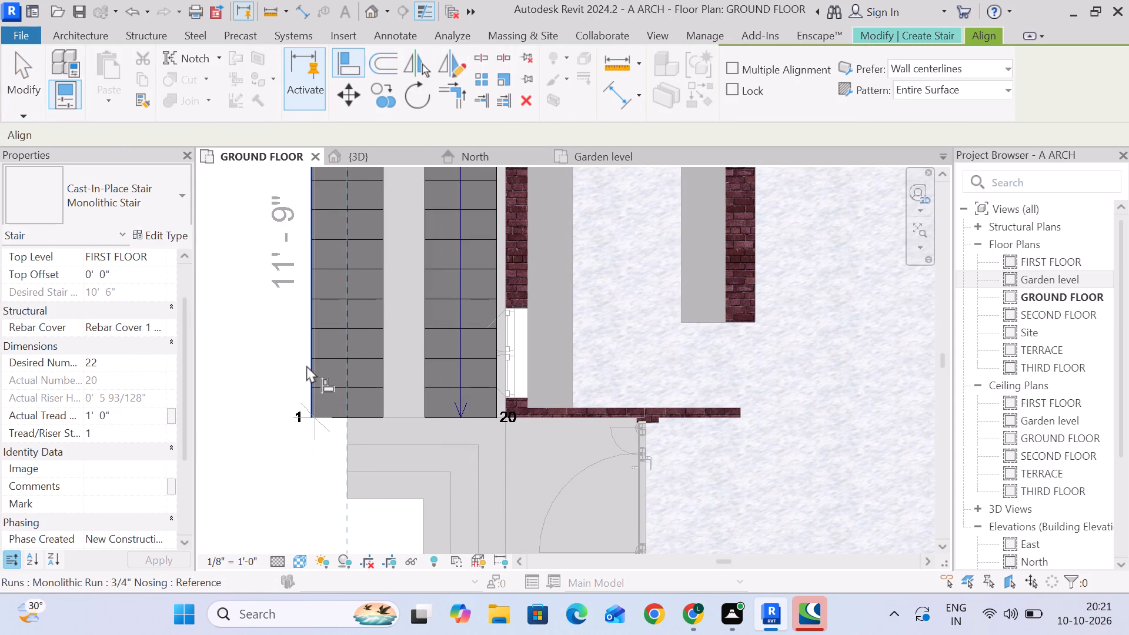
{"action": "left_click", "coordinate": [306, 365]}
{"action": "left_click", "coordinate": [29, 86]}
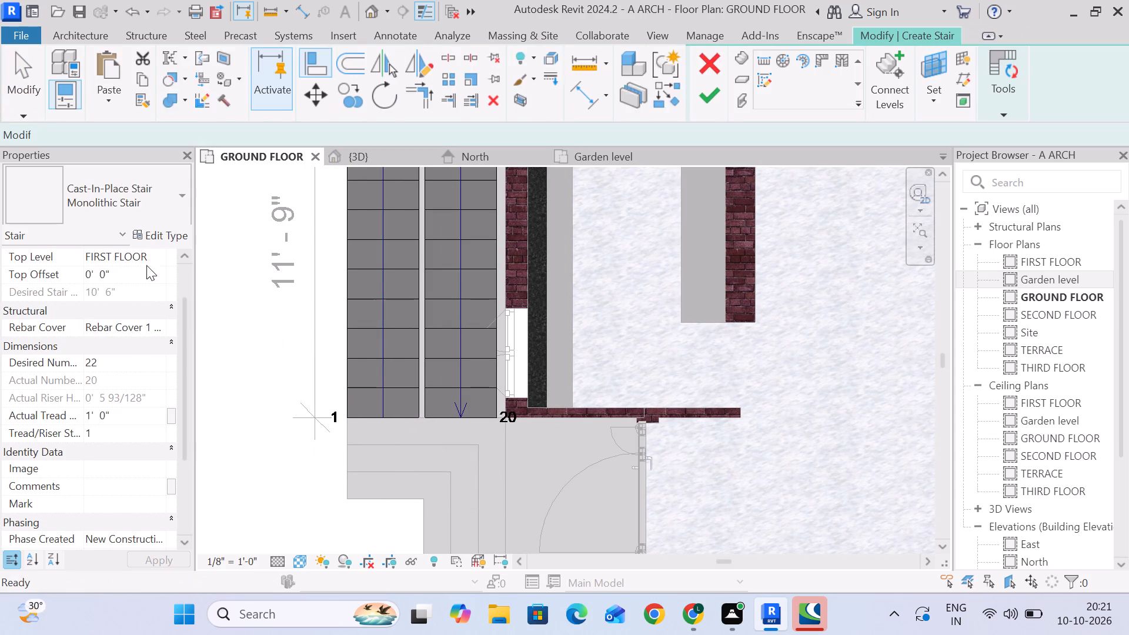
Examine the narrowed stair in plan and in the 3D view, checking its runs and landing against the wall and entrance steps.
{"action": "scroll", "coordinate": [466, 309], "scroll_direction": "down", "scroll_amount": 3}
{"action": "middle_click_drag", "start_coordinate": [465, 309], "coordinate": [390, 403]}
{"action": "scroll", "coordinate": [321, 291], "scroll_direction": "up", "scroll_amount": 3}
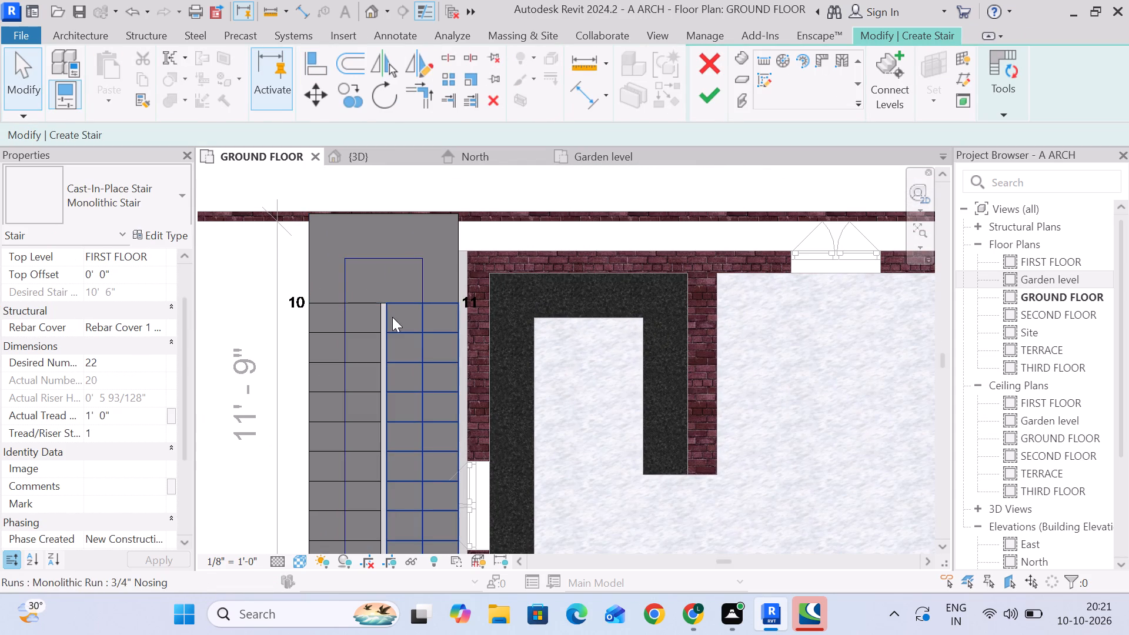
{"action": "scroll", "coordinate": [407, 366], "scroll_direction": "down", "scroll_amount": 2}
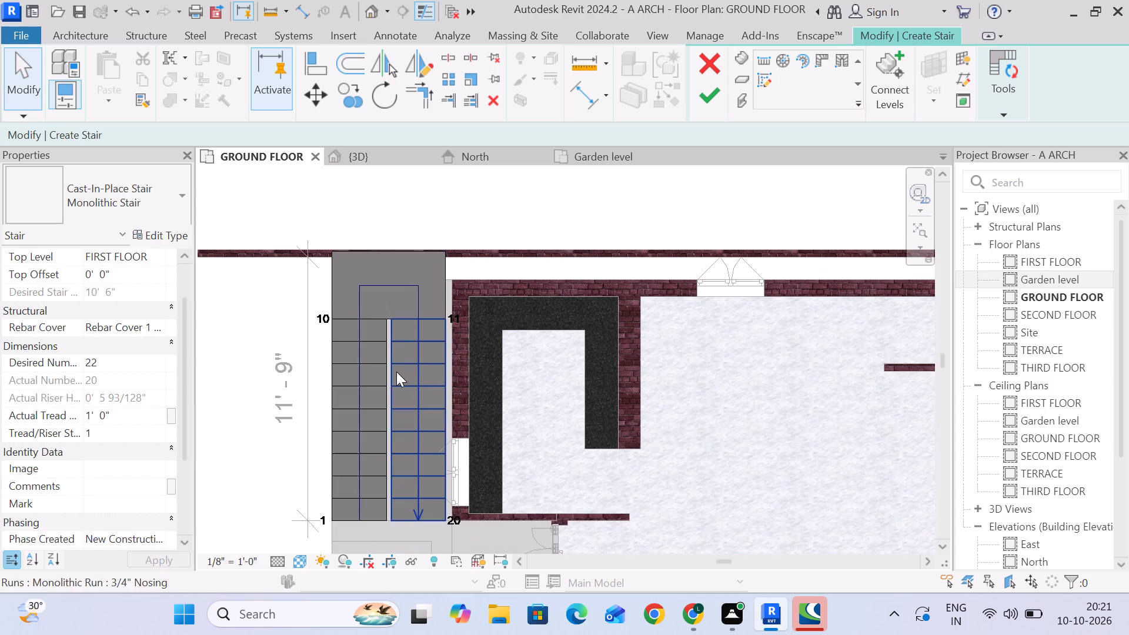
{"action": "left_click", "coordinate": [370, 163]}
{"action": "middle_click_drag", "start_coordinate": [440, 339], "coordinate": [447, 482]}
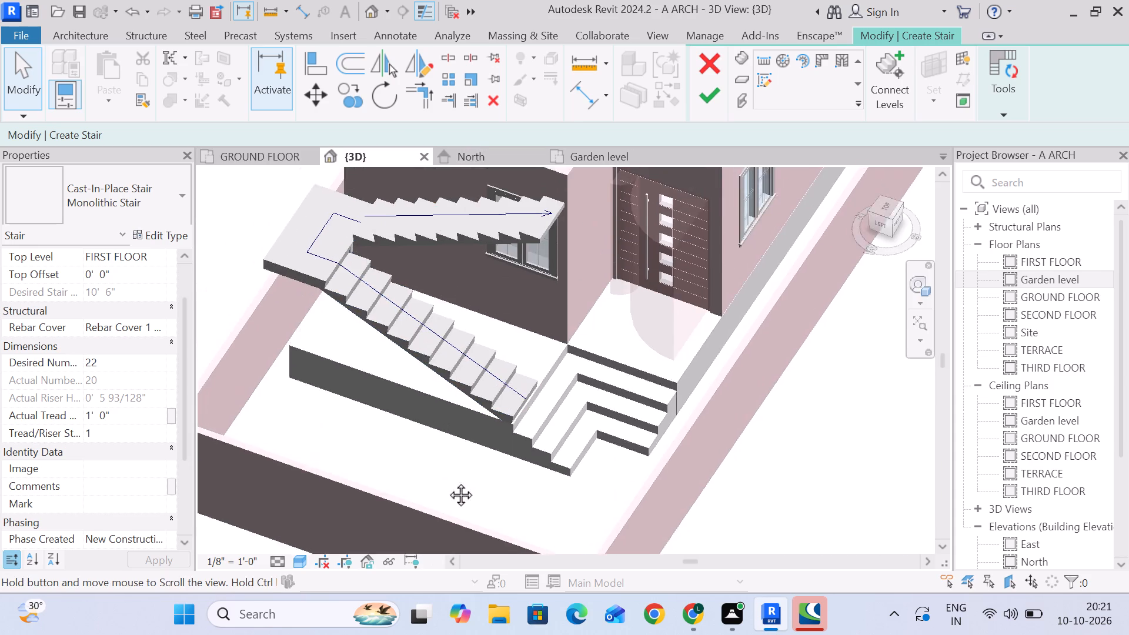
{"action": "middle_click_drag", "start_coordinate": [447, 482], "coordinate": [457, 552]}
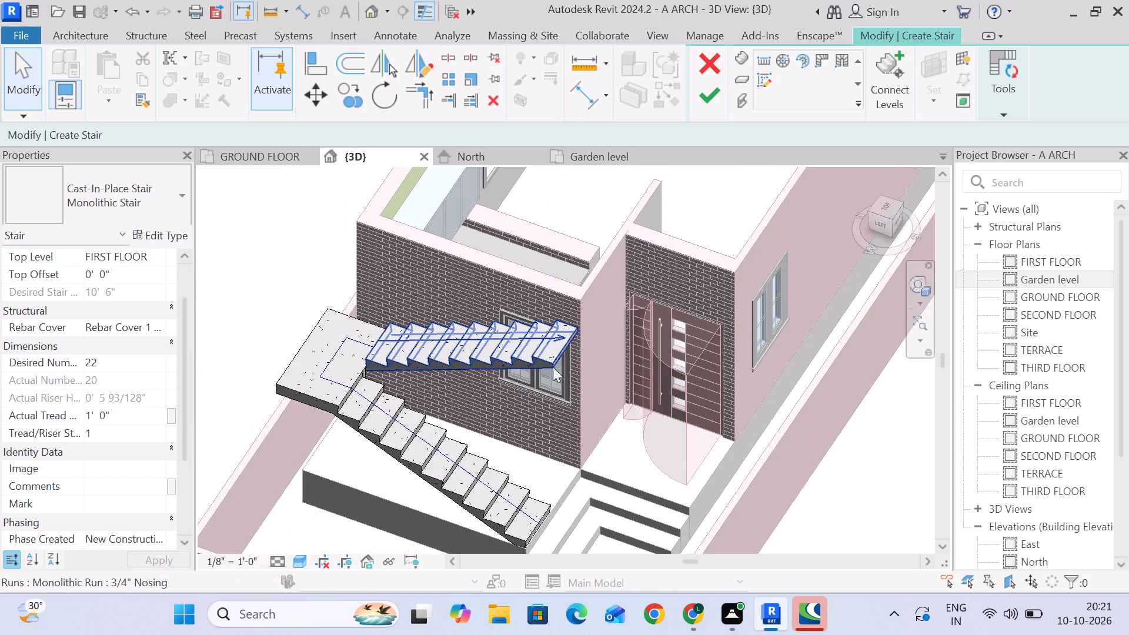
Examine the stair, its outer run and the entrance steps from several angles in the 3D view.
{"action": "scroll", "coordinate": [569, 472], "scroll_direction": "down", "scroll_amount": 2}
{"action": "middle_click_drag", "start_coordinate": [633, 432], "coordinate": [627, 432]}
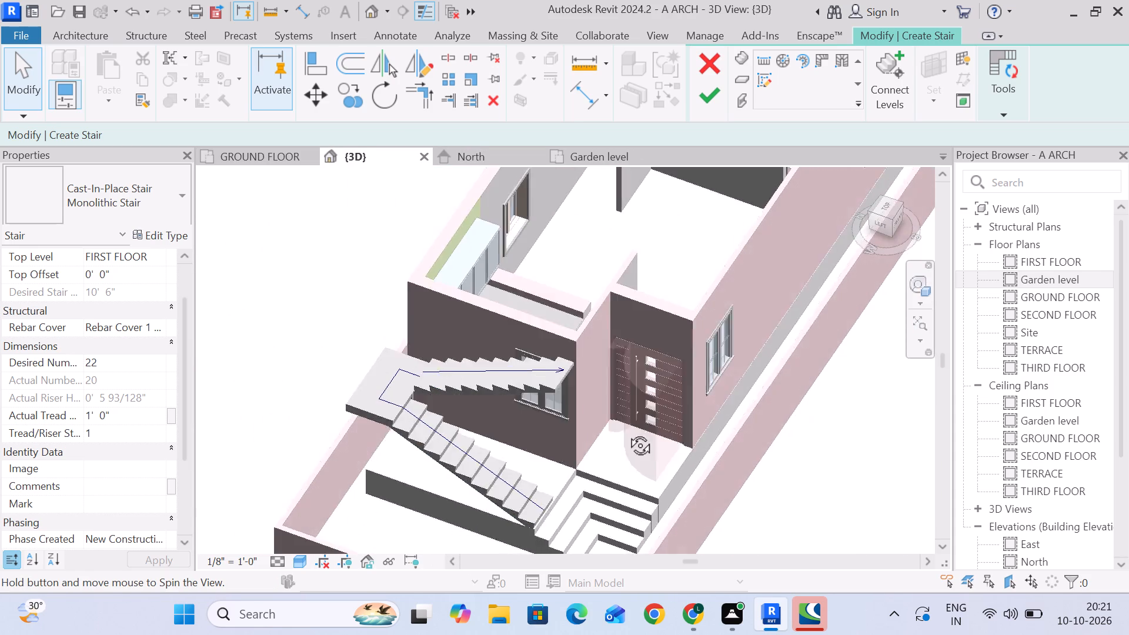
{"action": "middle_click_drag", "start_coordinate": [627, 432], "coordinate": [556, 543]}
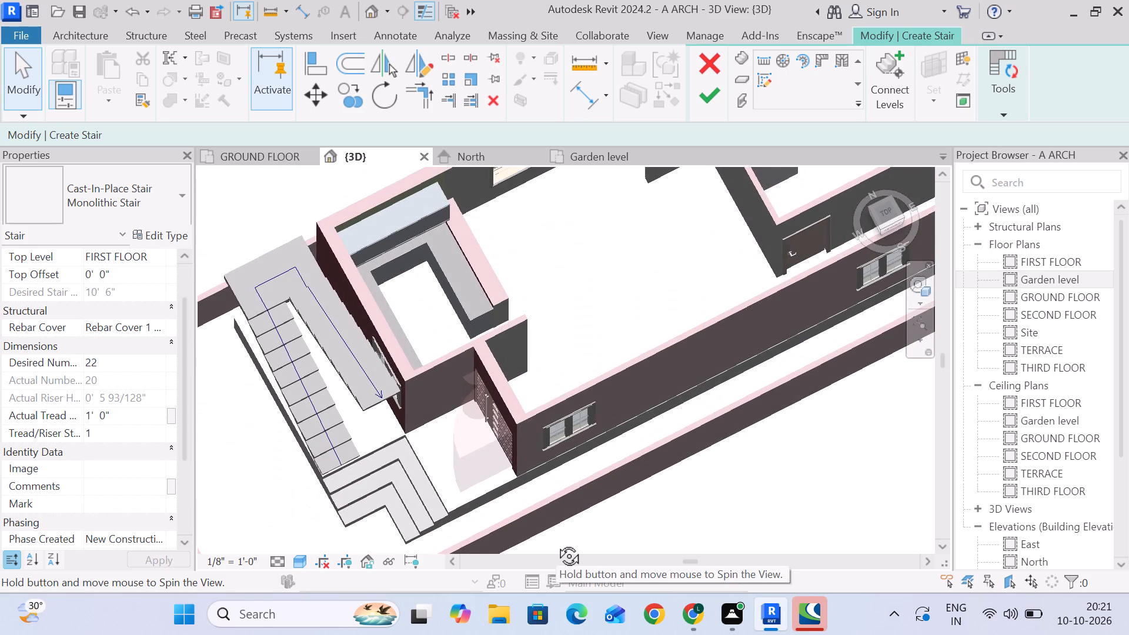
{"action": "middle_click_drag", "start_coordinate": [556, 543], "coordinate": [519, 520]}
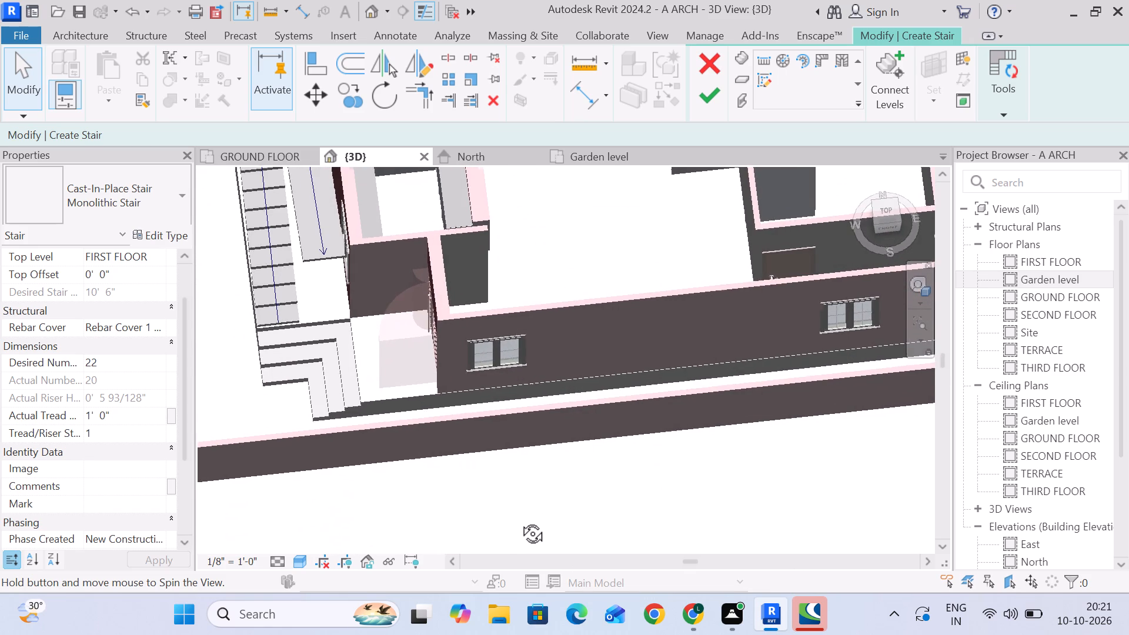
{"action": "middle_click_drag", "start_coordinate": [519, 520], "coordinate": [582, 380]}
{"action": "scroll", "coordinate": [624, 442], "scroll_direction": "down", "scroll_amount": 2}
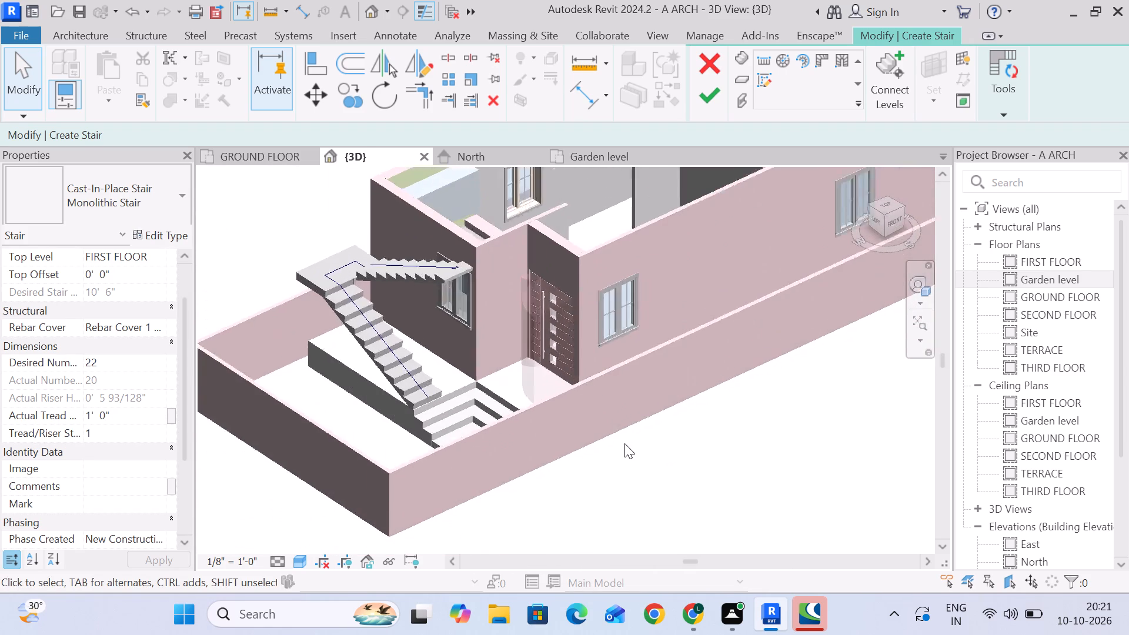
{"action": "scroll", "coordinate": [624, 443], "scroll_direction": "down", "scroll_amount": 1}
{"action": "middle_click_drag", "start_coordinate": [752, 457], "coordinate": [729, 449]}
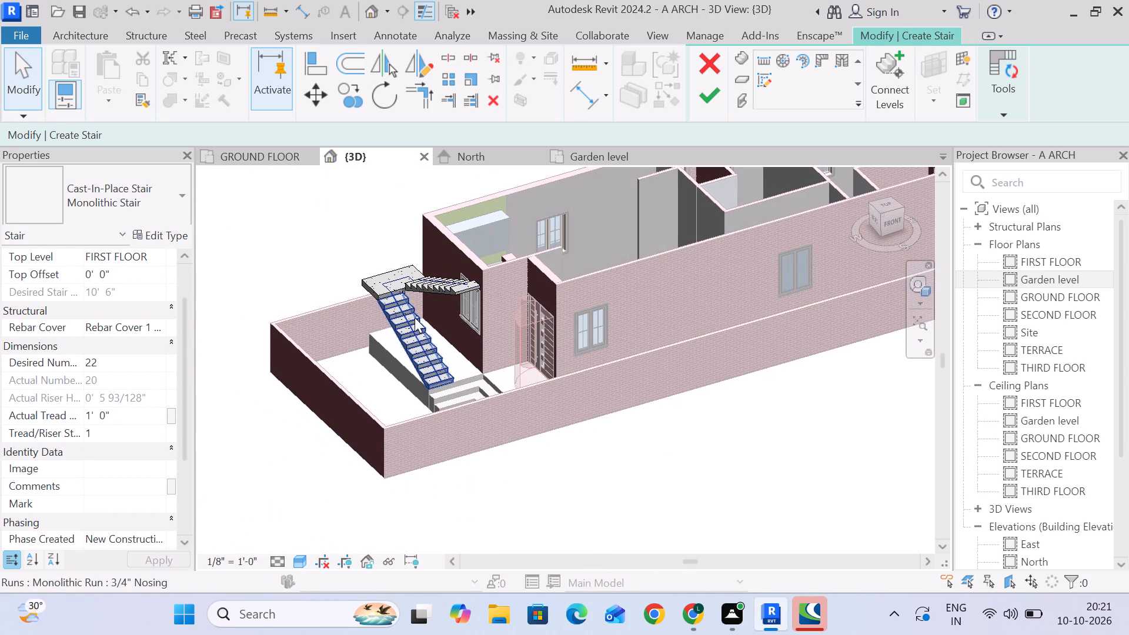
{"action": "left_click", "coordinate": [415, 323]}
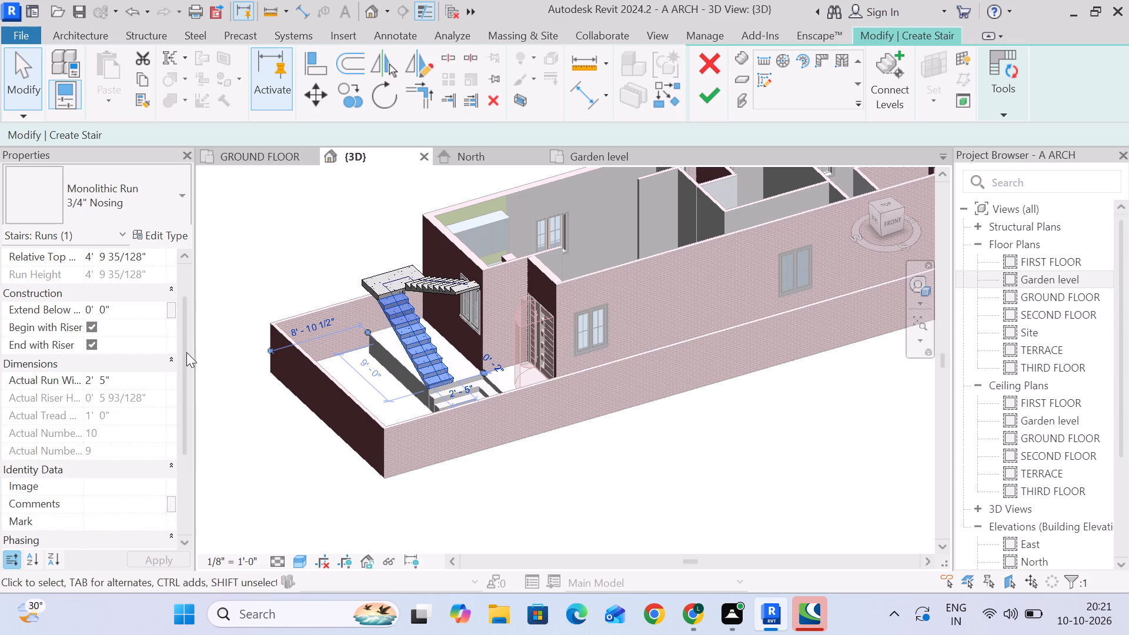
{"action": "left_click", "coordinate": [679, 463]}
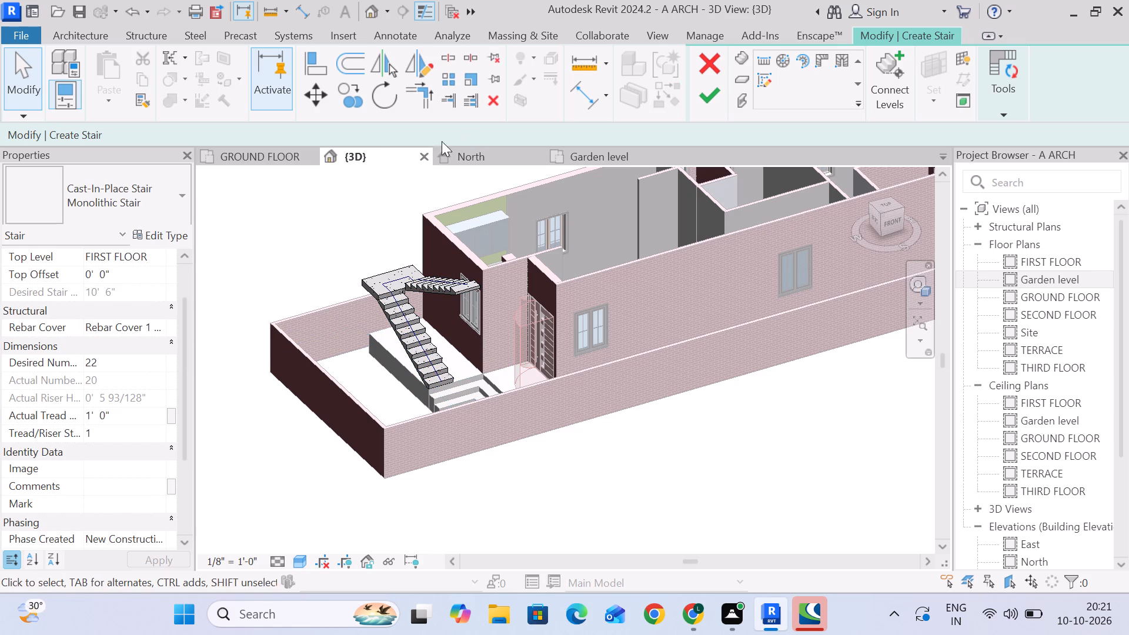
In the ground floor plan, set the Actual Run Width of the stair run beside the house wall to 2' 8".
{"action": "left_click", "coordinate": [282, 159]}
{"action": "middle_click_drag", "start_coordinate": [430, 359], "coordinate": [421, 280]}
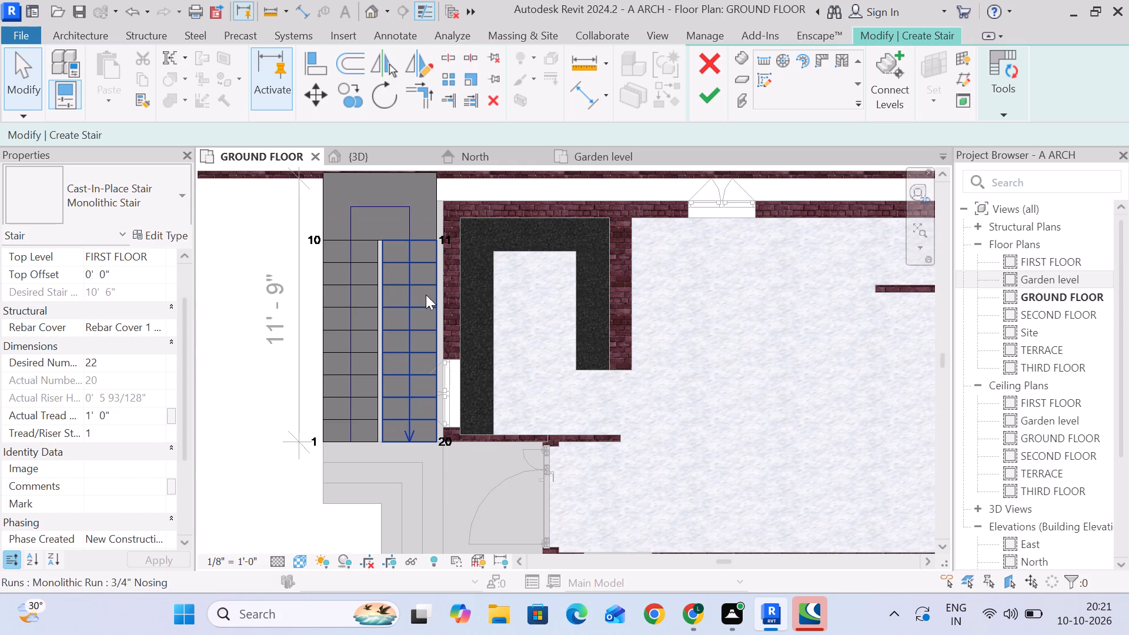
{"action": "left_click", "coordinate": [426, 306]}
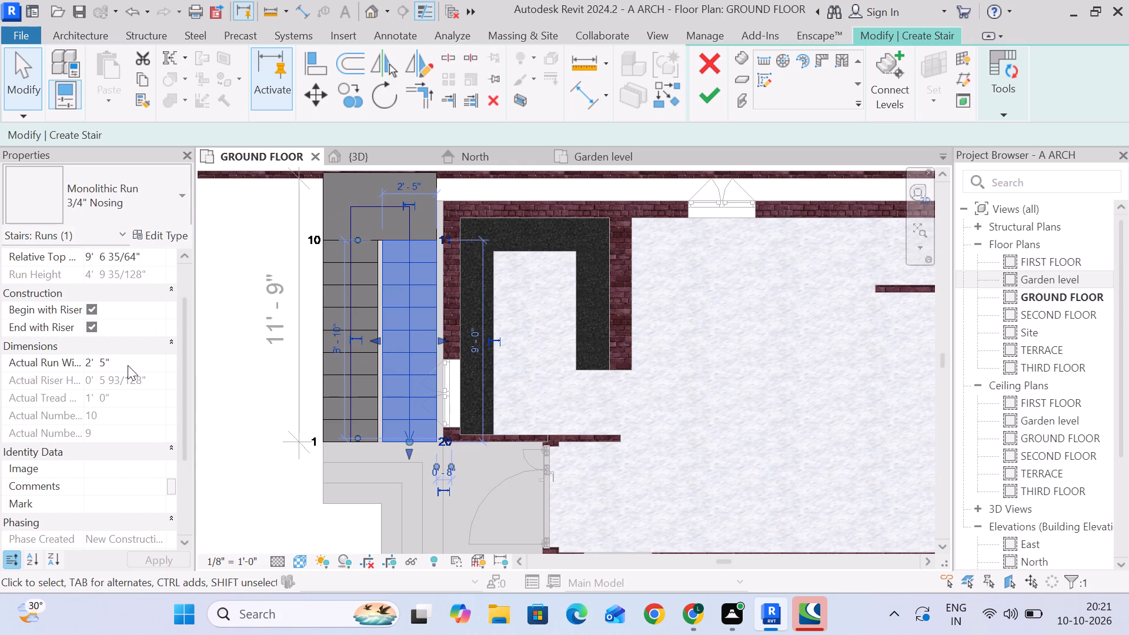
{"action": "left_click", "coordinate": [131, 365]}
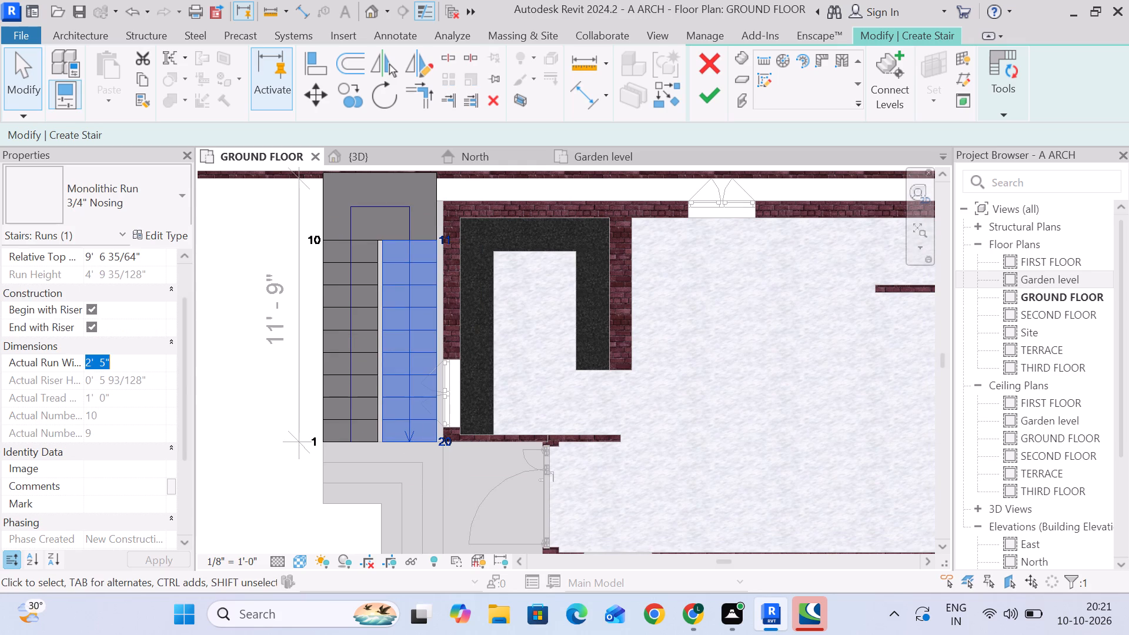
{"action": "scroll", "coordinate": [273, 371], "scroll_direction": "down", "scroll_amount": 4}
{"action": "middle_click_drag", "start_coordinate": [272, 371], "coordinate": [502, 343]}
{"action": "scroll", "coordinate": [490, 339], "scroll_direction": "up", "scroll_amount": 3}
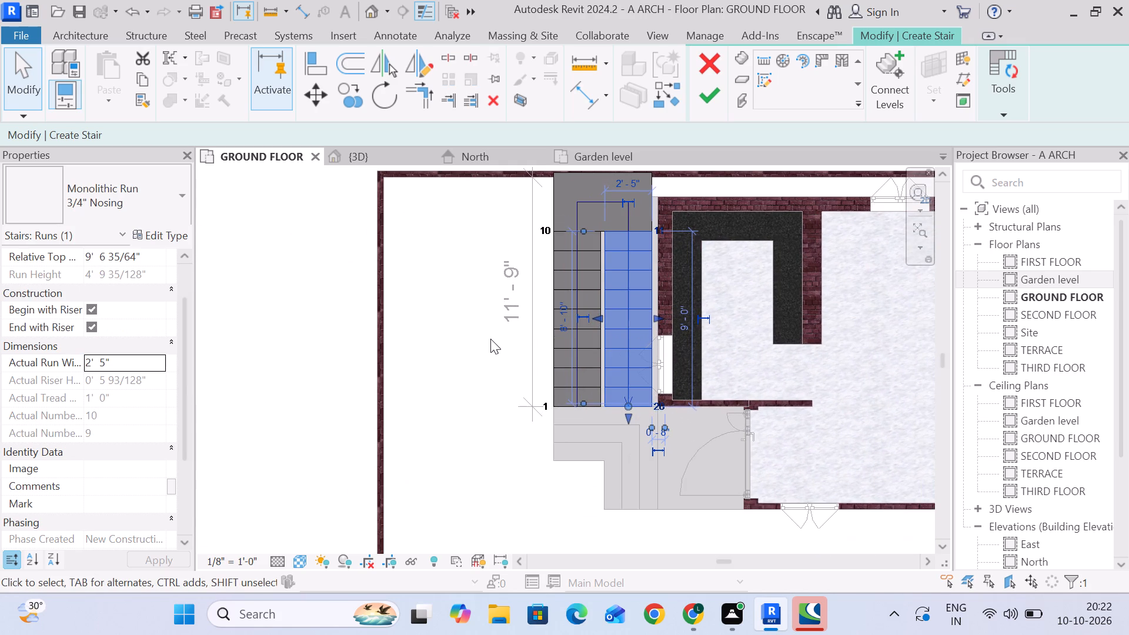
{"action": "scroll", "coordinate": [496, 339], "scroll_direction": "down", "scroll_amount": 1}
{"action": "middle_click_drag", "start_coordinate": [492, 340], "coordinate": [443, 327]}
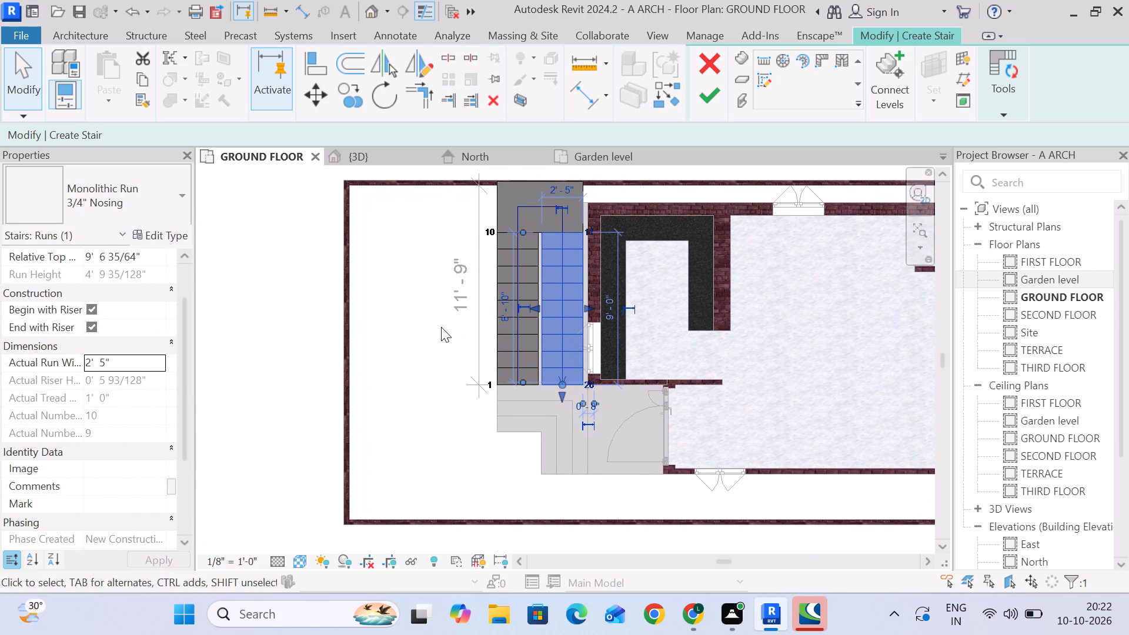
{"action": "left_click", "coordinate": [132, 359]}
{"action": "key", "text": "2"}
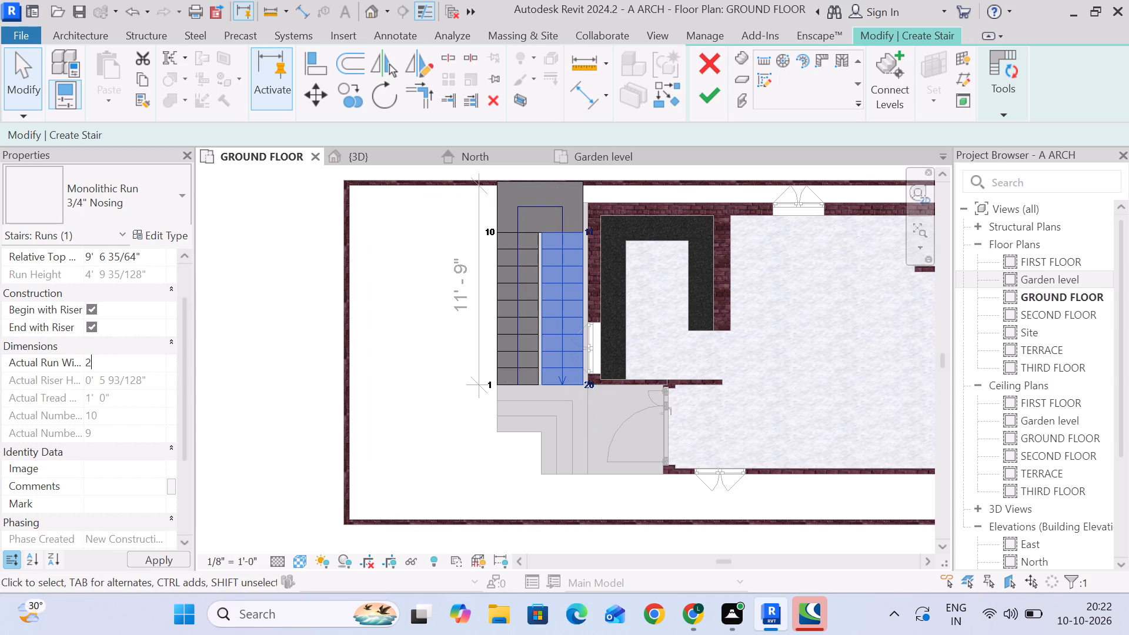
{"action": "type", "text": "'8"}
{"action": "key", "text": "shift+quotedbl"}
{"action": "key", "text": "Return"}
{"action": "left_click", "coordinate": [425, 314]}
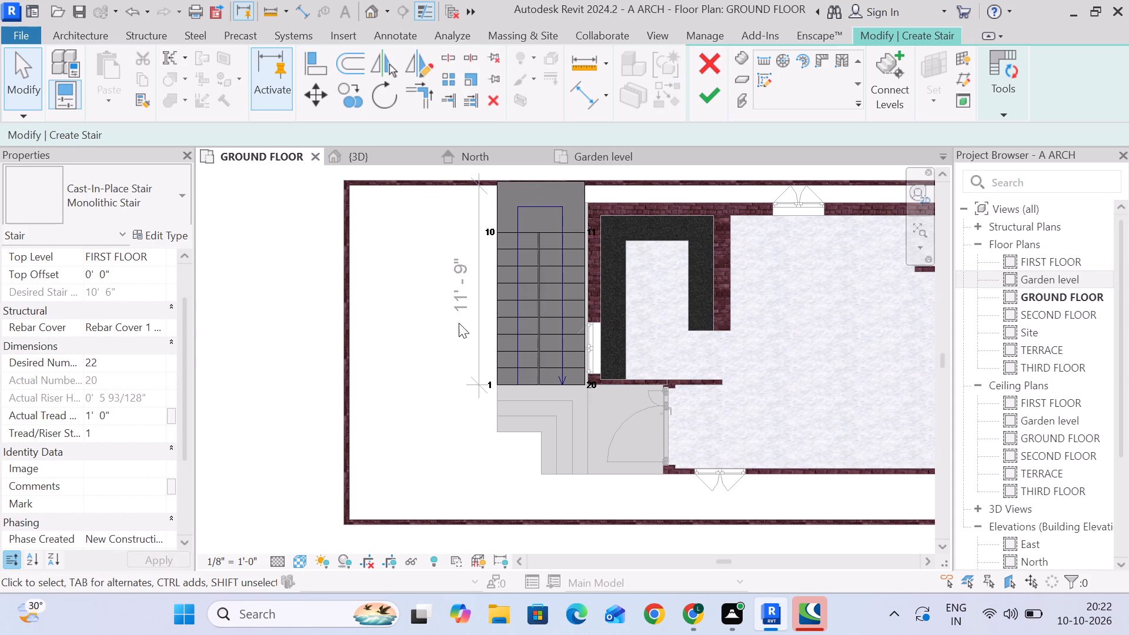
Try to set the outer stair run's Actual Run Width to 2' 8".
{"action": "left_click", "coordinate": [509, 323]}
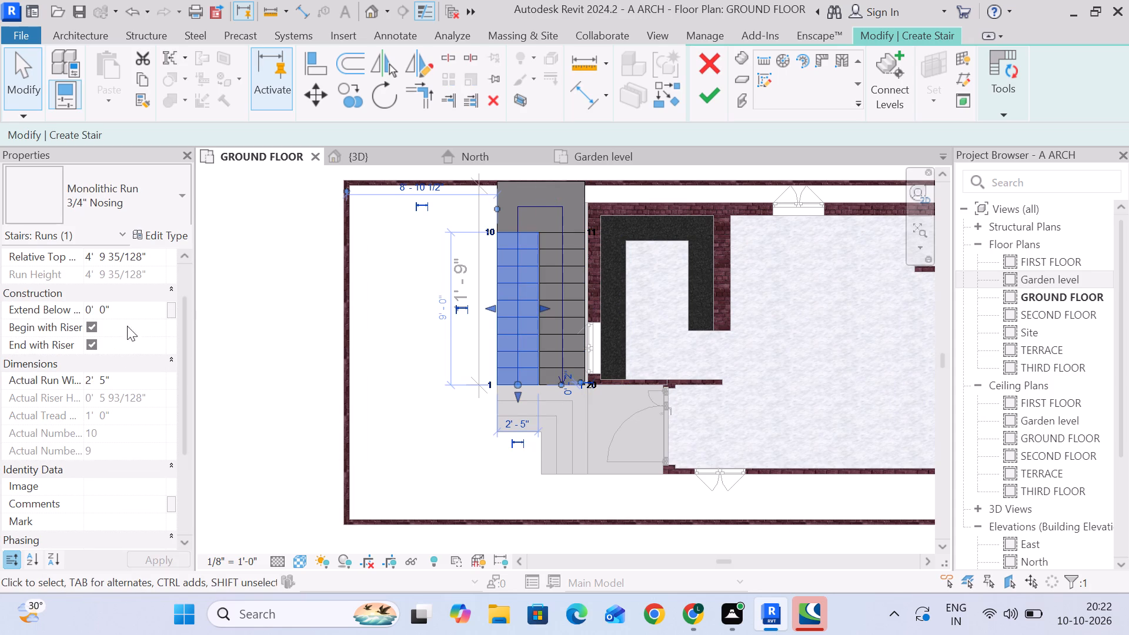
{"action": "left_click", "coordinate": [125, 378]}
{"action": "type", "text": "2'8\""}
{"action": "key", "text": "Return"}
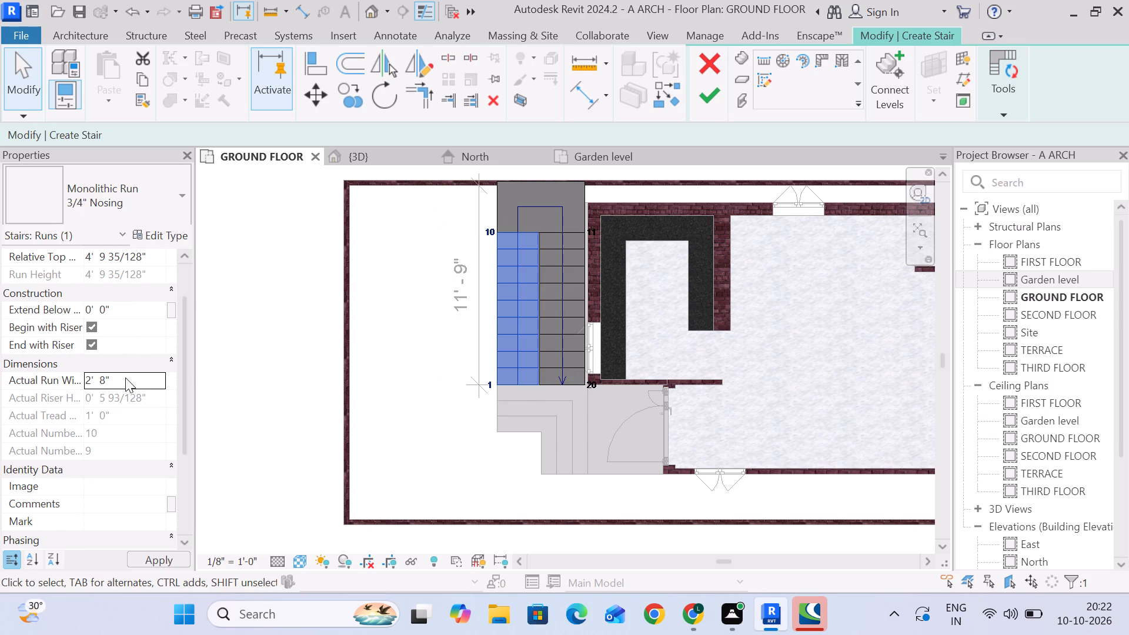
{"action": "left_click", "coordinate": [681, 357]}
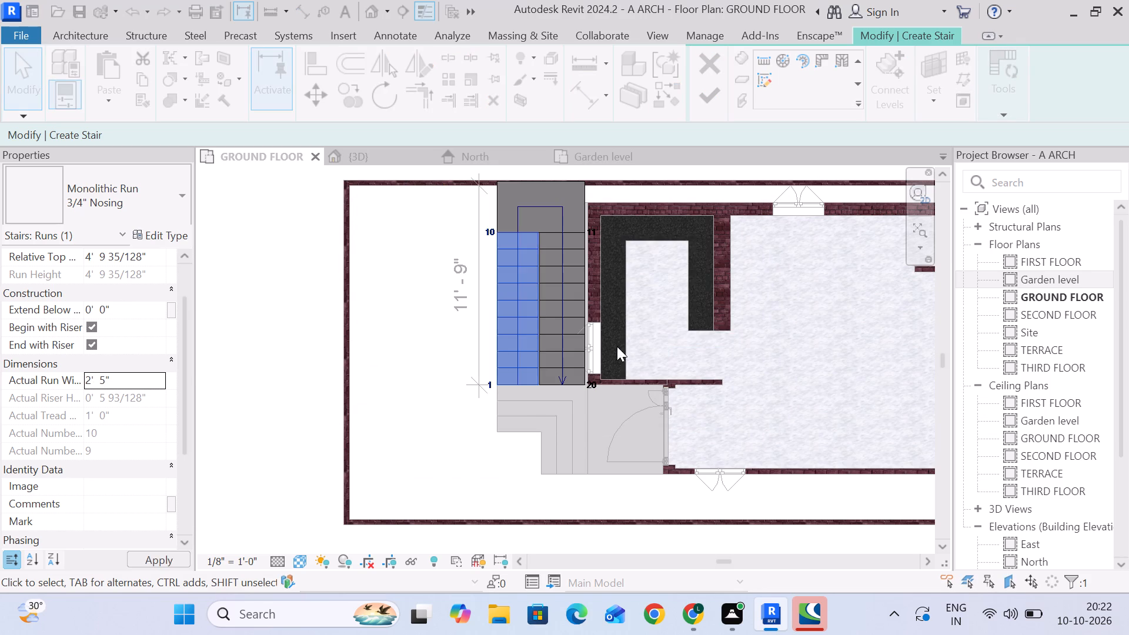
Nudge the outer stair run away from the wall-side run to open a wider gap between them.
{"action": "left_click_drag", "start_coordinate": [510, 347], "coordinate": [492, 347]}
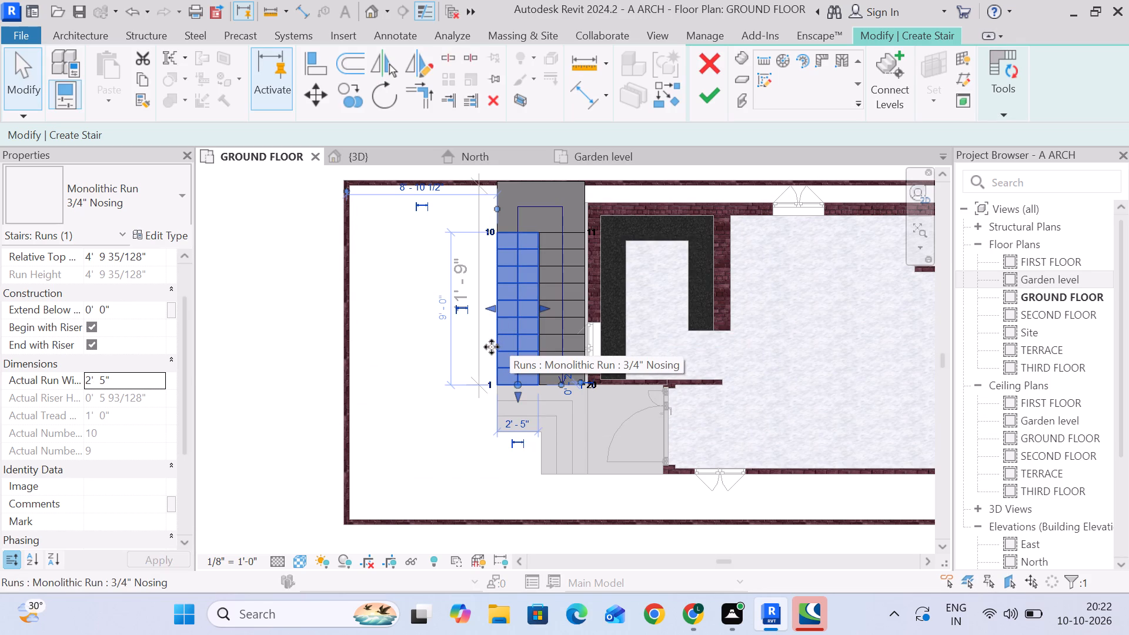
{"action": "left_click_drag", "start_coordinate": [492, 347], "coordinate": [488, 347]}
{"action": "scroll", "coordinate": [514, 382], "scroll_direction": "up", "scroll_amount": 4}
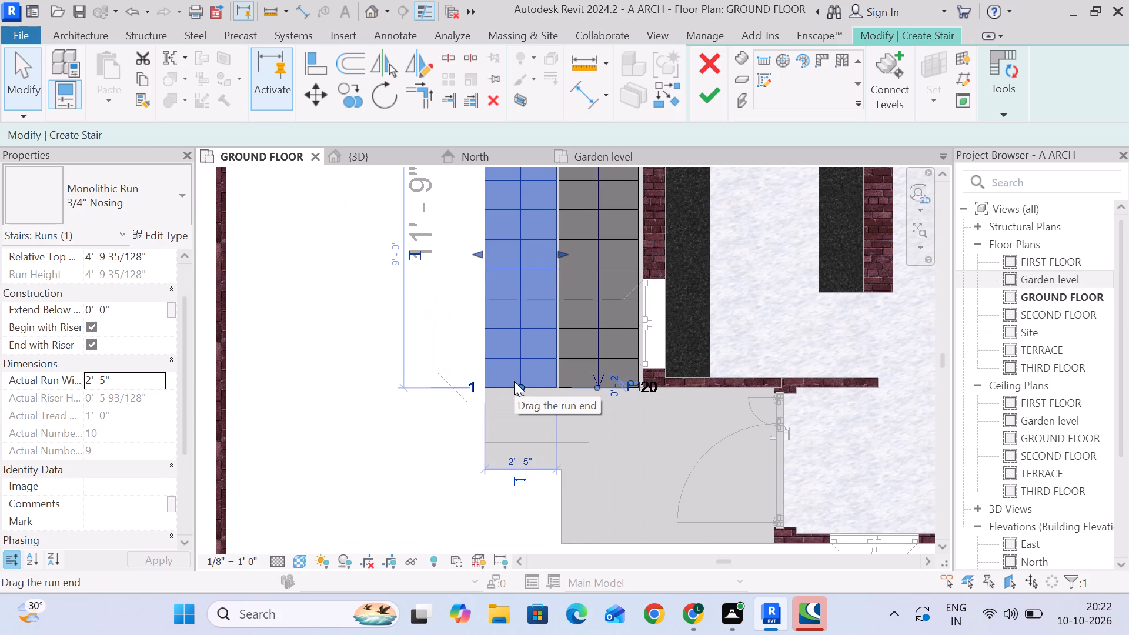
{"action": "key", "text": "Left"}
{"action": "key", "text": "Left"}
{"action": "key", "text": "Left"}
{"action": "key", "text": "Left"}
{"action": "key", "text": "Left"}
{"action": "key", "text": "Left"}
{"action": "key", "text": "Left"}
{"action": "key", "text": "Left"}
{"action": "key", "text": "Left"}
{"action": "key", "text": "Left"}
{"action": "key", "text": "Left"}
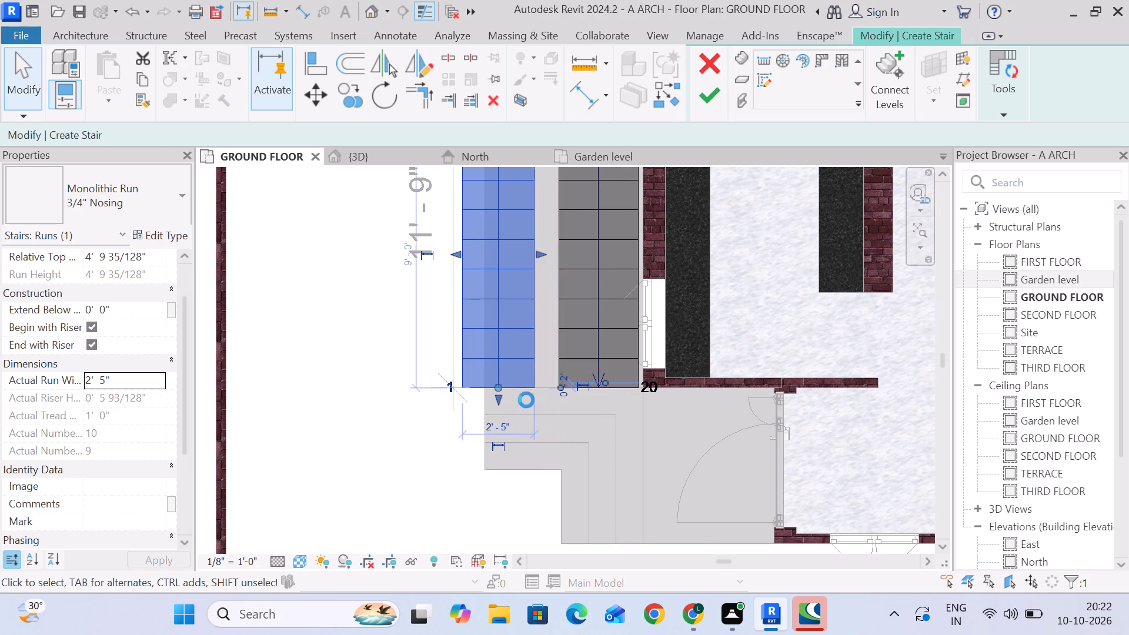
Set the outer stair run's Actual Run Width to 2' 8".
{"action": "left_click", "coordinate": [145, 380]}
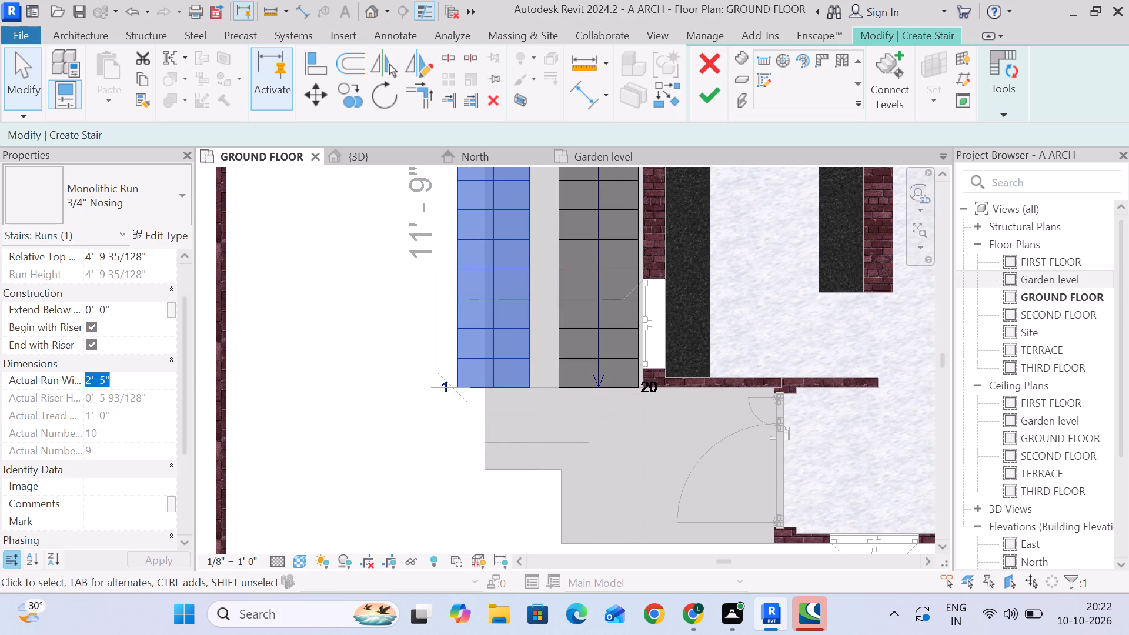
{"action": "type", "text": "2'8\""}
{"action": "key", "text": "Return"}
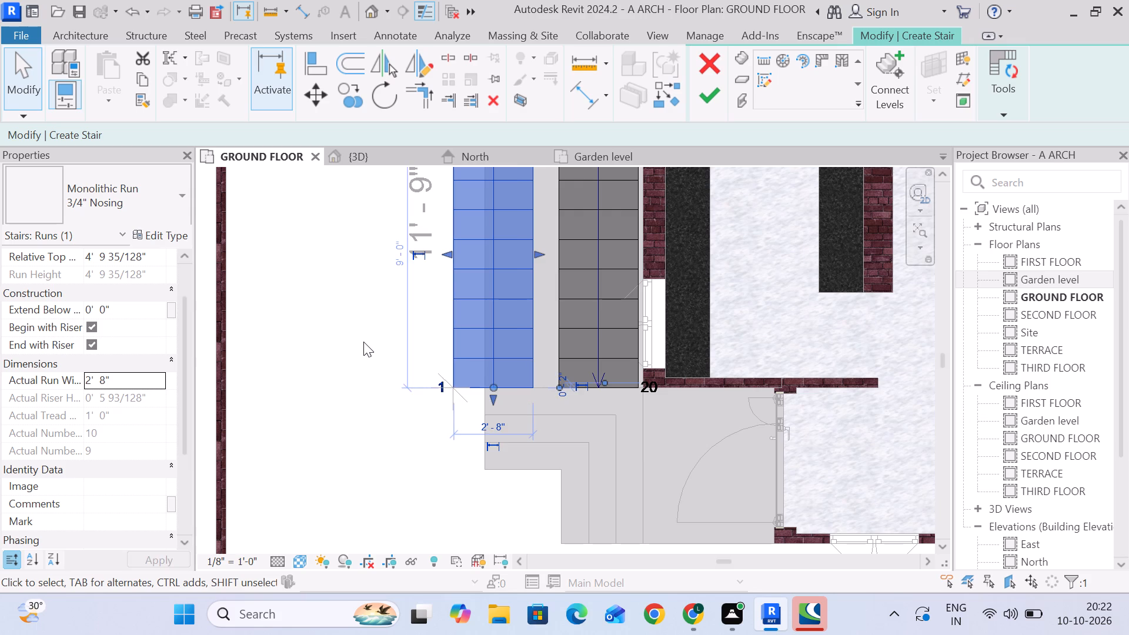
{"action": "left_click", "coordinate": [366, 342]}
Nudge the outer stair run back toward the wall-side run, leaving a gap of about 3 1/2" between them.
{"action": "scroll", "coordinate": [366, 342], "scroll_direction": "down", "scroll_amount": 3}
{"action": "middle_click_drag", "start_coordinate": [364, 349], "coordinate": [360, 437]}
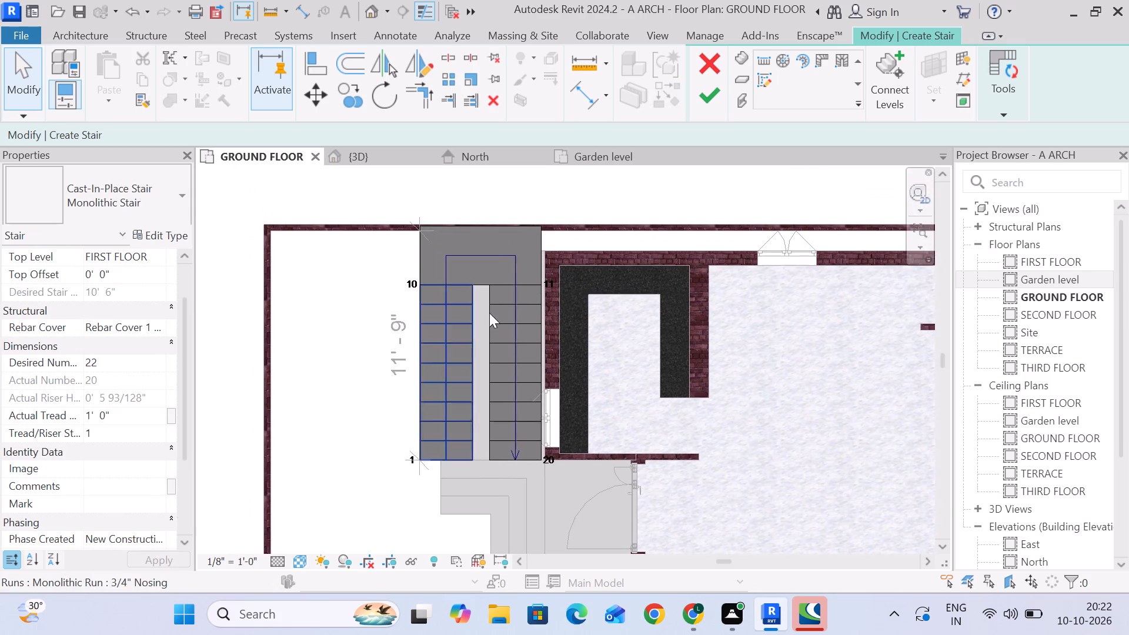
{"action": "scroll", "coordinate": [490, 303], "scroll_direction": "up", "scroll_amount": 4}
{"action": "middle_click_drag", "start_coordinate": [452, 363], "coordinate": [426, 306]}
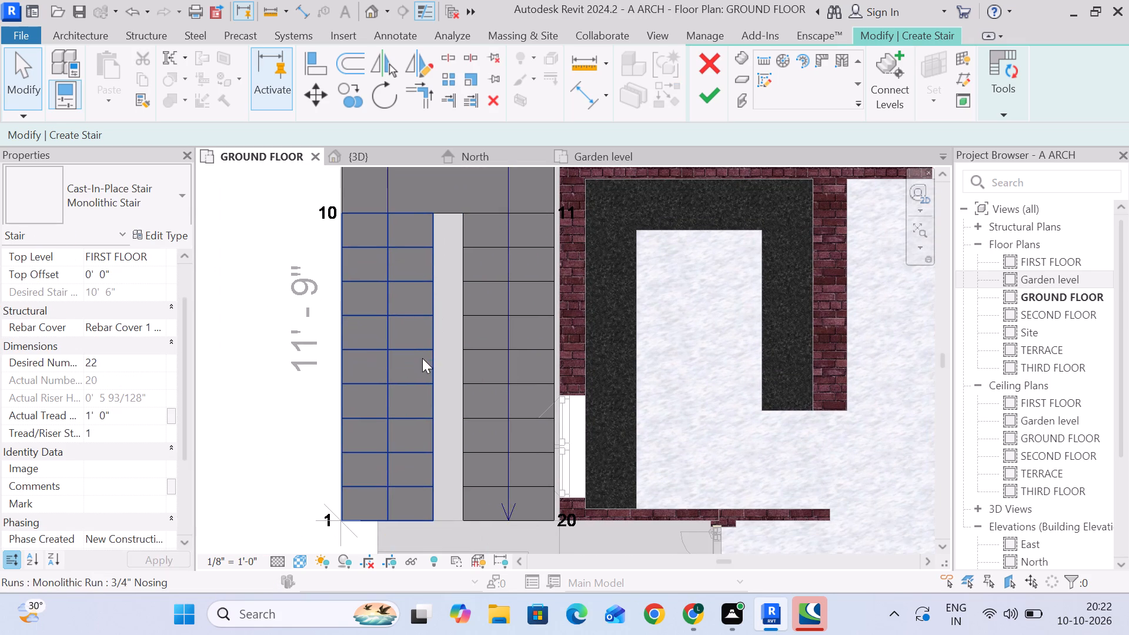
{"action": "left_click", "coordinate": [423, 358]}
{"action": "middle_click_drag", "start_coordinate": [460, 377], "coordinate": [438, 309]}
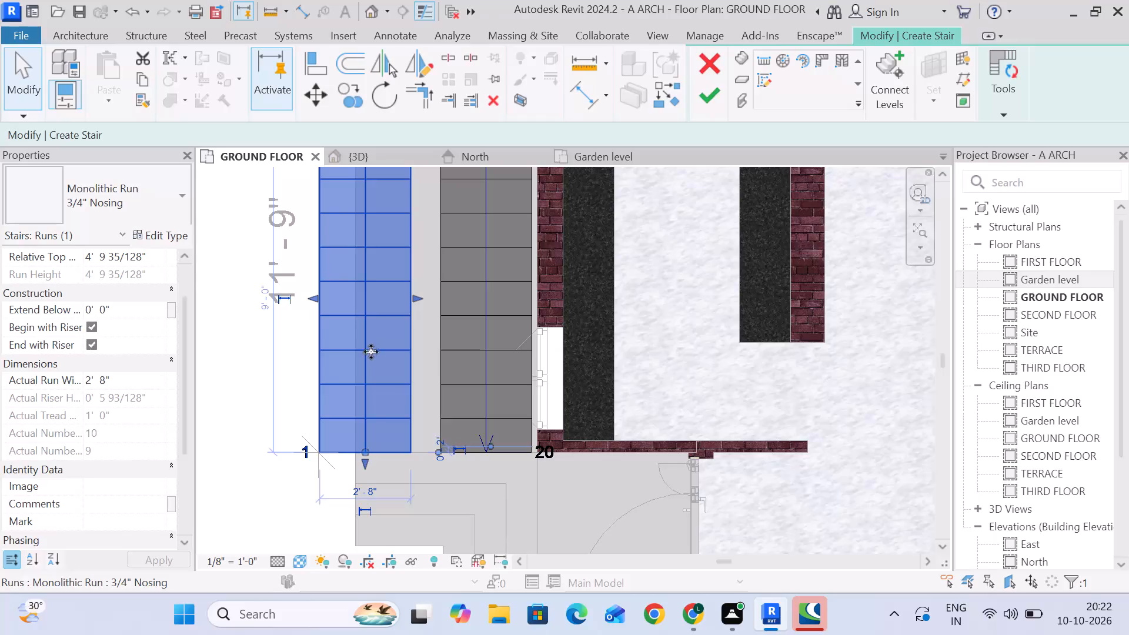
{"action": "key", "text": "Right"}
{"action": "key", "text": "Right"}
{"action": "key", "text": "Right"}
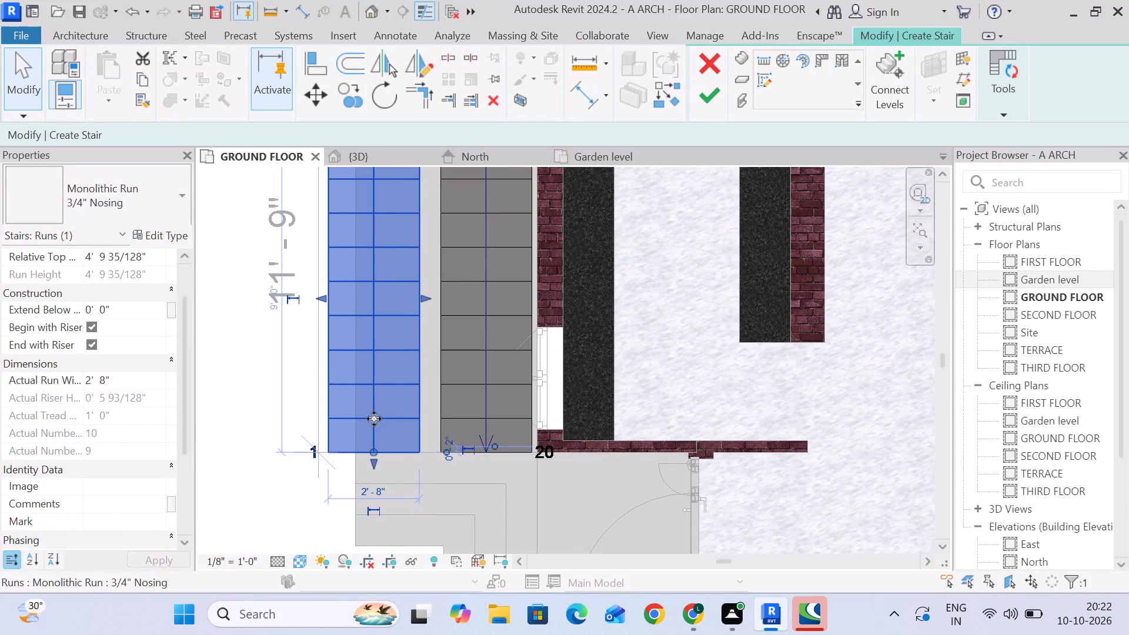
{"action": "key", "text": "Right"}
{"action": "key", "text": "Right"}
{"action": "key", "text": "Right"}
{"action": "key", "text": "Right"}
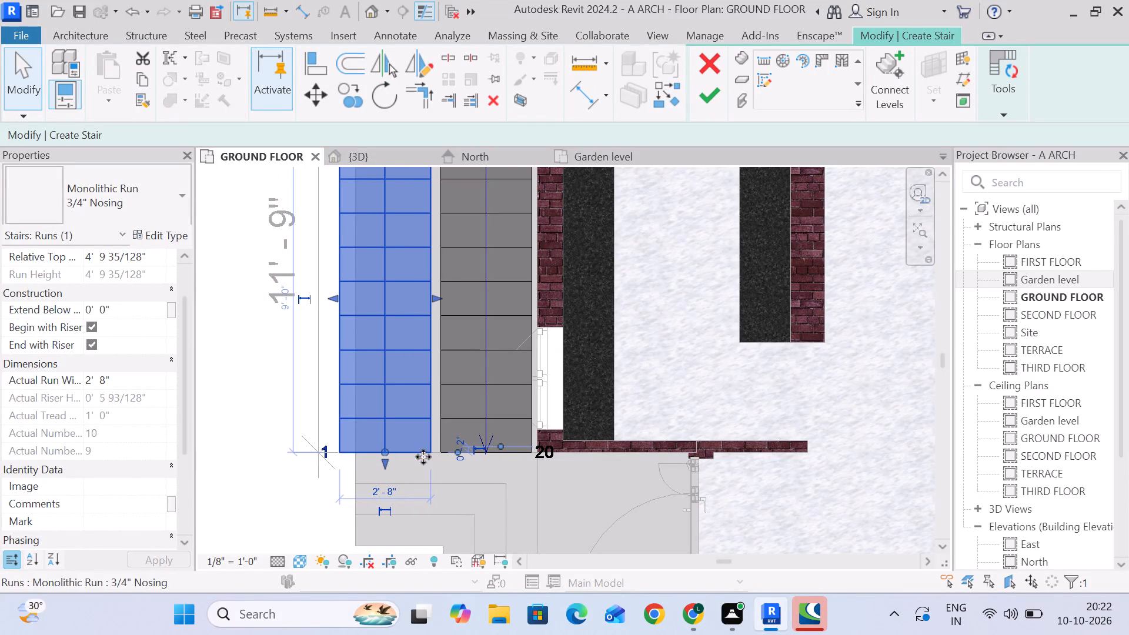
{"action": "scroll", "coordinate": [405, 445], "scroll_direction": "down", "scroll_amount": 4}
{"action": "left_click", "coordinate": [275, 406]}
Measure the gap between the facing edges of the two stair runs with an aligned dimension, without placing it.
{"action": "scroll", "coordinate": [417, 378], "scroll_direction": "up", "scroll_amount": 5}
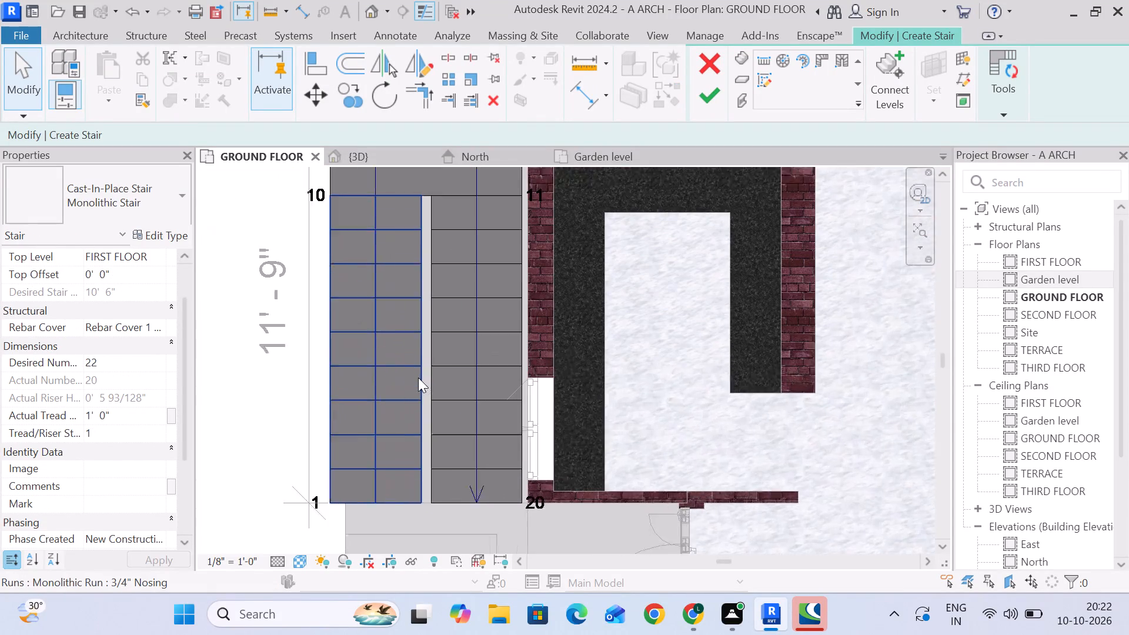
{"action": "left_click", "coordinate": [393, 24]}
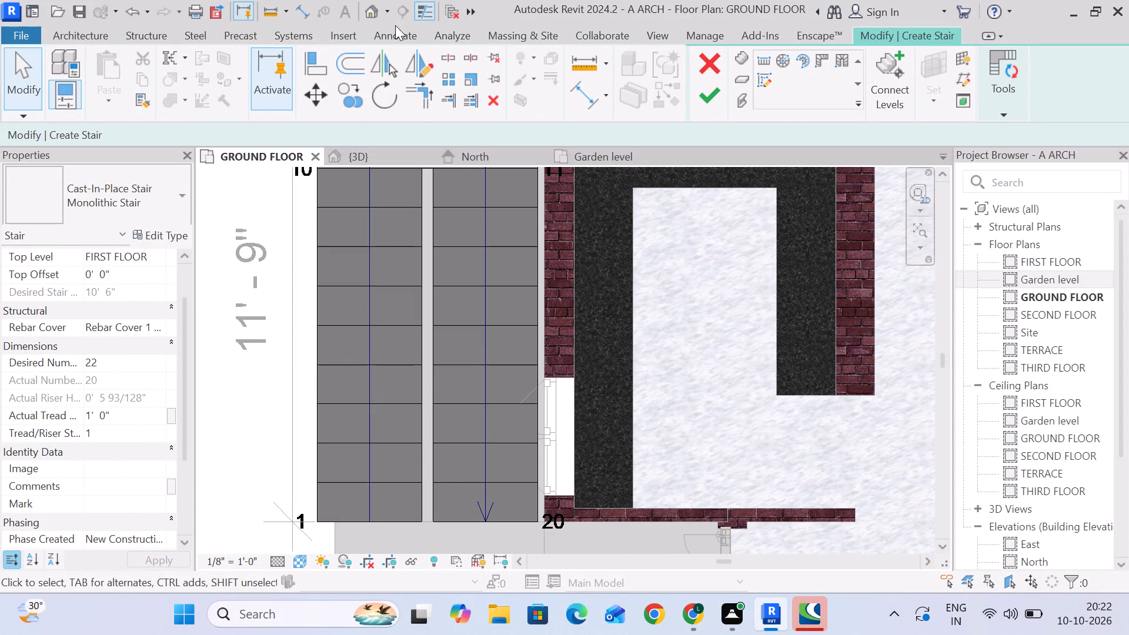
{"action": "left_click", "coordinate": [399, 37]}
{"action": "left_click", "coordinate": [75, 68]}
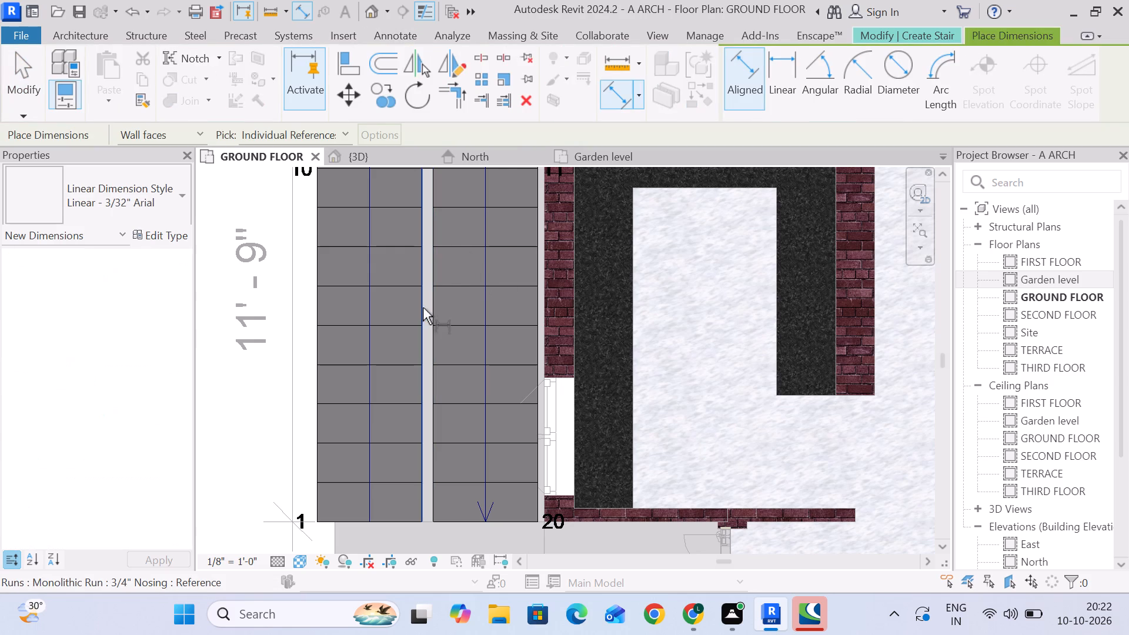
{"action": "left_click", "coordinate": [423, 308]}
{"action": "left_click", "coordinate": [436, 308]}
{"action": "scroll", "coordinate": [434, 319], "scroll_direction": "up", "scroll_amount": 5}
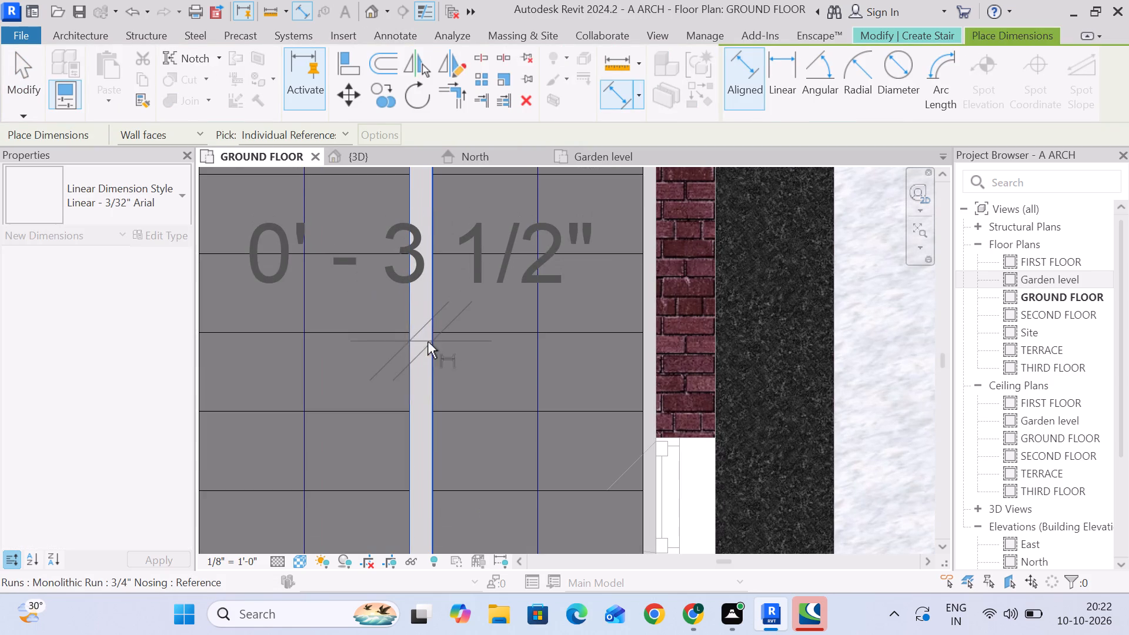
{"action": "scroll", "coordinate": [424, 330], "scroll_direction": "down", "scroll_amount": 2}
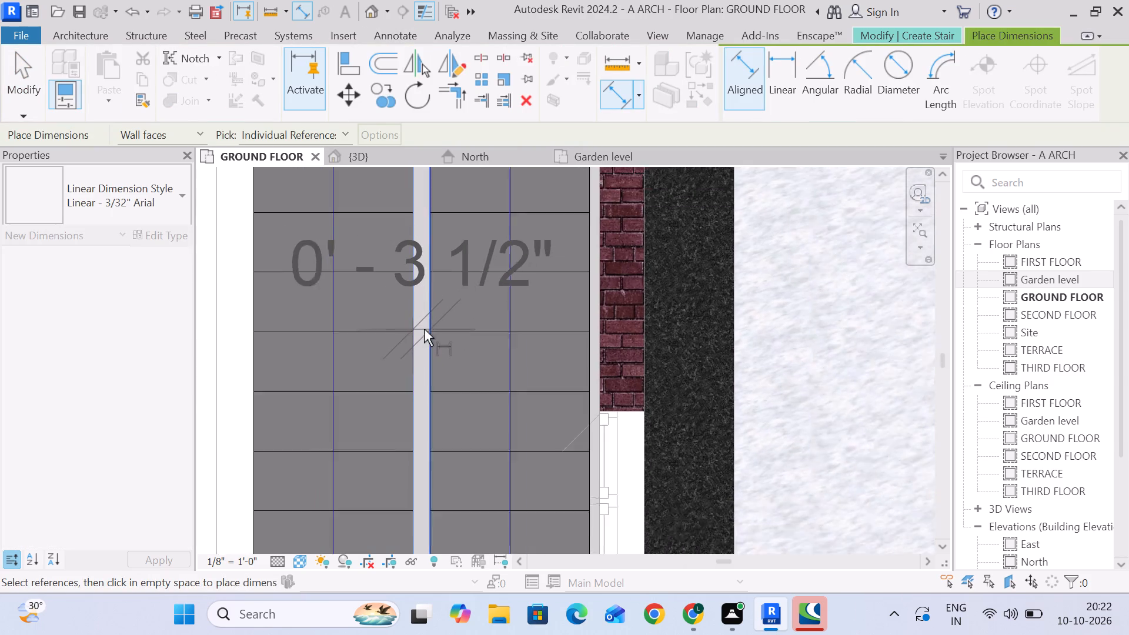
{"action": "scroll", "coordinate": [424, 329], "scroll_direction": "down", "scroll_amount": 2}
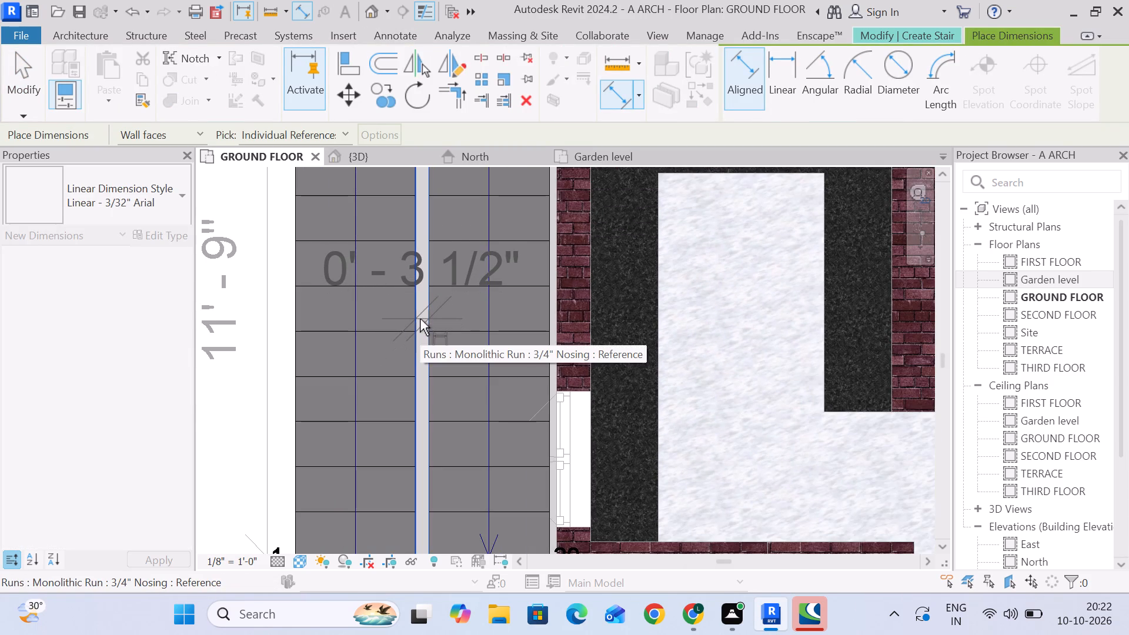
{"action": "key", "text": "Escape"}
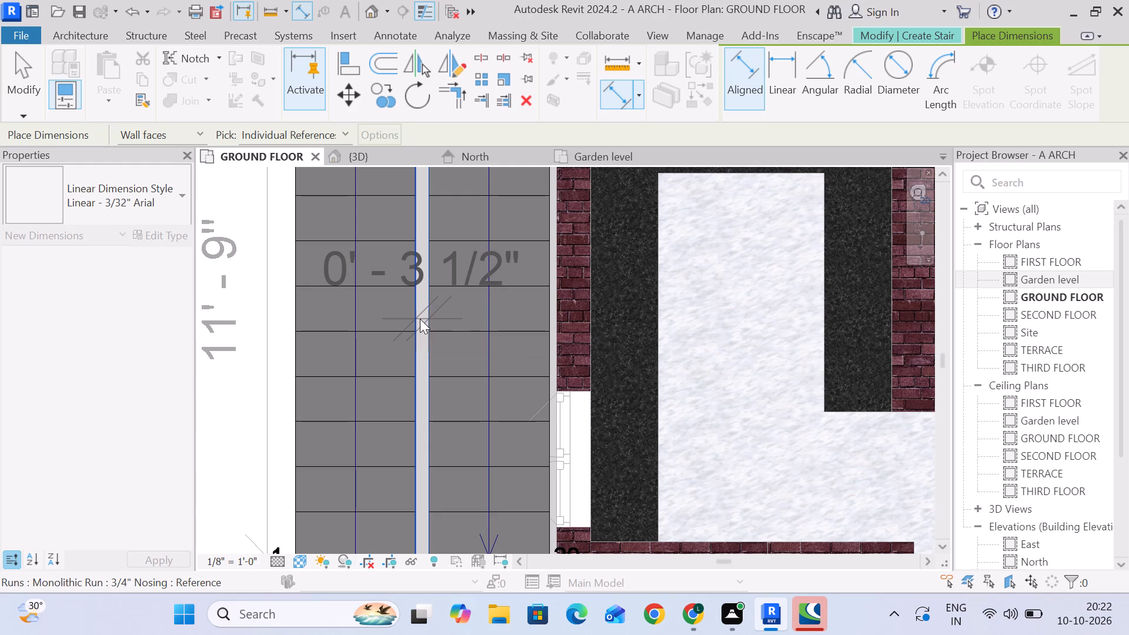
Place an aligned dimension between the facing edges of the two stair runs.
{"action": "scroll", "coordinate": [403, 316], "scroll_direction": "up", "scroll_amount": 6}
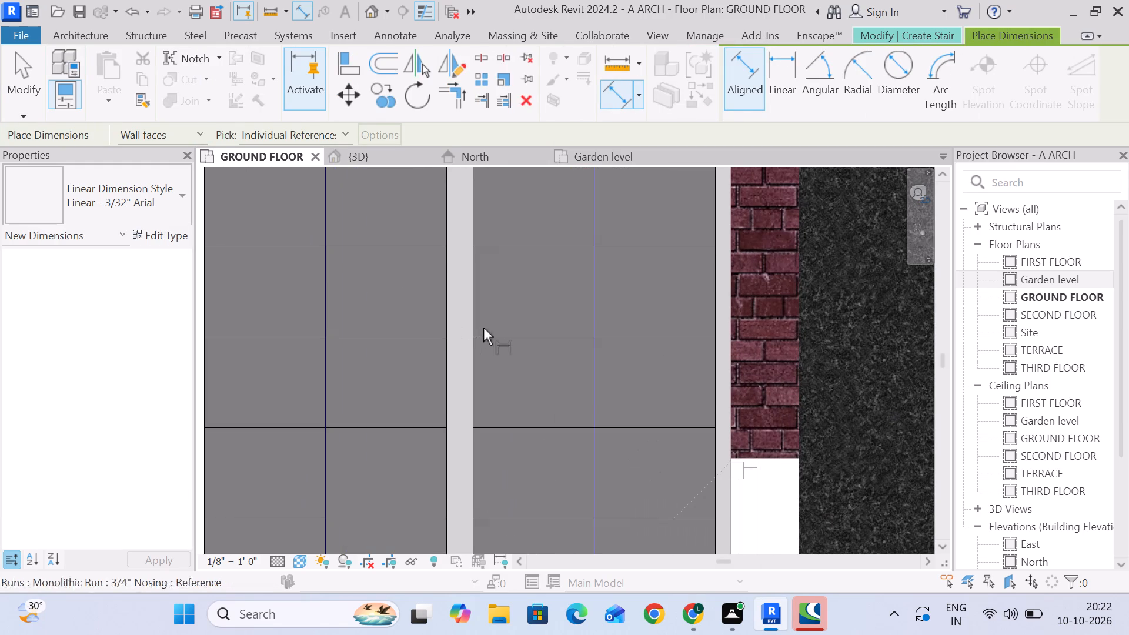
{"action": "left_click", "coordinate": [470, 317]}
{"action": "left_click", "coordinate": [448, 319]}
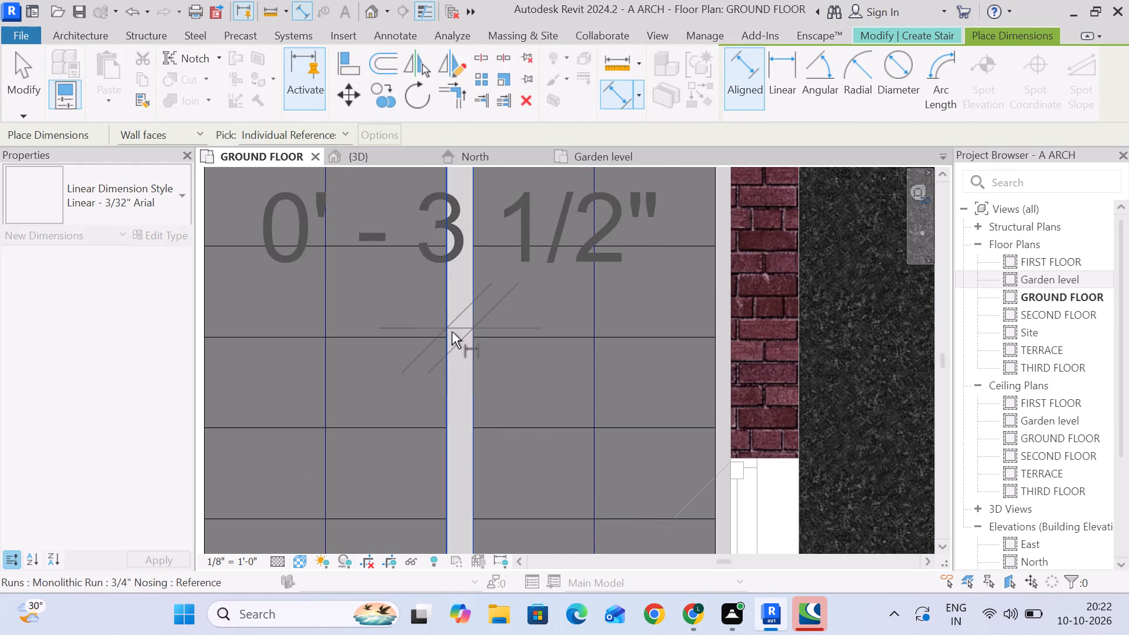
{"action": "left_click", "coordinate": [460, 337]}
{"action": "scroll", "coordinate": [466, 376], "scroll_direction": "down", "scroll_amount": 5}
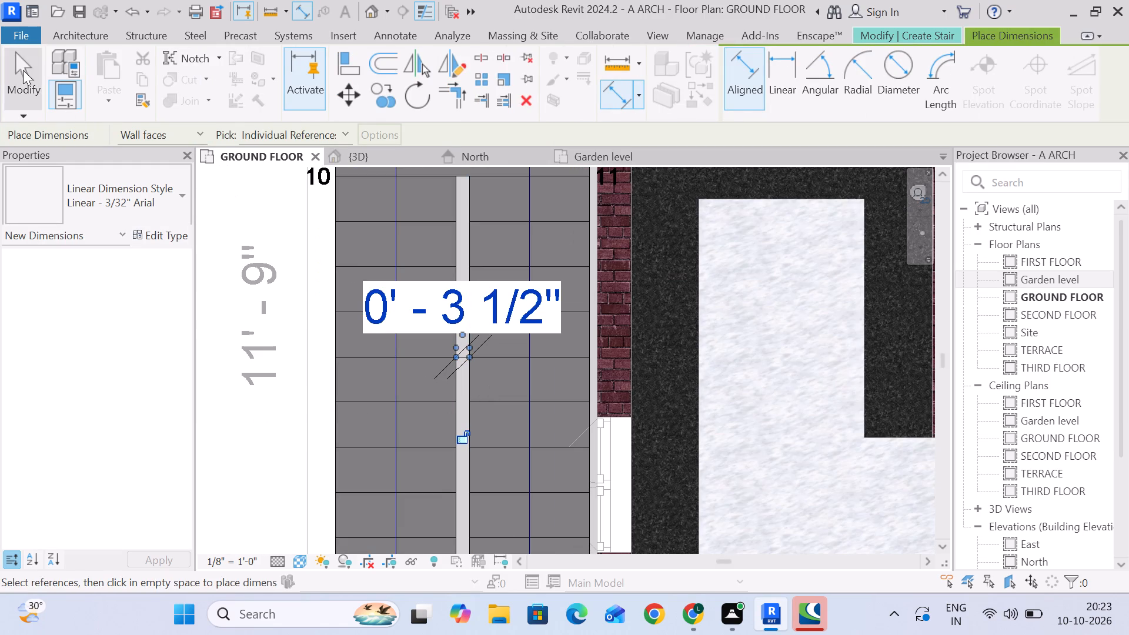
{"action": "left_click", "coordinate": [24, 78]}
{"action": "left_click", "coordinate": [507, 304]}
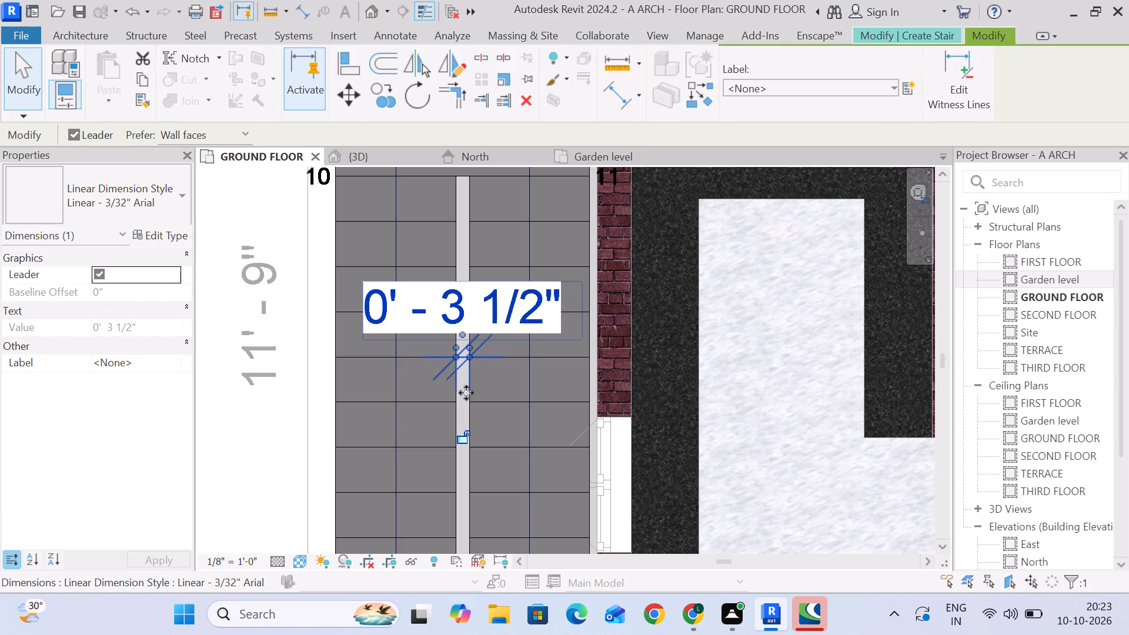
{"action": "left_click", "coordinate": [466, 393]}
{"action": "left_click", "coordinate": [287, 416]}
Set the gap between the outer stair run and the wall-side run to 3" by moving the outer run.
{"action": "left_click", "coordinate": [450, 403]}
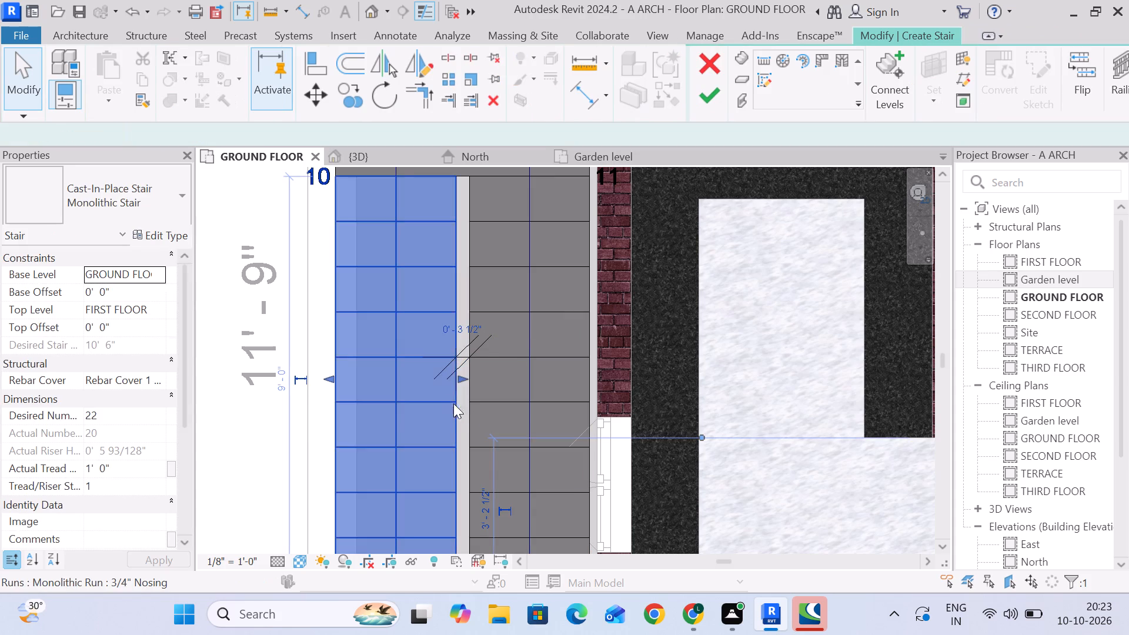
{"action": "left_click", "coordinate": [454, 329]}
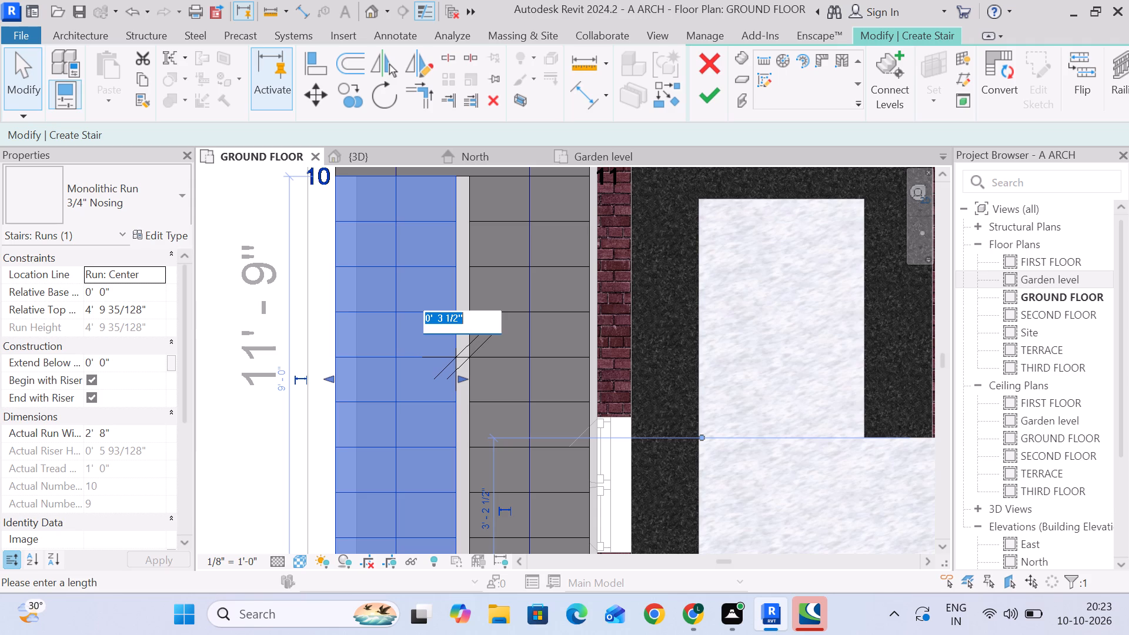
{"action": "key", "text": "3"}
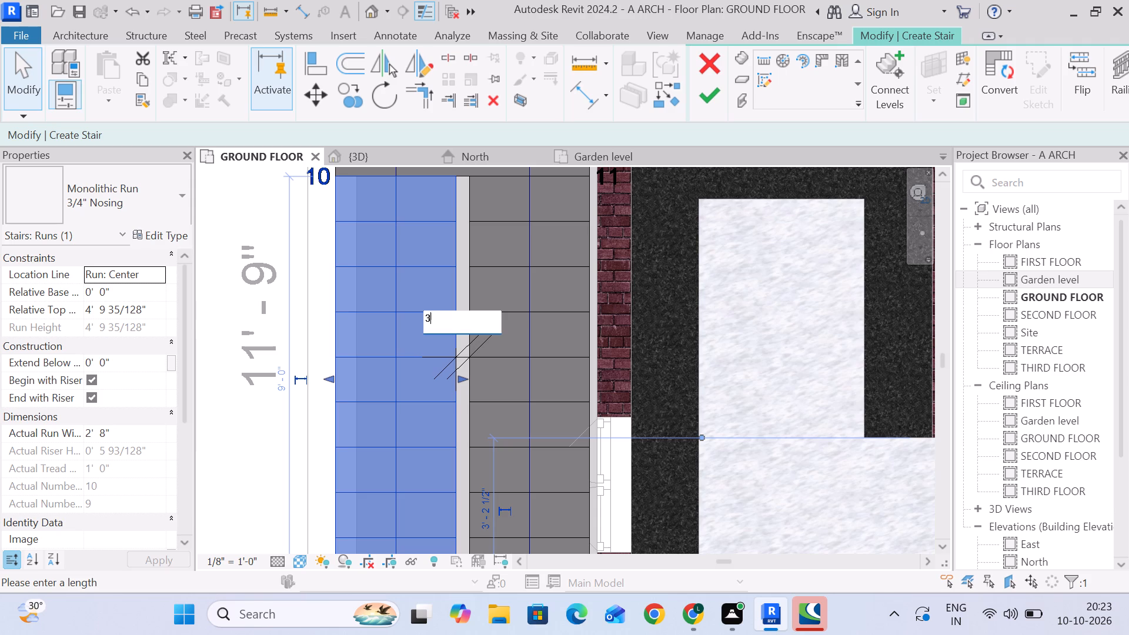
{"action": "key", "text": "shift+quotedbl"}
{"action": "key", "text": "Return"}
{"action": "left_click", "coordinate": [252, 215]}
Examine both stair runs and the landing in the ground floor plan and from several angles in the 3D view.
{"action": "scroll", "coordinate": [319, 267], "scroll_direction": "down", "scroll_amount": 4}
{"action": "middle_click_drag", "start_coordinate": [416, 356], "coordinate": [416, 311]}
{"action": "middle_click_drag", "start_coordinate": [408, 406], "coordinate": [402, 381]}
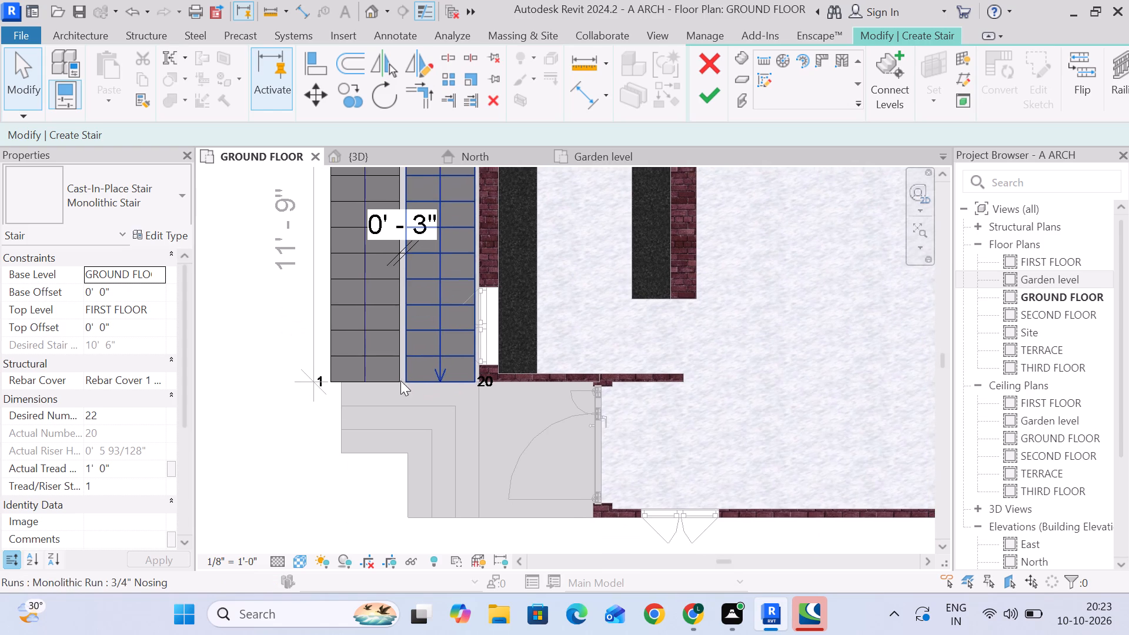
{"action": "middle_click_drag", "start_coordinate": [383, 309], "coordinate": [383, 370]}
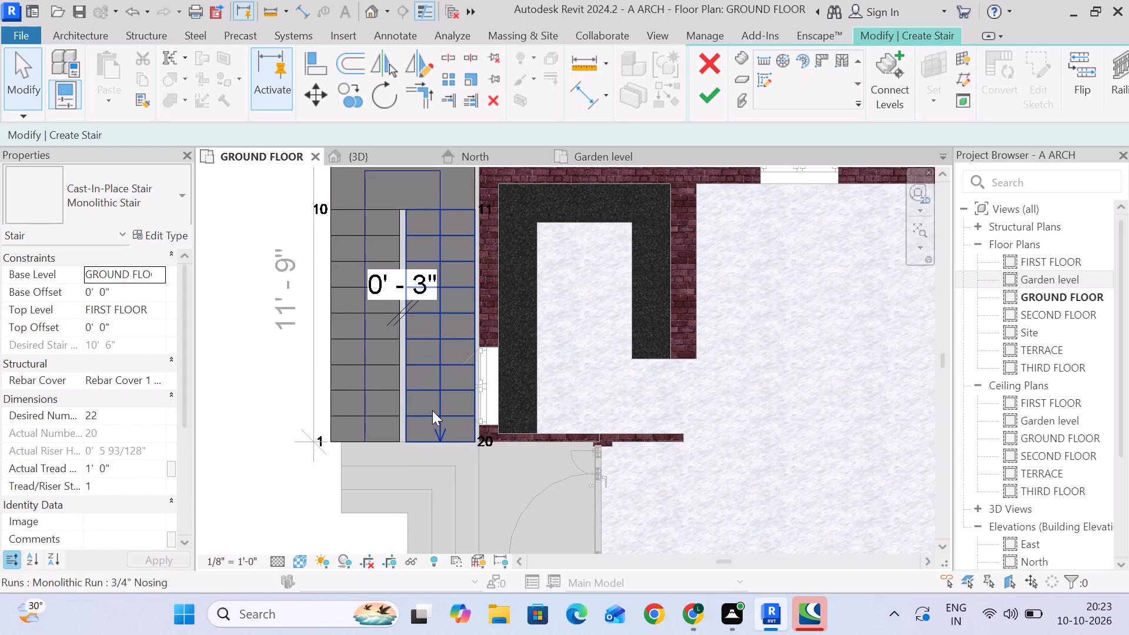
{"action": "scroll", "coordinate": [432, 410], "scroll_direction": "down", "scroll_amount": 3}
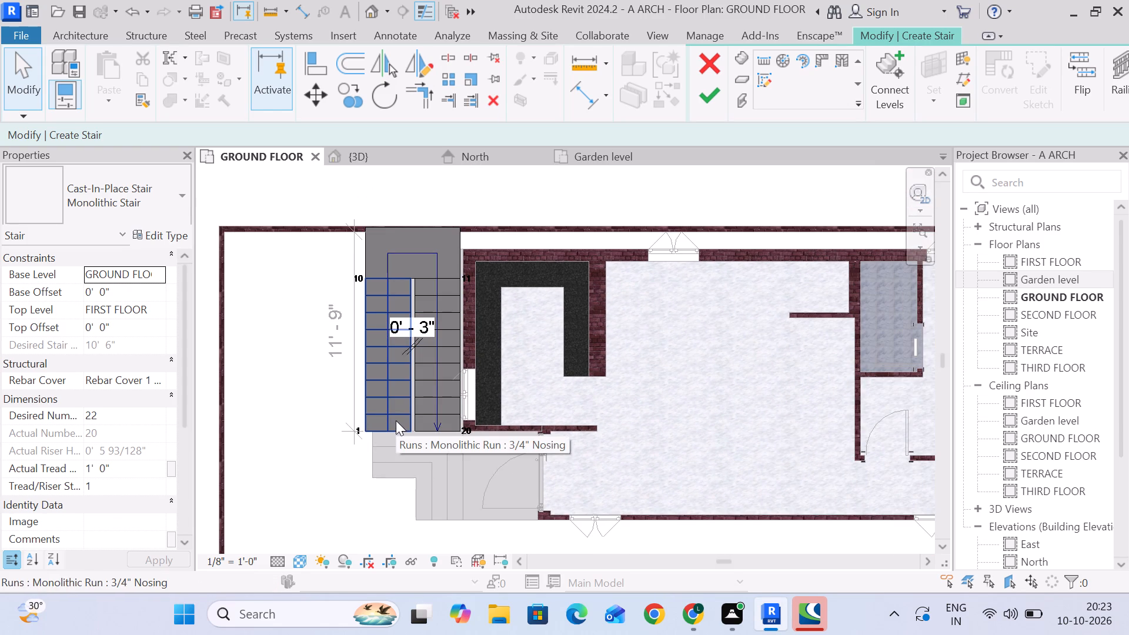
{"action": "left_click", "coordinate": [379, 158]}
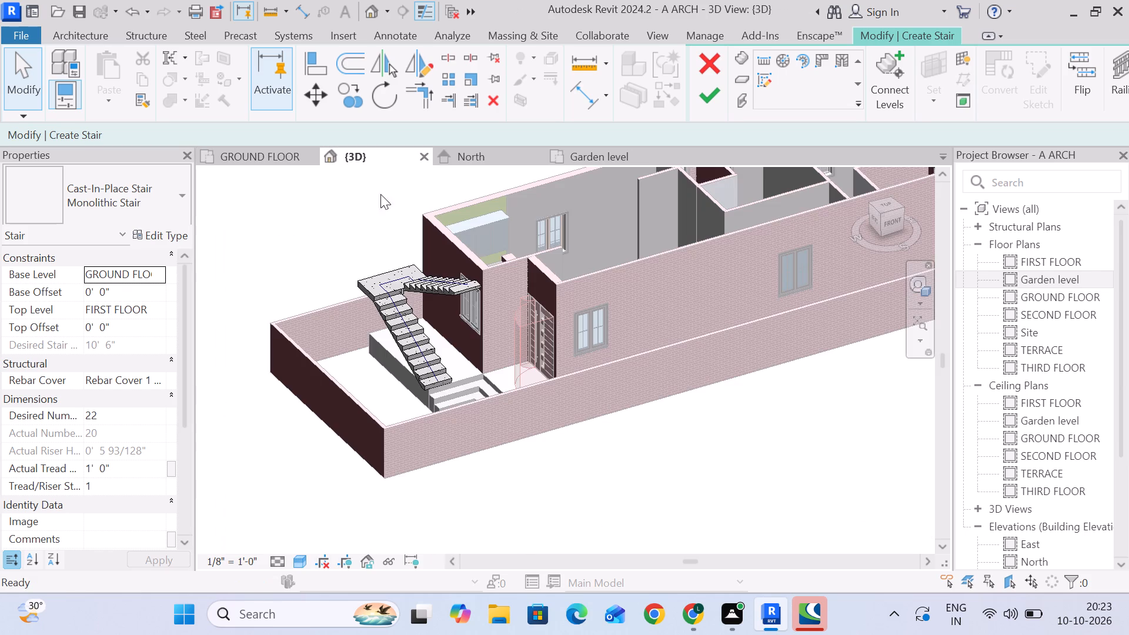
{"action": "scroll", "coordinate": [480, 305], "scroll_direction": "up", "scroll_amount": 2}
{"action": "scroll", "coordinate": [370, 279], "scroll_direction": "down", "scroll_amount": 2}
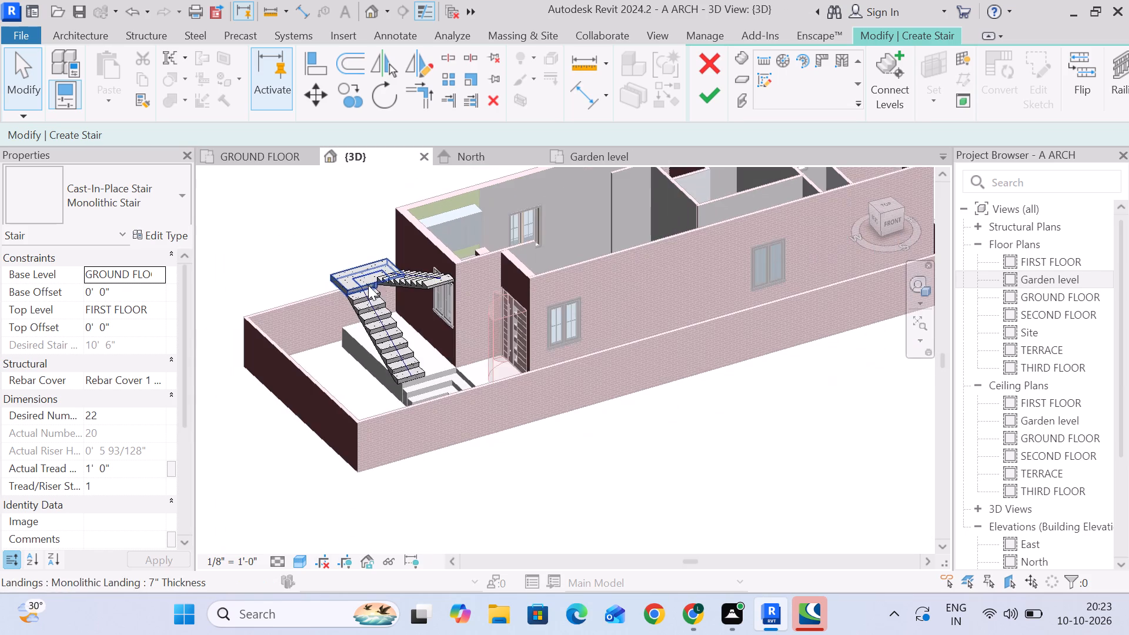
{"action": "middle_click_drag", "start_coordinate": [368, 285], "coordinate": [446, 169], "text": "shift"}
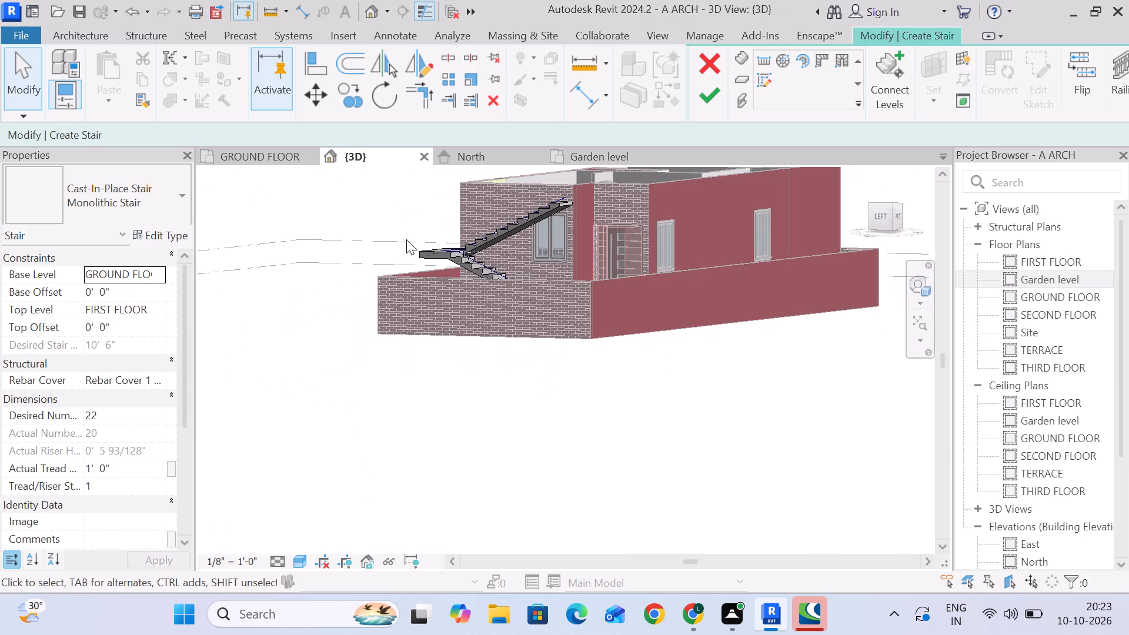
{"action": "middle_click_drag", "start_coordinate": [376, 205], "coordinate": [455, 293]}
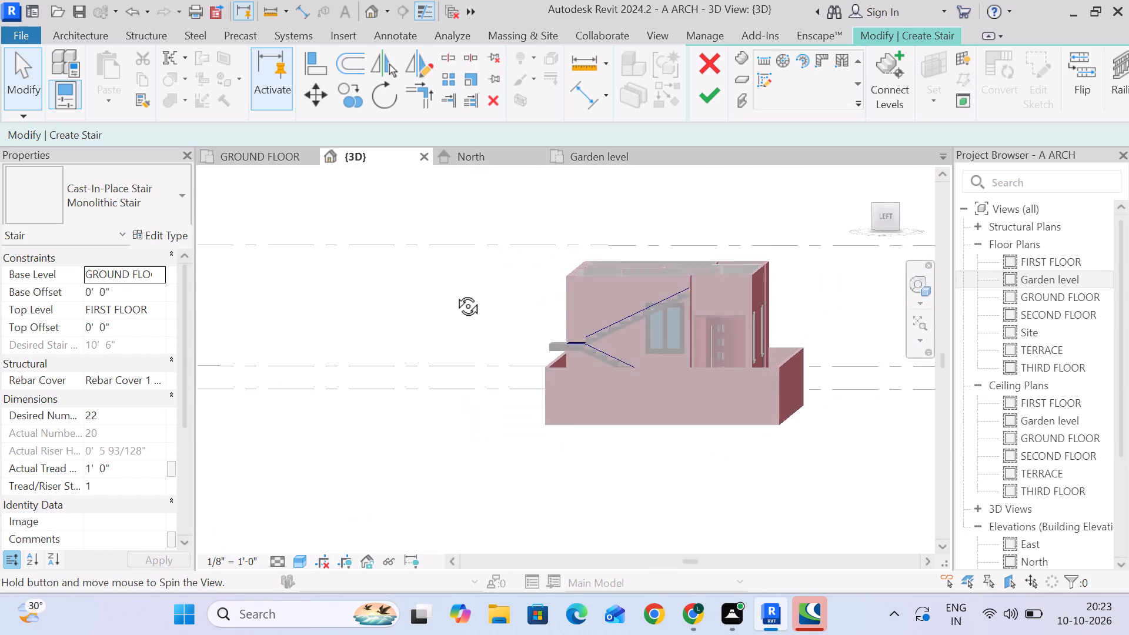
{"action": "middle_click_drag", "start_coordinate": [455, 293], "coordinate": [416, 357]}
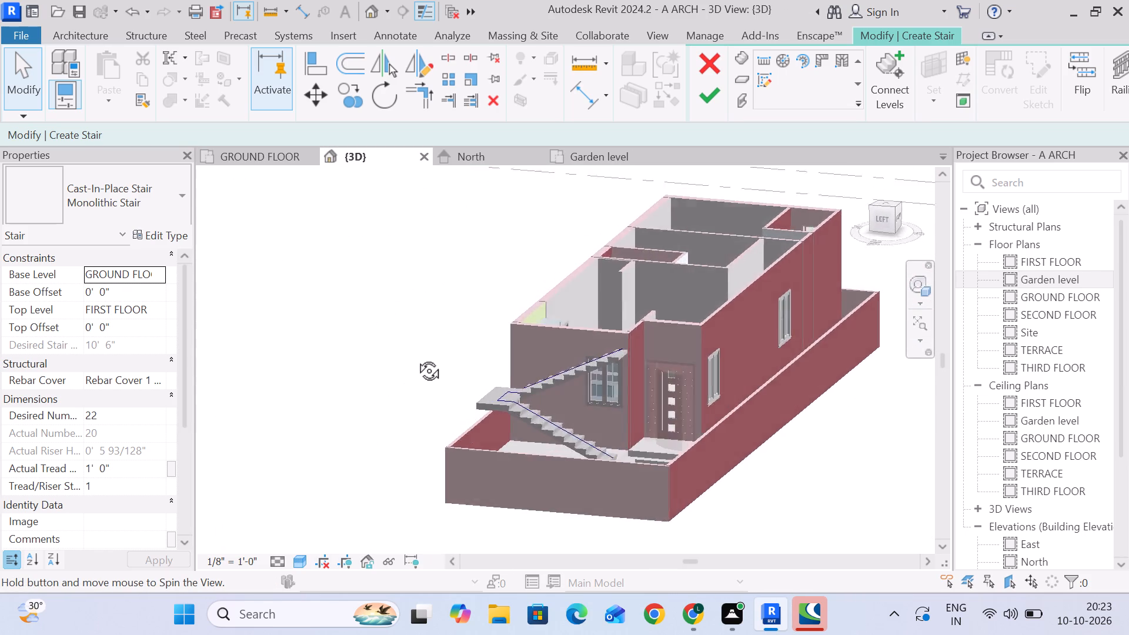
{"action": "middle_click_drag", "start_coordinate": [416, 357], "coordinate": [324, 379]}
{"action": "scroll", "coordinate": [440, 397], "scroll_direction": "up", "scroll_amount": 5}
{"action": "middle_click_drag", "start_coordinate": [445, 410], "coordinate": [429, 346]}
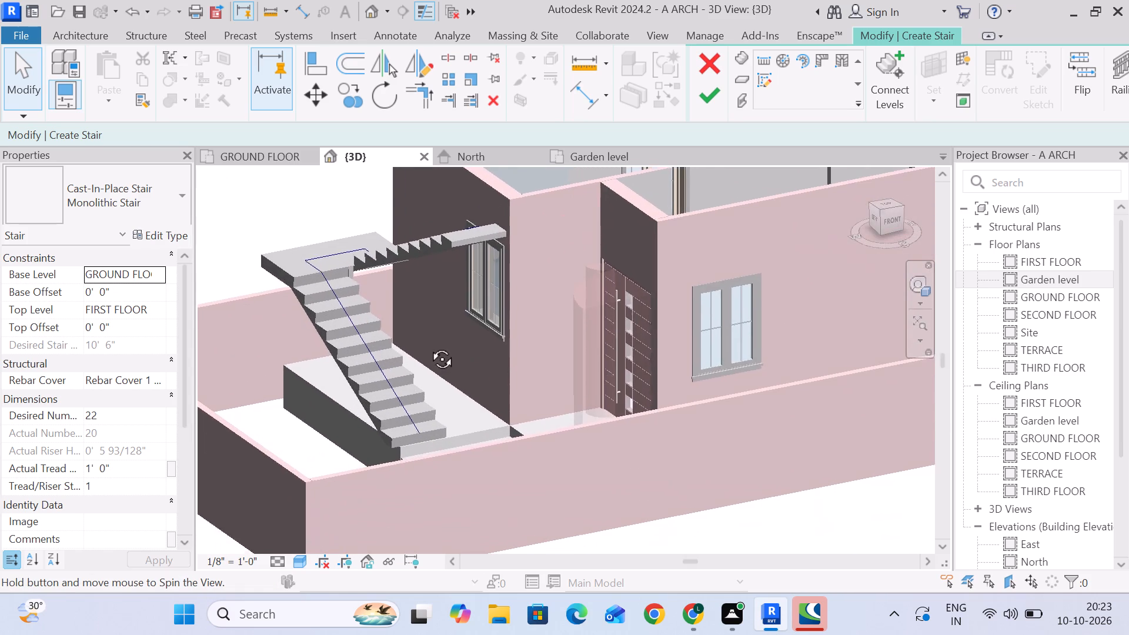
{"action": "middle_click_drag", "start_coordinate": [429, 346], "coordinate": [400, 392]}
Review the type properties of the outer stair run.
{"action": "left_click", "coordinate": [343, 352]}
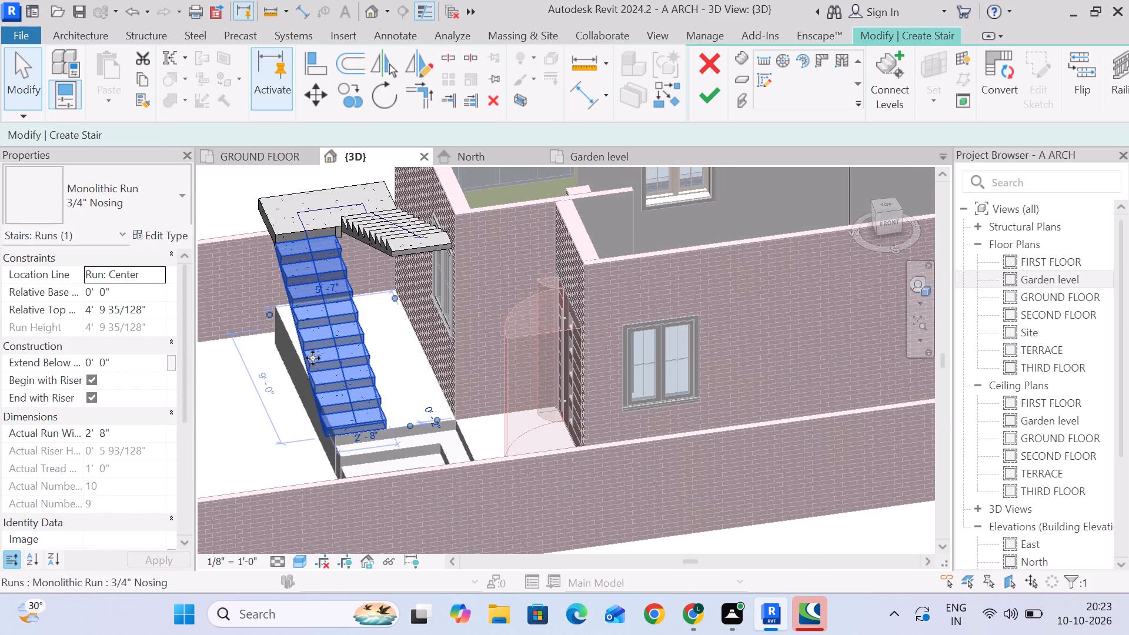
{"action": "left_click", "coordinate": [169, 242]}
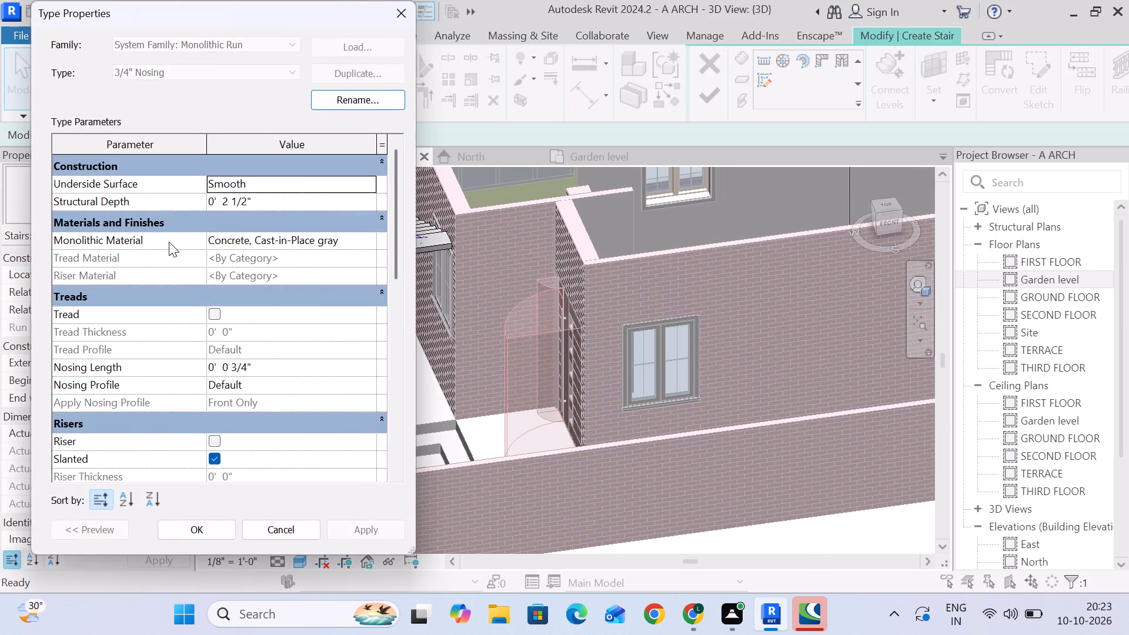
{"action": "left_click", "coordinate": [412, 12]}
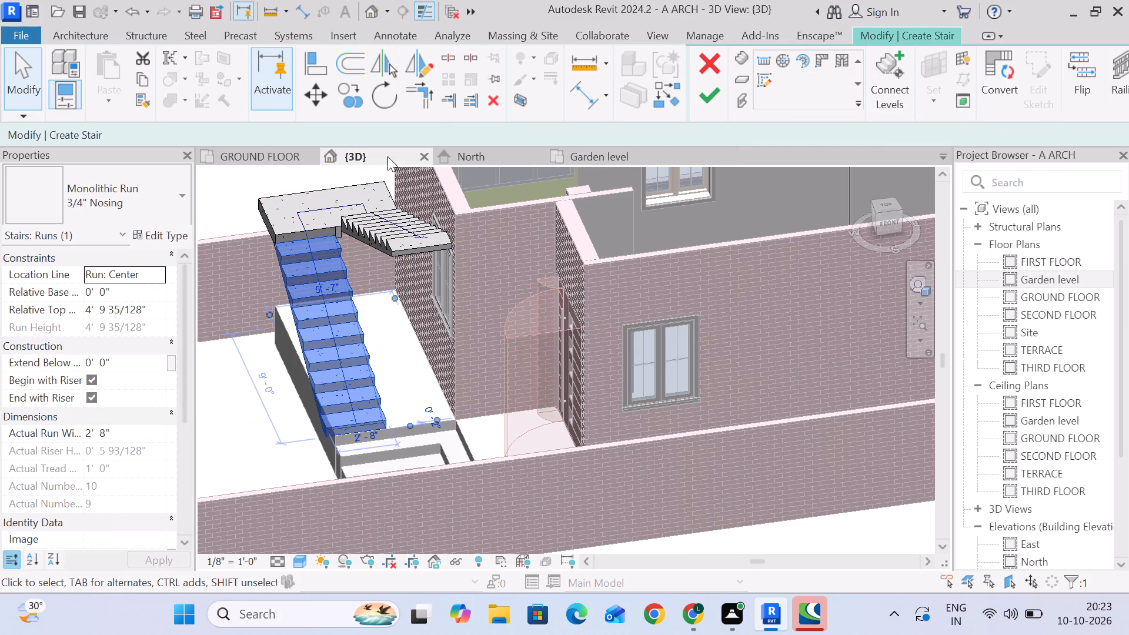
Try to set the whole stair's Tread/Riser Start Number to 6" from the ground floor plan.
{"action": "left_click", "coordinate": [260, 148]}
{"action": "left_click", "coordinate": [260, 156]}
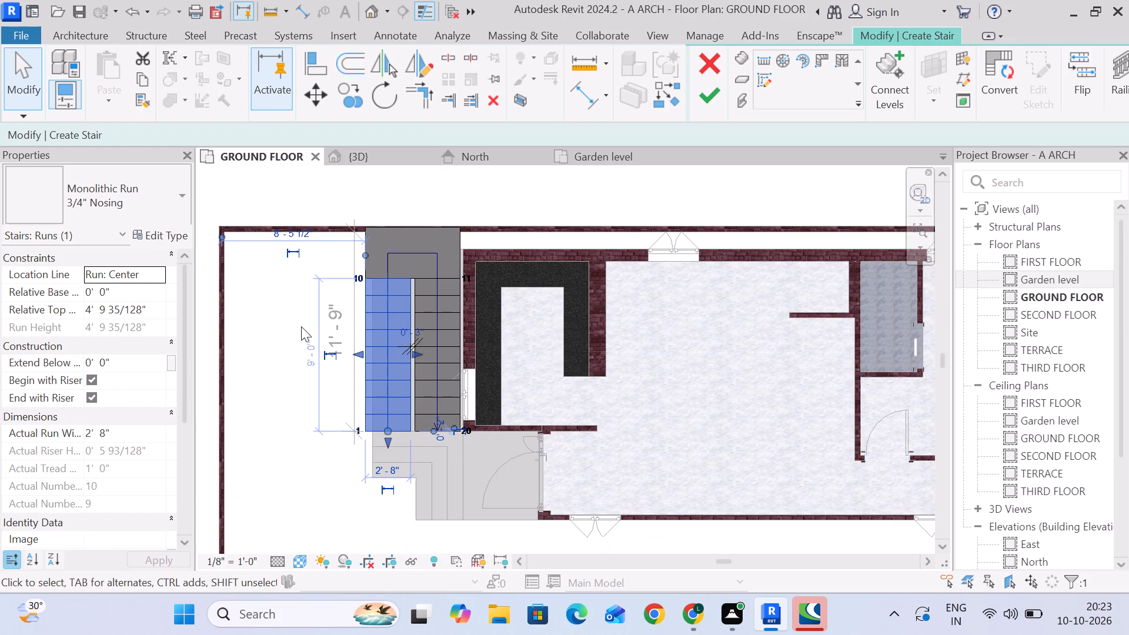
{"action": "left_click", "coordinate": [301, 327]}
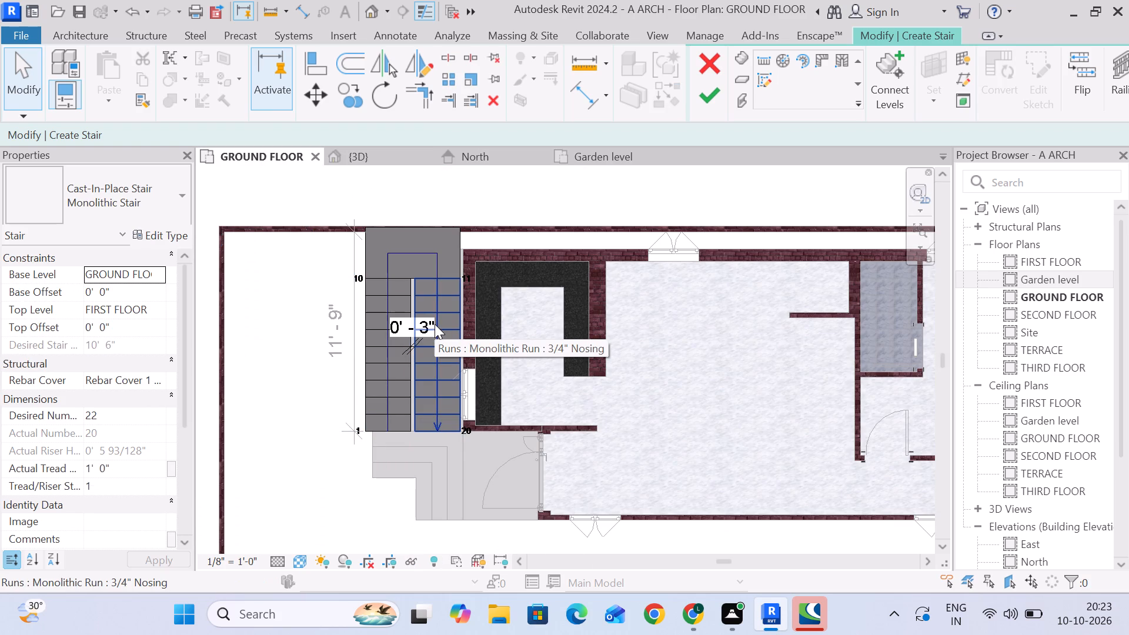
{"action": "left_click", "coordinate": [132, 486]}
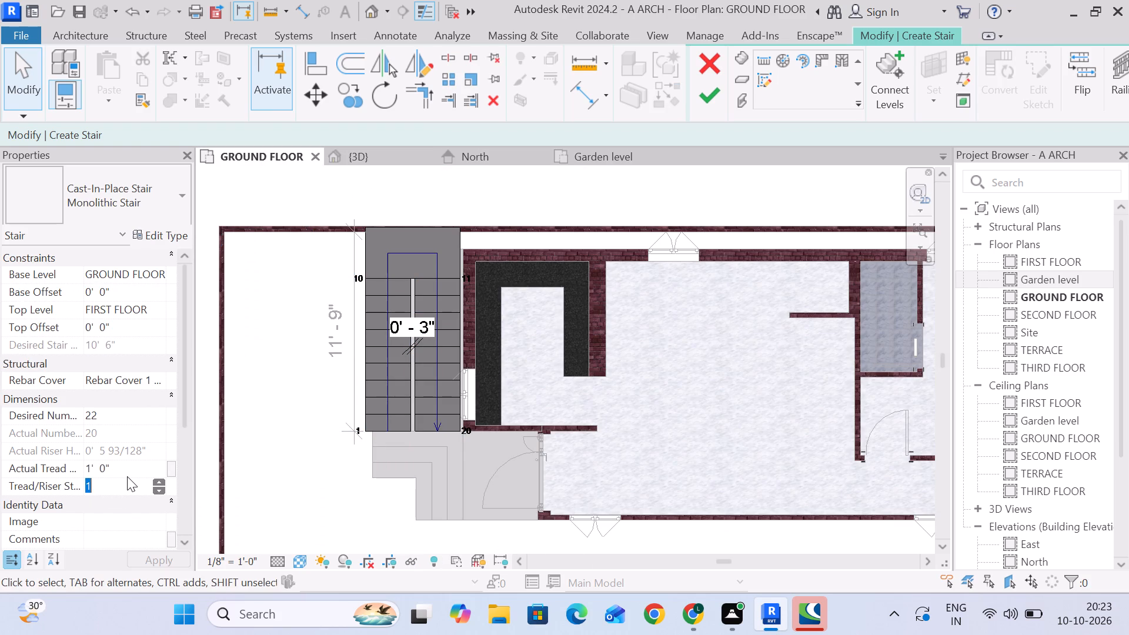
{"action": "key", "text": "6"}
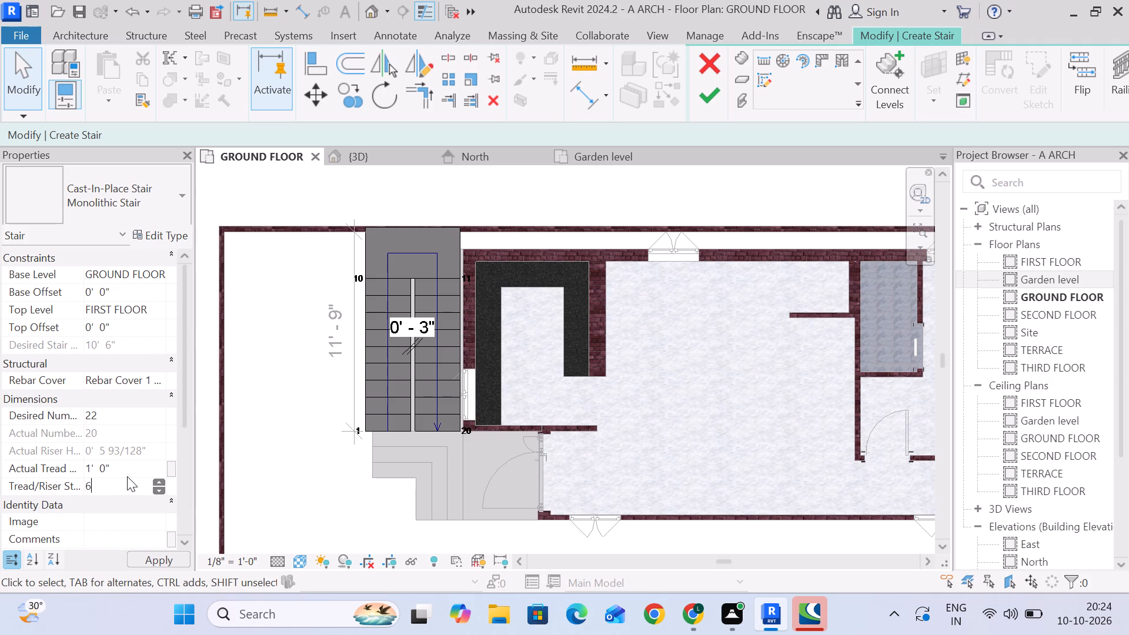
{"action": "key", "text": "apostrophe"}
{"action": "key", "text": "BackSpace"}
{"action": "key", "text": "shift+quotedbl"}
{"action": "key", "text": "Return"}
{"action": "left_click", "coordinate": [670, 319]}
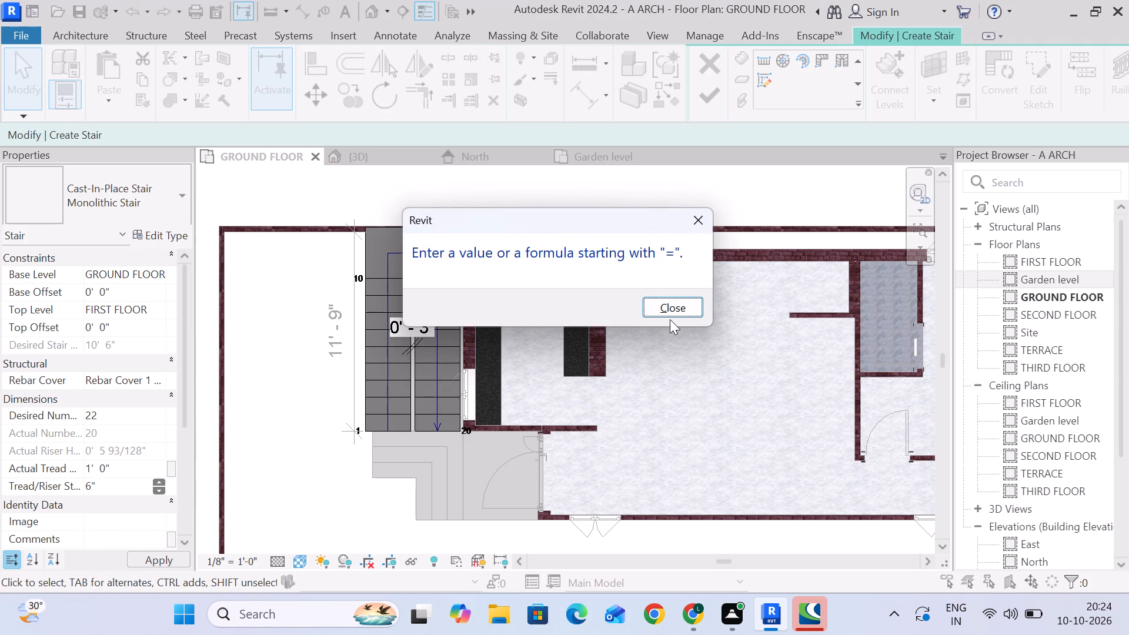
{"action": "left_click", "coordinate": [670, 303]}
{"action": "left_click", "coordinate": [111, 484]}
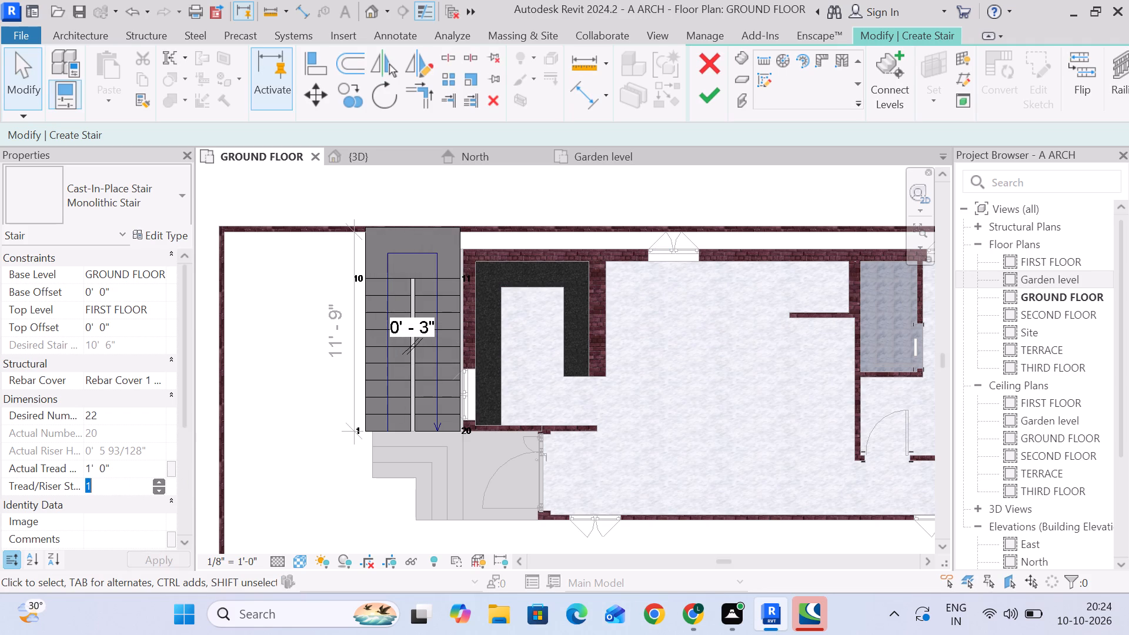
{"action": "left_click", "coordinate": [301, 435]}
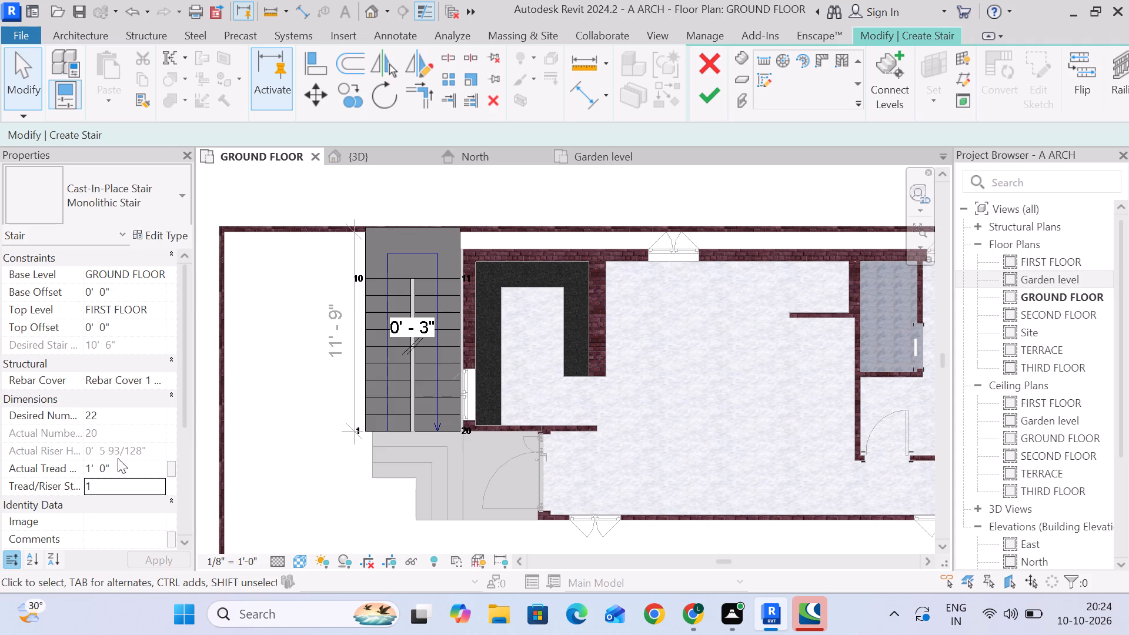
Set the Maximum Riser Height of the Monolithic Stair type to 7".
{"action": "left_click", "coordinate": [158, 235]}
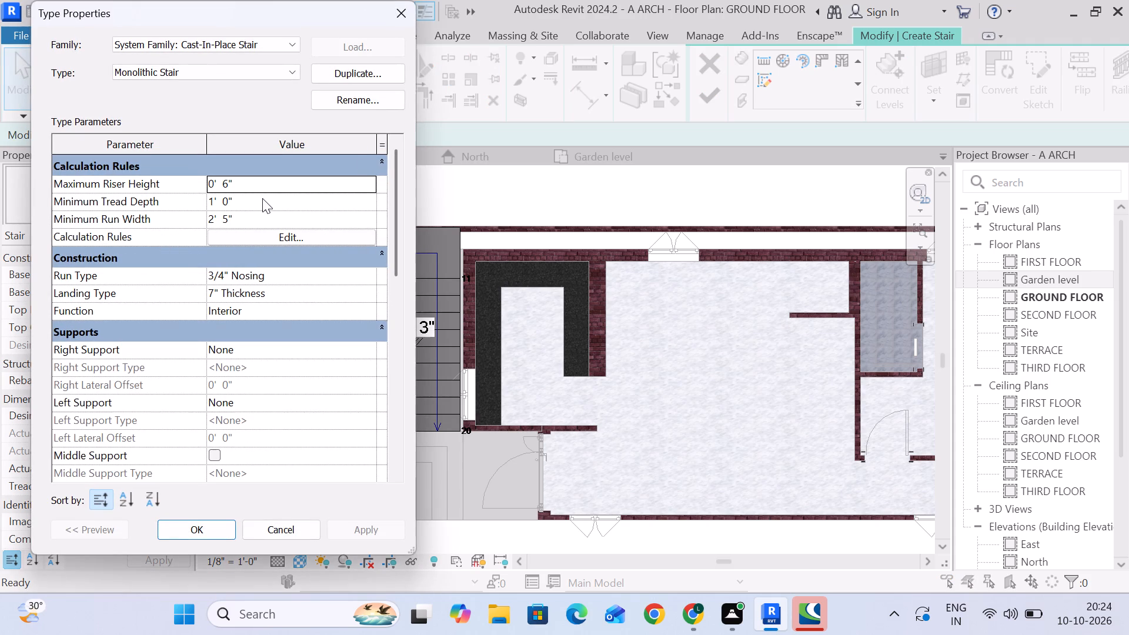
{"action": "left_click", "coordinate": [262, 198]}
{"action": "left_click", "coordinate": [260, 187]}
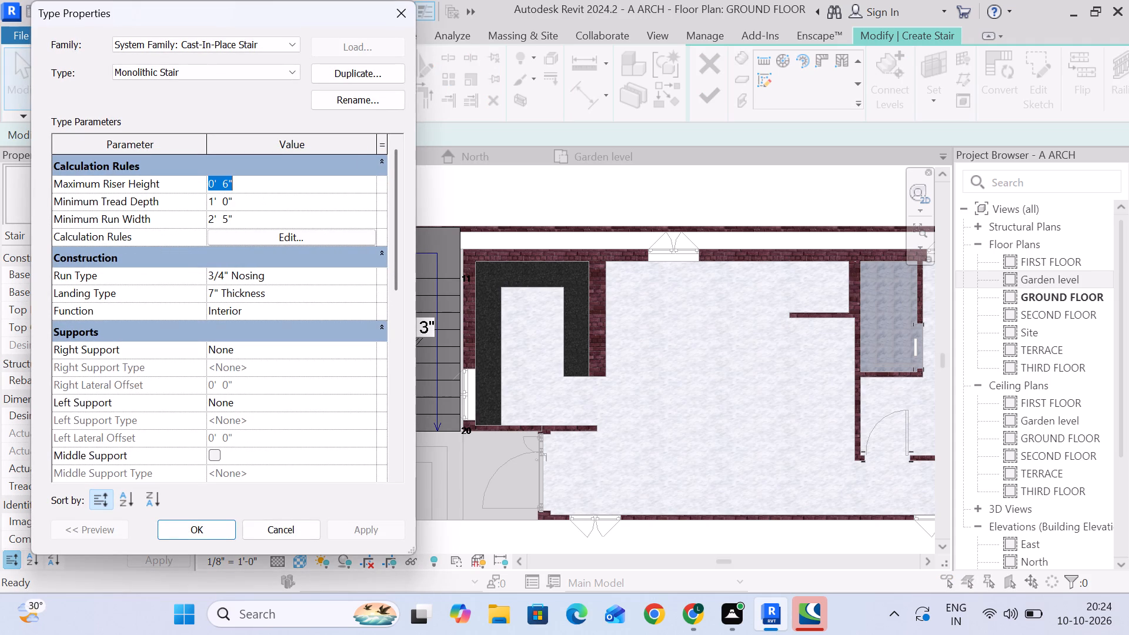
{"action": "key", "text": "7"}
{"action": "key", "text": "shift+quotedbl"}
{"action": "key", "text": "Return"}
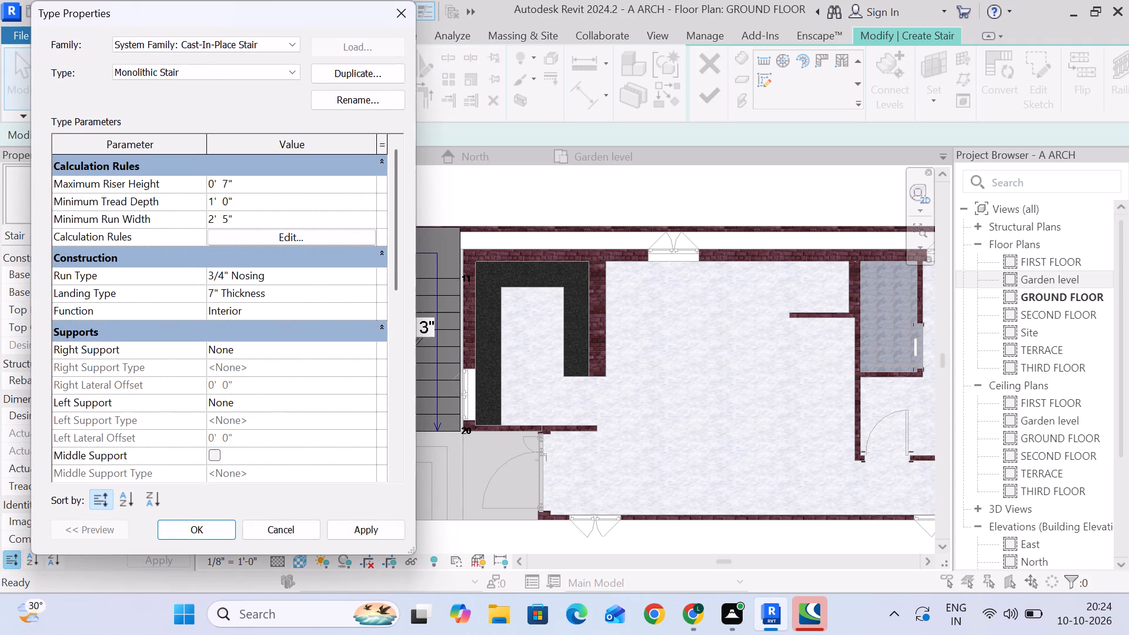
Accept the Monolithic Stair type properties.
{"action": "left_click", "coordinate": [402, 537]}
{"action": "left_click", "coordinate": [213, 532]}
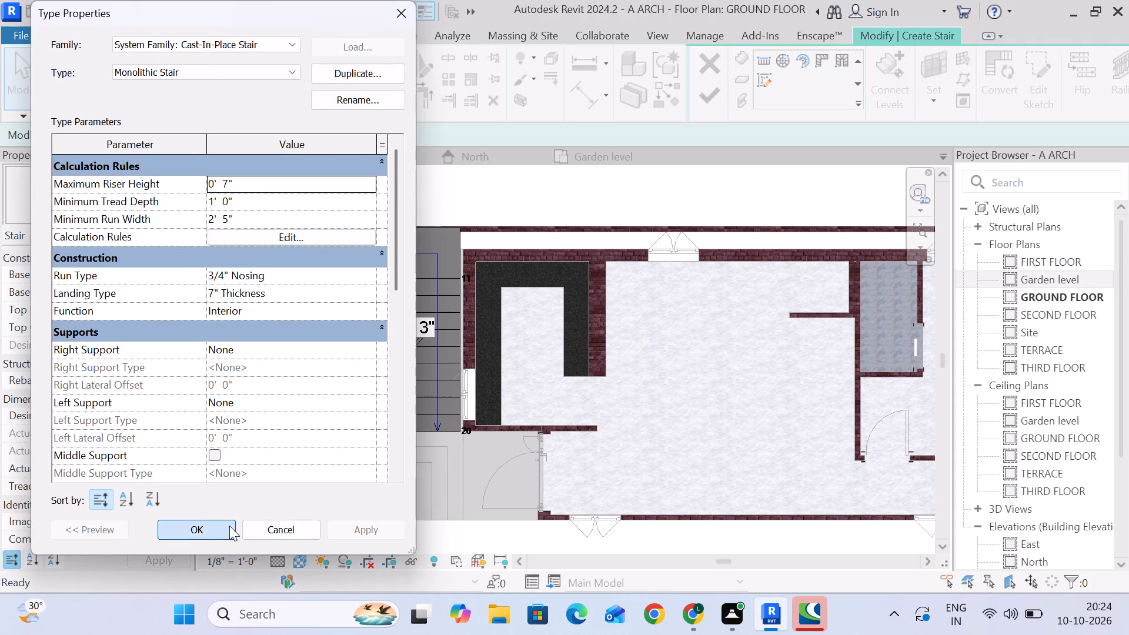
Examine the stair's runs and landing against the house in the 3D view and in the GROUND FLOOR plan.
{"action": "left_click", "coordinate": [380, 155]}
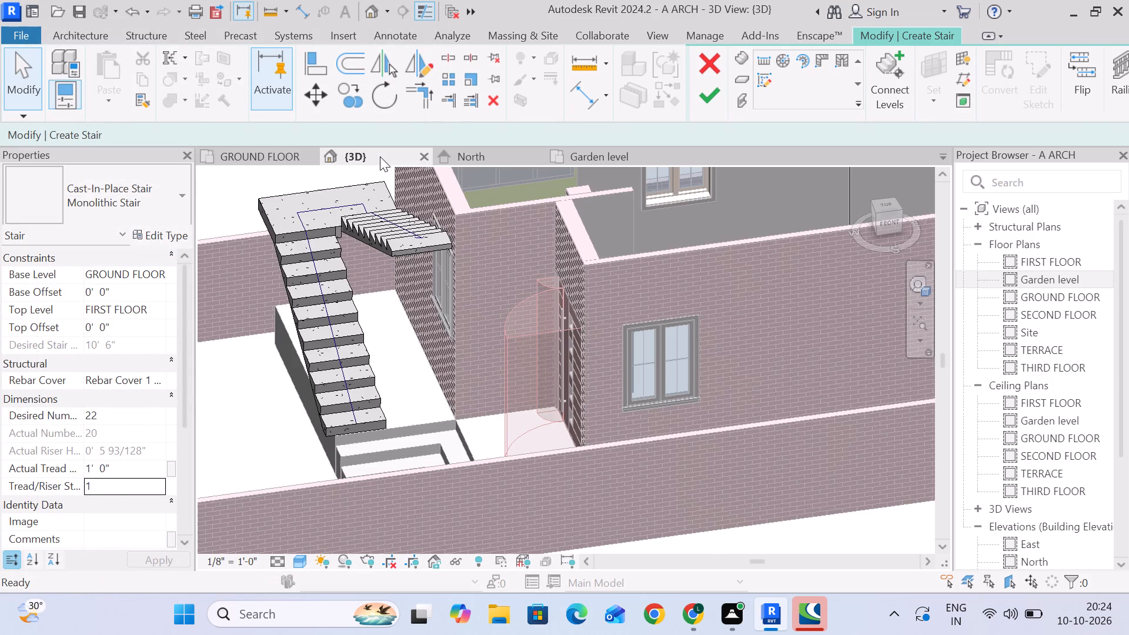
{"action": "scroll", "coordinate": [441, 282], "scroll_direction": "down", "scroll_amount": 2}
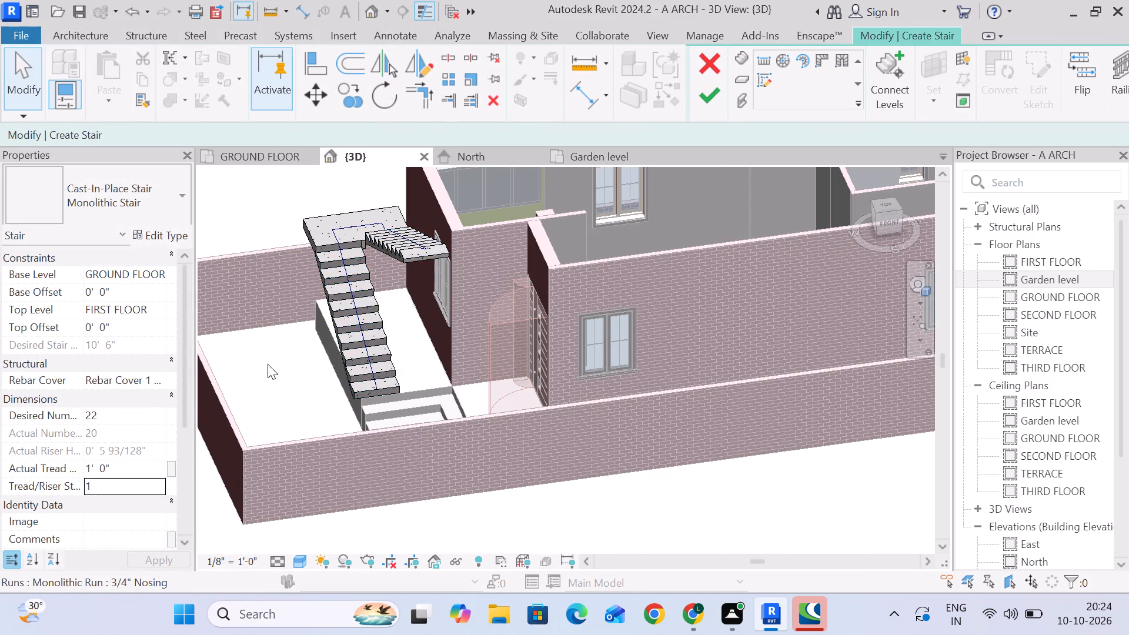
{"action": "middle_click_drag", "start_coordinate": [275, 362], "coordinate": [345, 273]}
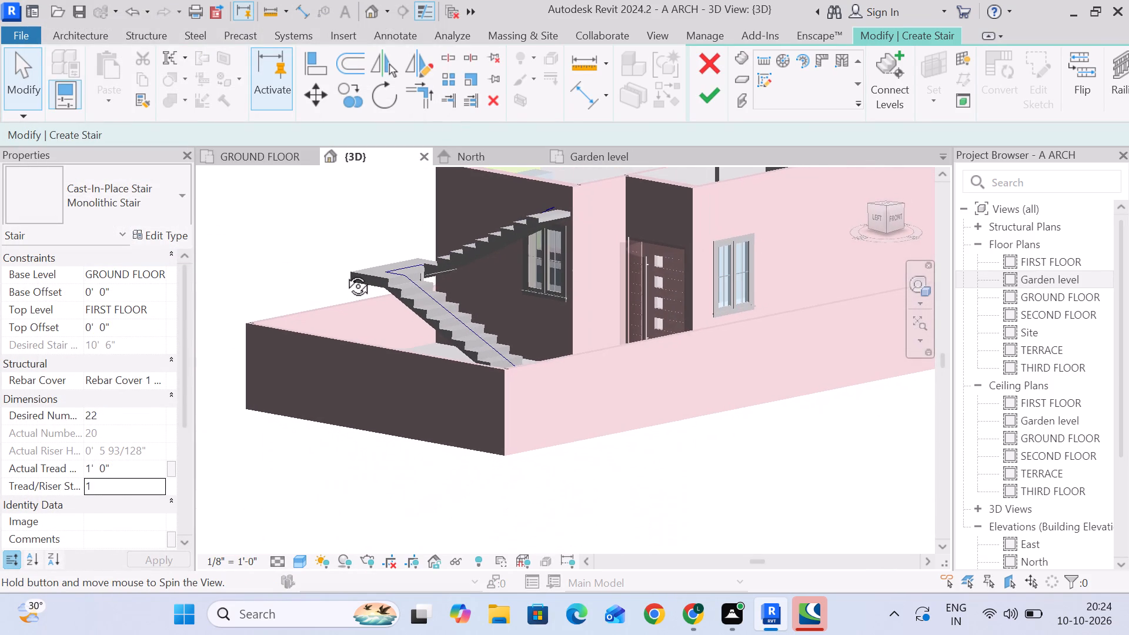
{"action": "middle_click_drag", "start_coordinate": [345, 273], "coordinate": [329, 355]}
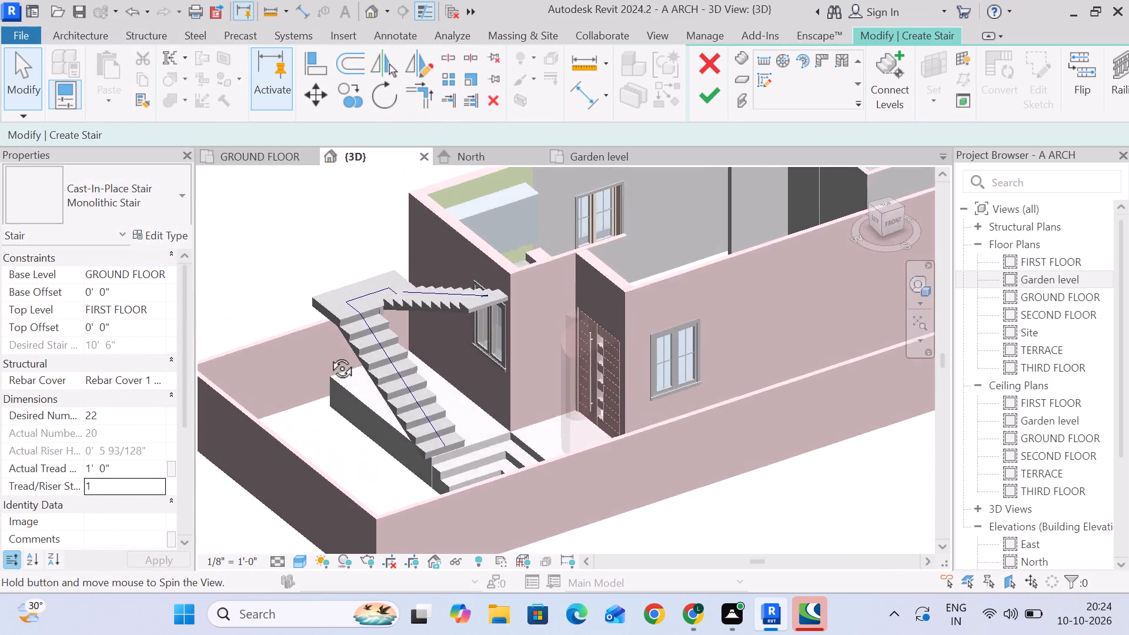
{"action": "middle_click_drag", "start_coordinate": [329, 355], "coordinate": [390, 257]}
{"action": "middle_click_drag", "start_coordinate": [465, 311], "coordinate": [313, 418]}
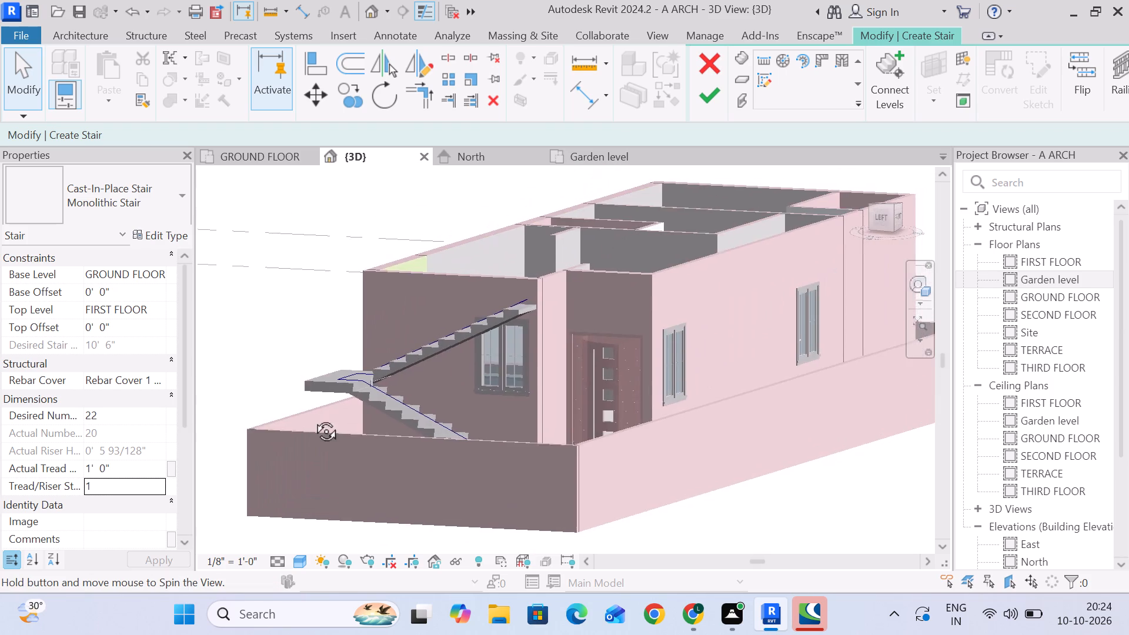
{"action": "middle_click_drag", "start_coordinate": [313, 418], "coordinate": [327, 413]}
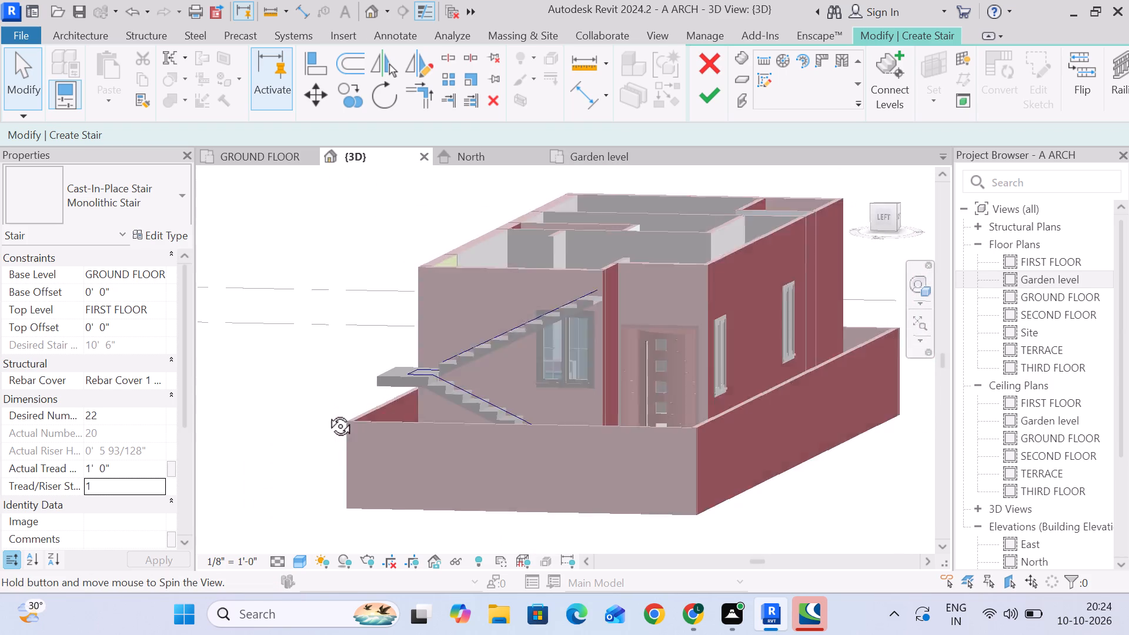
{"action": "middle_click_drag", "start_coordinate": [327, 413], "coordinate": [323, 432]}
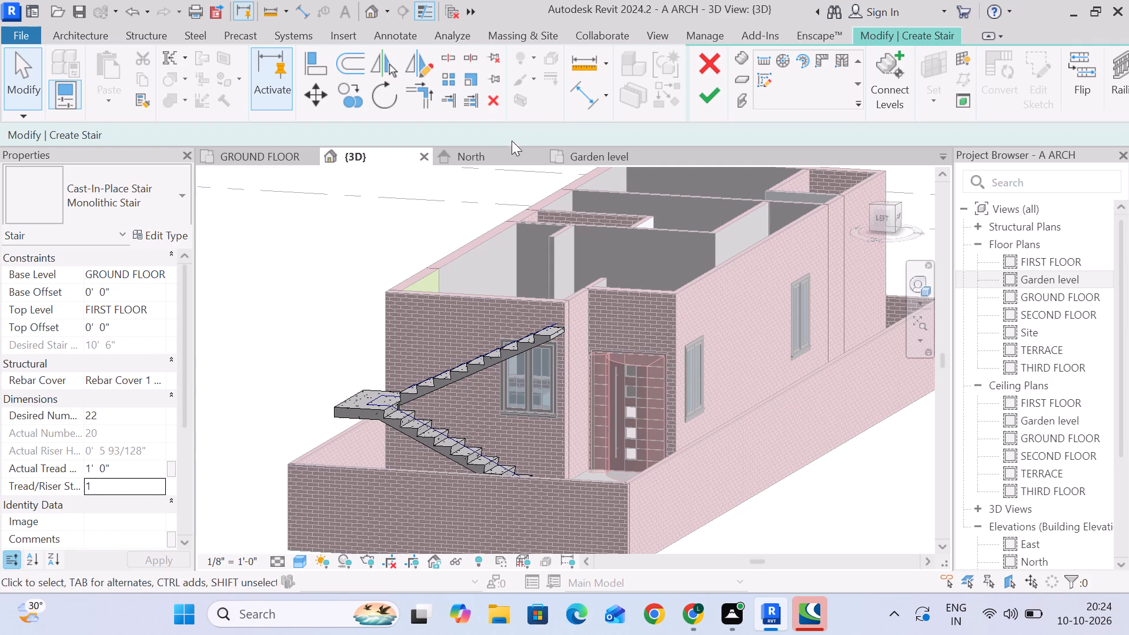
{"action": "left_click", "coordinate": [264, 157]}
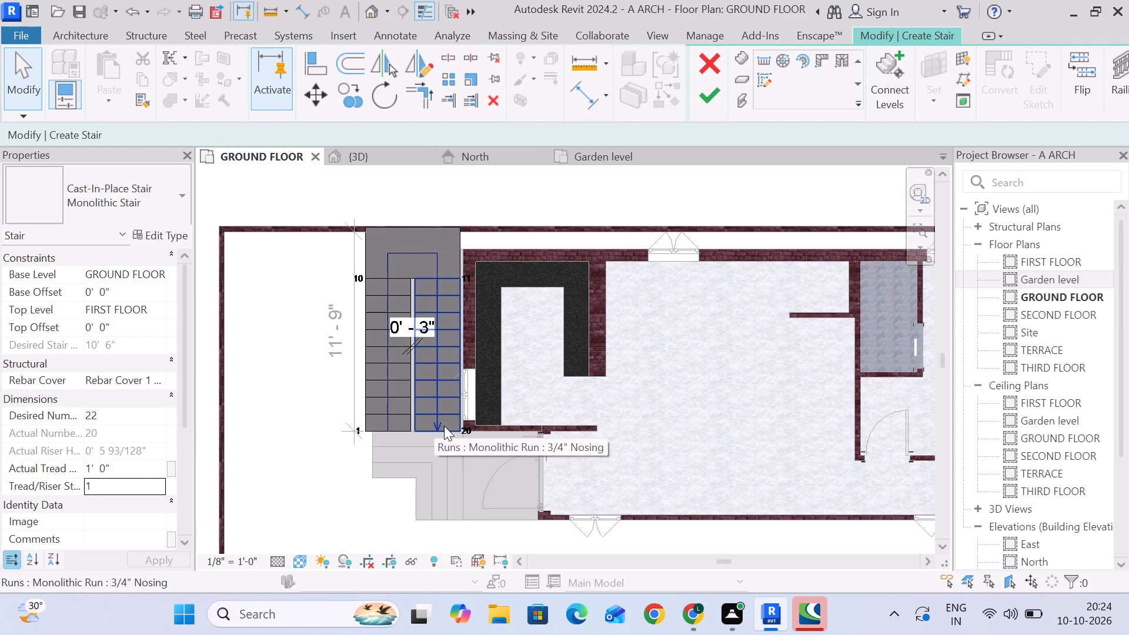
{"action": "middle_click_drag", "start_coordinate": [450, 392], "coordinate": [450, 323]}
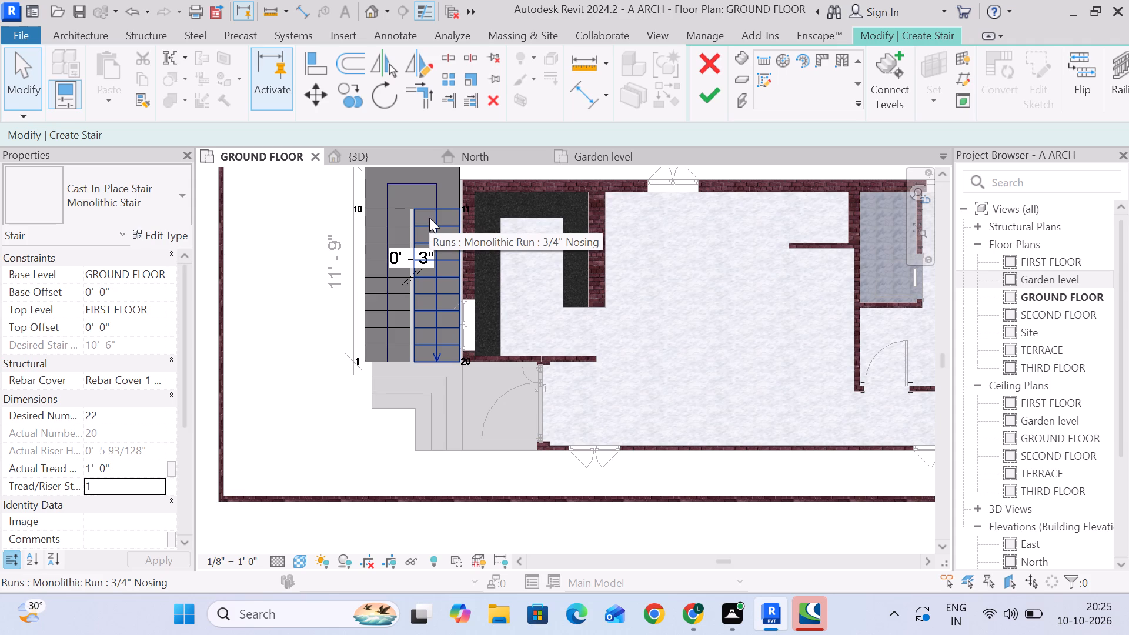
{"action": "scroll", "coordinate": [478, 378], "scroll_direction": "up", "scroll_amount": 6}
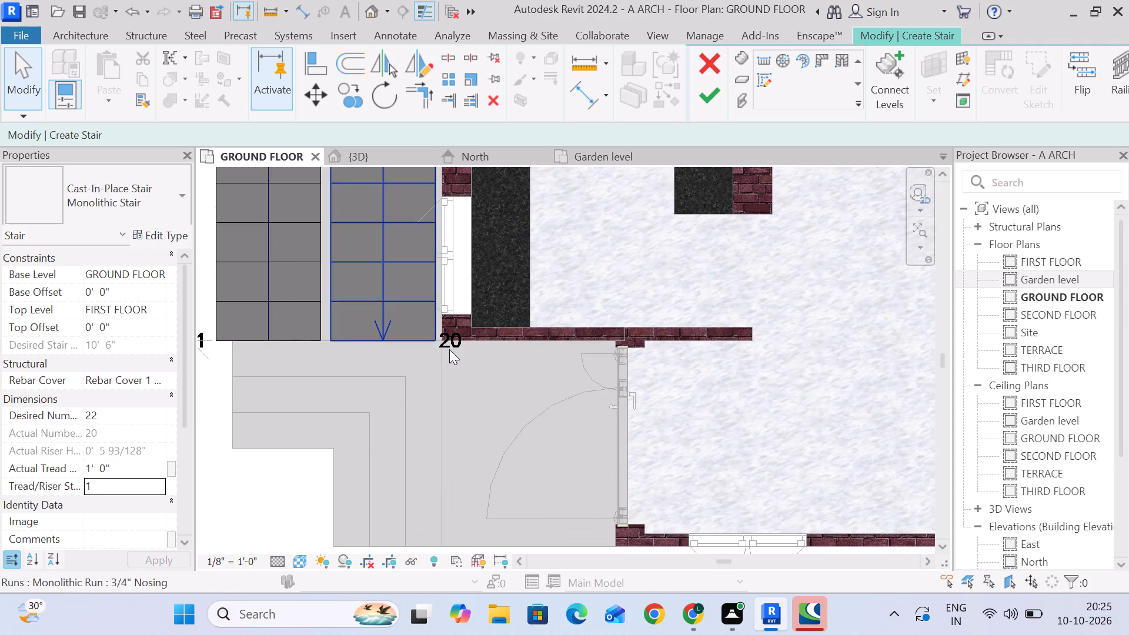
{"action": "scroll", "coordinate": [447, 346], "scroll_direction": "down", "scroll_amount": 6}
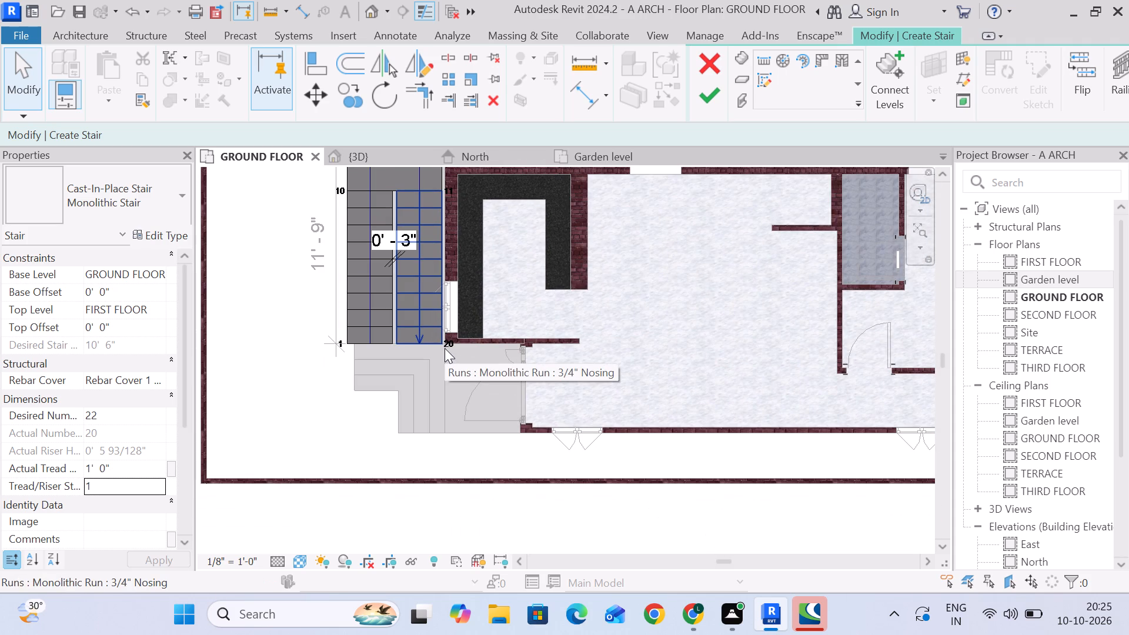
{"action": "scroll", "coordinate": [445, 349], "scroll_direction": "down", "scroll_amount": 3}
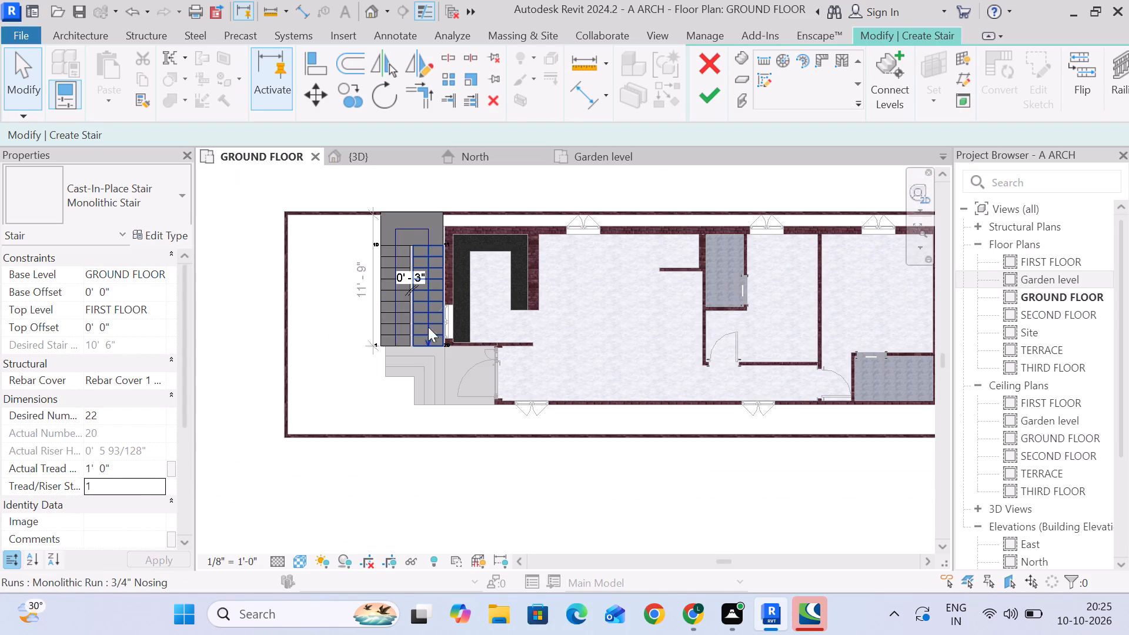
{"action": "scroll", "coordinate": [403, 233], "scroll_direction": "up", "scroll_amount": 5}
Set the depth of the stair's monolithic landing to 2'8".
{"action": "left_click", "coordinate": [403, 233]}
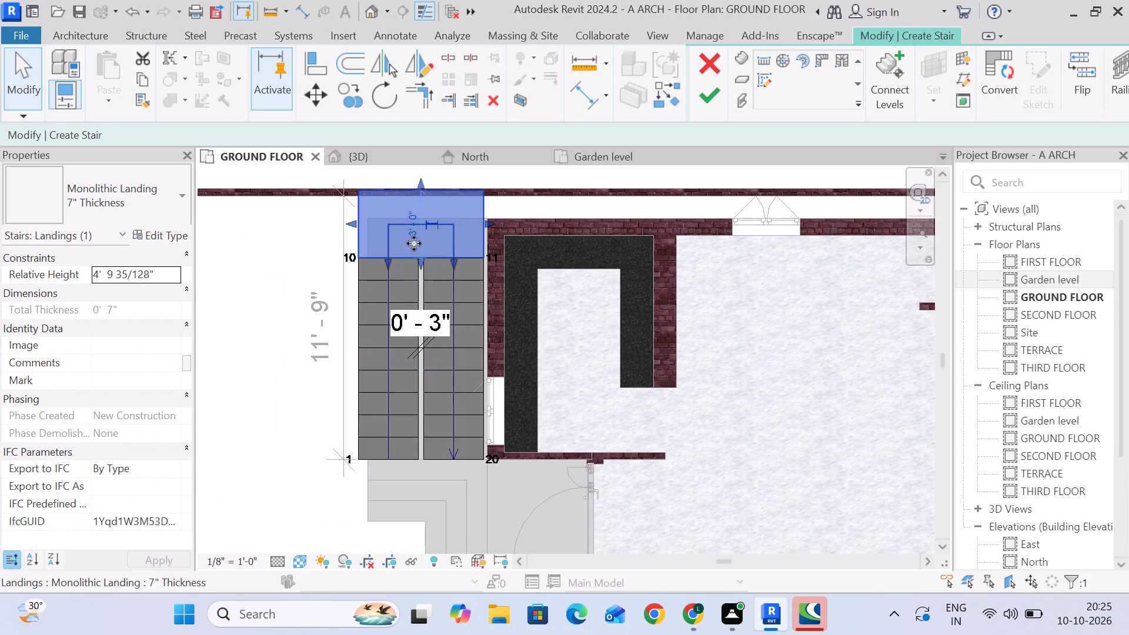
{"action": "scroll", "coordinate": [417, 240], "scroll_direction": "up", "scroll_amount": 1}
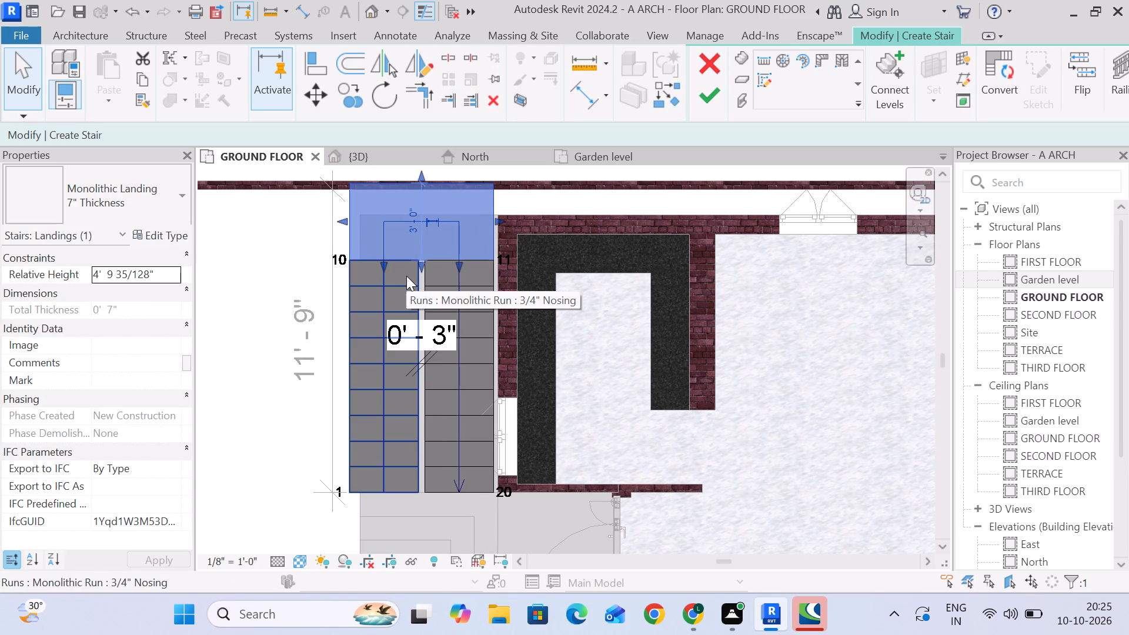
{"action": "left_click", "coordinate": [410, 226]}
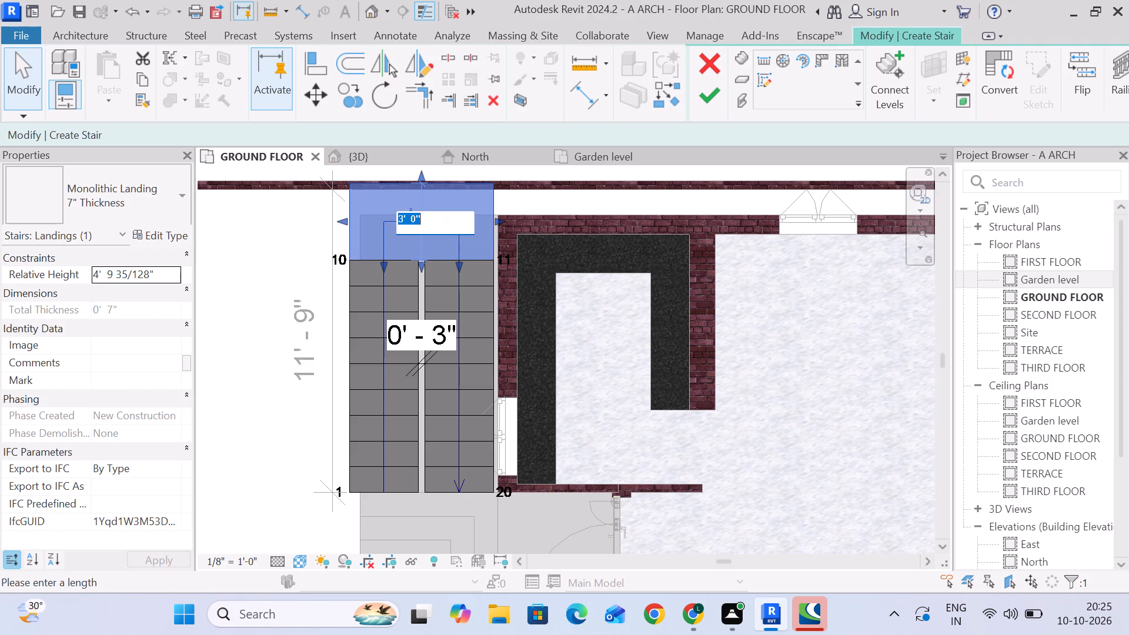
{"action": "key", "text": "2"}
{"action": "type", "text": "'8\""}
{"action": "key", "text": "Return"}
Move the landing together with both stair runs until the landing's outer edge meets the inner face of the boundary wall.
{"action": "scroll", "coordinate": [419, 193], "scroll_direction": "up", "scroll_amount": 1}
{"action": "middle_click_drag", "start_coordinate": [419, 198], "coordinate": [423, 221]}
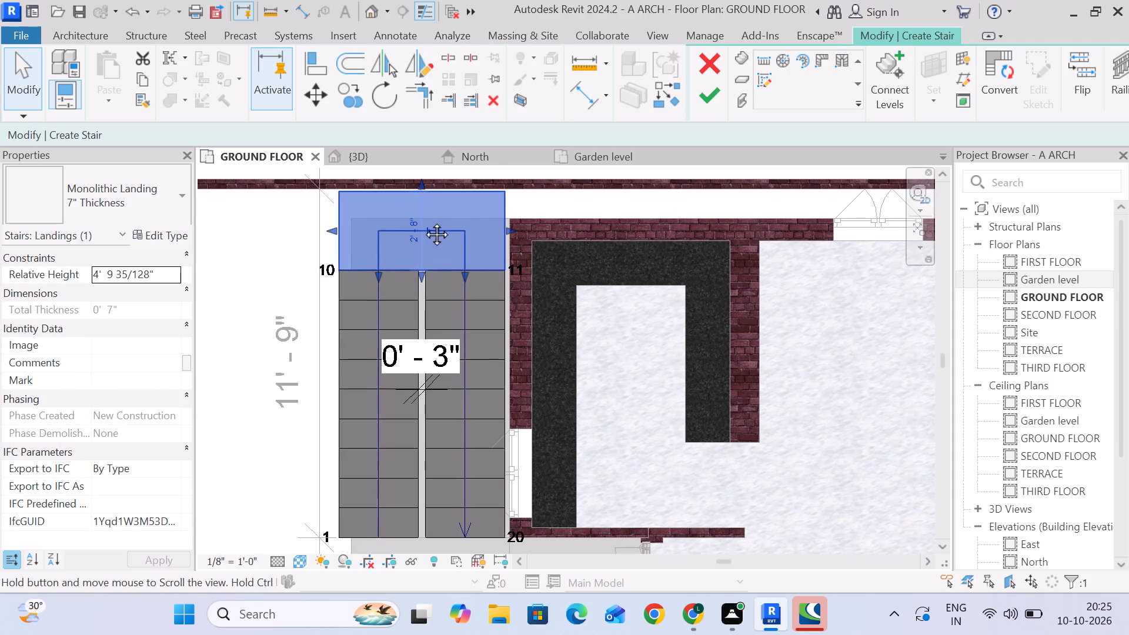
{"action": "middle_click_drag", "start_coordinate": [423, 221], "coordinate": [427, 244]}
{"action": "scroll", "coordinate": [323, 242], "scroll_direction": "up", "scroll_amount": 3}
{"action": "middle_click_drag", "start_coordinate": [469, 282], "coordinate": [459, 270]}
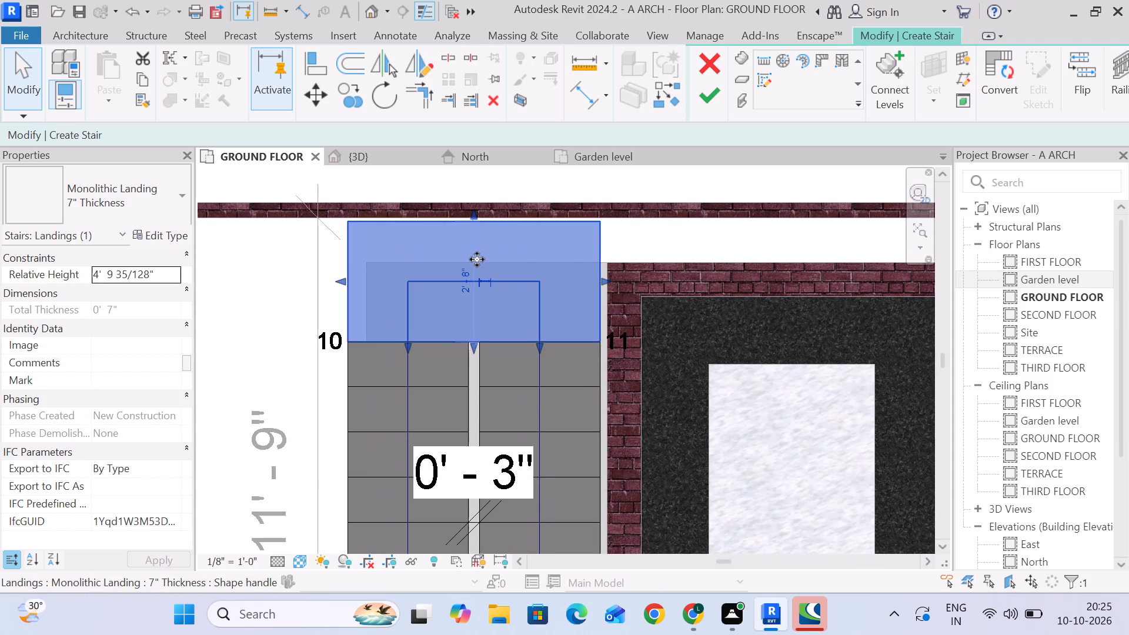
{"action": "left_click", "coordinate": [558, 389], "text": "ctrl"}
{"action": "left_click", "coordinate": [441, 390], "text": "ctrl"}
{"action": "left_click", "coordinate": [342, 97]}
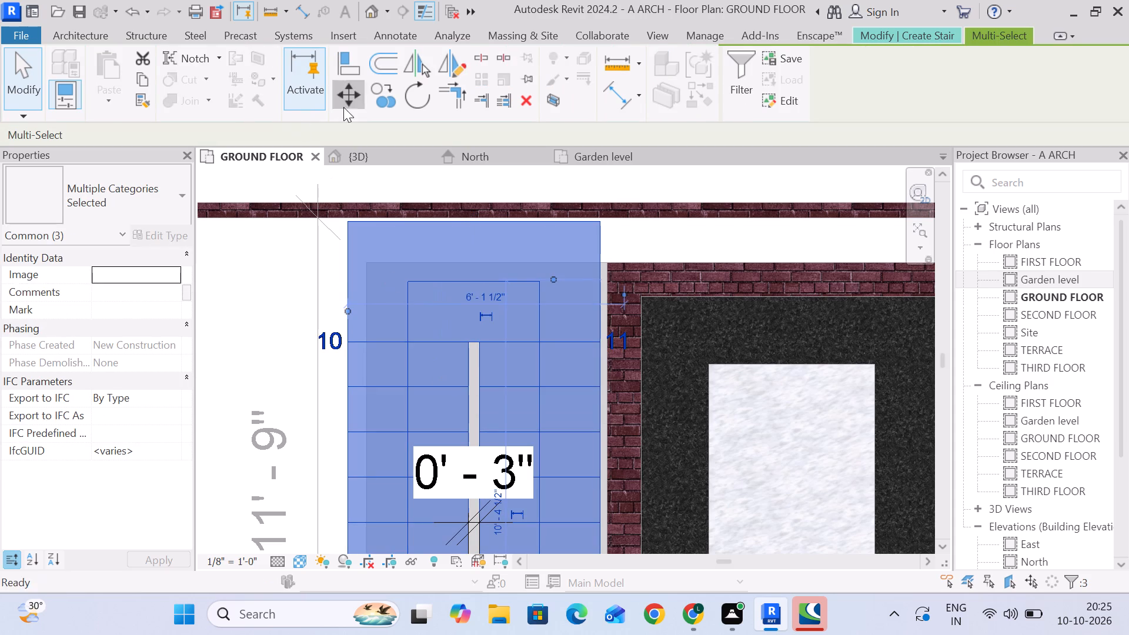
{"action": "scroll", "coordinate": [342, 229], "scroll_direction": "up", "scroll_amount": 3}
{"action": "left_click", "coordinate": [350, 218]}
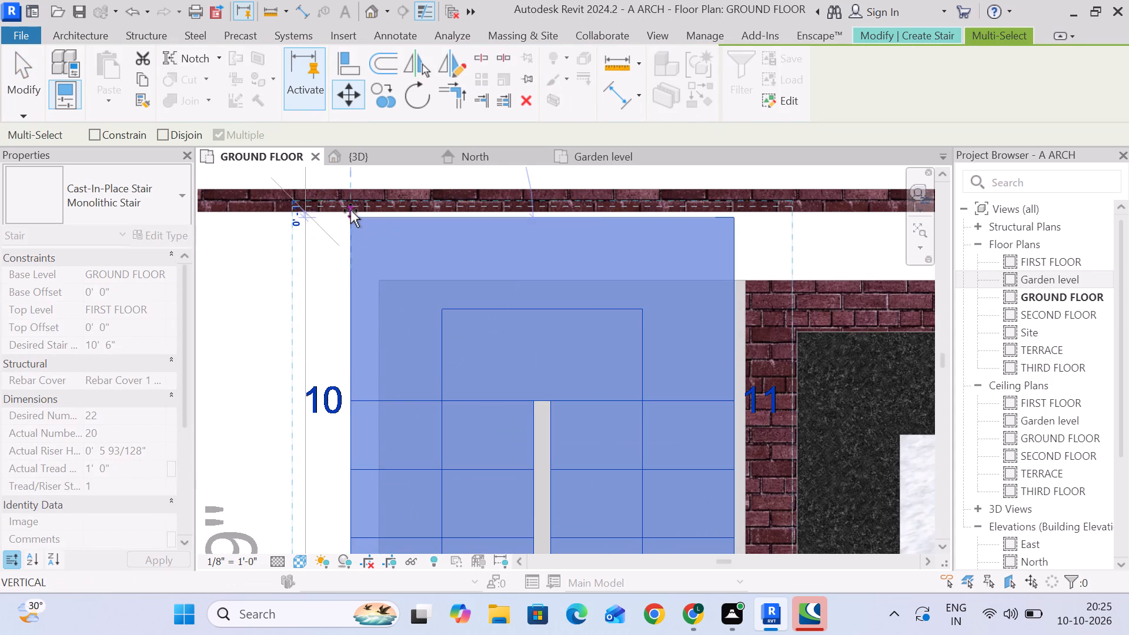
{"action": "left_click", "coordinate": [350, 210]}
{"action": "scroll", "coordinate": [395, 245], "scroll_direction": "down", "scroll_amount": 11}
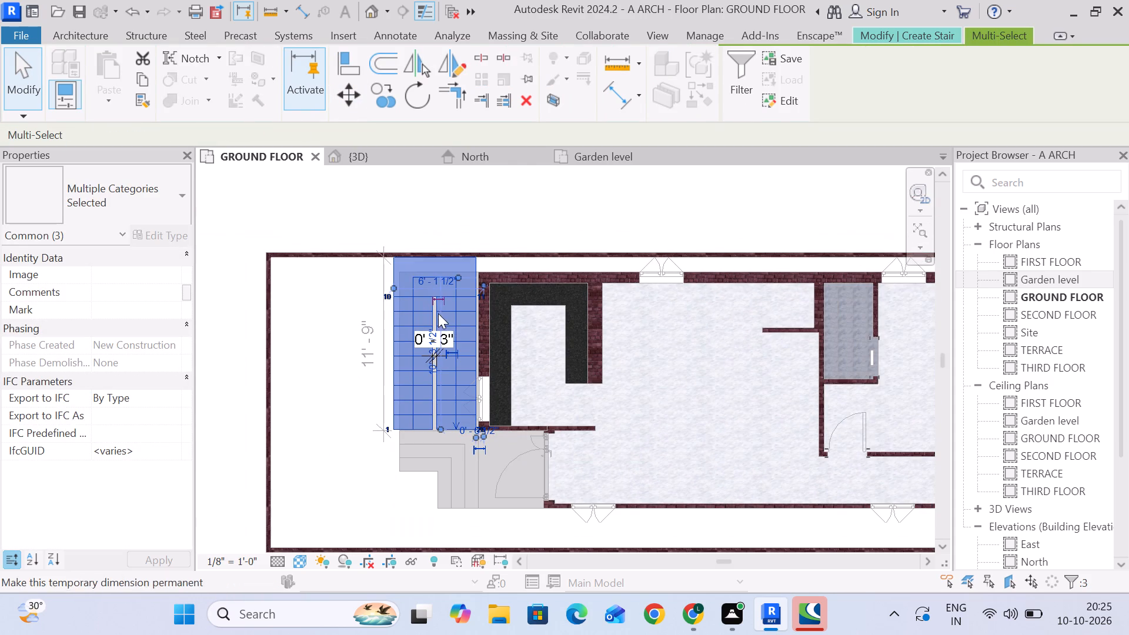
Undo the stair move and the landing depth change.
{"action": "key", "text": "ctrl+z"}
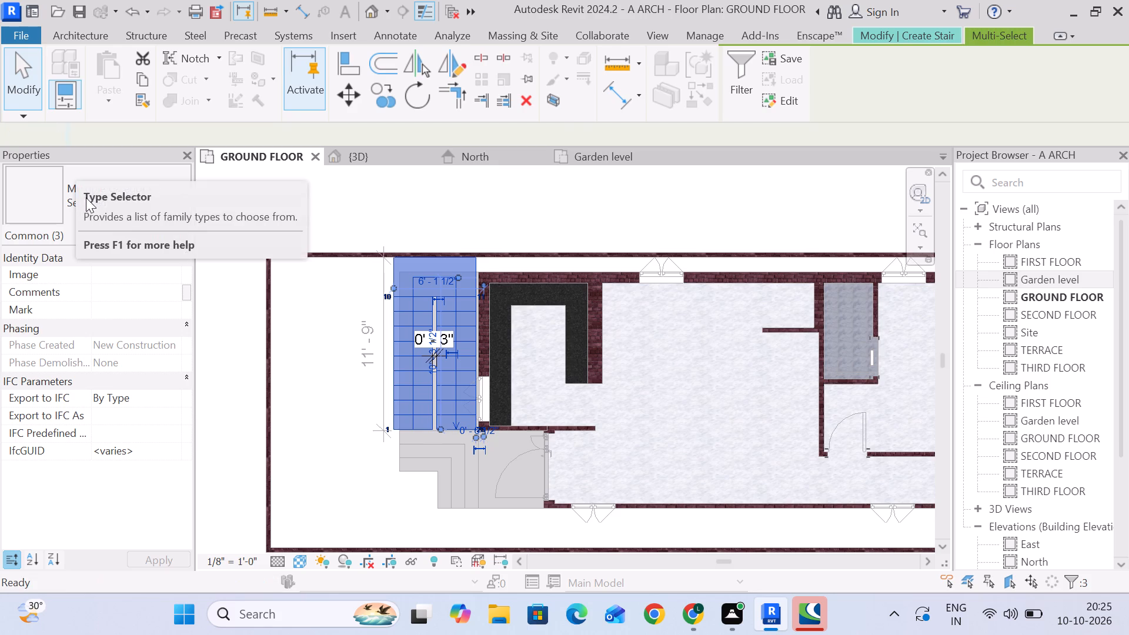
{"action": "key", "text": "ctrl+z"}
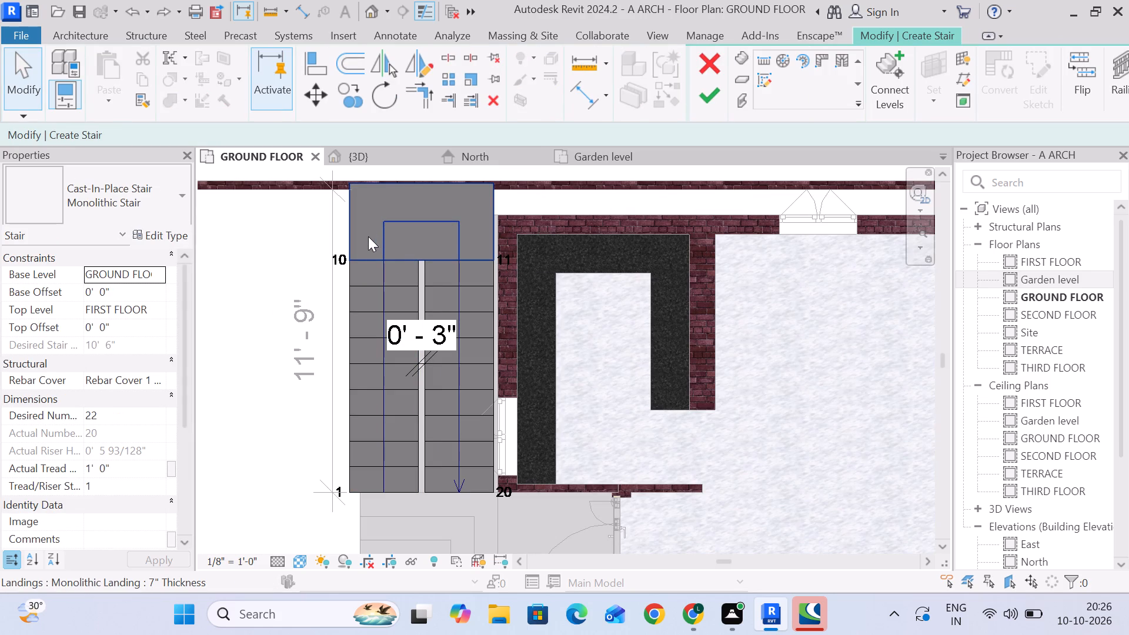
Pull the landing's outer edge back to the inner face of the boundary wall, making the landing about 2'-9" deep.
{"action": "left_click", "coordinate": [395, 221]}
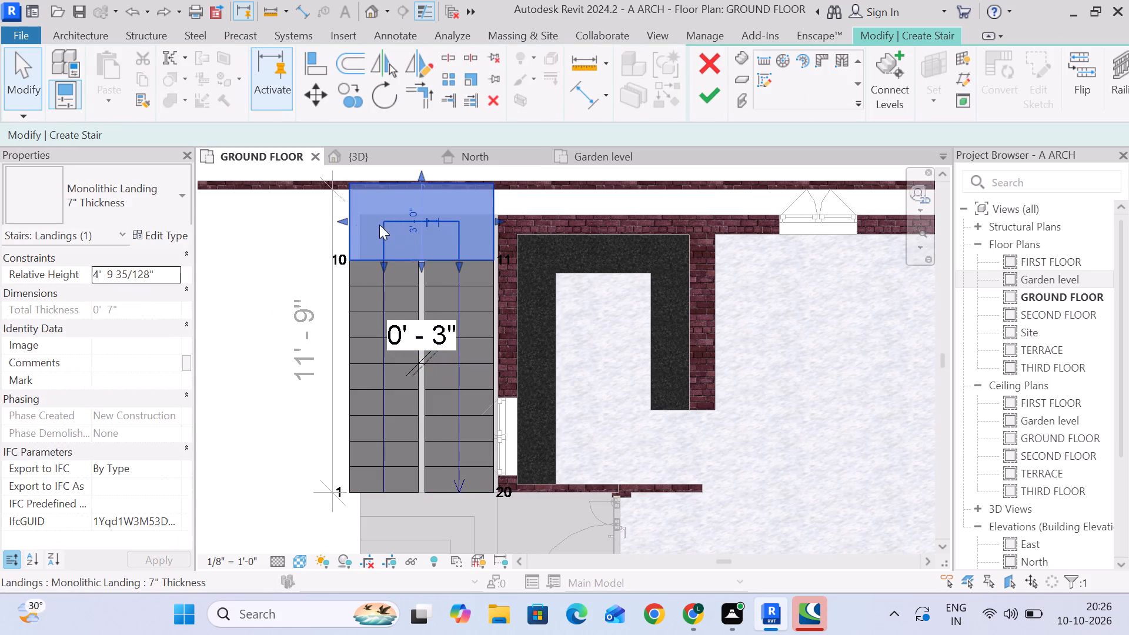
{"action": "middle_click_drag", "start_coordinate": [417, 193], "coordinate": [418, 248]}
{"action": "scroll", "coordinate": [419, 248], "scroll_direction": "up", "scroll_amount": 3}
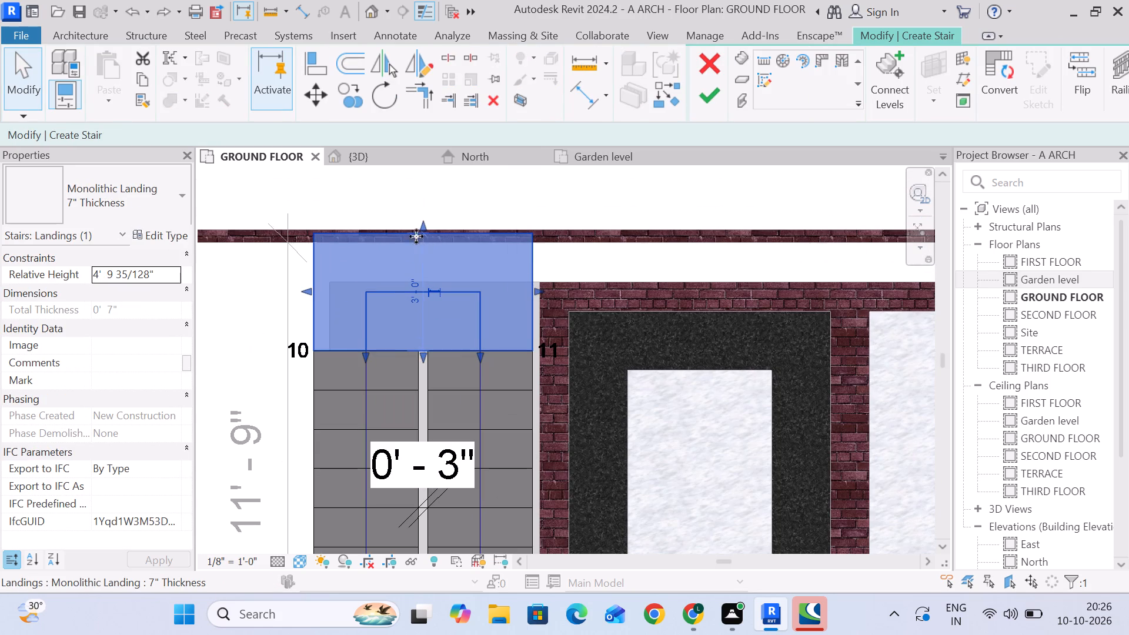
{"action": "left_click_drag", "start_coordinate": [423, 225], "coordinate": [423, 246]}
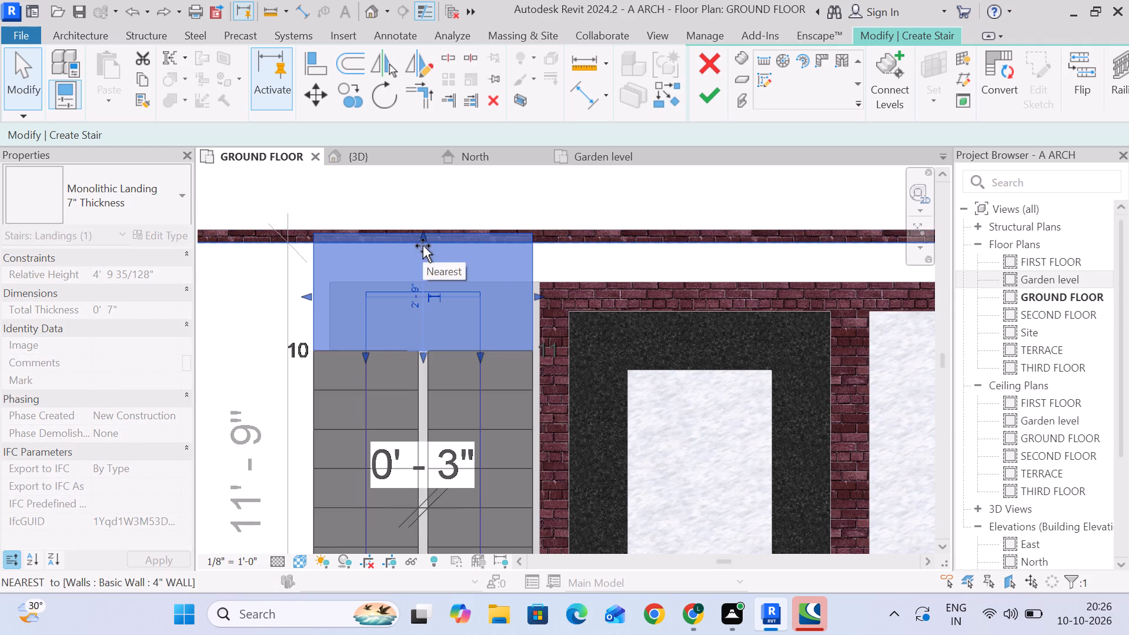
{"action": "left_click_drag", "start_coordinate": [423, 246], "coordinate": [423, 247]}
{"action": "left_click", "coordinate": [258, 279]}
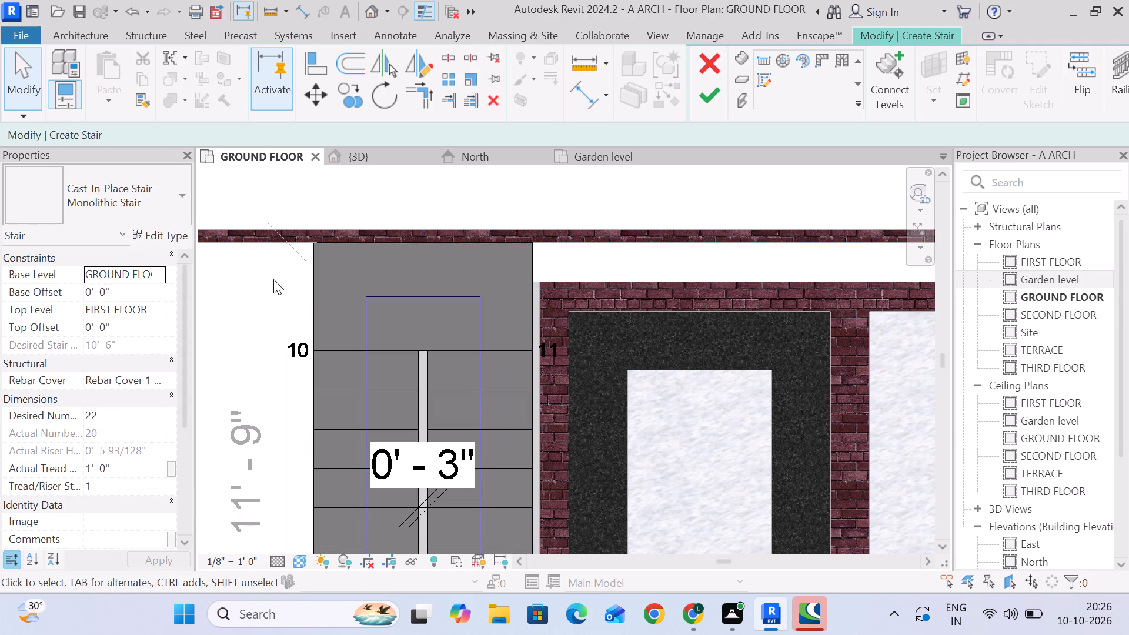
Examine the landing's fit against the boundary wall and the end of the upper run beside the house wall.
{"action": "scroll", "coordinate": [275, 280], "scroll_direction": "down", "scroll_amount": 4}
{"action": "scroll", "coordinate": [325, 273], "scroll_direction": "up", "scroll_amount": 10}
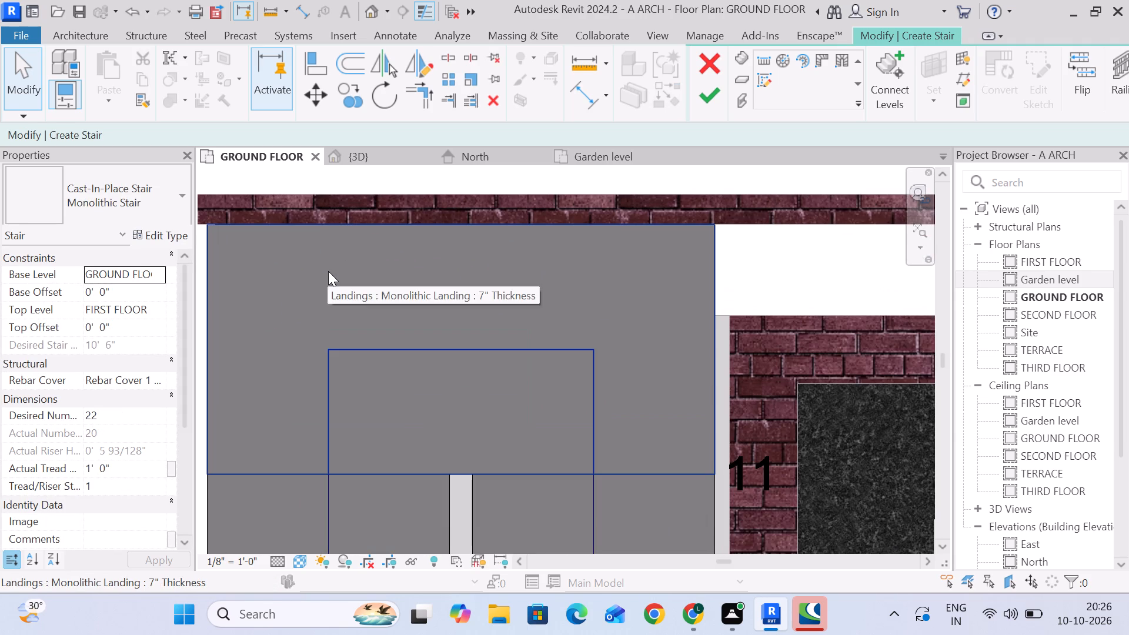
{"action": "scroll", "coordinate": [336, 271], "scroll_direction": "down", "scroll_amount": 9}
{"action": "middle_click_drag", "start_coordinate": [373, 300], "coordinate": [393, 256]}
{"action": "left_click", "coordinate": [393, 250]}
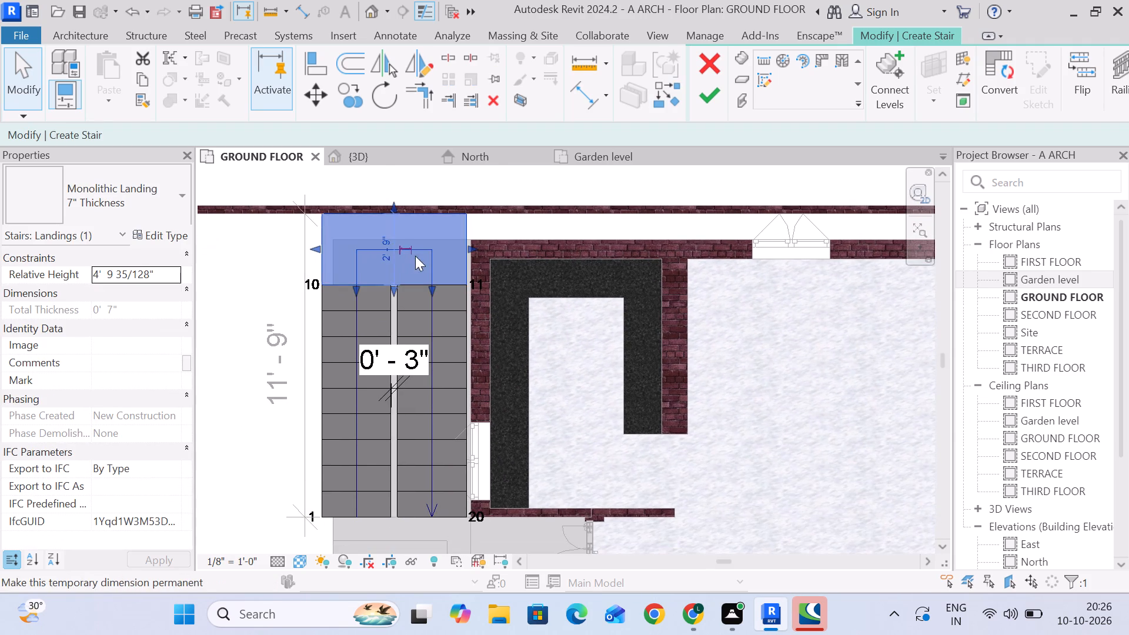
{"action": "left_click", "coordinate": [259, 288]}
{"action": "middle_click_drag", "start_coordinate": [336, 368], "coordinate": [382, 296]}
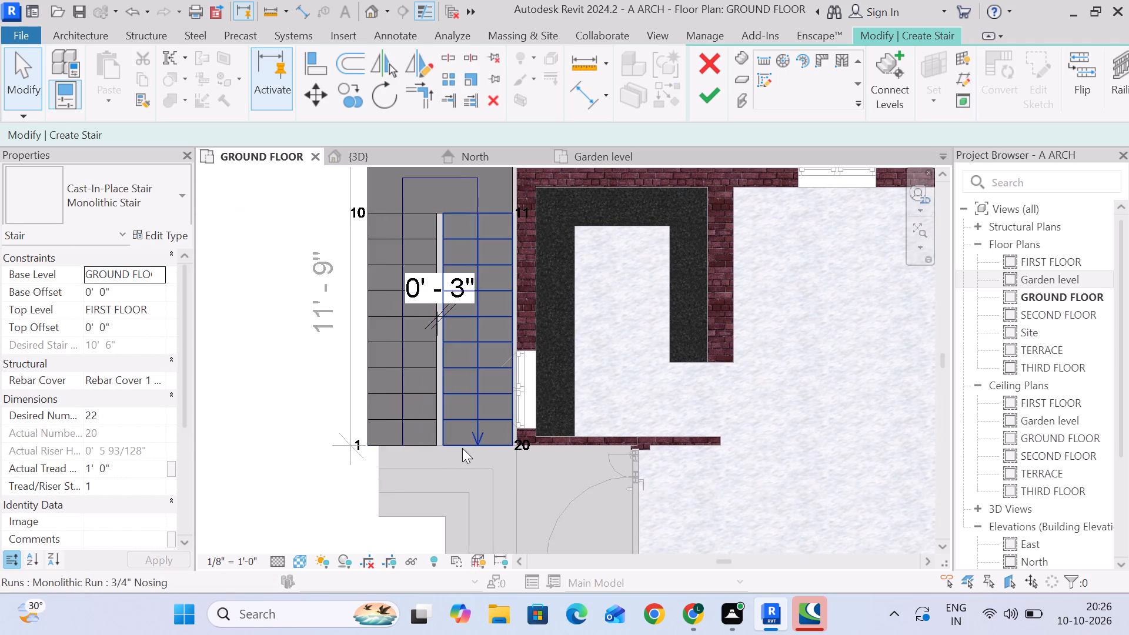
{"action": "scroll", "coordinate": [473, 444], "scroll_direction": "up", "scroll_amount": 5}
{"action": "scroll", "coordinate": [559, 433], "scroll_direction": "up", "scroll_amount": 5}
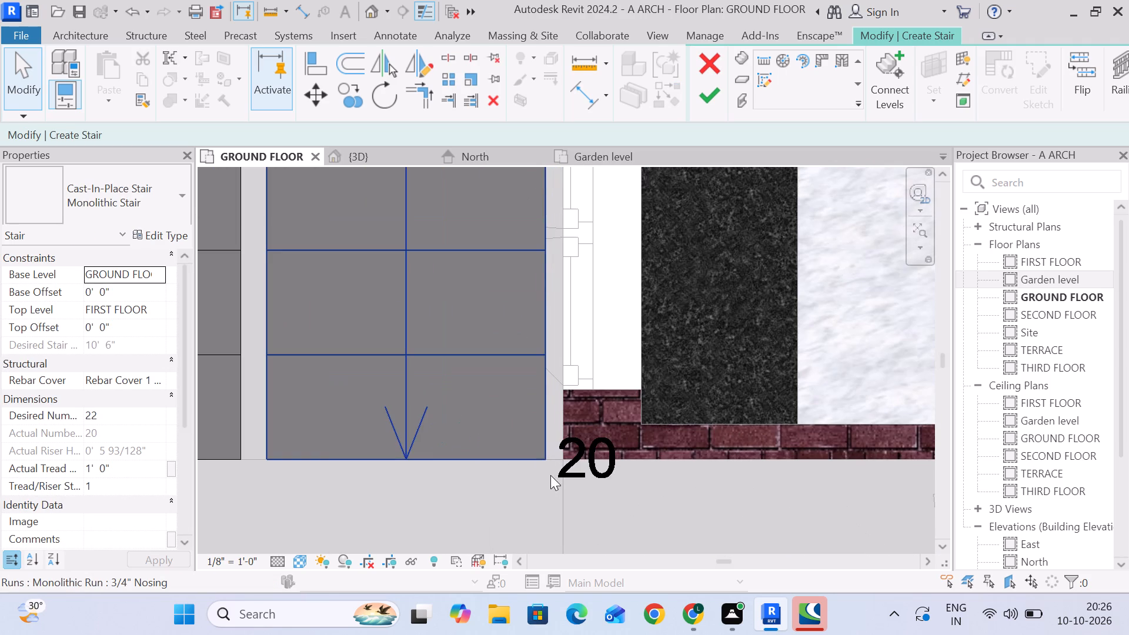
{"action": "left_click", "coordinate": [572, 415]}
{"action": "left_click", "coordinate": [652, 459]}
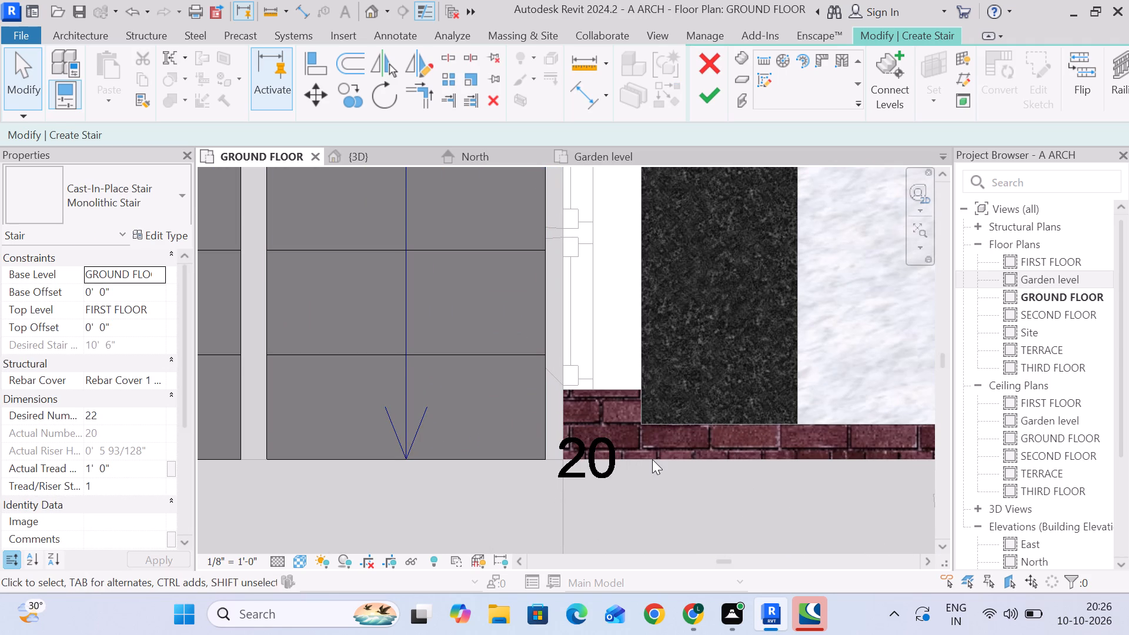
{"action": "scroll", "coordinate": [659, 443], "scroll_direction": "down", "scroll_amount": 4}
{"action": "middle_click_drag", "start_coordinate": [651, 443], "coordinate": [606, 433]}
{"action": "scroll", "coordinate": [609, 425], "scroll_direction": "down", "scroll_amount": 3}
{"action": "middle_click_drag", "start_coordinate": [609, 427], "coordinate": [609, 527]}
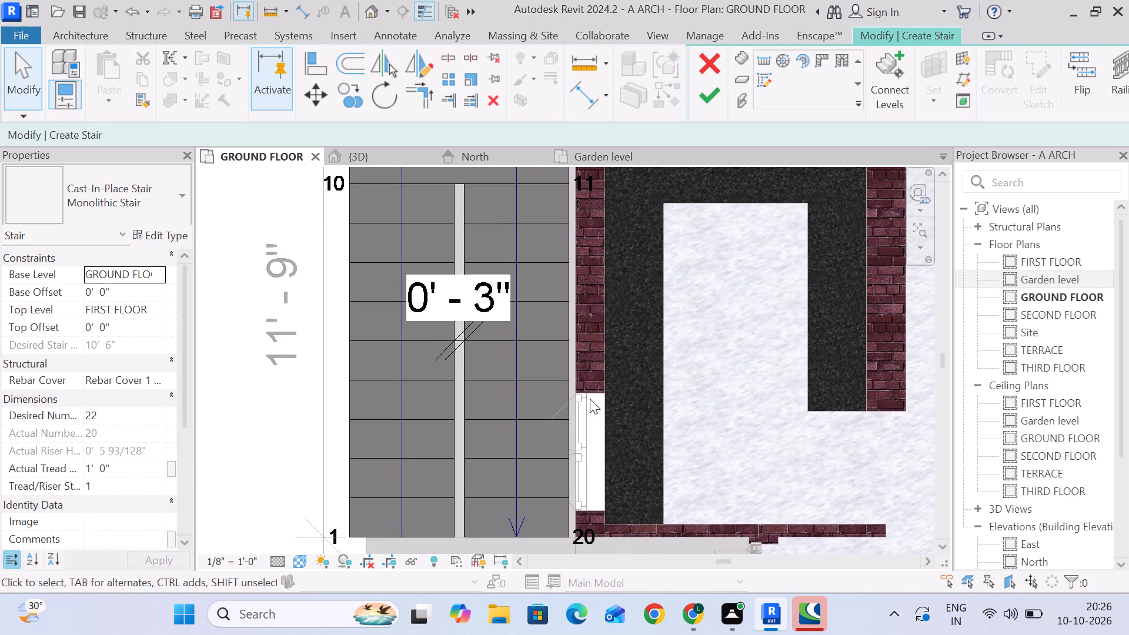
Move the landing and both stair runs together sideways until the upper run's outer edge meets the outer face of the house wall.
{"action": "middle_click_drag", "start_coordinate": [579, 265], "coordinate": [553, 484]}
{"action": "scroll", "coordinate": [553, 341], "scroll_direction": "up", "scroll_amount": 11}
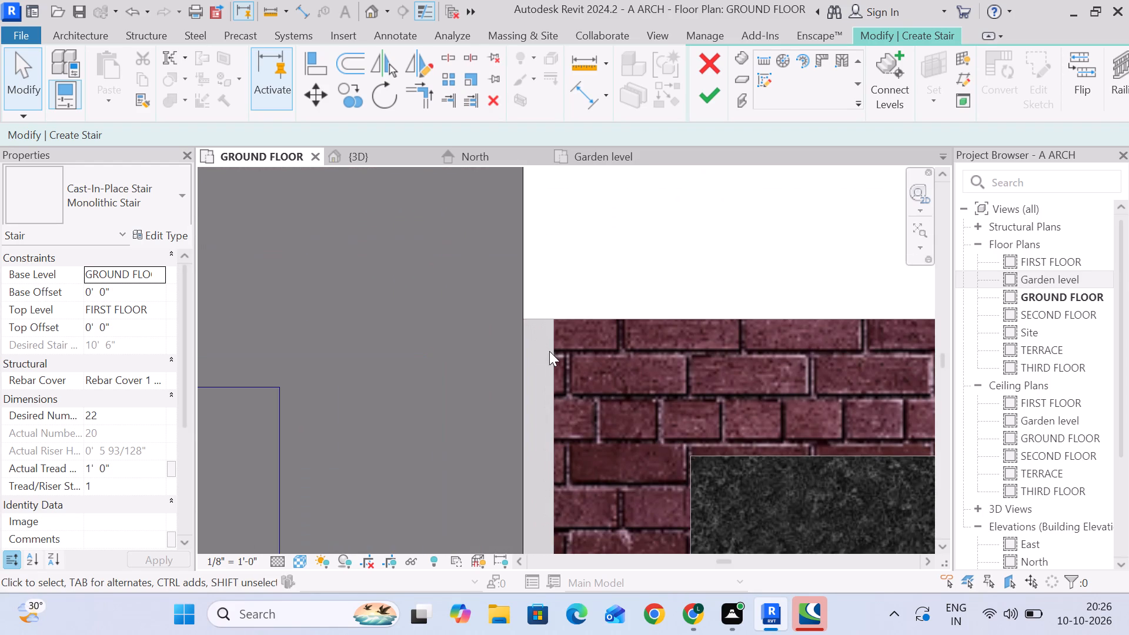
{"action": "scroll", "coordinate": [550, 352], "scroll_direction": "down", "scroll_amount": 4}
{"action": "middle_click_drag", "start_coordinate": [567, 383], "coordinate": [563, 312]}
{"action": "scroll", "coordinate": [563, 315], "scroll_direction": "down", "scroll_amount": 12}
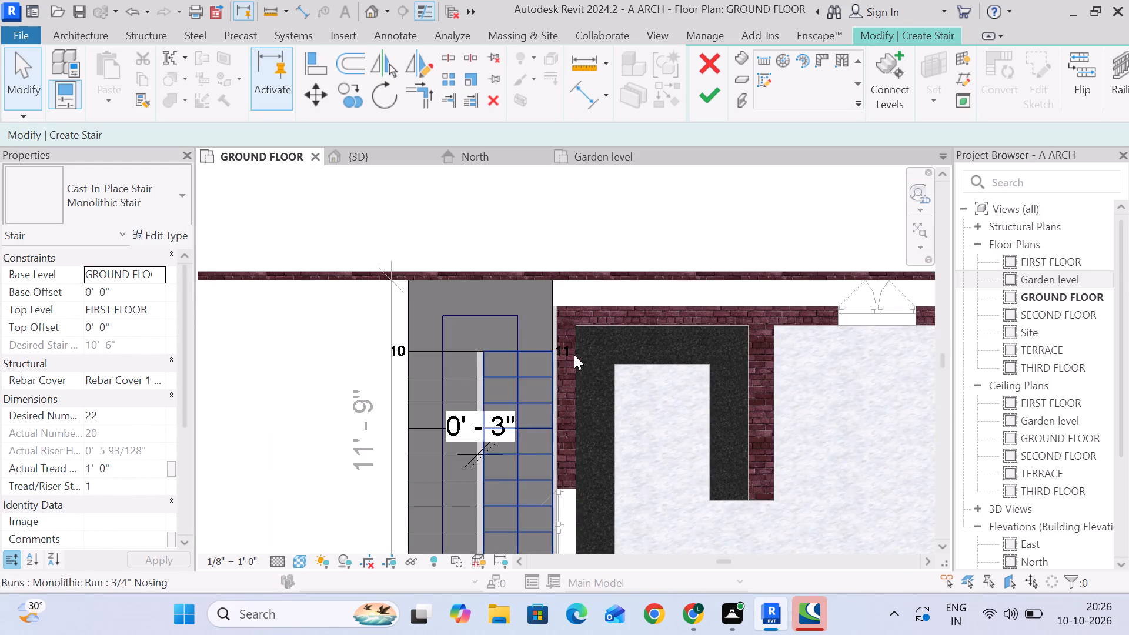
{"action": "scroll", "coordinate": [574, 355], "scroll_direction": "down", "scroll_amount": 1}
{"action": "middle_click_drag", "start_coordinate": [574, 350], "coordinate": [574, 275]}
{"action": "left_click_drag", "start_coordinate": [400, 205], "coordinate": [574, 451]}
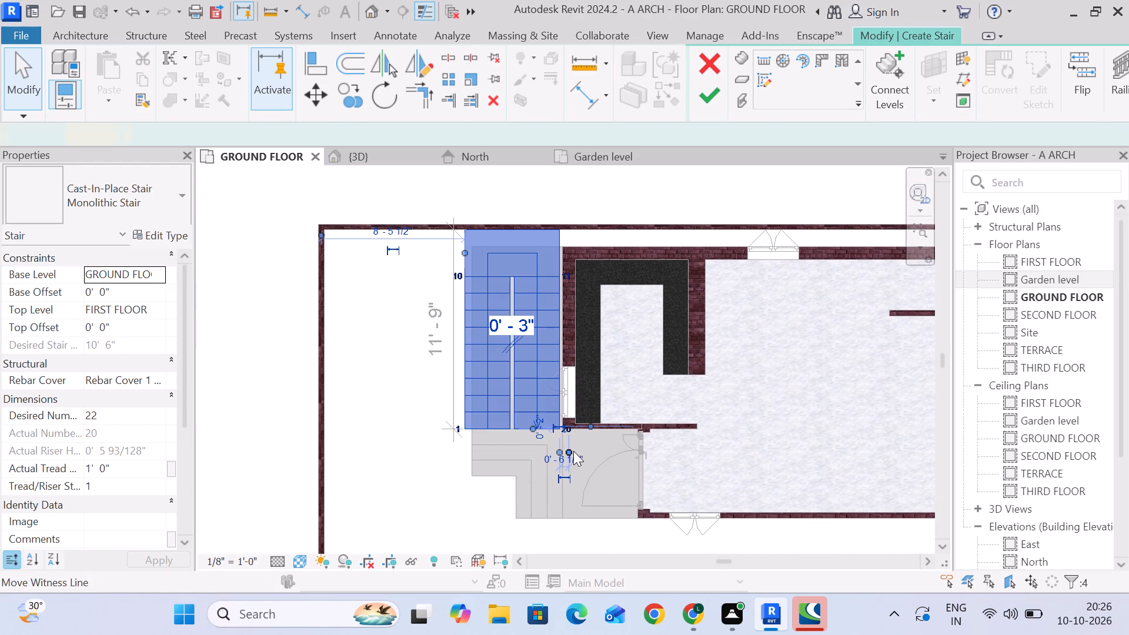
{"action": "left_click", "coordinate": [349, 95]}
{"action": "scroll", "coordinate": [576, 248], "scroll_direction": "up", "scroll_amount": 15}
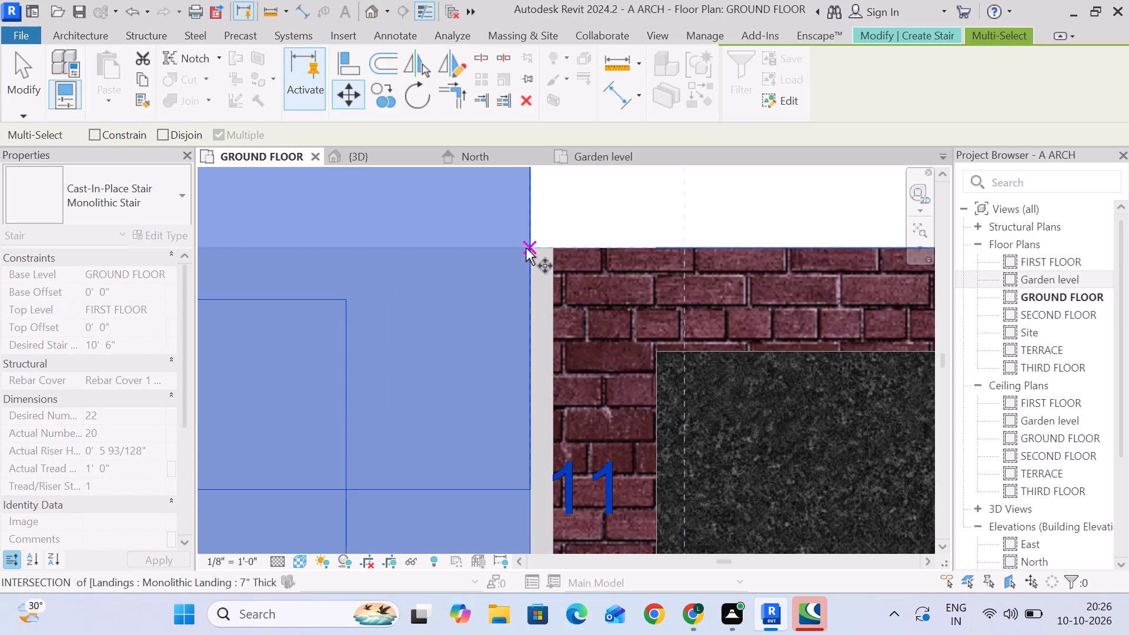
{"action": "left_click", "coordinate": [527, 247]}
{"action": "left_click", "coordinate": [555, 247]}
{"action": "scroll", "coordinate": [595, 264], "scroll_direction": "down", "scroll_amount": 12}
{"action": "left_click", "coordinate": [16, 82]}
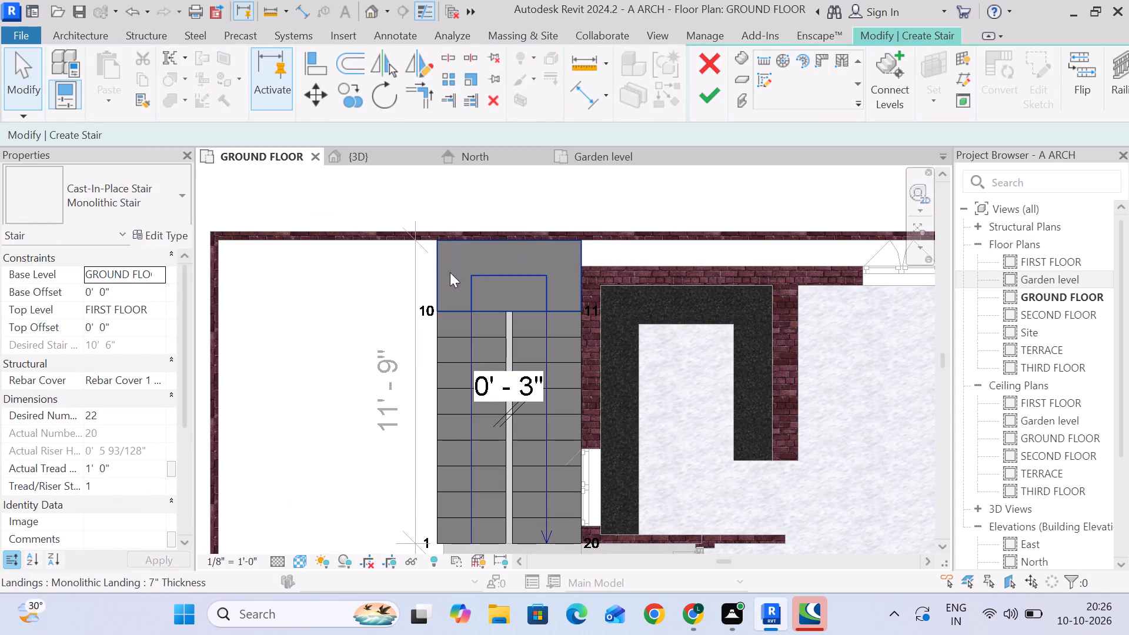
Examine in plan and 3D how the moved stair's upper run ends relative to the house corner and entrance.
{"action": "middle_click_drag", "start_coordinate": [502, 318], "coordinate": [501, 272]}
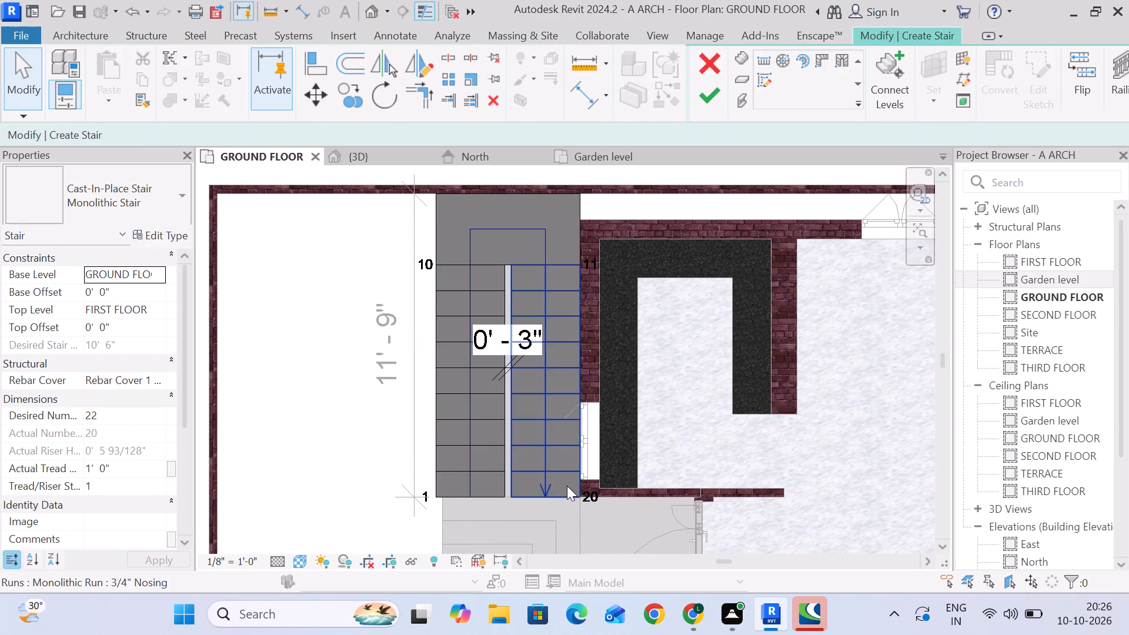
{"action": "scroll", "coordinate": [433, 508], "scroll_direction": "up", "scroll_amount": 3}
{"action": "middle_click_drag", "start_coordinate": [601, 489], "coordinate": [593, 420]}
{"action": "scroll", "coordinate": [588, 419], "scroll_direction": "down", "scroll_amount": 4}
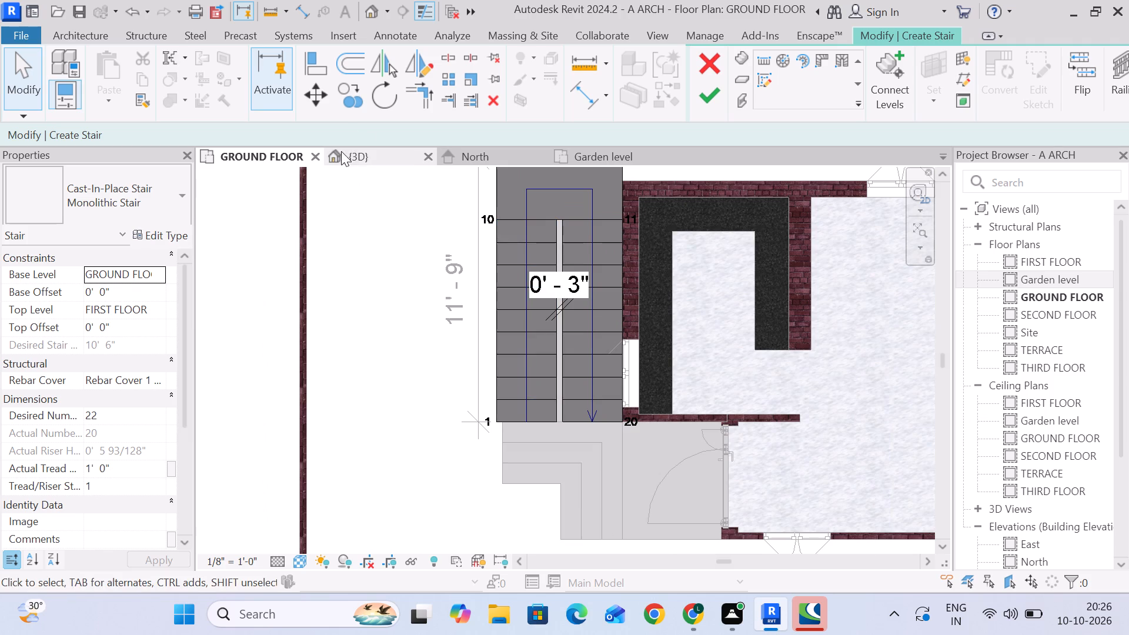
{"action": "left_click", "coordinate": [341, 151]}
{"action": "scroll", "coordinate": [590, 324], "scroll_direction": "up", "scroll_amount": 5}
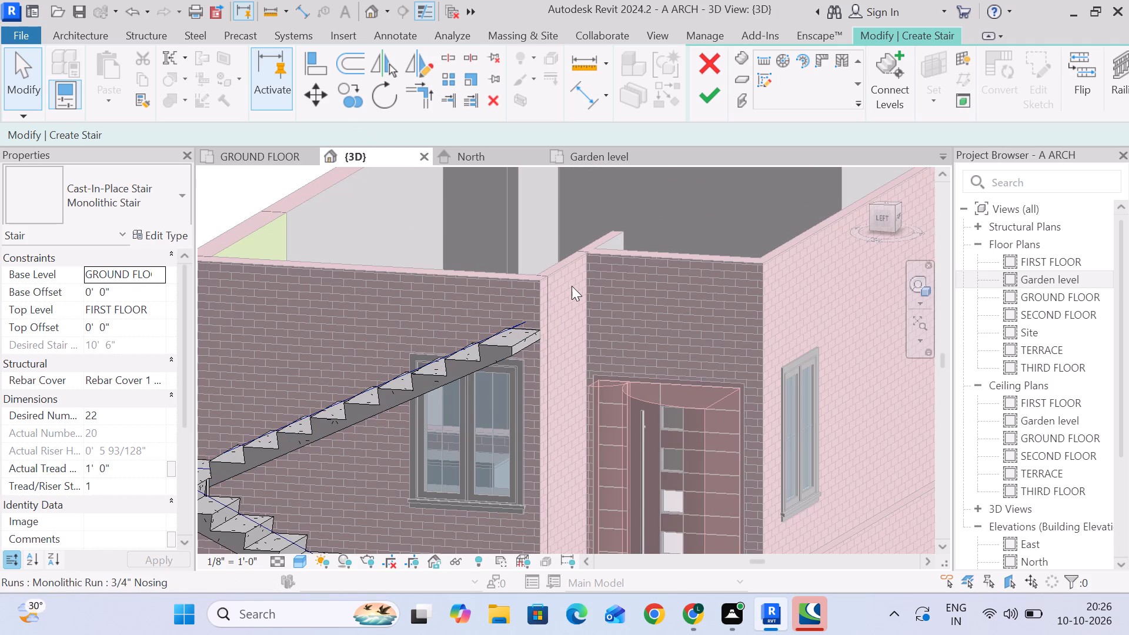
{"action": "scroll", "coordinate": [572, 286], "scroll_direction": "down", "scroll_amount": 7}
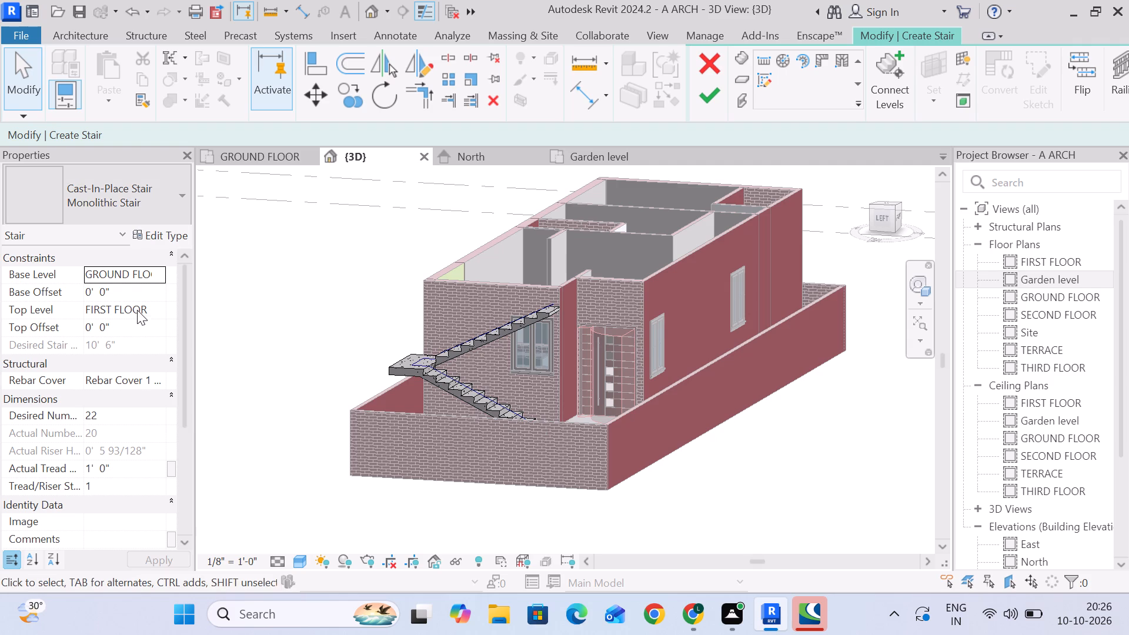
Extend the lower and upper stair runs by one tread each toward the entrance steps, making both runs 10'-0" long with 11 risers.
{"action": "left_click", "coordinate": [259, 163]}
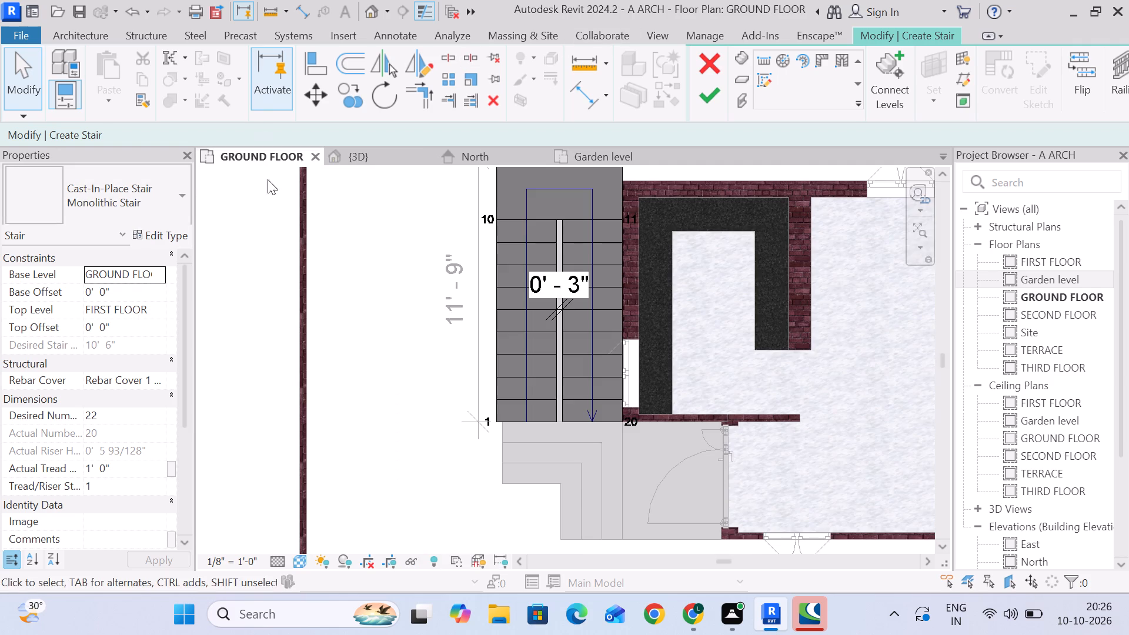
{"action": "middle_click_drag", "start_coordinate": [563, 327], "coordinate": [543, 291]}
{"action": "scroll", "coordinate": [542, 290], "scroll_direction": "down", "scroll_amount": 1}
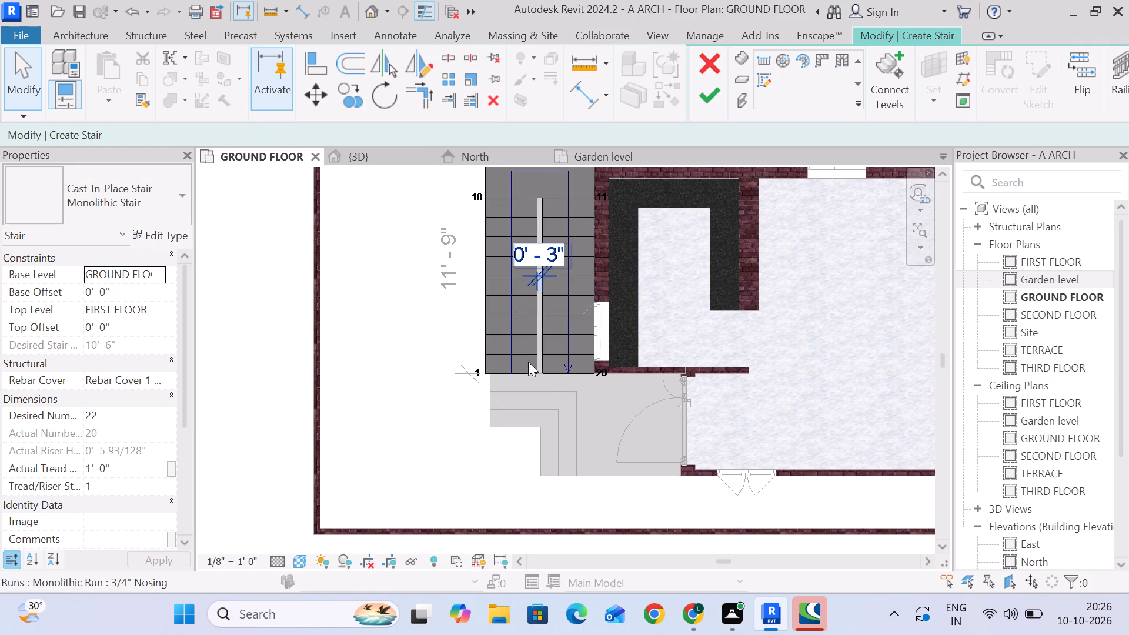
{"action": "scroll", "coordinate": [569, 383], "scroll_direction": "up", "scroll_amount": 3}
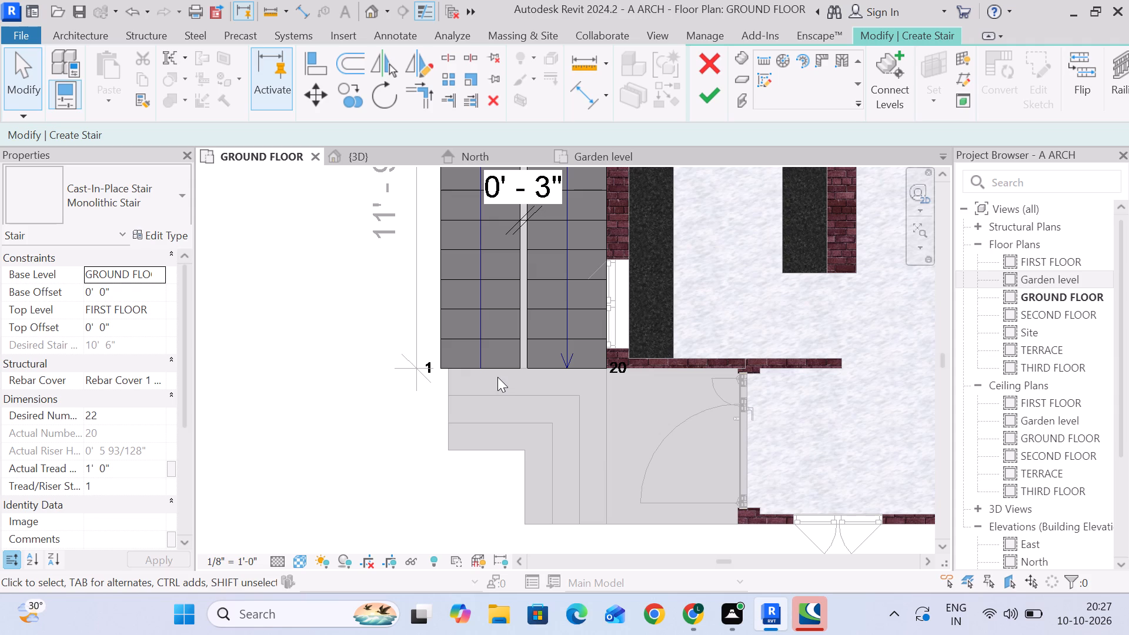
{"action": "left_click", "coordinate": [505, 362]}
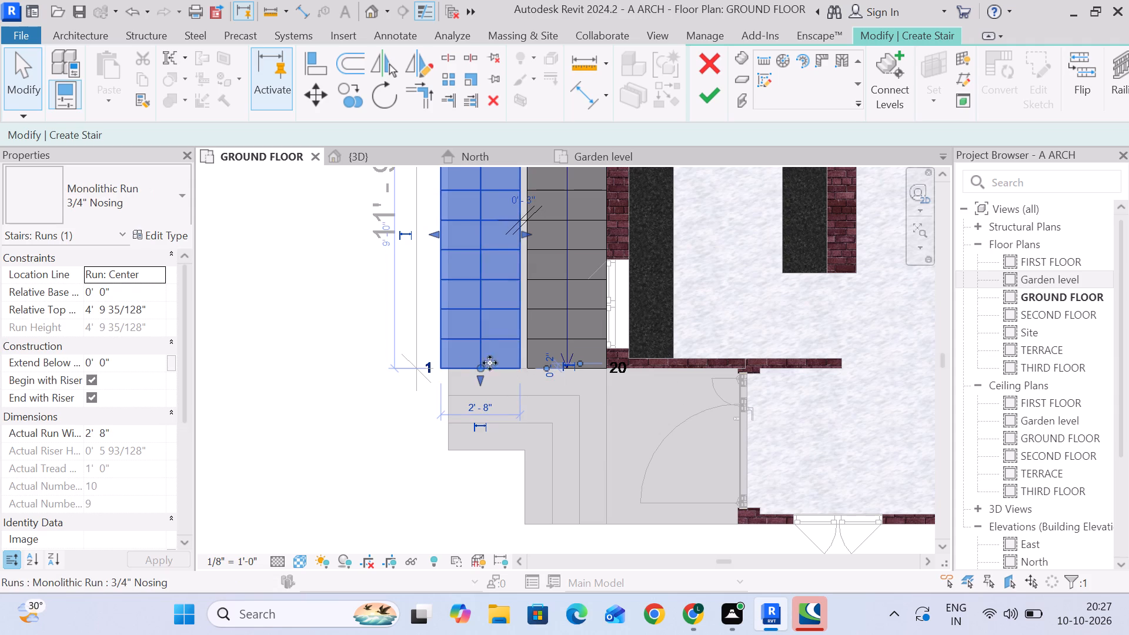
{"action": "left_click_drag", "start_coordinate": [475, 379], "coordinate": [478, 395]}
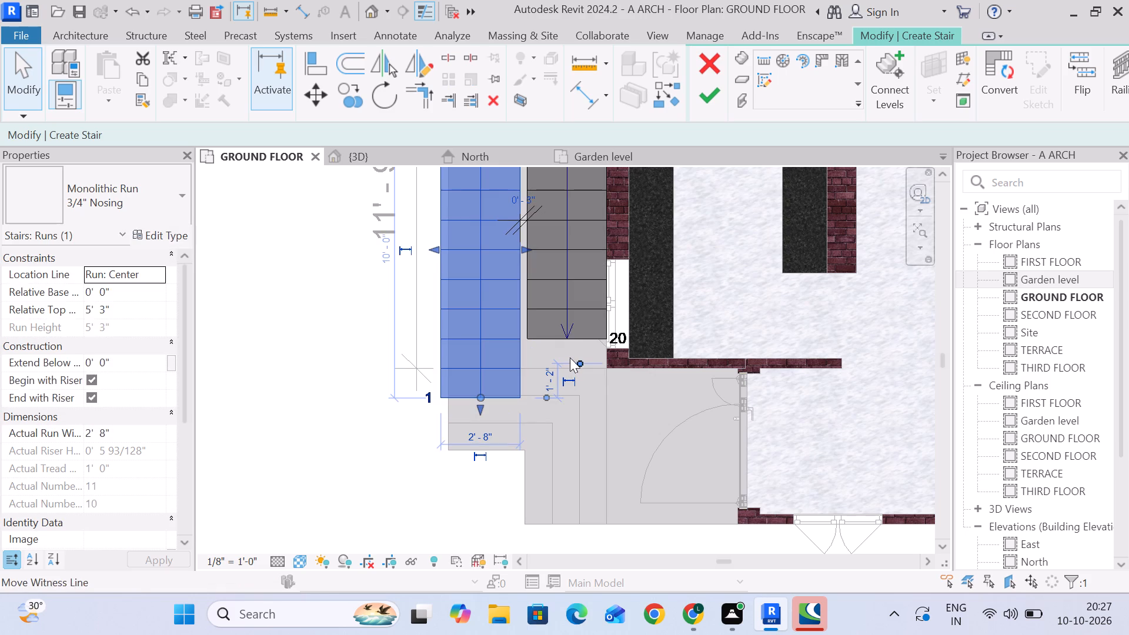
{"action": "left_click", "coordinate": [577, 337]}
{"action": "left_click_drag", "start_coordinate": [564, 347], "coordinate": [569, 393]}
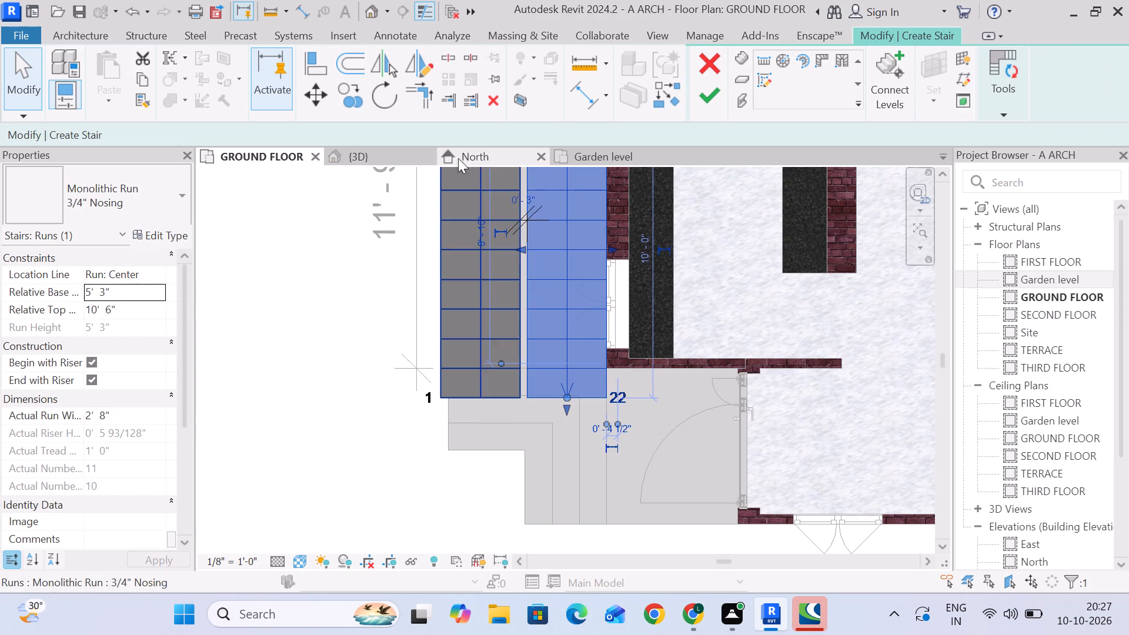
Examine in 3D how the extended upper run ends near the house corner and above the entrance door.
{"action": "left_click", "coordinate": [366, 149]}
{"action": "scroll", "coordinate": [556, 288], "scroll_direction": "up", "scroll_amount": 9}
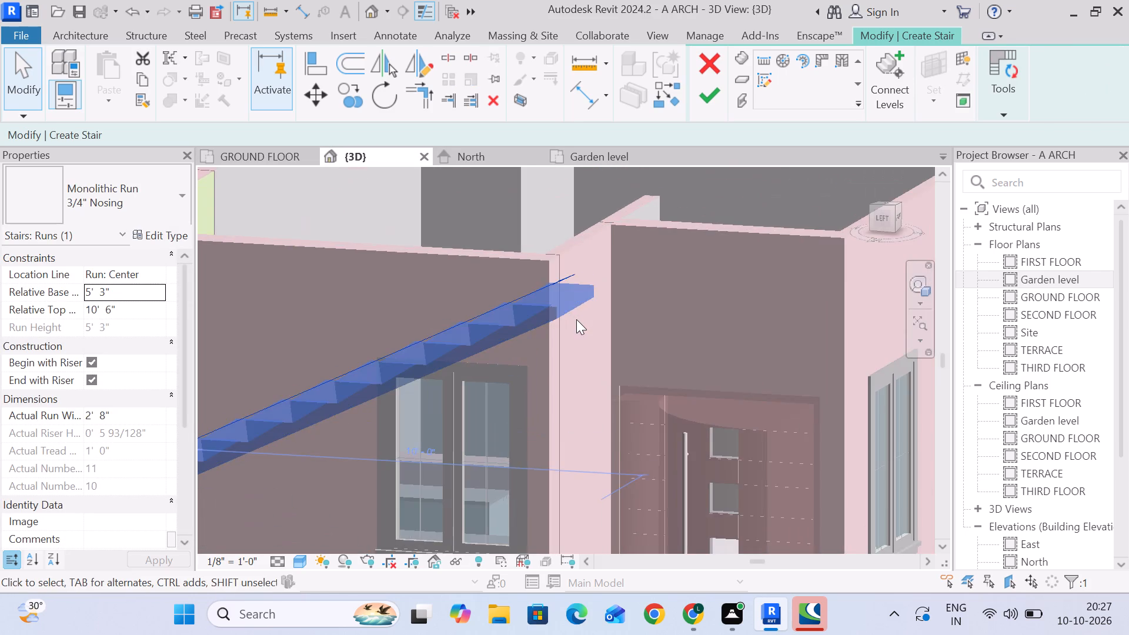
{"action": "scroll", "coordinate": [571, 314], "scroll_direction": "down", "scroll_amount": 3}
{"action": "middle_click_drag", "start_coordinate": [577, 323], "coordinate": [607, 270], "text": "shift"}
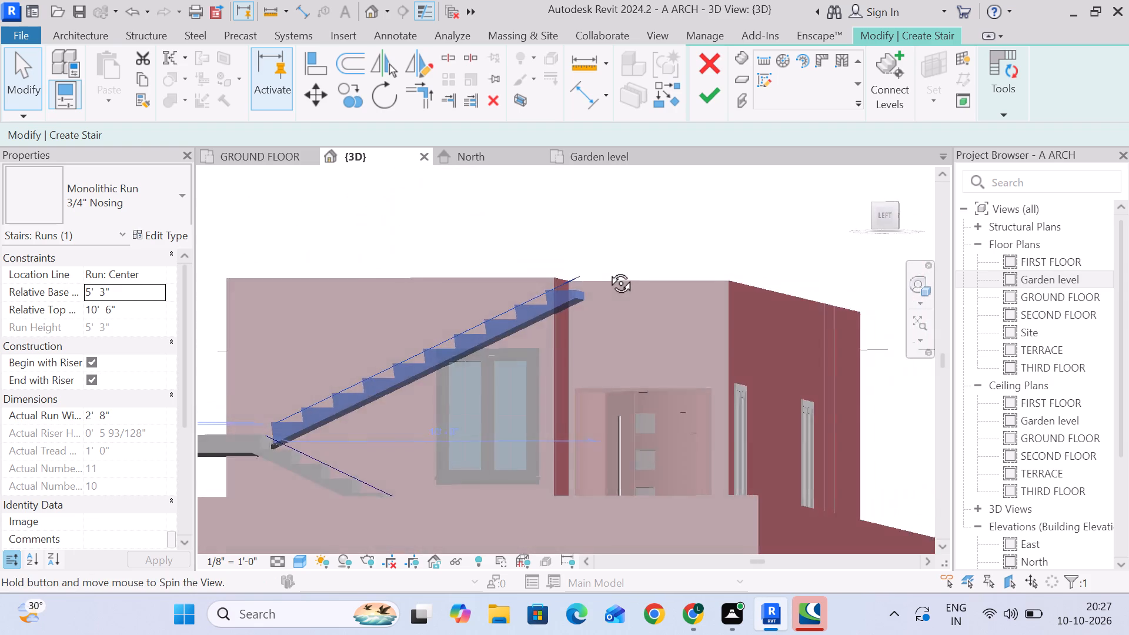
{"action": "middle_click_drag", "start_coordinate": [607, 270], "coordinate": [616, 293], "text": "shift"}
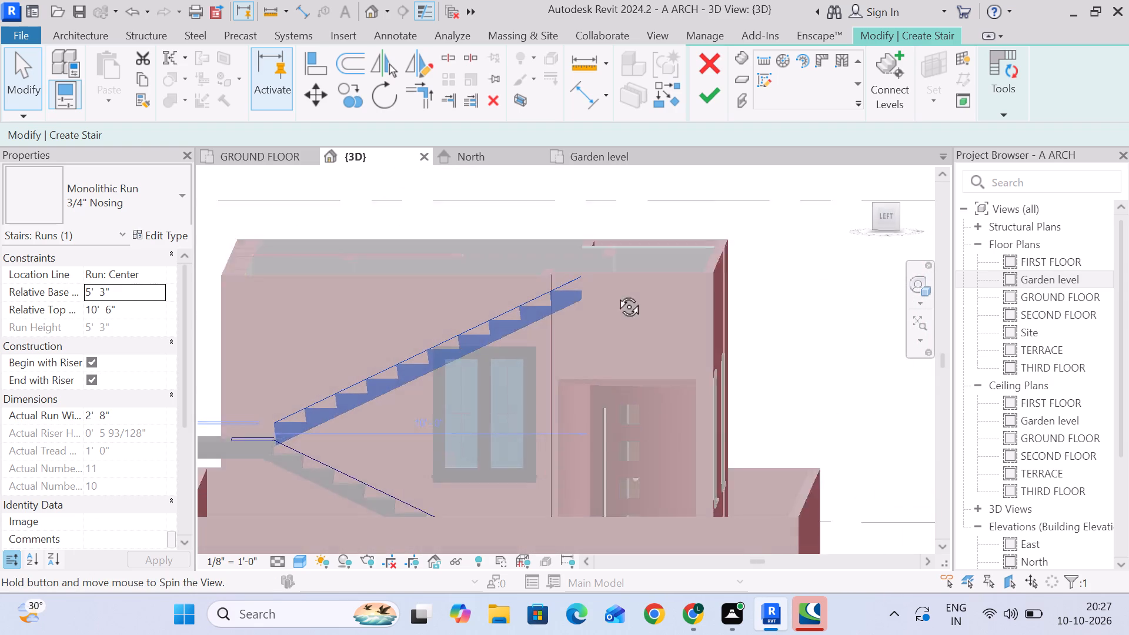
{"action": "middle_click_drag", "start_coordinate": [616, 293], "coordinate": [596, 279], "text": "shift"}
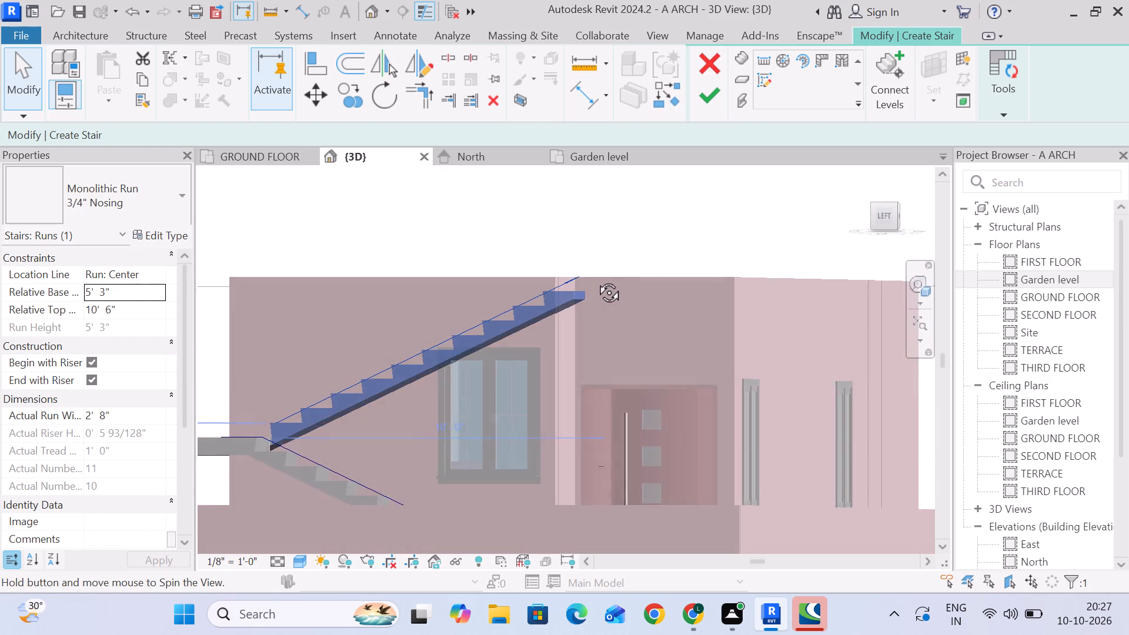
{"action": "middle_click_drag", "start_coordinate": [596, 279], "coordinate": [609, 330], "text": "shift"}
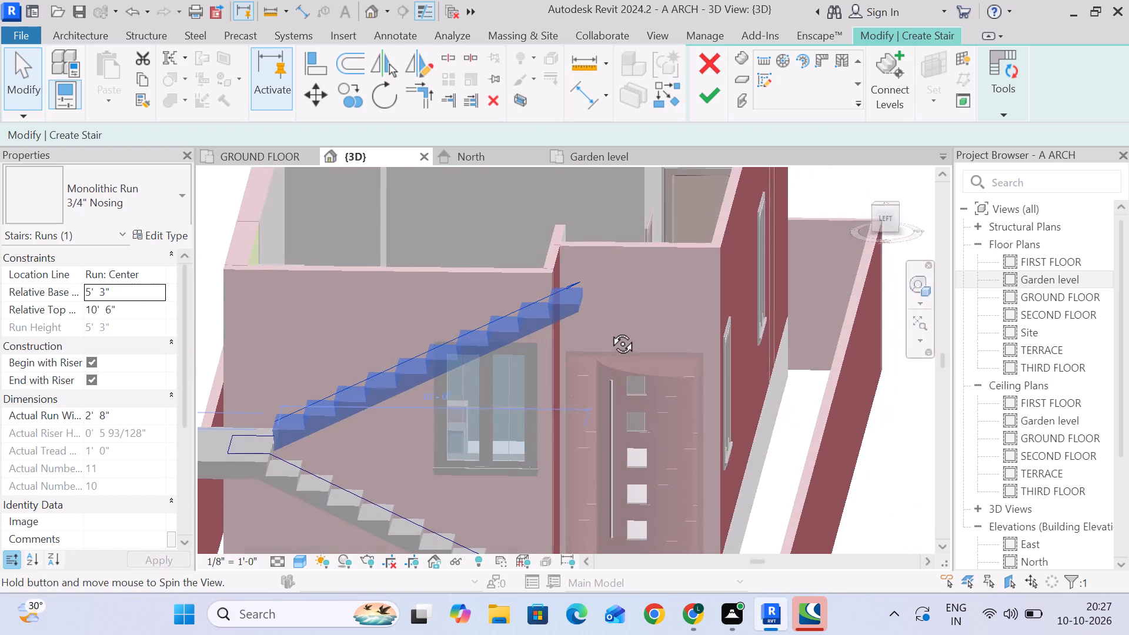
{"action": "middle_click_drag", "start_coordinate": [609, 330], "coordinate": [663, 283], "text": "shift"}
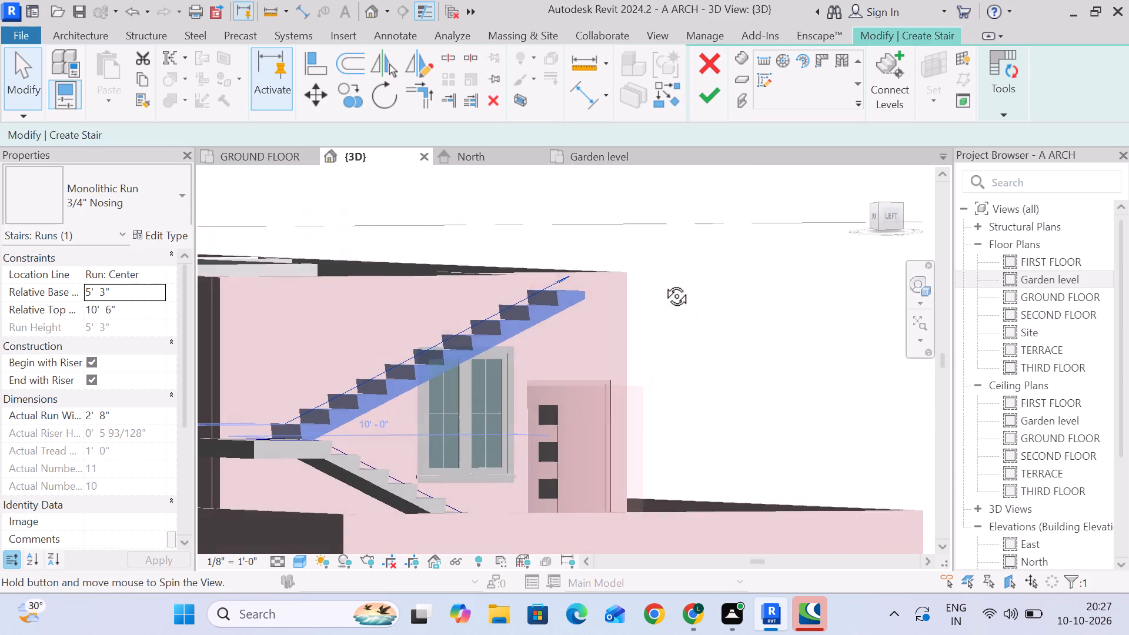
{"action": "middle_click_drag", "start_coordinate": [663, 283], "coordinate": [589, 313], "text": "shift"}
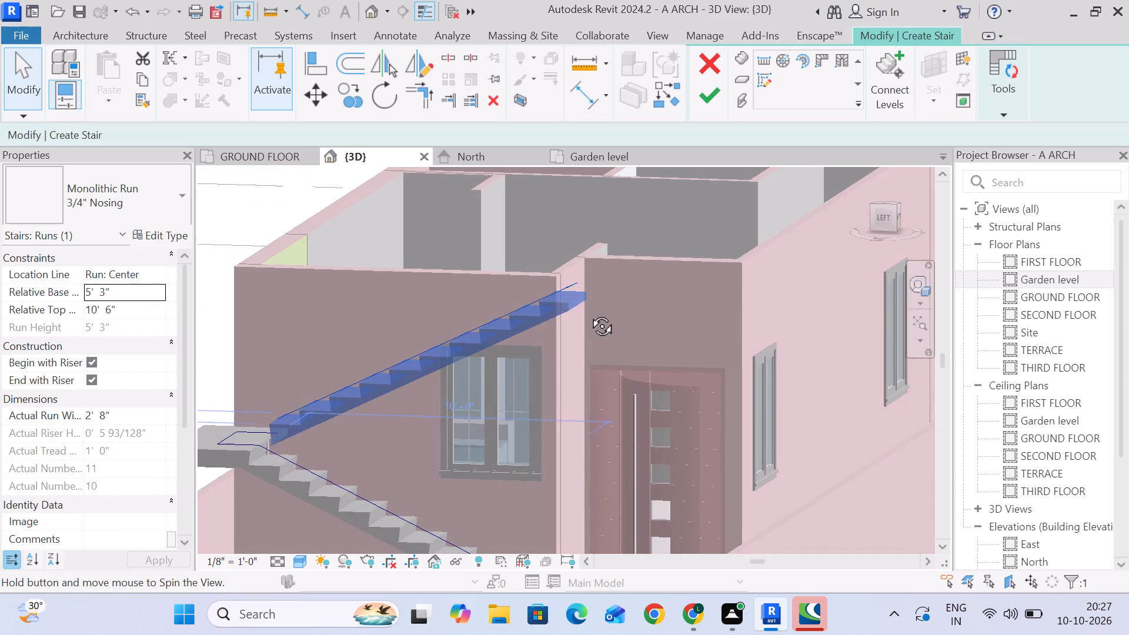
{"action": "middle_click_drag", "start_coordinate": [589, 313], "coordinate": [604, 409], "text": "shift"}
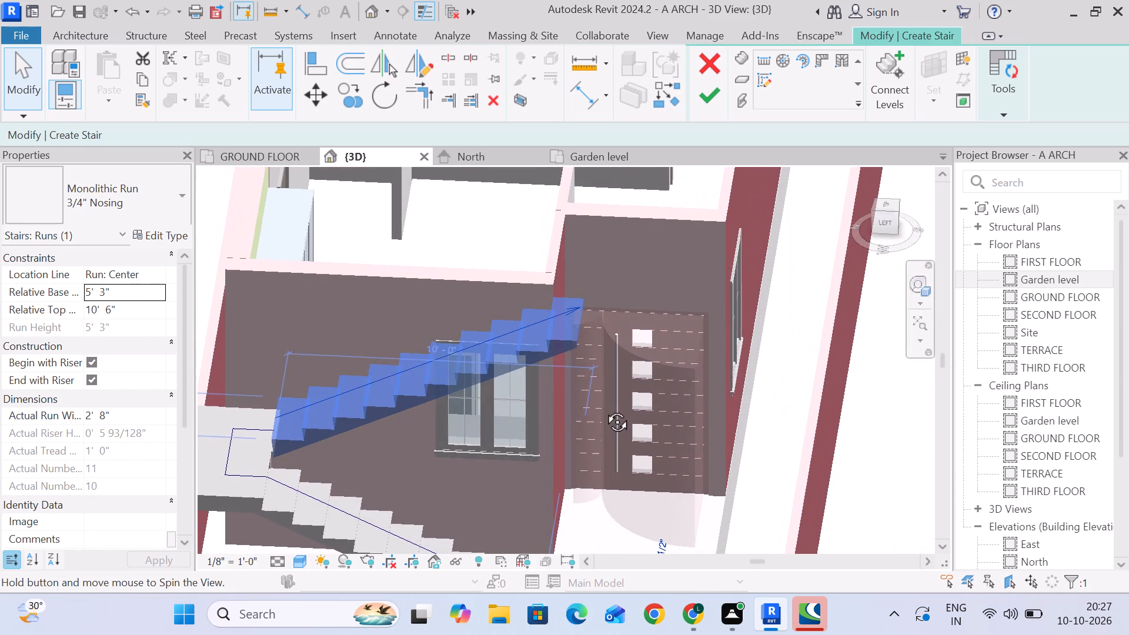
{"action": "middle_click_drag", "start_coordinate": [604, 409], "coordinate": [522, 369], "text": "shift"}
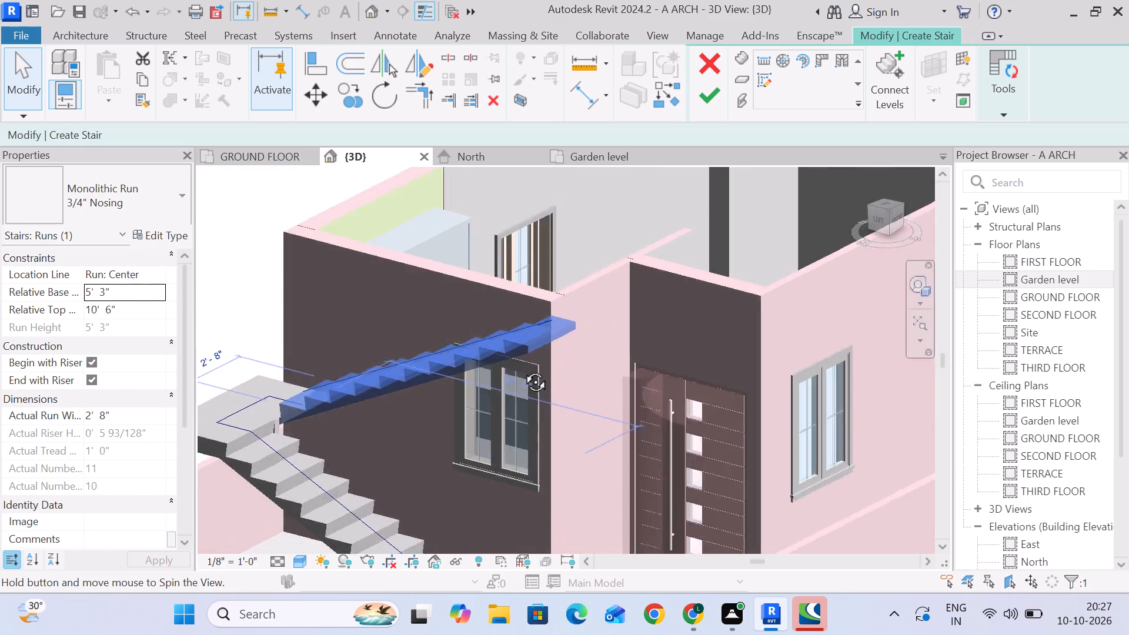
{"action": "middle_click_drag", "start_coordinate": [522, 369], "coordinate": [753, 446], "text": "shift"}
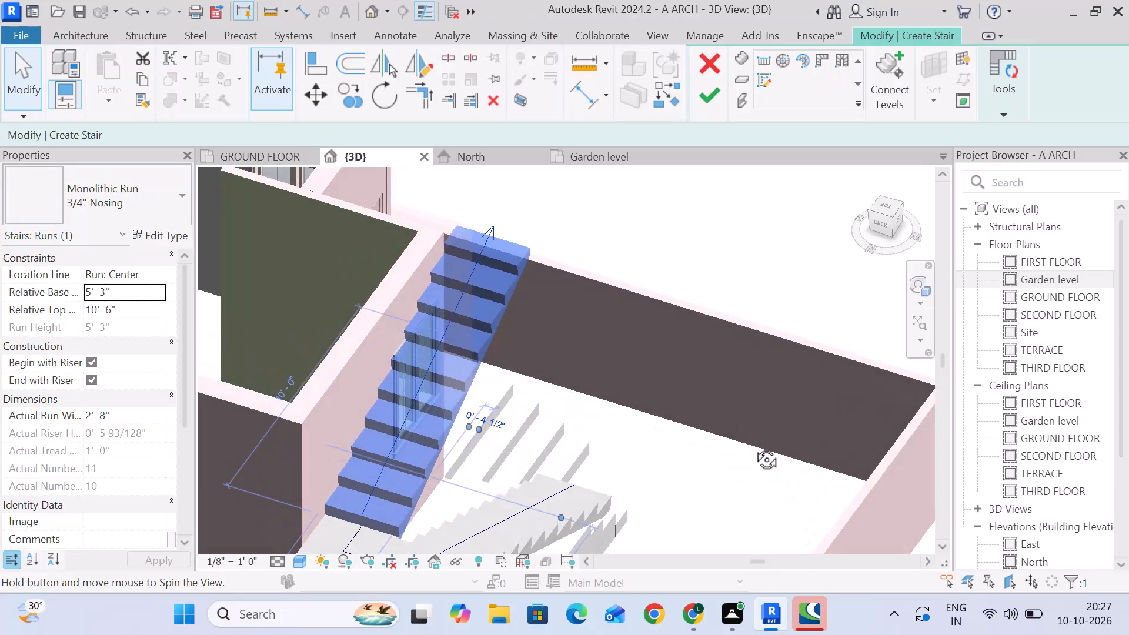
{"action": "middle_click_drag", "start_coordinate": [753, 446], "coordinate": [716, 447], "text": "shift"}
Examine in 3D how the foot of the lower run sits over the entrance steps.
{"action": "scroll", "coordinate": [724, 412], "scroll_direction": "down", "scroll_amount": 3}
{"action": "middle_click_drag", "start_coordinate": [723, 416], "coordinate": [585, 270]}
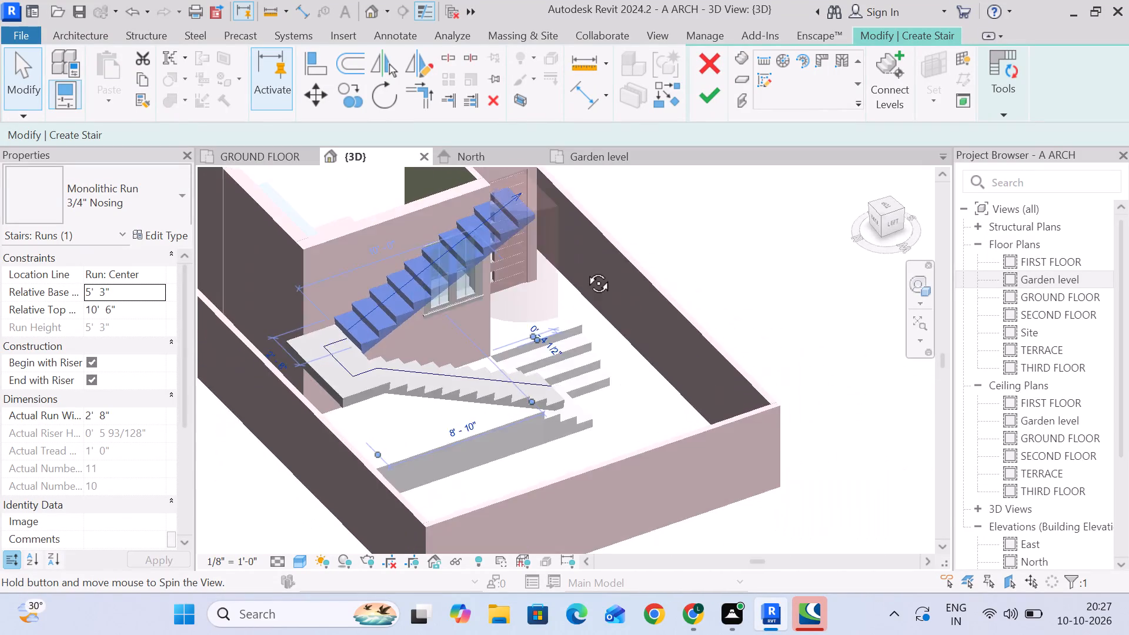
{"action": "middle_click_drag", "start_coordinate": [585, 270], "coordinate": [549, 233]}
{"action": "middle_click_drag", "start_coordinate": [550, 415], "coordinate": [535, 346]}
{"action": "middle_click_drag", "start_coordinate": [556, 382], "coordinate": [543, 405]}
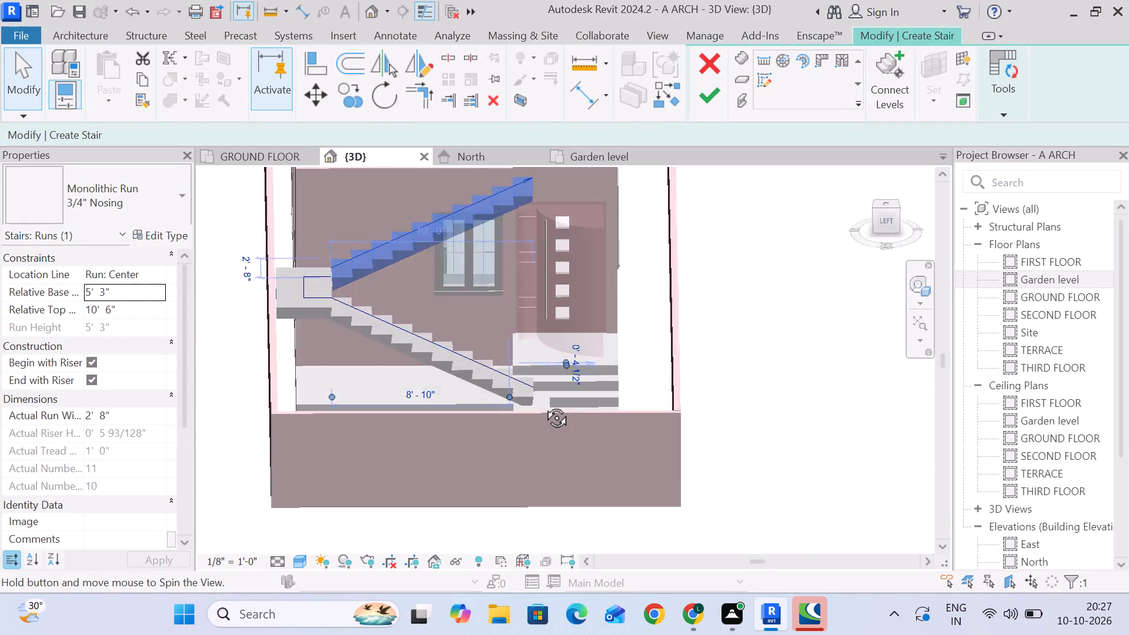
{"action": "middle_click_drag", "start_coordinate": [543, 405], "coordinate": [495, 438]}
{"action": "scroll", "coordinate": [495, 438], "scroll_direction": "up", "scroll_amount": 9}
{"action": "middle_click_drag", "start_coordinate": [500, 454], "coordinate": [503, 452], "text": "shift"}
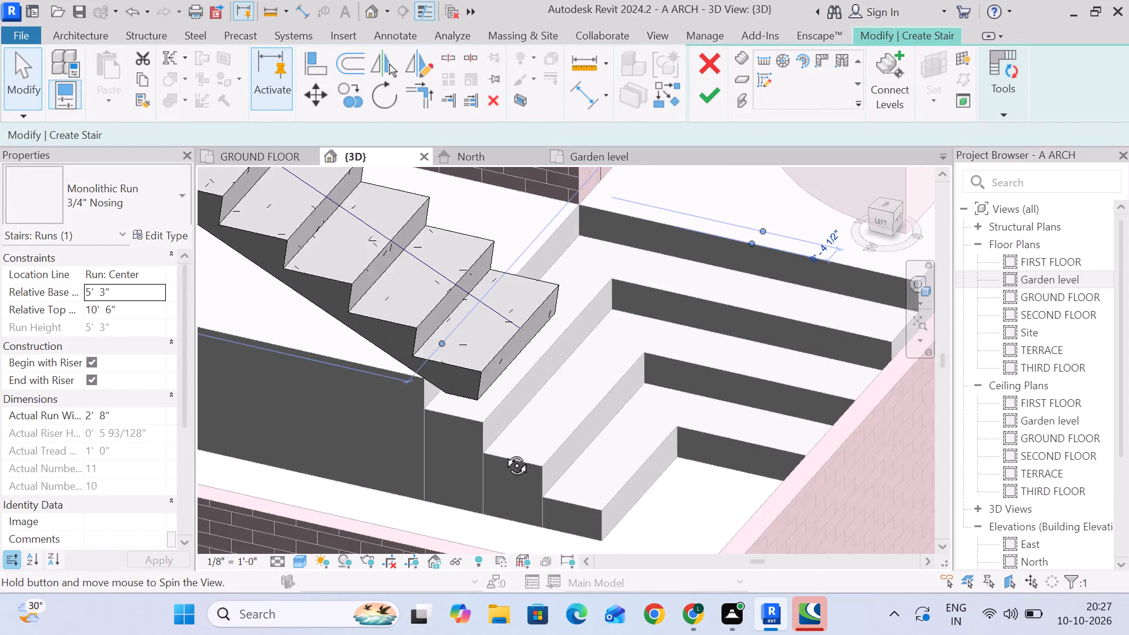
{"action": "middle_click_drag", "start_coordinate": [503, 452], "coordinate": [515, 429], "text": "shift"}
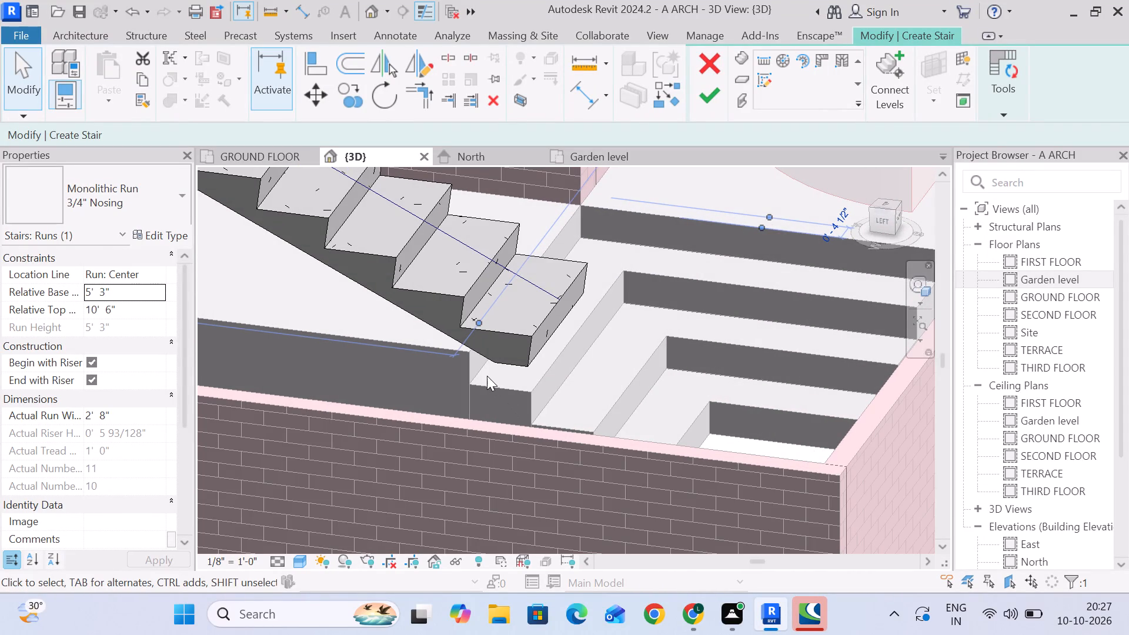
{"action": "scroll", "coordinate": [502, 375], "scroll_direction": "down", "scroll_amount": 2}
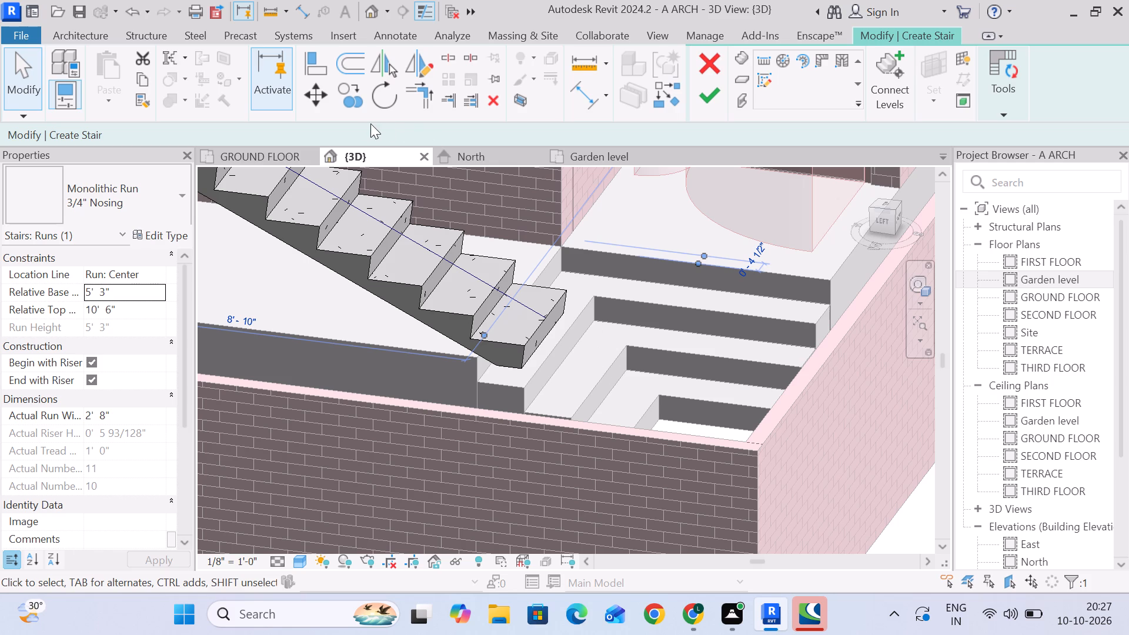
Finish the stair edit in the GROUND FLOOR plan and dismiss the save reminder without saving.
{"action": "left_click", "coordinate": [301, 154]}
{"action": "scroll", "coordinate": [518, 404], "scroll_direction": "up", "scroll_amount": 4}
{"action": "left_click", "coordinate": [285, 405]}
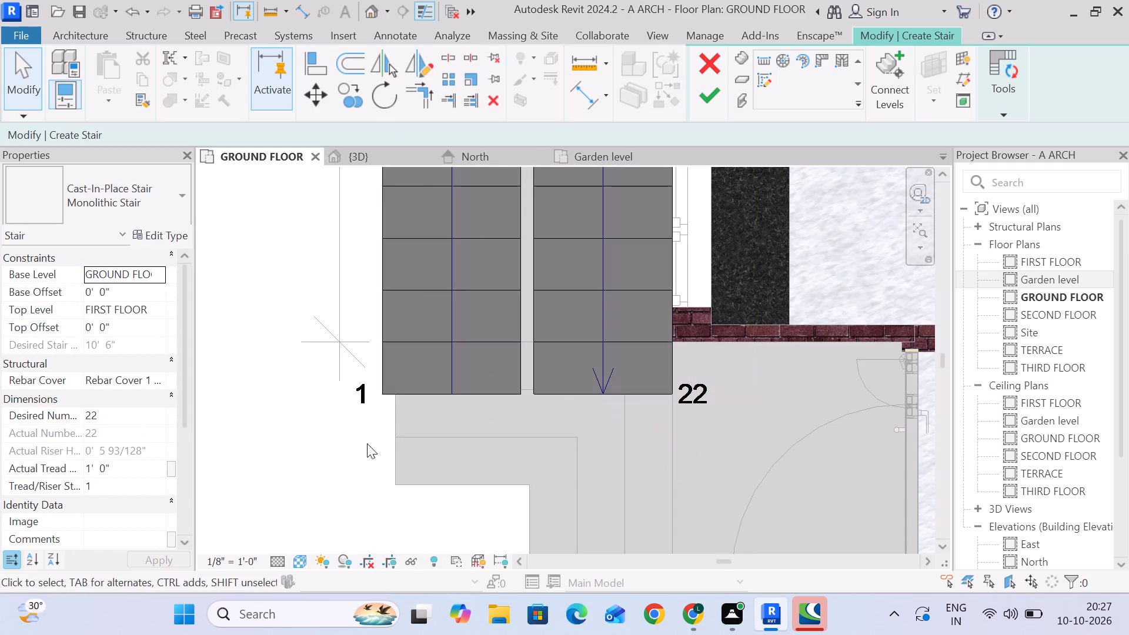
{"action": "scroll", "coordinate": [418, 439], "scroll_direction": "down", "scroll_amount": 8}
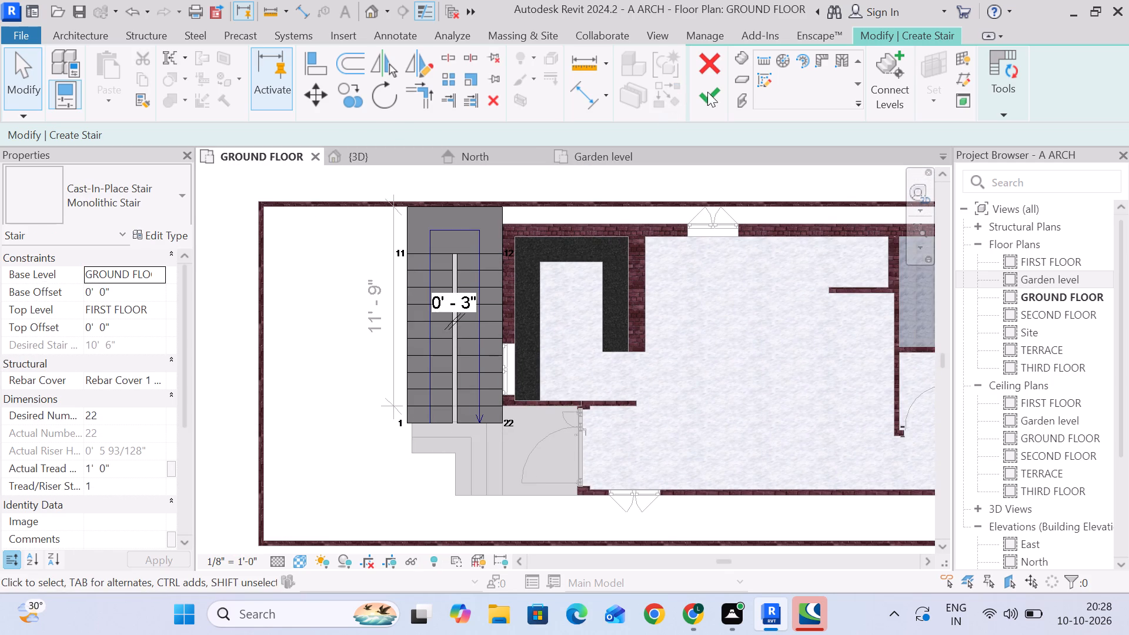
{"action": "left_click", "coordinate": [713, 92]}
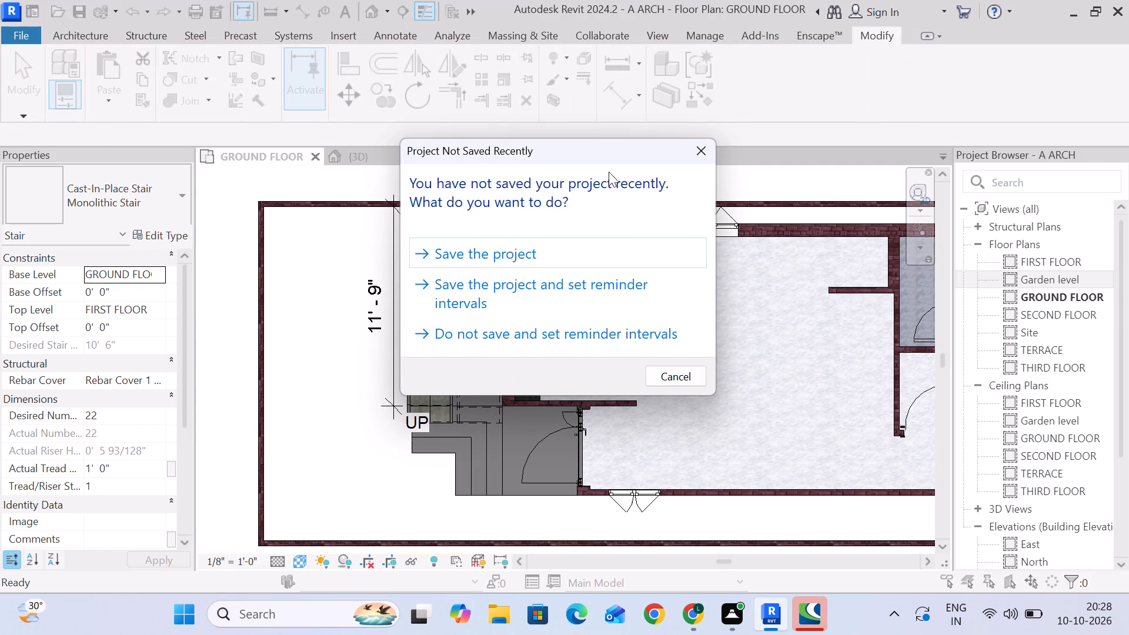
{"action": "left_click", "coordinate": [703, 148]}
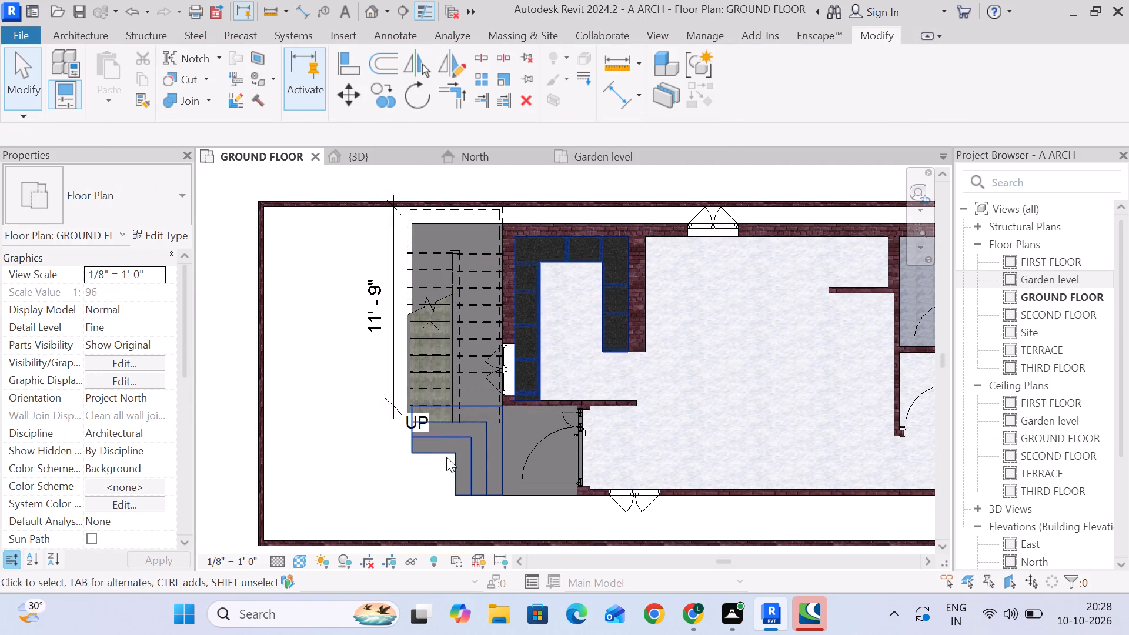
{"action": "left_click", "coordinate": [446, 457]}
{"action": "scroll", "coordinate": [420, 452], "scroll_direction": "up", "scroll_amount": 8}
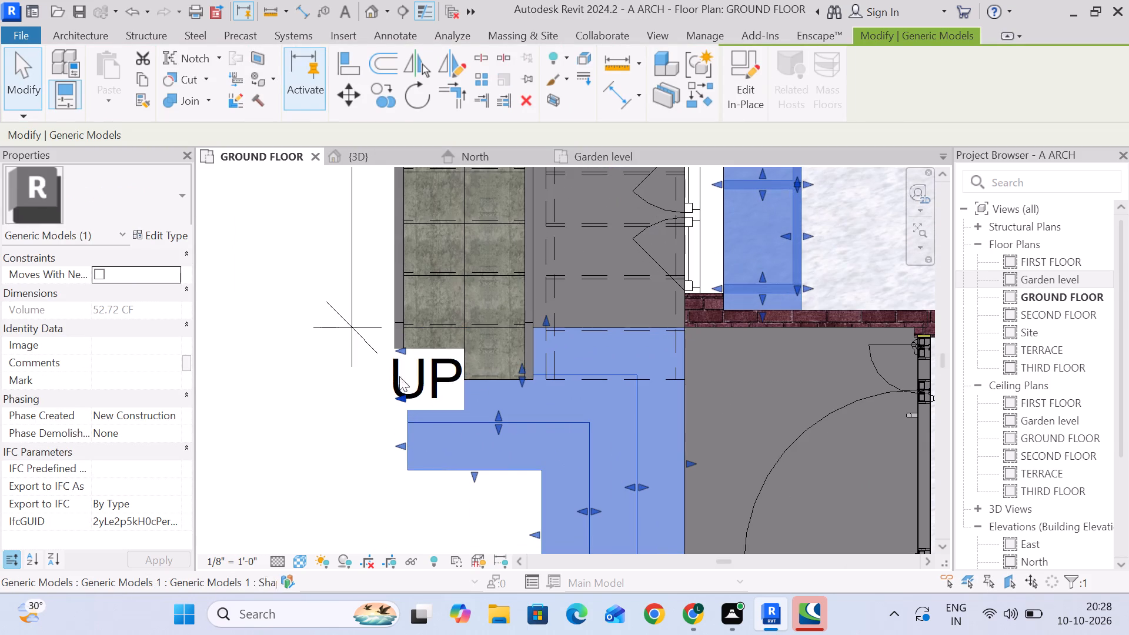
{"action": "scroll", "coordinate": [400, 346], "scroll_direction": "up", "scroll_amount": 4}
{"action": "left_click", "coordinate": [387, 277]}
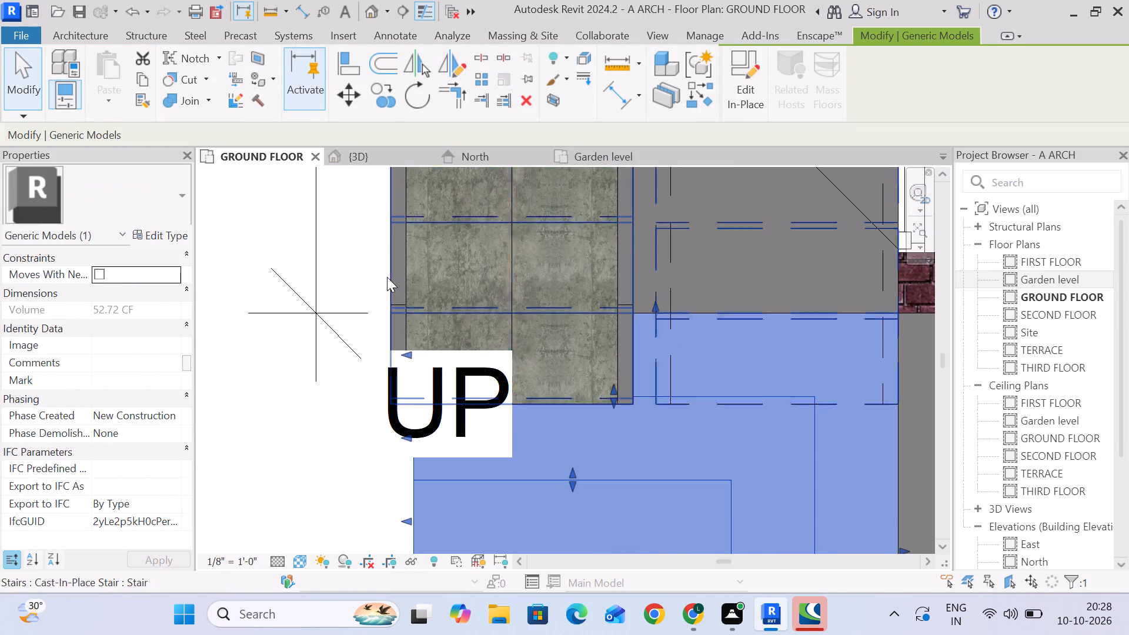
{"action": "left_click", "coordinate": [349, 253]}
Edit the Ground floor slab's boundary so its edge along the stair aligns with the outer side of the lower run.
{"action": "scroll", "coordinate": [799, 282], "scroll_direction": "down", "scroll_amount": 4}
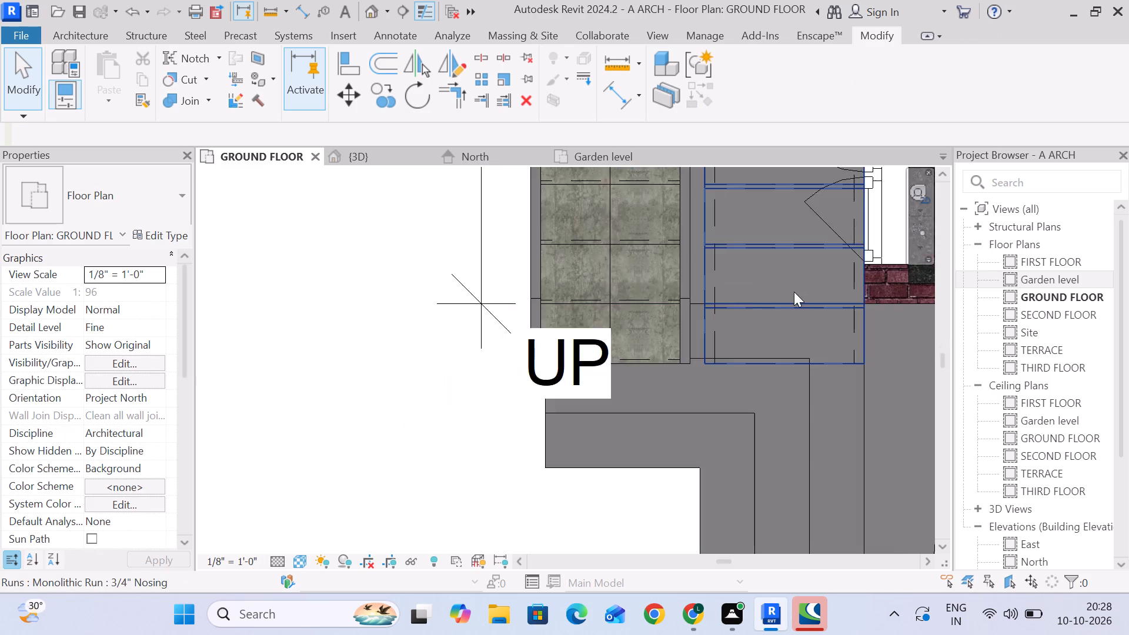
{"action": "middle_click_drag", "start_coordinate": [792, 292], "coordinate": [603, 299]}
{"action": "scroll", "coordinate": [818, 337], "scroll_direction": "down", "scroll_amount": 2}
{"action": "middle_click_drag", "start_coordinate": [791, 330], "coordinate": [612, 240]}
{"action": "left_click", "coordinate": [663, 434]}
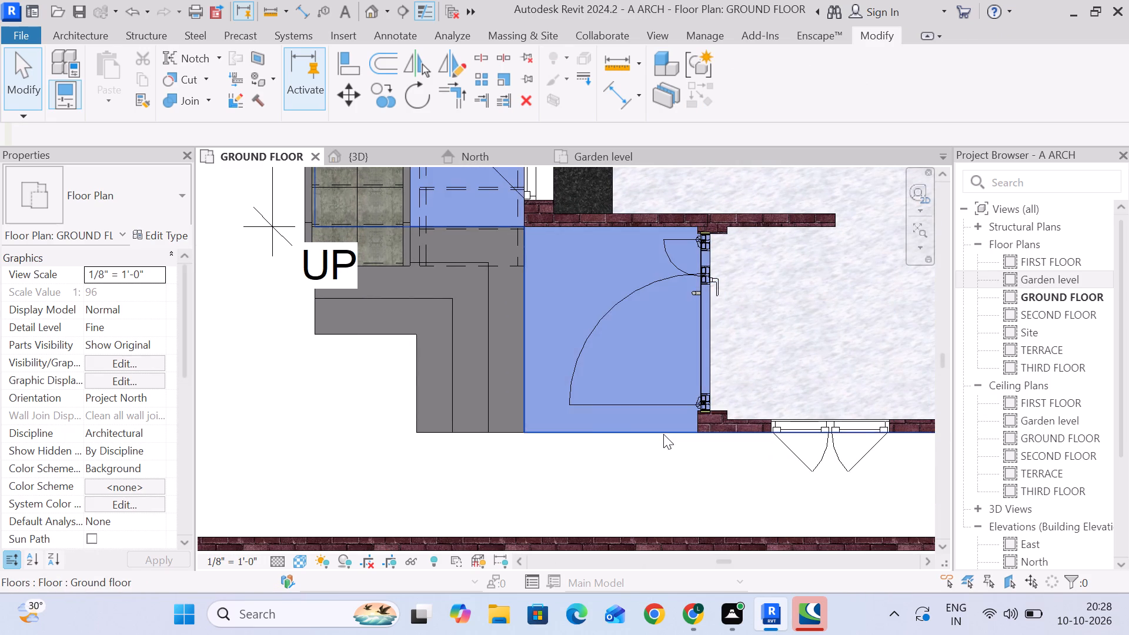
{"action": "scroll", "coordinate": [462, 381], "scroll_direction": "down", "scroll_amount": 3}
{"action": "middle_click_drag", "start_coordinate": [462, 381], "coordinate": [572, 531]}
{"action": "middle_click_drag", "start_coordinate": [484, 276], "coordinate": [523, 419]}
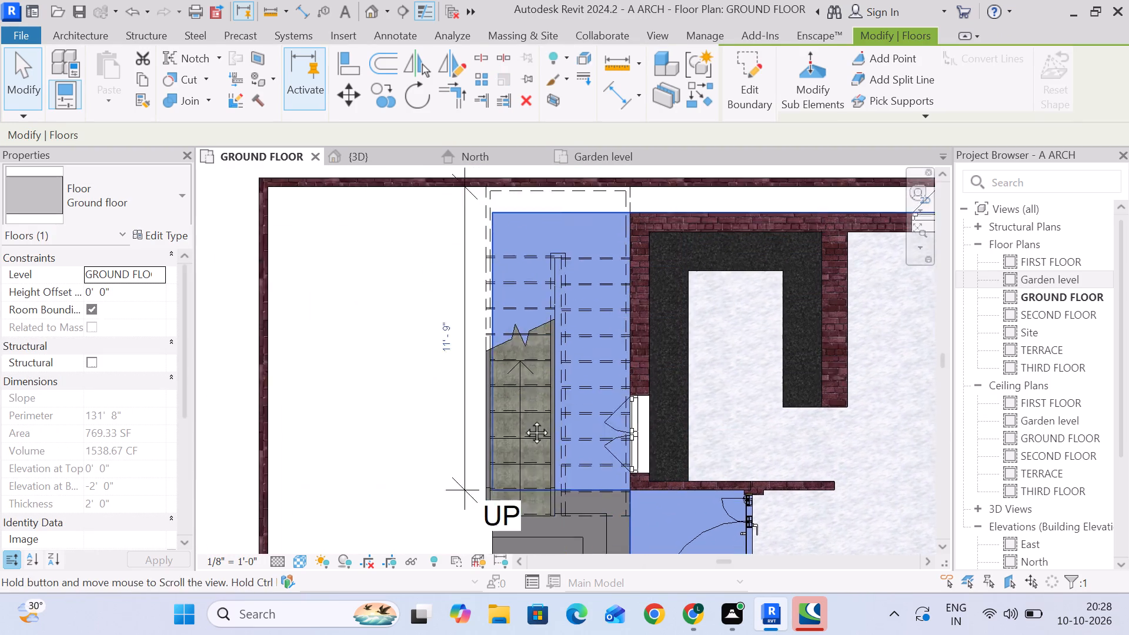
{"action": "middle_click_drag", "start_coordinate": [523, 419], "coordinate": [526, 428]}
{"action": "scroll", "coordinate": [517, 304], "scroll_direction": "up", "scroll_amount": 3}
{"action": "middle_click_drag", "start_coordinate": [556, 397], "coordinate": [549, 238]}
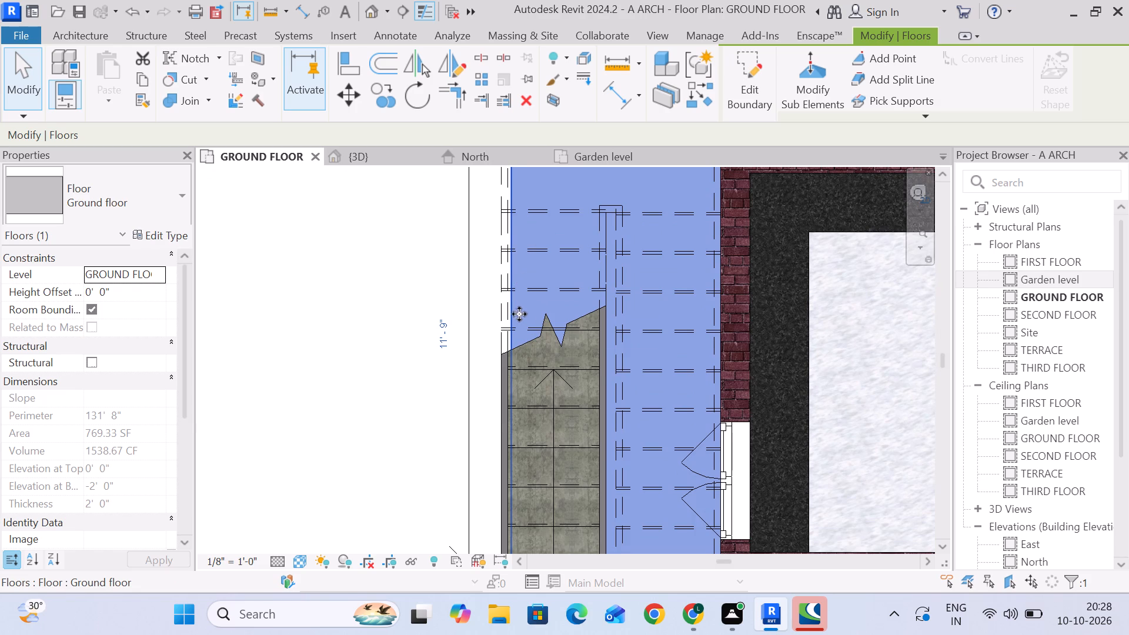
{"action": "scroll", "coordinate": [524, 318], "scroll_direction": "up", "scroll_amount": 1}
{"action": "scroll", "coordinate": [524, 320], "scroll_direction": "down", "scroll_amount": 5}
{"action": "scroll", "coordinate": [523, 331], "scroll_direction": "up", "scroll_amount": 3}
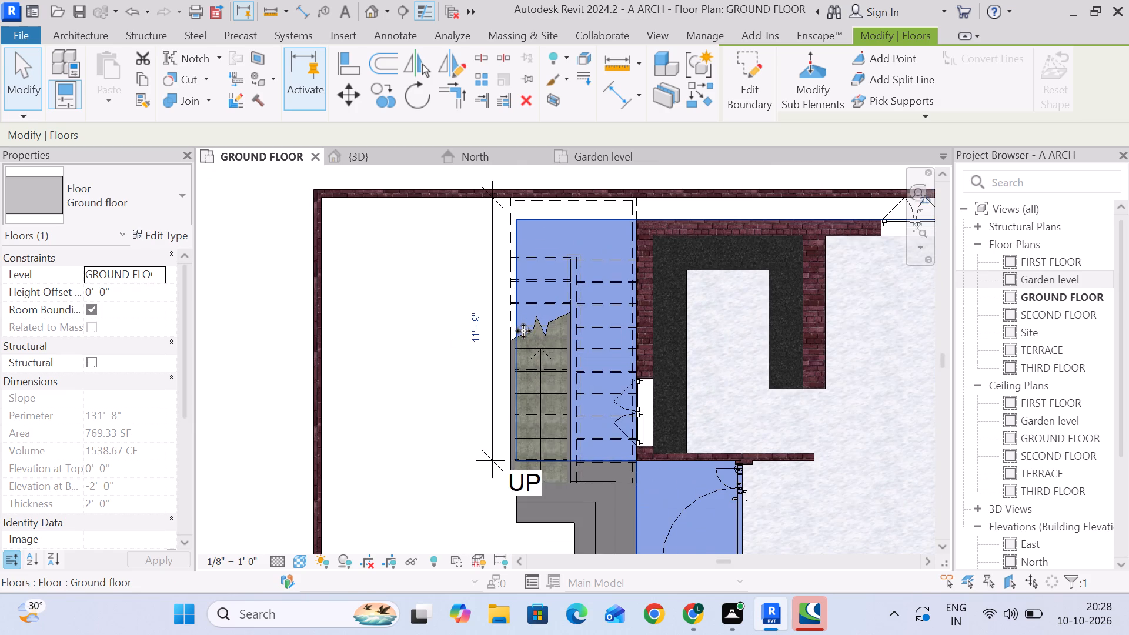
{"action": "scroll", "coordinate": [523, 331], "scroll_direction": "up", "scroll_amount": 2}
{"action": "left_click", "coordinate": [747, 81]}
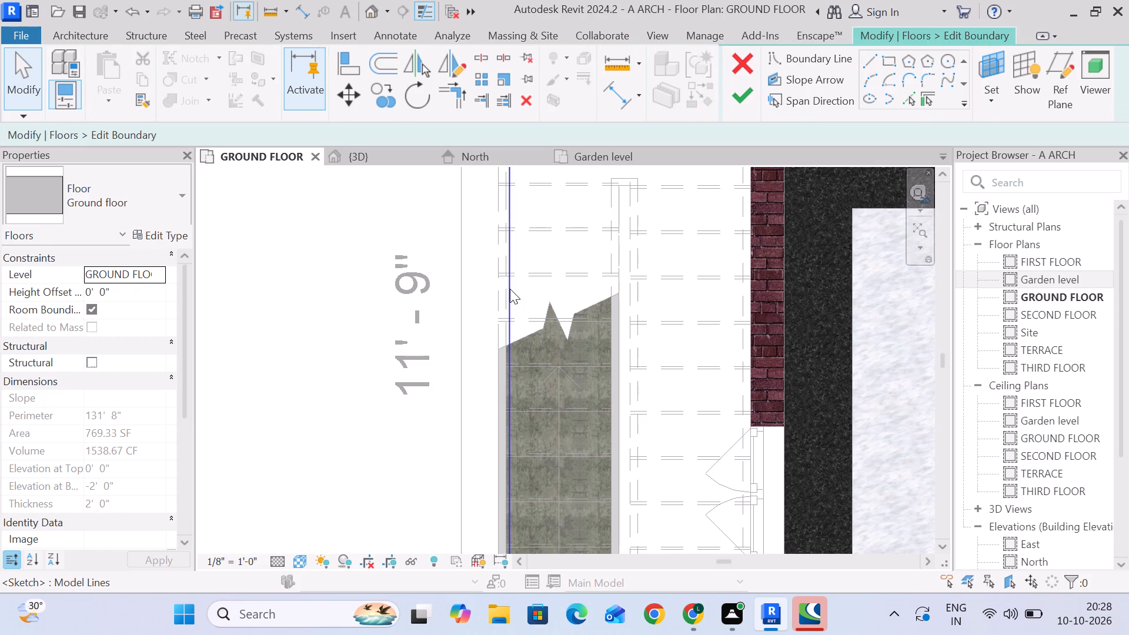
{"action": "left_click", "coordinate": [353, 64]}
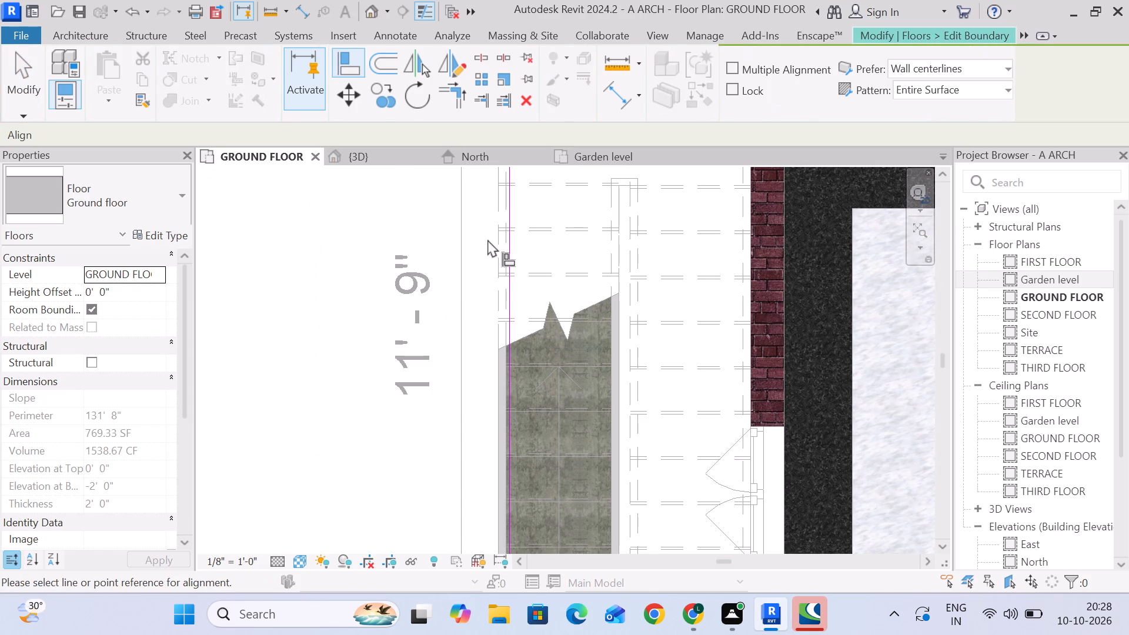
{"action": "left_click", "coordinate": [497, 245]}
{"action": "left_click", "coordinate": [509, 262]}
{"action": "scroll", "coordinate": [511, 264], "scroll_direction": "down", "scroll_amount": 5}
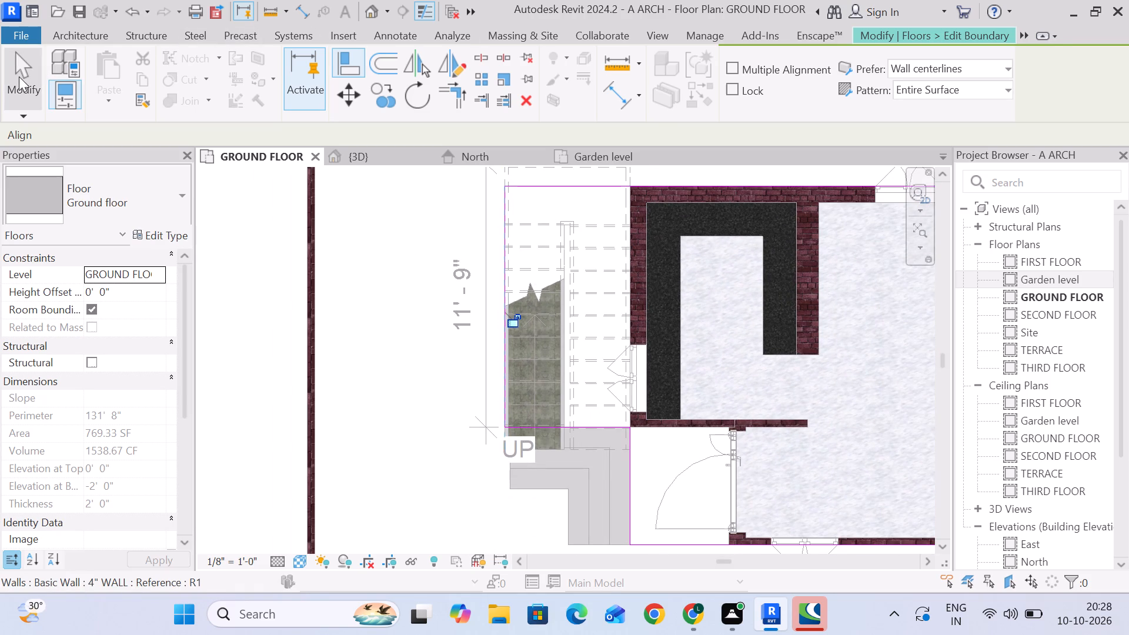
{"action": "left_click", "coordinate": [19, 76]}
{"action": "scroll", "coordinate": [496, 492], "scroll_direction": "up", "scroll_amount": 4}
{"action": "scroll", "coordinate": [522, 415], "scroll_direction": "up", "scroll_amount": 3}
{"action": "left_click", "coordinate": [744, 99]}
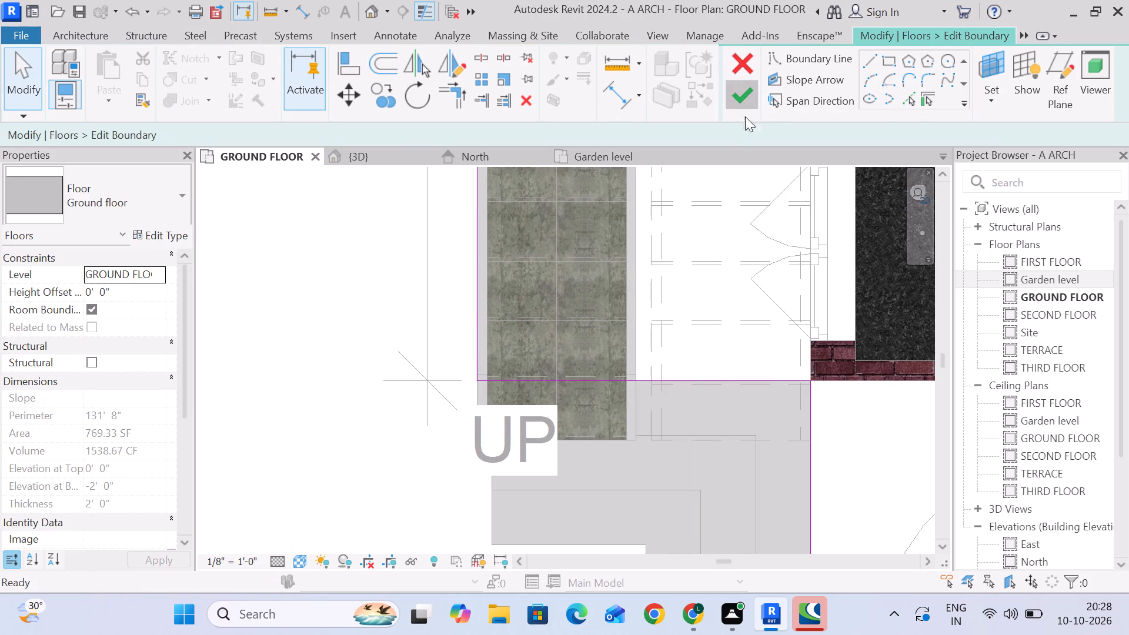
Edit the Ground floor boundary again, aligning its edge at the entrance steps with the foot of the lower stair run.
{"action": "scroll", "coordinate": [692, 392], "scroll_direction": "down", "scroll_amount": 2}
{"action": "middle_click_drag", "start_coordinate": [692, 392], "coordinate": [663, 280]}
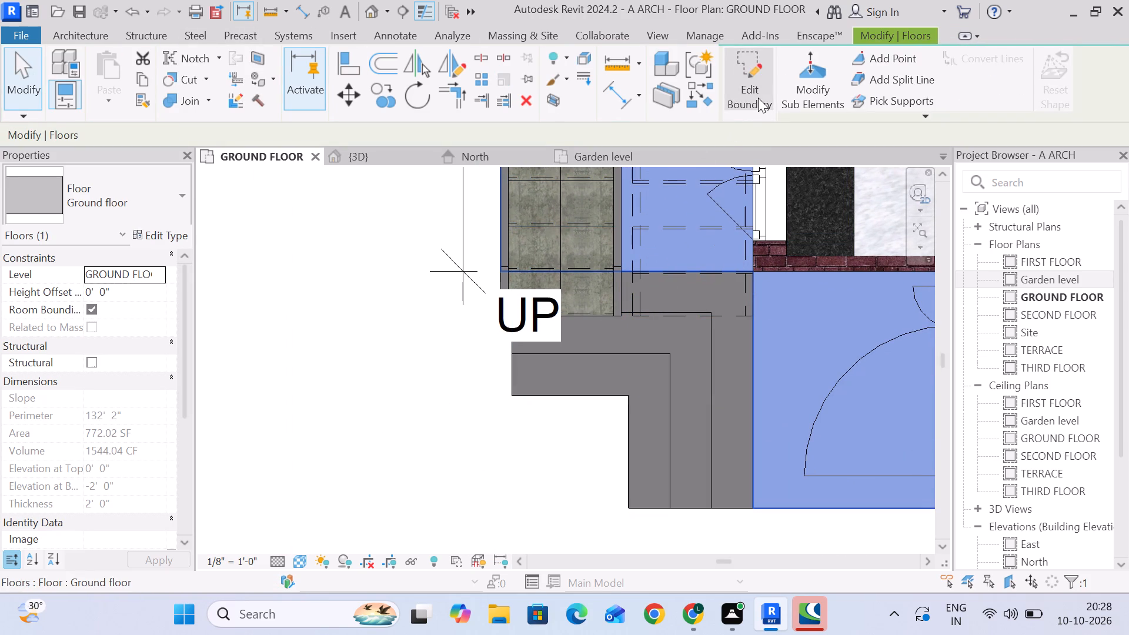
{"action": "left_click", "coordinate": [741, 78]}
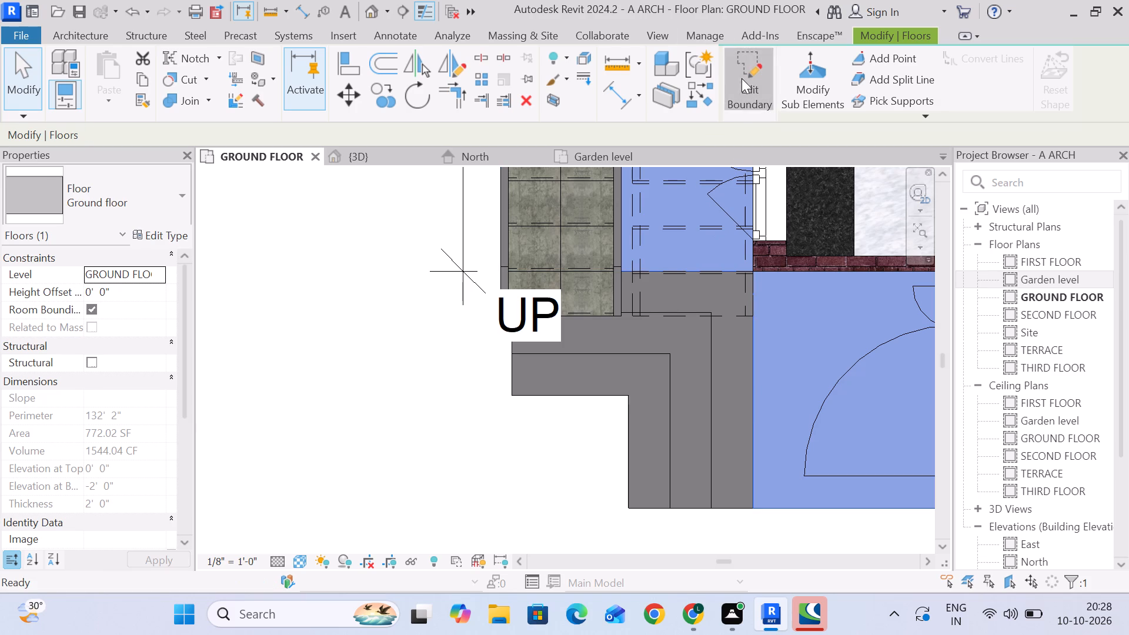
{"action": "scroll", "coordinate": [706, 272], "scroll_direction": "up", "scroll_amount": 5}
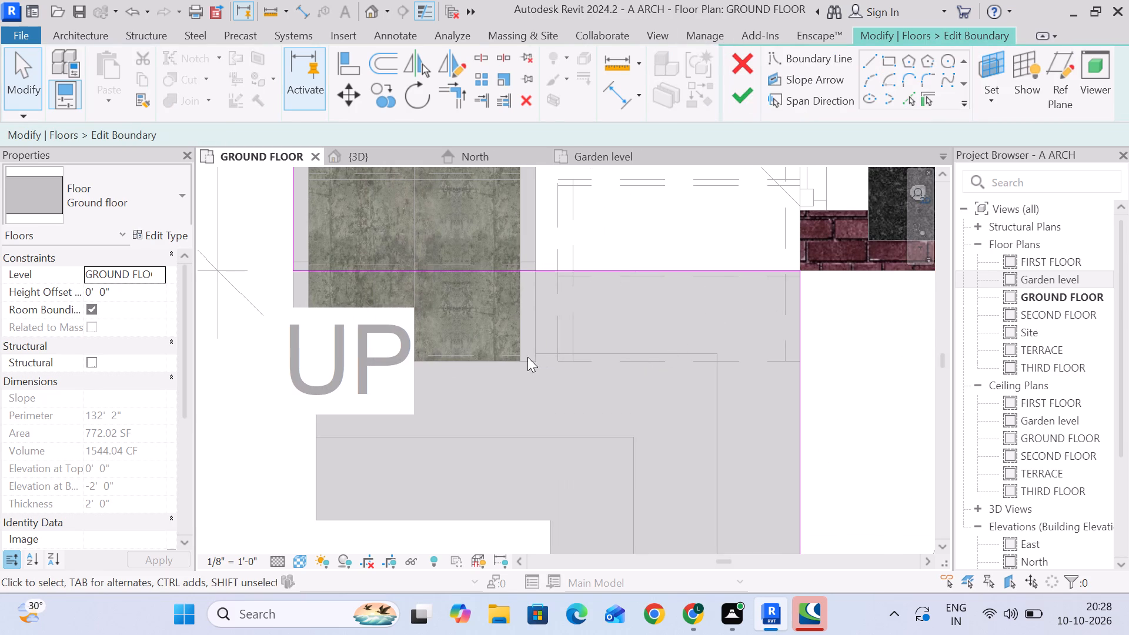
{"action": "left_click", "coordinate": [349, 64]}
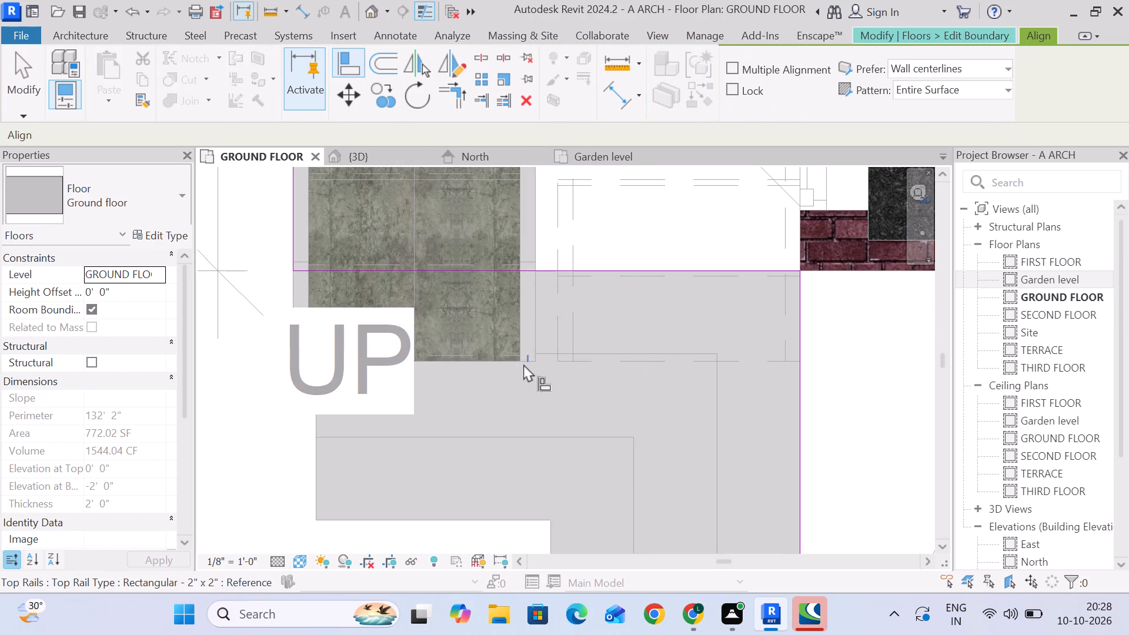
{"action": "left_click", "coordinate": [511, 362]}
{"action": "left_click", "coordinate": [630, 270]}
{"action": "scroll", "coordinate": [636, 325], "scroll_direction": "down", "scroll_amount": 4}
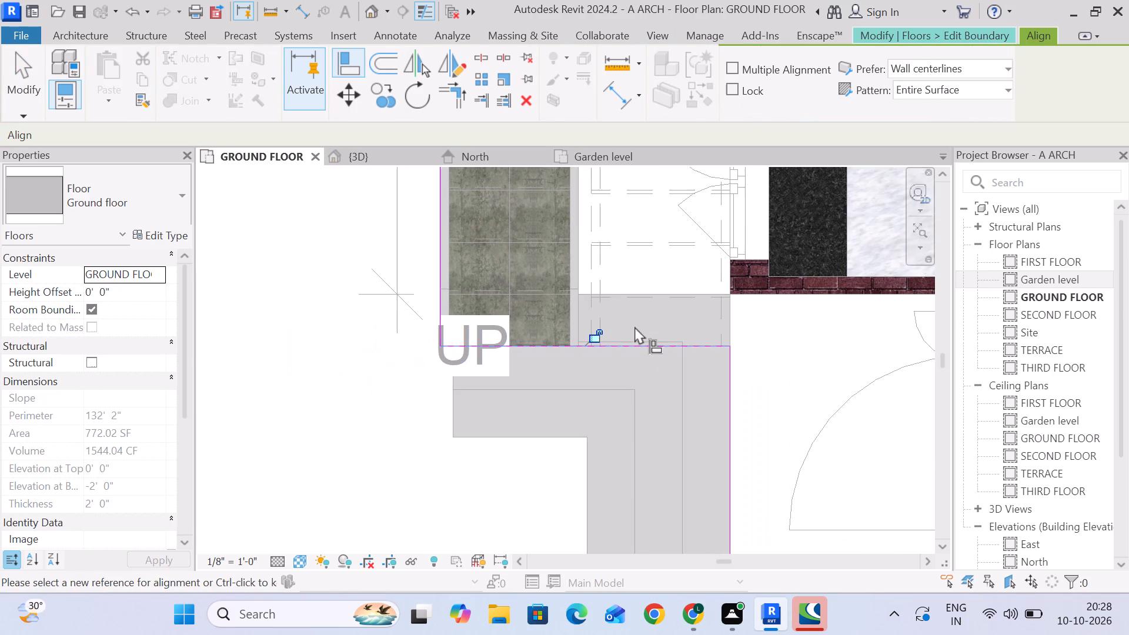
{"action": "left_click", "coordinate": [31, 68]}
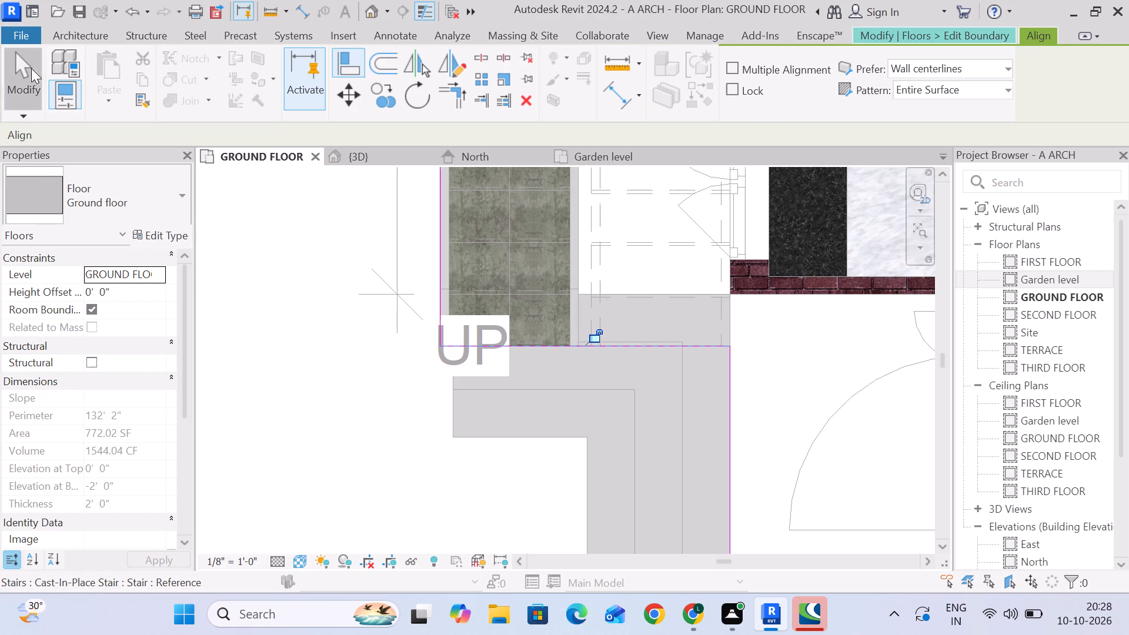
{"action": "left_click", "coordinate": [743, 96]}
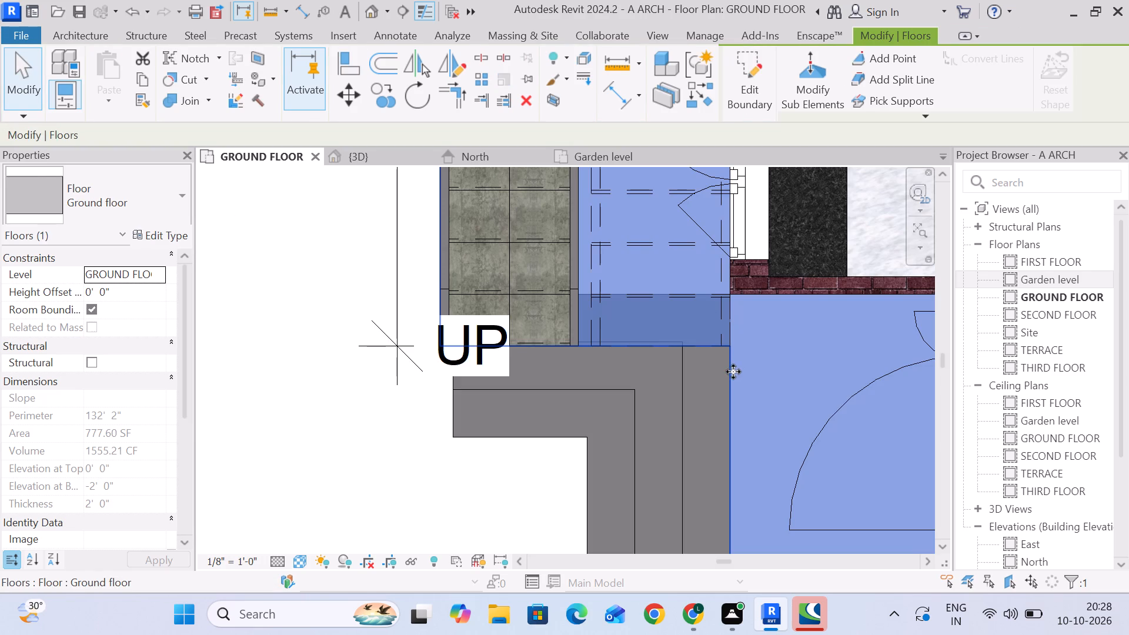
Examine in 3D how the whole stair sits on the extended floor slab beside the house entrance and boundary wall.
{"action": "middle_click_drag", "start_coordinate": [731, 392], "coordinate": [731, 321]}
{"action": "scroll", "coordinate": [724, 320], "scroll_direction": "down", "scroll_amount": 4}
{"action": "left_click", "coordinate": [369, 153]}
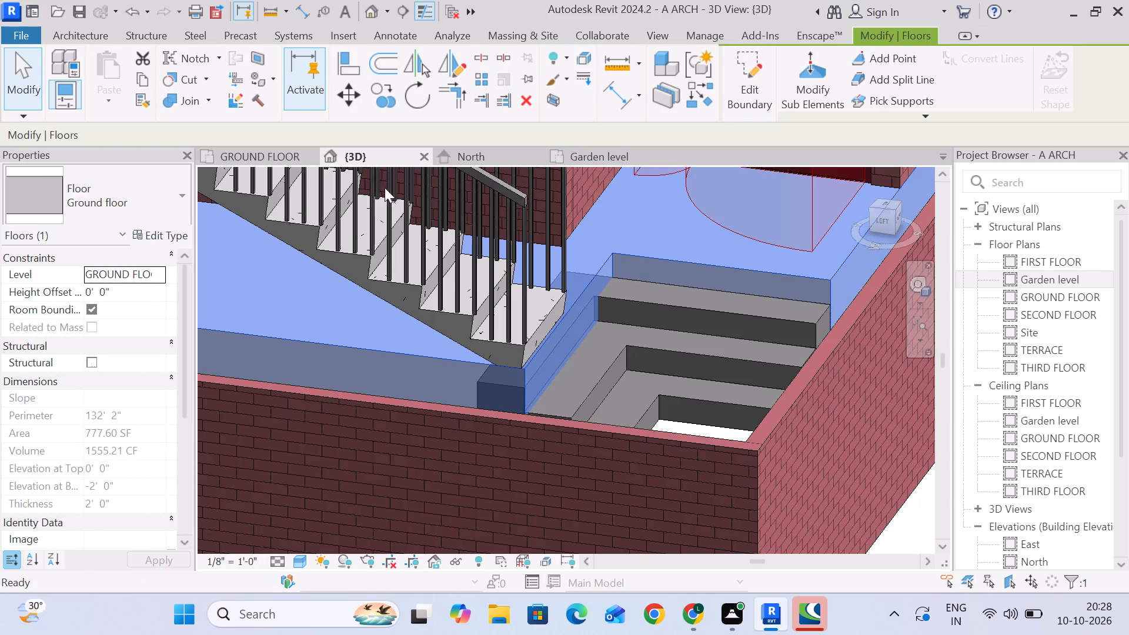
{"action": "scroll", "coordinate": [507, 339], "scroll_direction": "down", "scroll_amount": 3}
{"action": "middle_click_drag", "start_coordinate": [464, 327], "coordinate": [535, 493]}
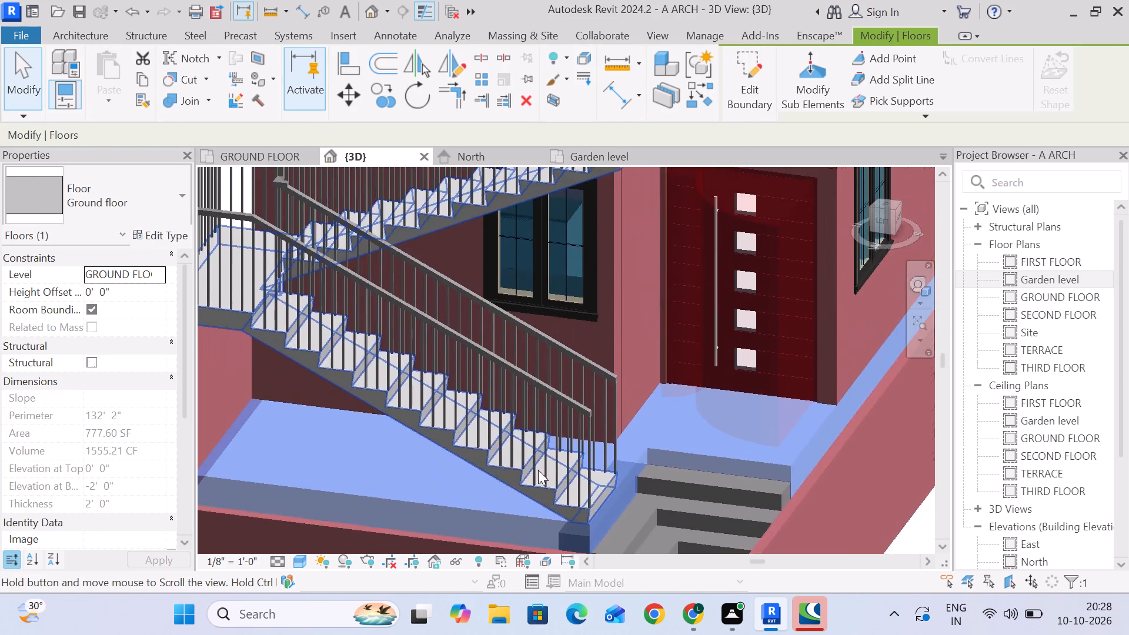
{"action": "scroll", "coordinate": [536, 454], "scroll_direction": "down", "scroll_amount": 5}
{"action": "scroll", "coordinate": [597, 269], "scroll_direction": "up", "scroll_amount": 5}
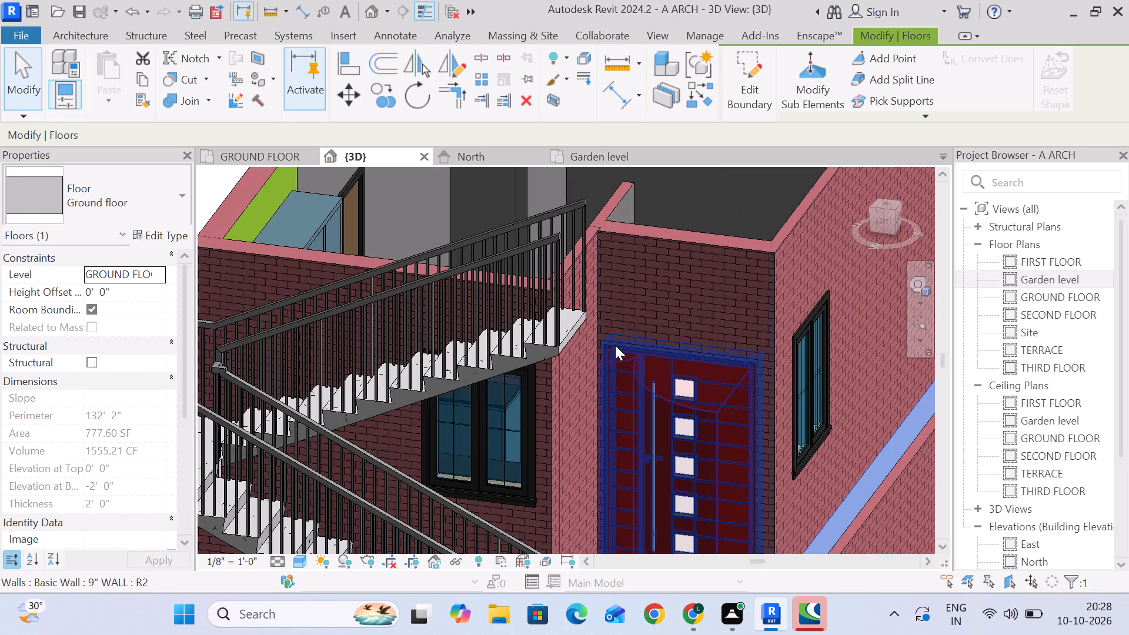
{"action": "scroll", "coordinate": [621, 356], "scroll_direction": "down", "scroll_amount": 3}
{"action": "middle_click_drag", "start_coordinate": [656, 405], "coordinate": [658, 309]}
{"action": "scroll", "coordinate": [667, 282], "scroll_direction": "down", "scroll_amount": 4}
{"action": "middle_click_drag", "start_coordinate": [665, 294], "coordinate": [532, 467]}
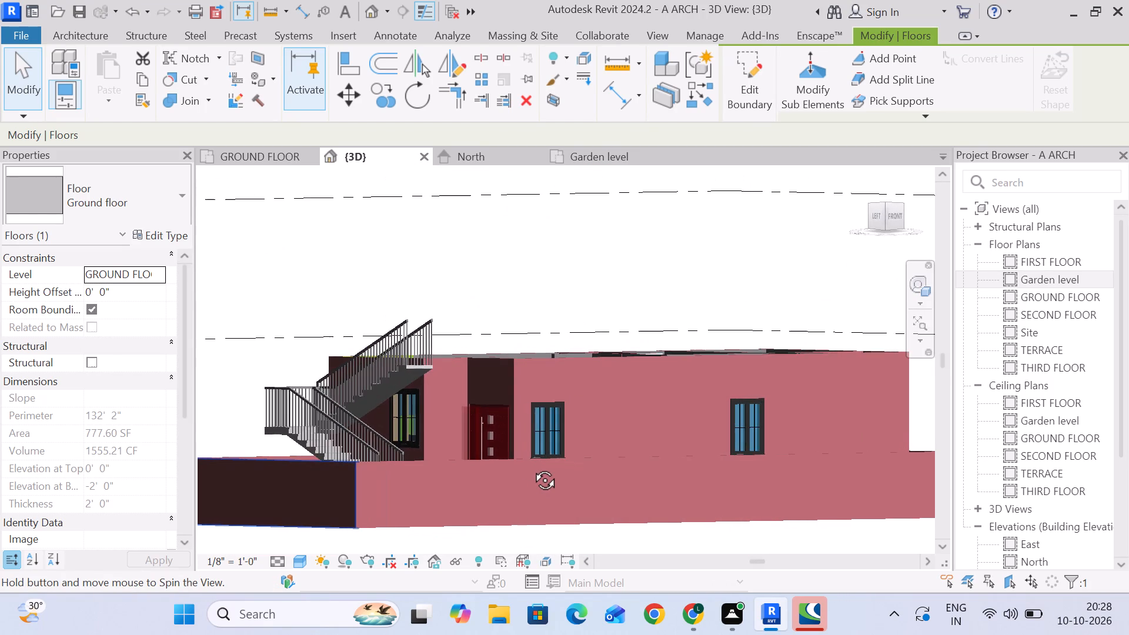
{"action": "middle_click_drag", "start_coordinate": [532, 467], "coordinate": [594, 489]}
{"action": "scroll", "coordinate": [603, 472], "scroll_direction": "down", "scroll_amount": 2}
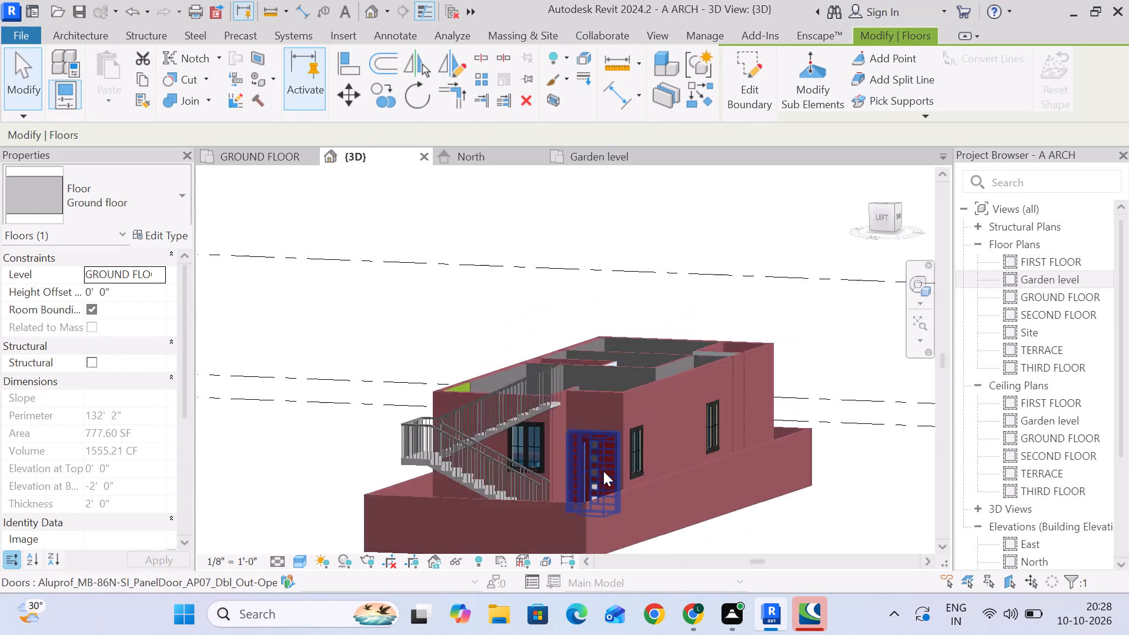
{"action": "scroll", "coordinate": [603, 471], "scroll_direction": "down", "scroll_amount": 2}
{"action": "middle_click_drag", "start_coordinate": [605, 468], "coordinate": [578, 420]}
Examine in 3D how the foot of the lower run meets the floor slab edge above the entrance steps.
{"action": "scroll", "coordinate": [559, 426], "scroll_direction": "up", "scroll_amount": 7}
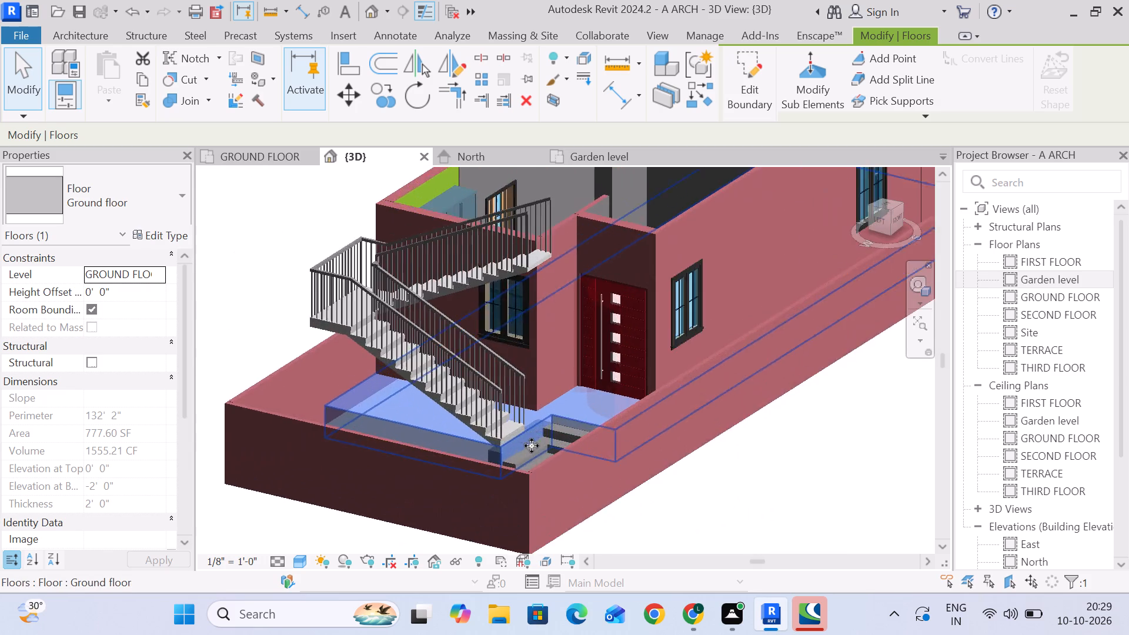
{"action": "scroll", "coordinate": [532, 446], "scroll_direction": "up", "scroll_amount": 10}
{"action": "middle_click", "coordinate": [532, 456]}
{"action": "key", "text": "Escape"}
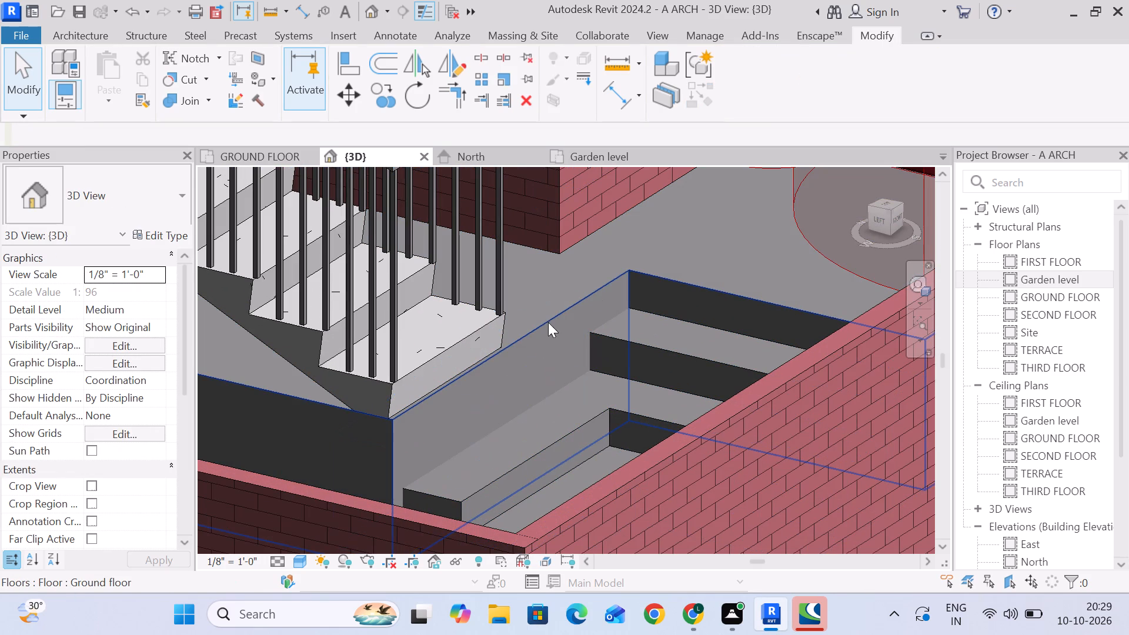
{"action": "middle_click_drag", "start_coordinate": [508, 426], "coordinate": [492, 392]}
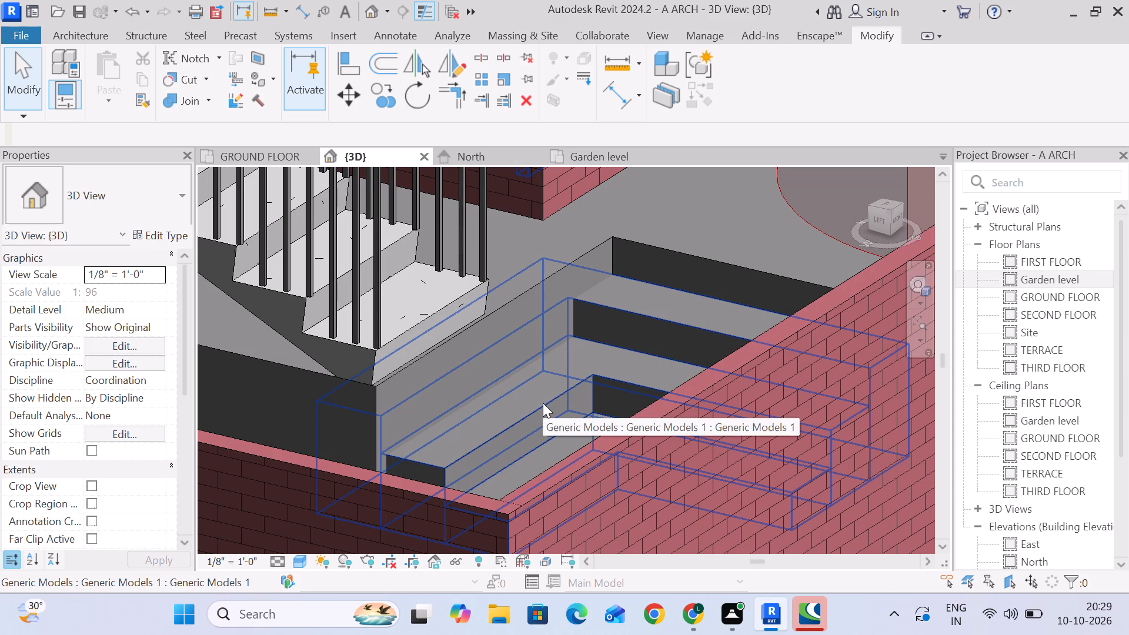
{"action": "left_click", "coordinate": [588, 242]}
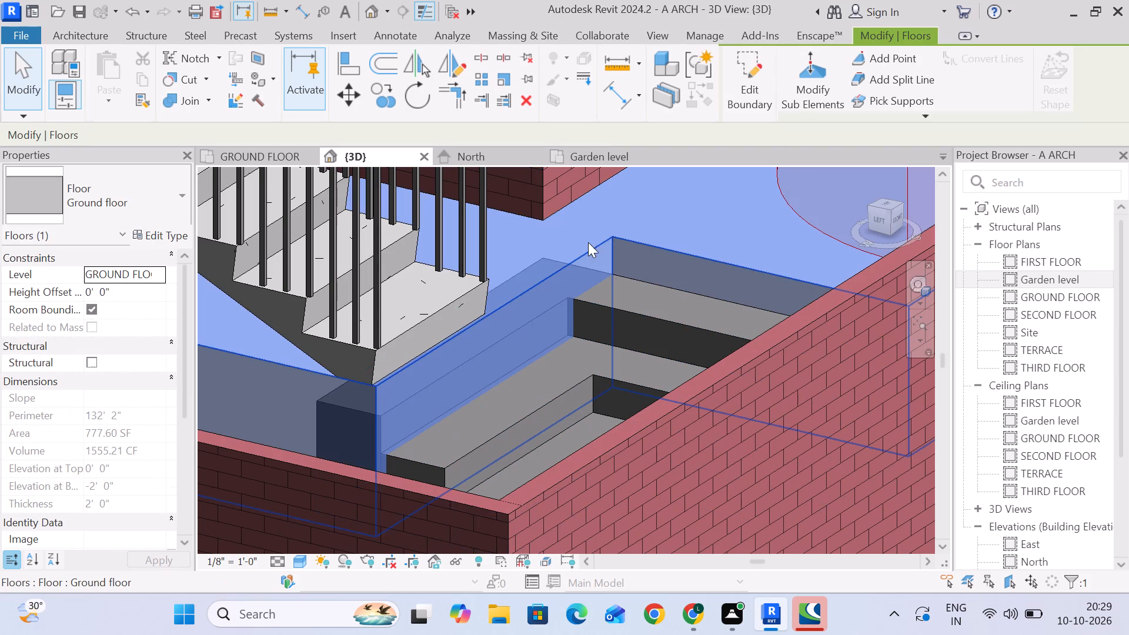
{"action": "scroll", "coordinate": [430, 332], "scroll_direction": "up", "scroll_amount": 8}
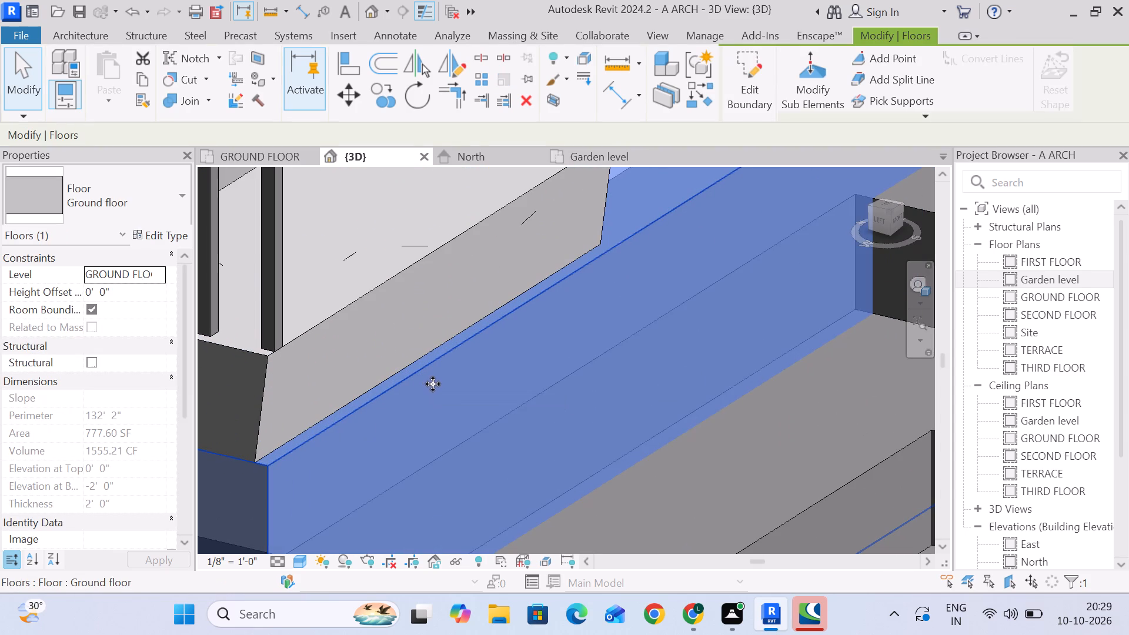
{"action": "scroll", "coordinate": [437, 385], "scroll_direction": "down", "scroll_amount": 3}
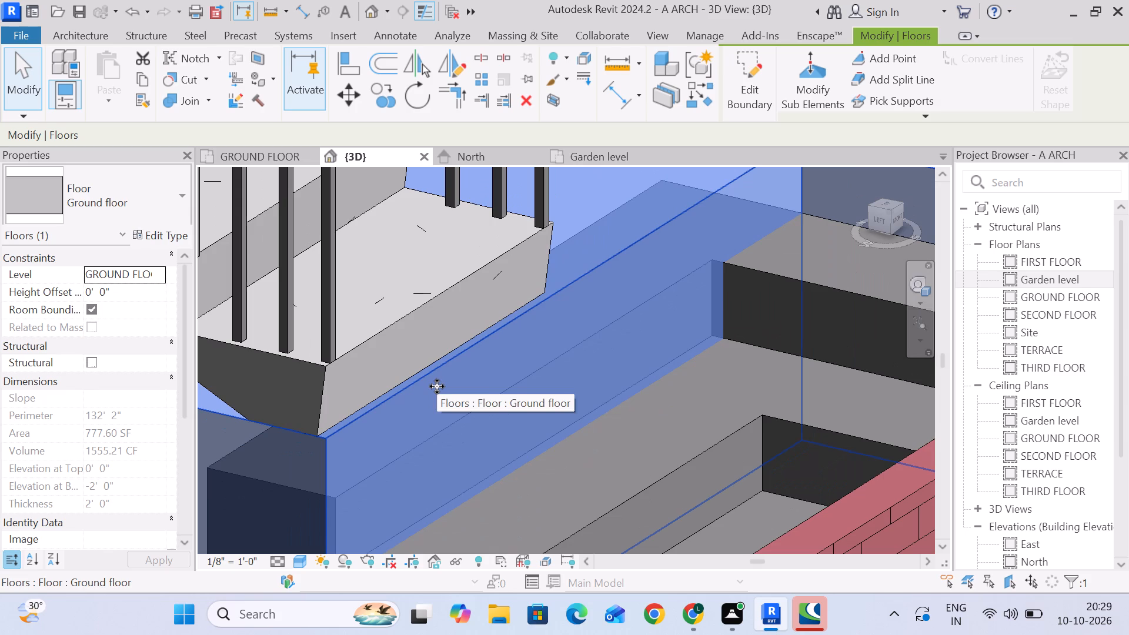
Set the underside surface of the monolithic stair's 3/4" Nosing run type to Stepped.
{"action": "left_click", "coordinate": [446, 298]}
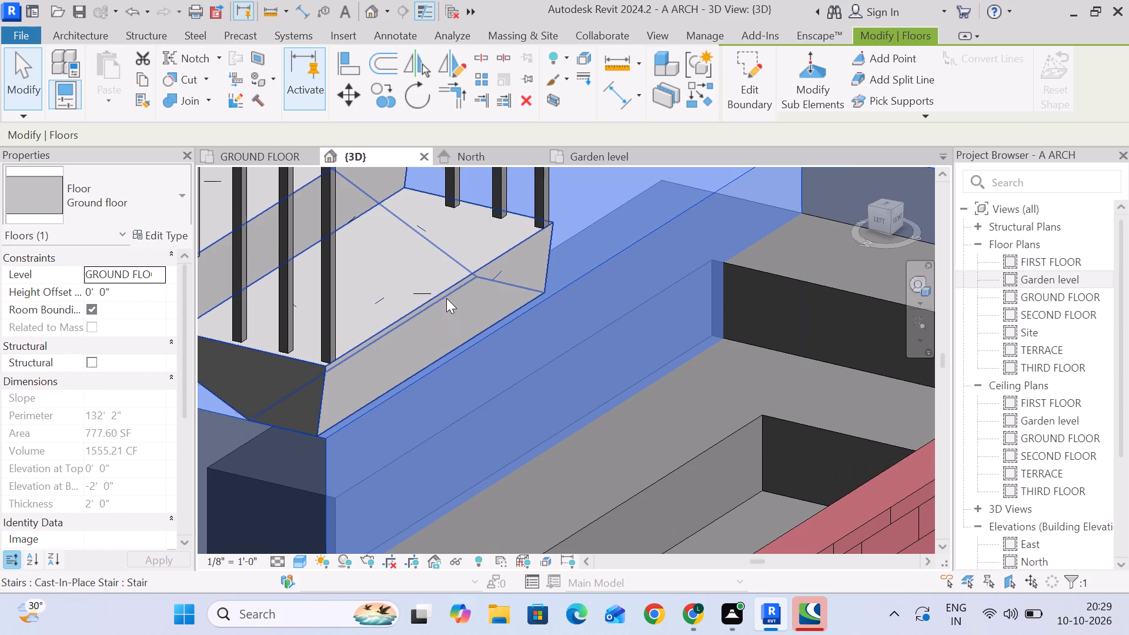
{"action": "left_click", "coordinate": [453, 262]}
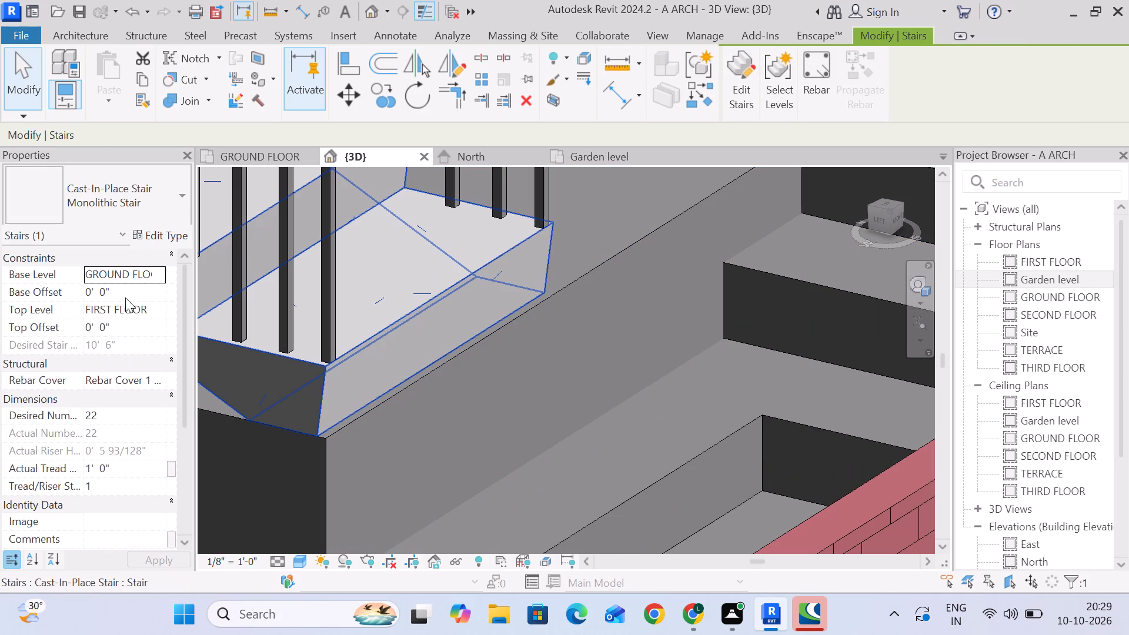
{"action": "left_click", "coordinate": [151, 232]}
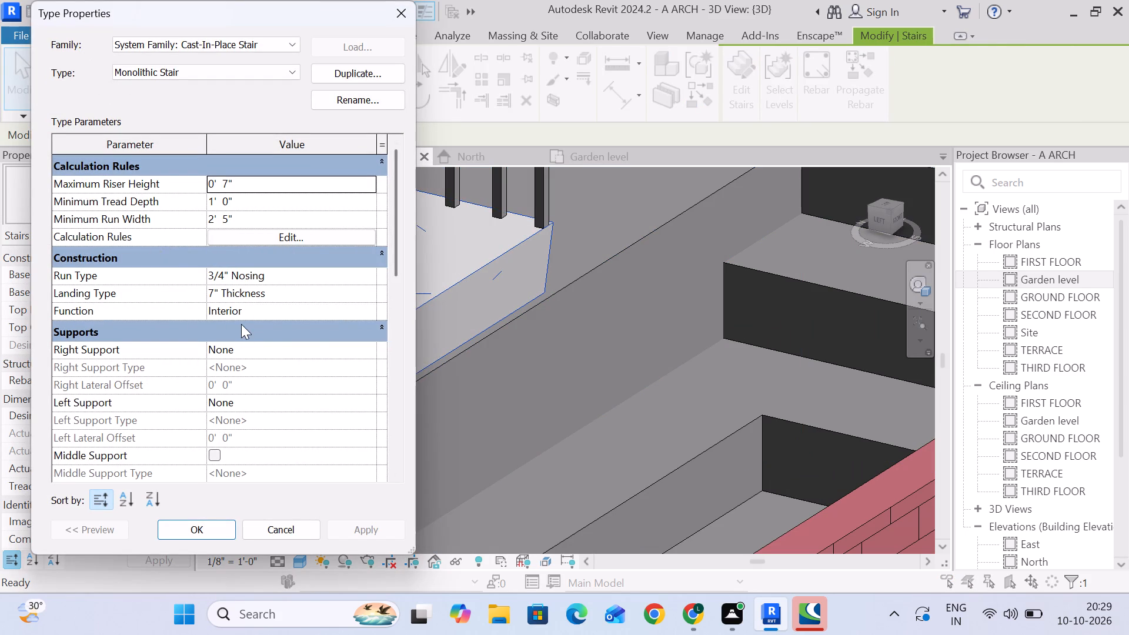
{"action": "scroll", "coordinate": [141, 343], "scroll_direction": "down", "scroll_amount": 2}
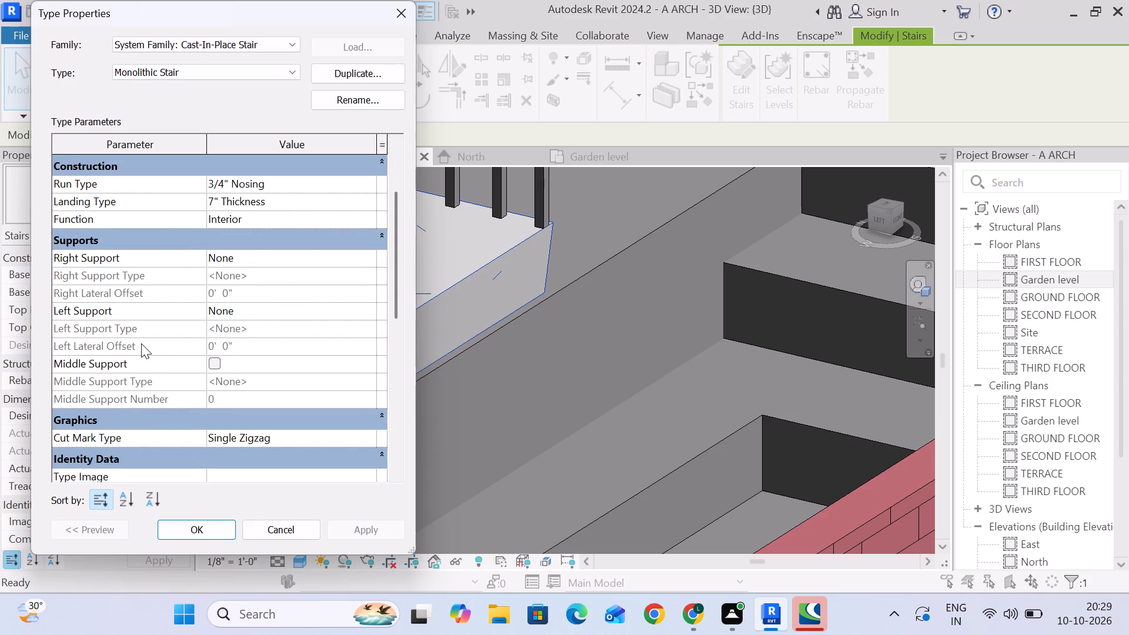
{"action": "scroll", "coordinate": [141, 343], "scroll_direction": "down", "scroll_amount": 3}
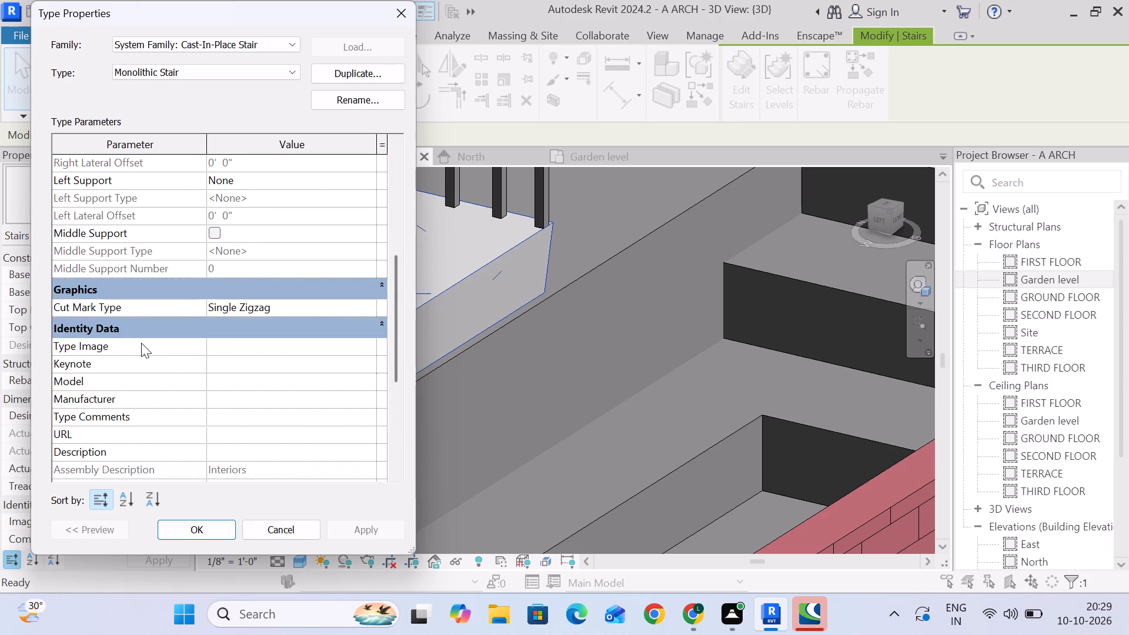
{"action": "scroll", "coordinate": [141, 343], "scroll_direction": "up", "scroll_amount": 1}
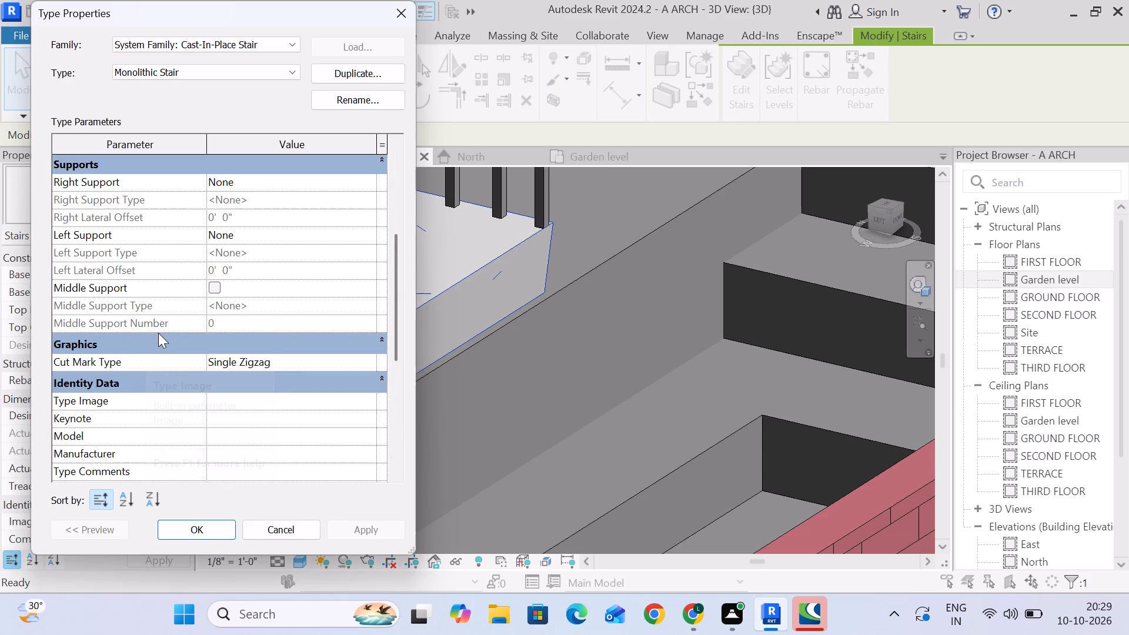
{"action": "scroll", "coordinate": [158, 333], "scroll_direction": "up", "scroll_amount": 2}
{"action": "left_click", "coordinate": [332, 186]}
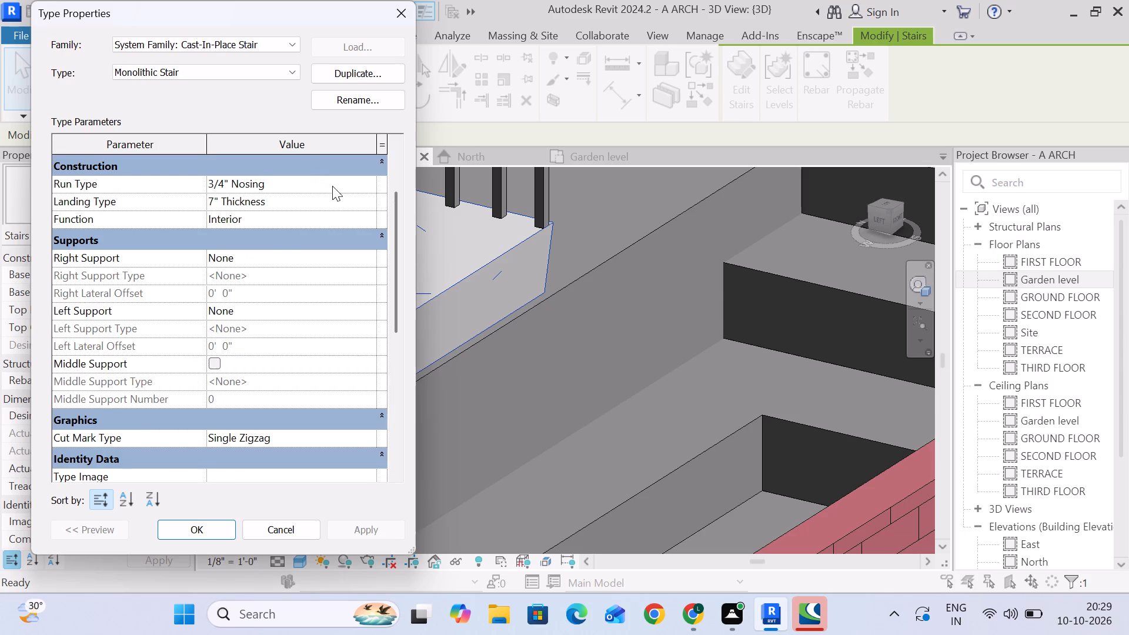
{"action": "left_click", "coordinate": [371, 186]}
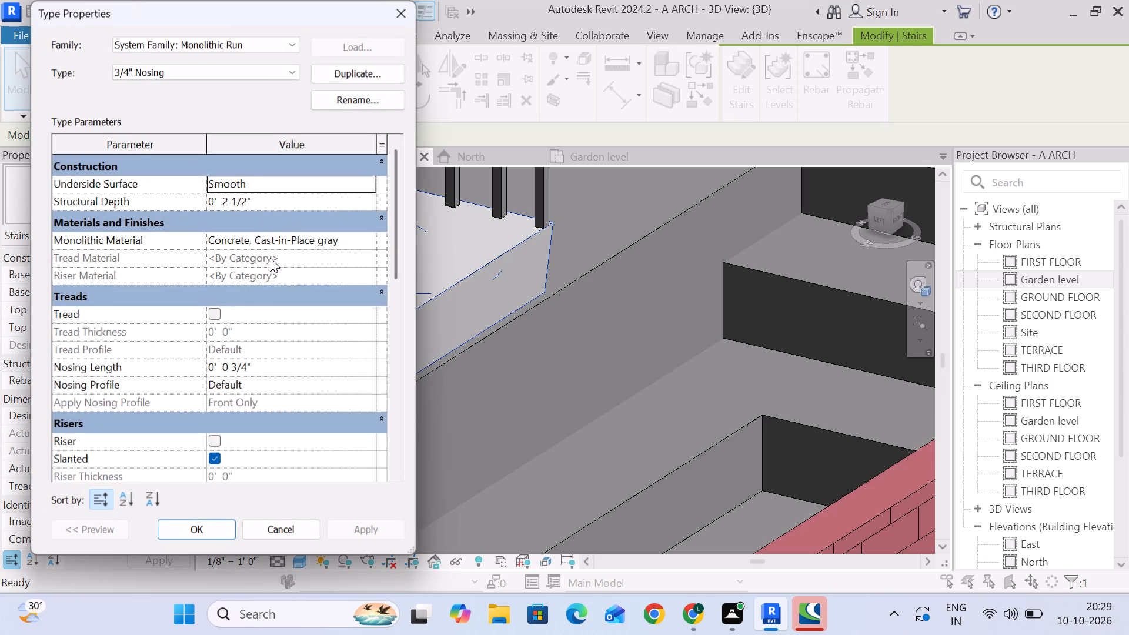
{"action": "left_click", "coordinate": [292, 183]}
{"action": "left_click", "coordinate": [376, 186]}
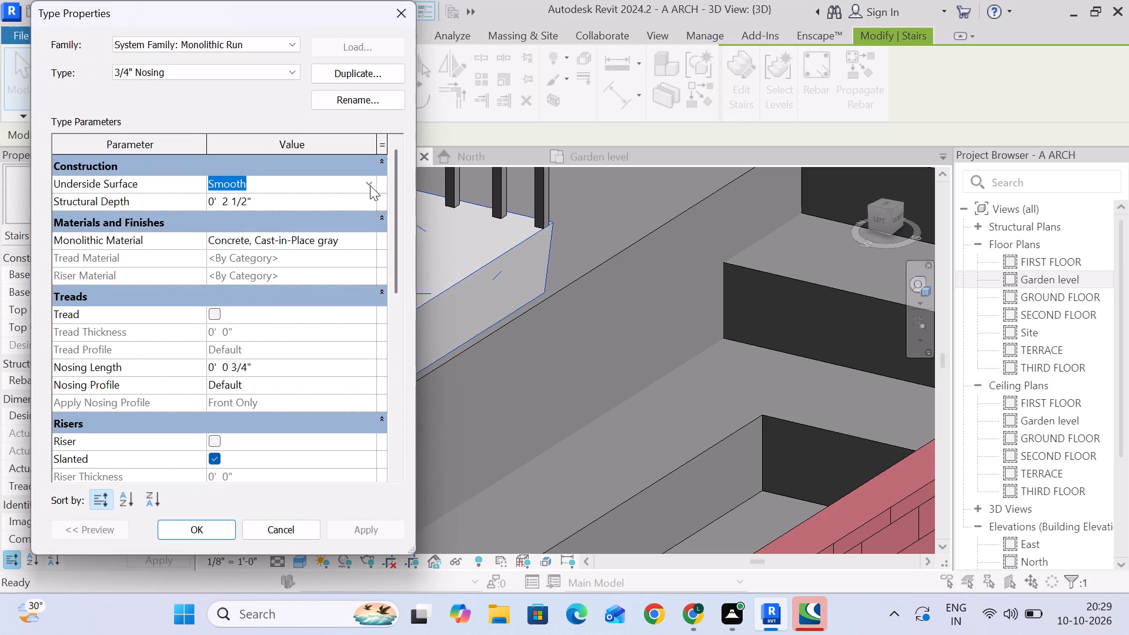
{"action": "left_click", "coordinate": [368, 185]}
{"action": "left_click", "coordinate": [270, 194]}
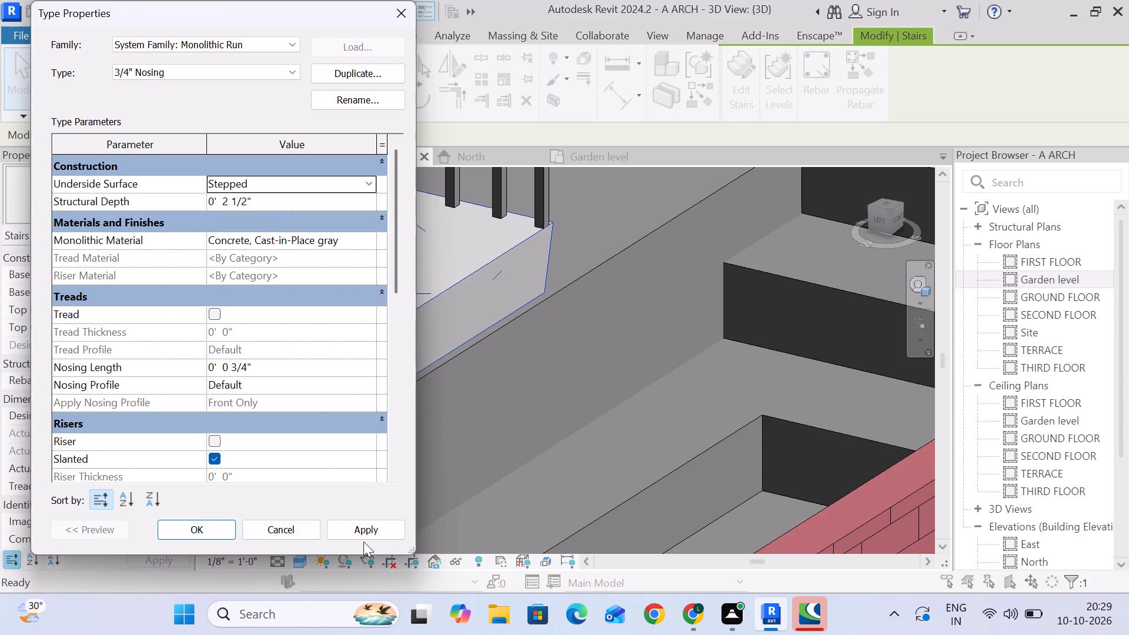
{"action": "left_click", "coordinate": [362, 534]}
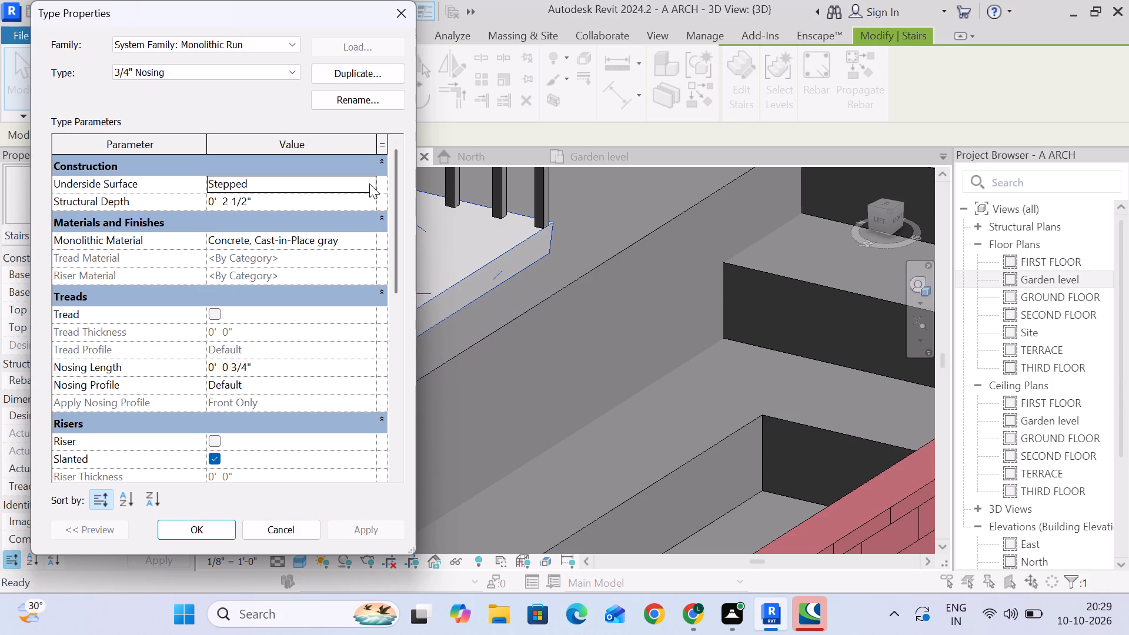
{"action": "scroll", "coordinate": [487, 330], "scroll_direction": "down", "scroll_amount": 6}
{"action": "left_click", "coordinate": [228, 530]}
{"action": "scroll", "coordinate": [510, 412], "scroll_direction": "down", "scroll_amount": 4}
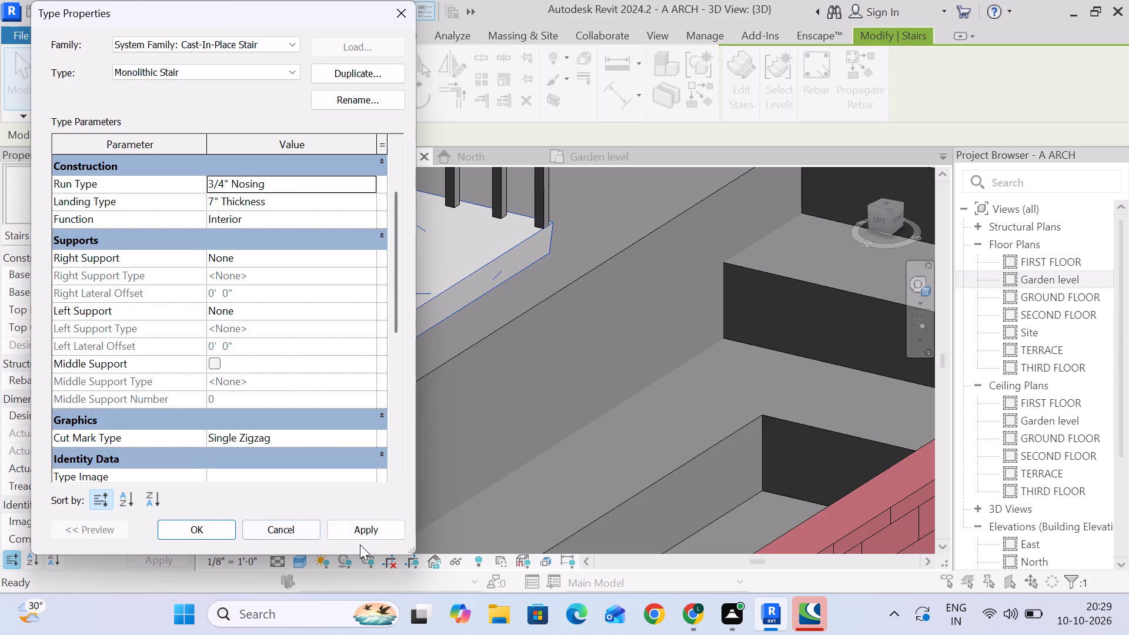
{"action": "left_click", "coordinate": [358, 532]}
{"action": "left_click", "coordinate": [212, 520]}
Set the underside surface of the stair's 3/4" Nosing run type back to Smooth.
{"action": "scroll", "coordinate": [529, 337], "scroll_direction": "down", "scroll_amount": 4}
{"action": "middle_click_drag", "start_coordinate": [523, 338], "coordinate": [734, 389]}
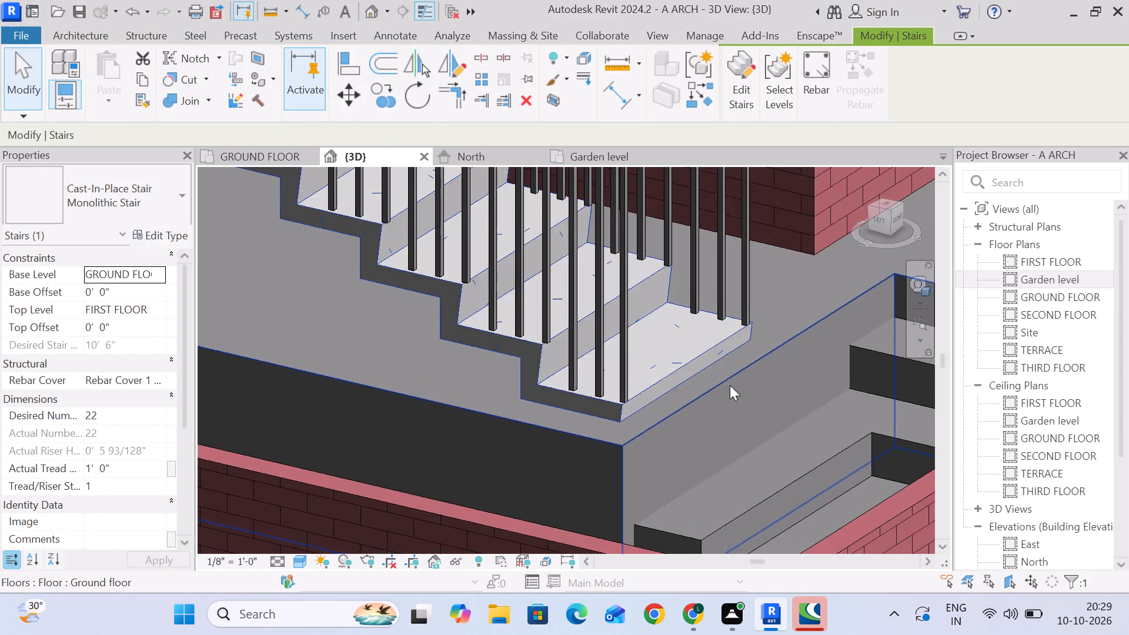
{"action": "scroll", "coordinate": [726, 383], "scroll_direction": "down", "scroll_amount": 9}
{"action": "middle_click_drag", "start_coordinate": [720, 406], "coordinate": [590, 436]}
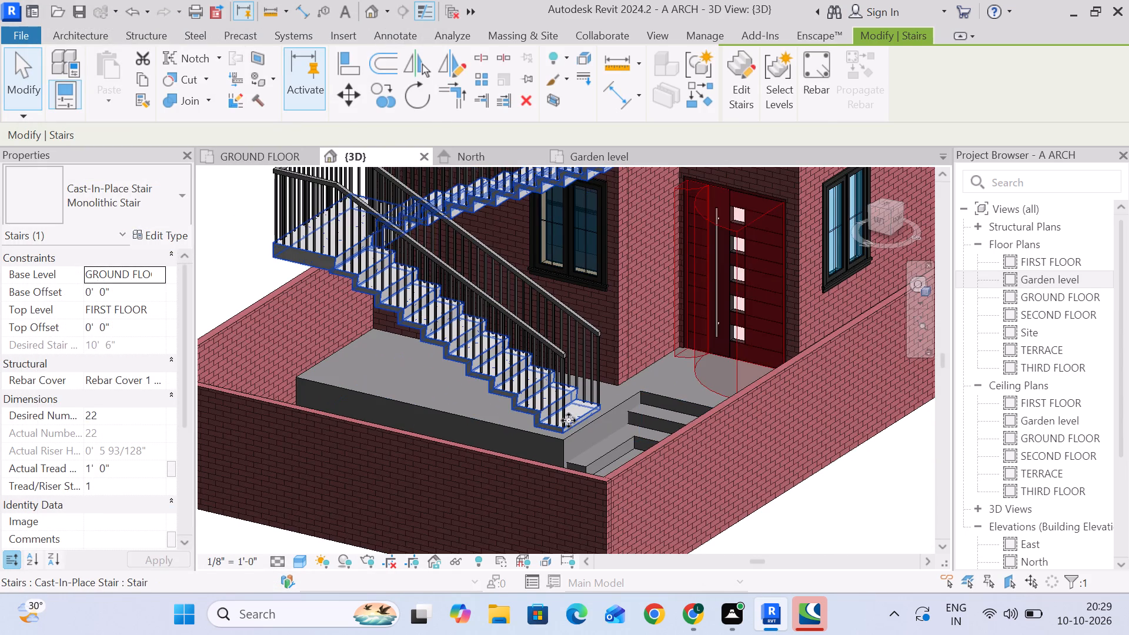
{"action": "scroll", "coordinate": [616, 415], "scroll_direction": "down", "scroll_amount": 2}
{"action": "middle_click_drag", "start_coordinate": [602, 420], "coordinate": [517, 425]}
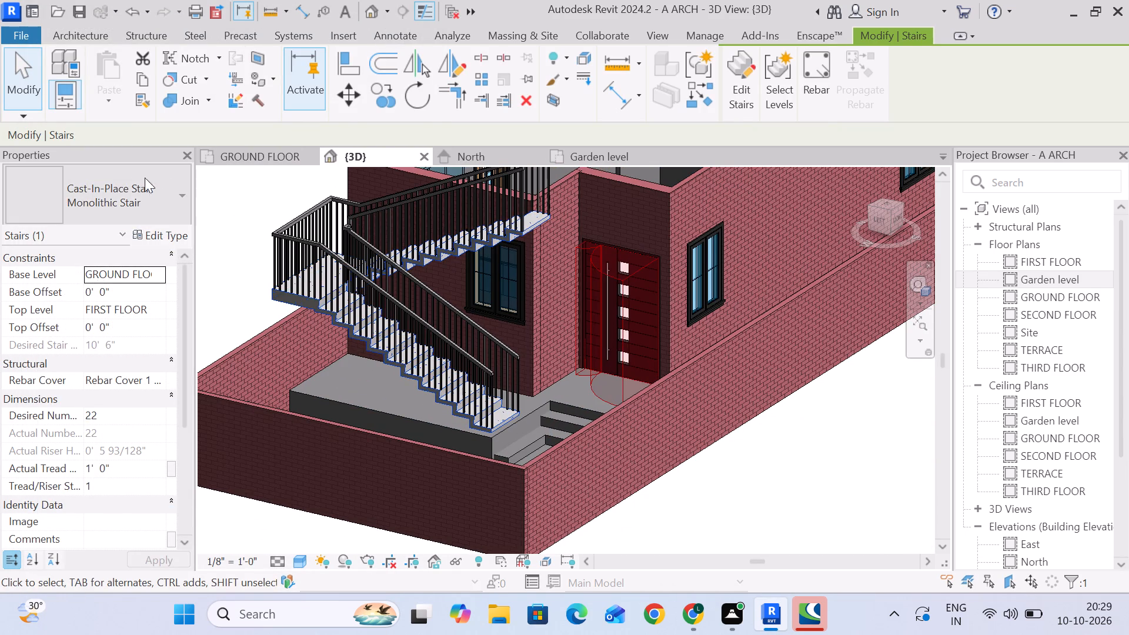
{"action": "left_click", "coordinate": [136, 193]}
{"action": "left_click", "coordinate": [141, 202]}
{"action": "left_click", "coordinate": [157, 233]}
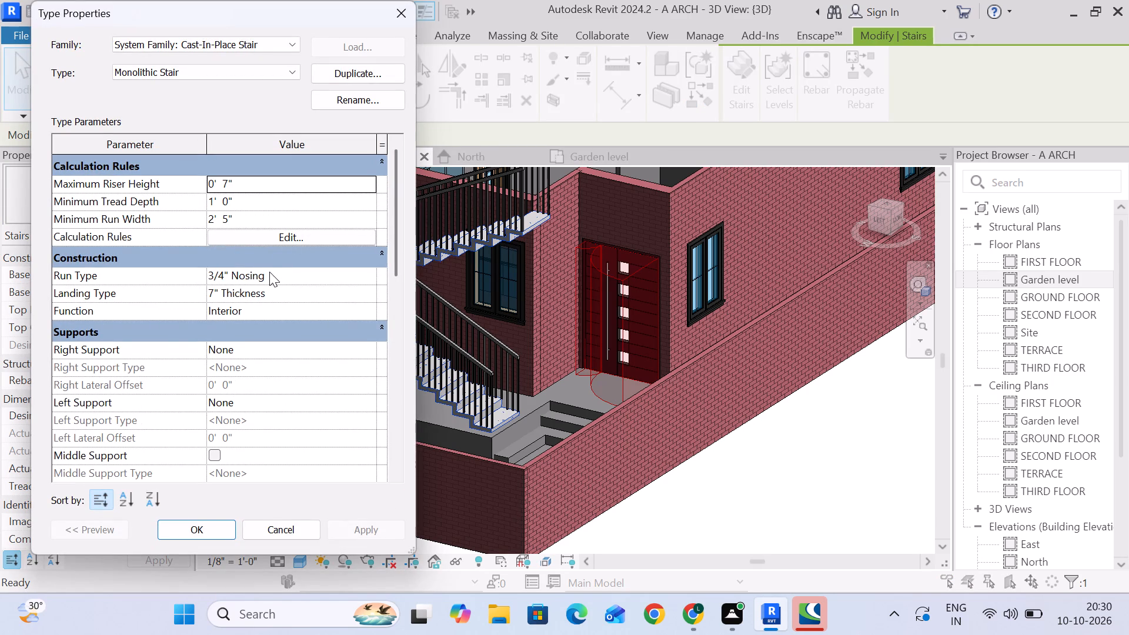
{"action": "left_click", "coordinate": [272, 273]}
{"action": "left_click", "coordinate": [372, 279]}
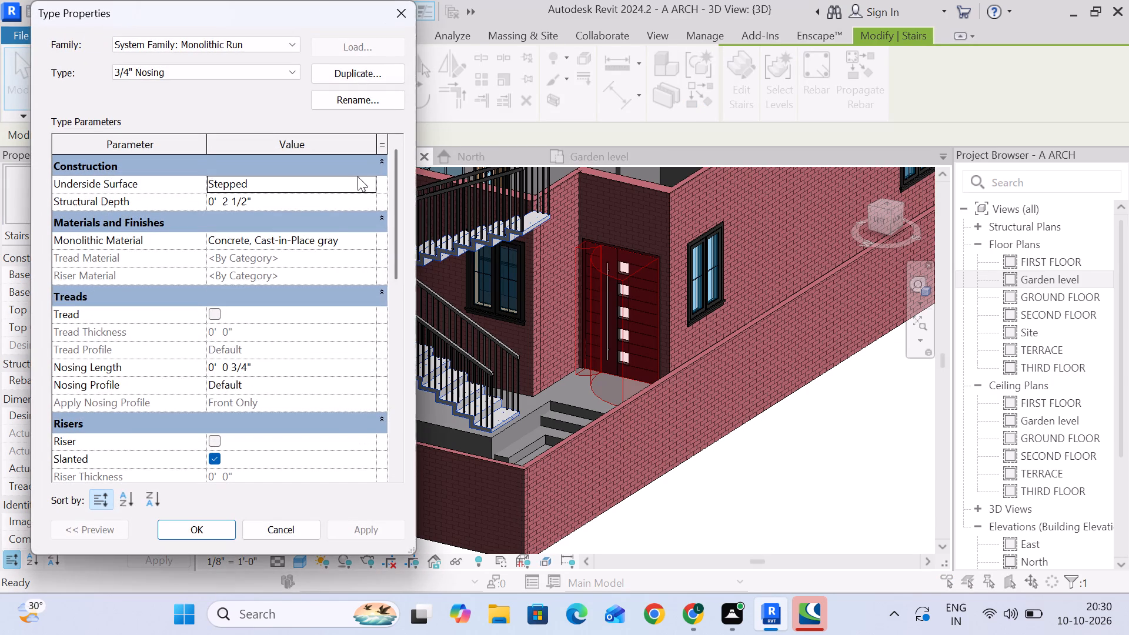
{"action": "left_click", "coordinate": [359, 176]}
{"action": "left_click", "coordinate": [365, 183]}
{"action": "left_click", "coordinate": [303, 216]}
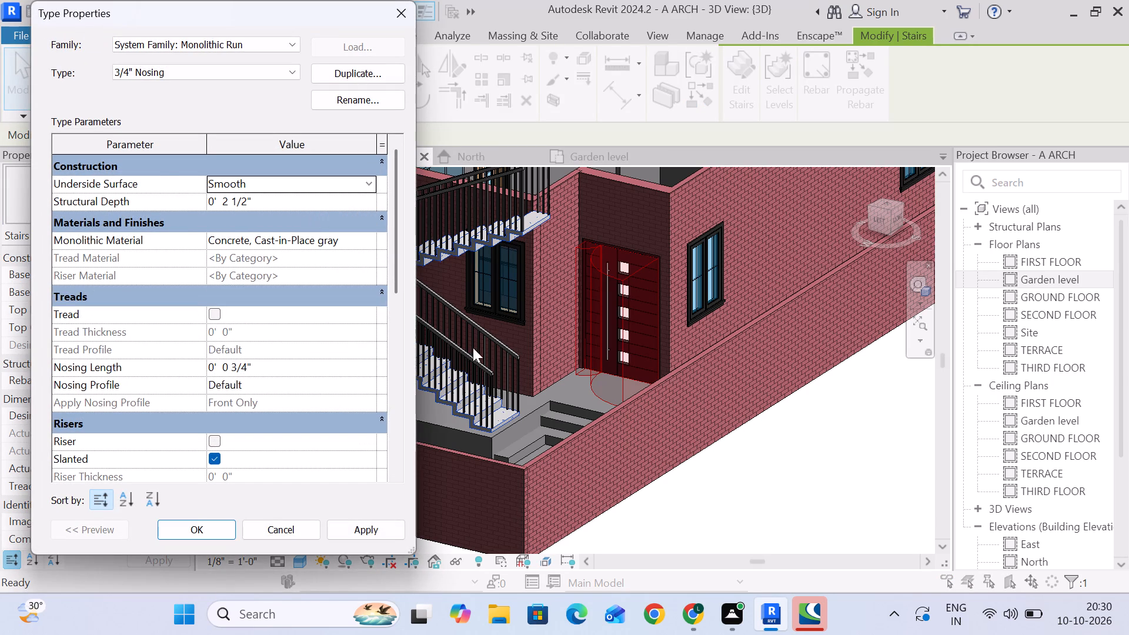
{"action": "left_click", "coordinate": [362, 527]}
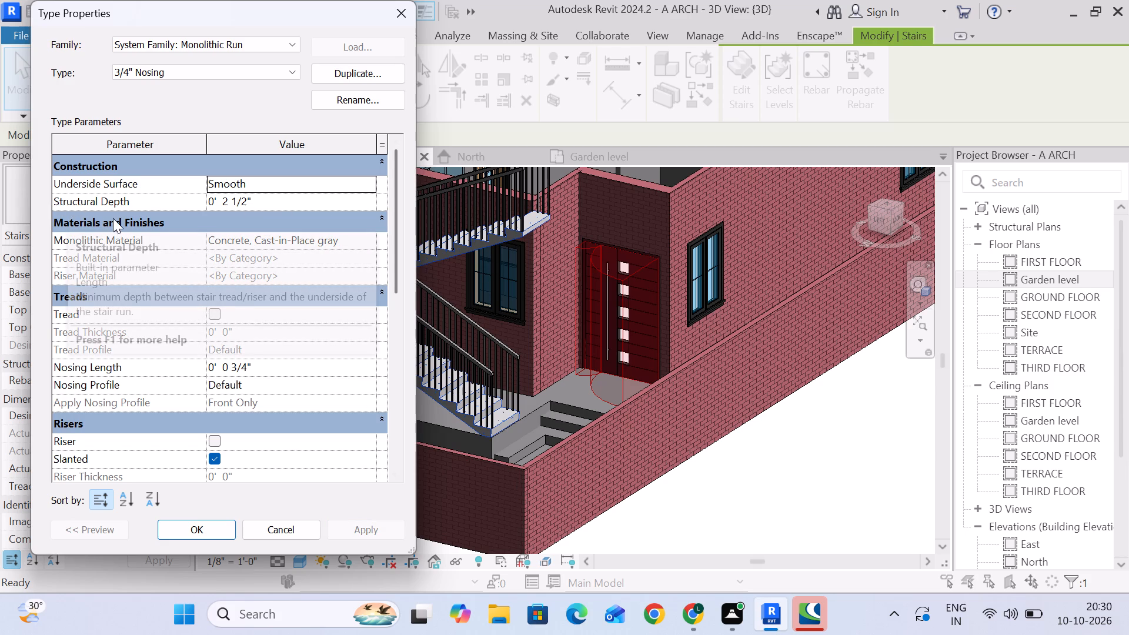
Set the nosing length of the stair's 3/4" Nosing run type to 0 and apply it to the monolithic stair.
{"action": "scroll", "coordinate": [130, 283], "scroll_direction": "down", "scroll_amount": 1}
{"action": "left_click", "coordinate": [295, 330]}
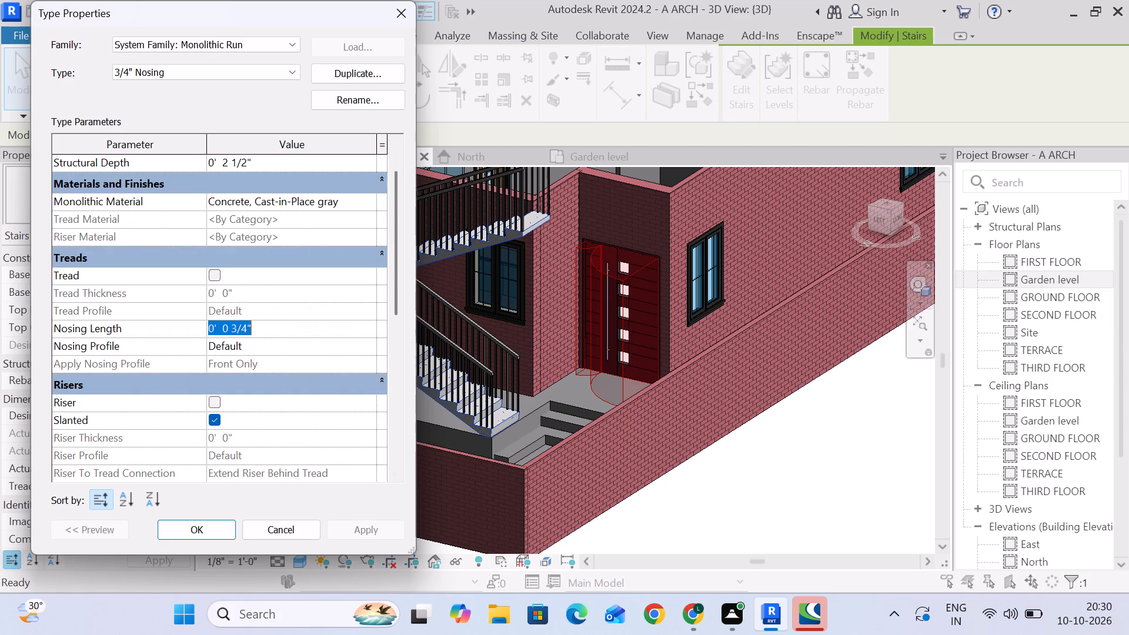
{"action": "key", "text": "Return"}
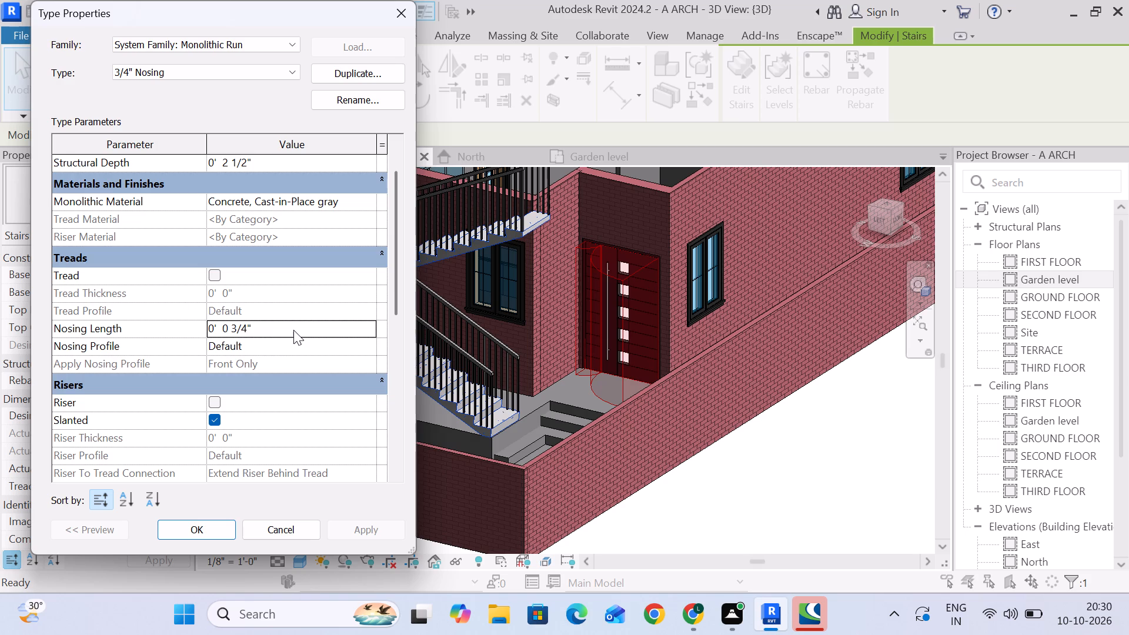
{"action": "left_click", "coordinate": [290, 334]}
{"action": "key", "text": "0"}
{"action": "key", "text": "Return"}
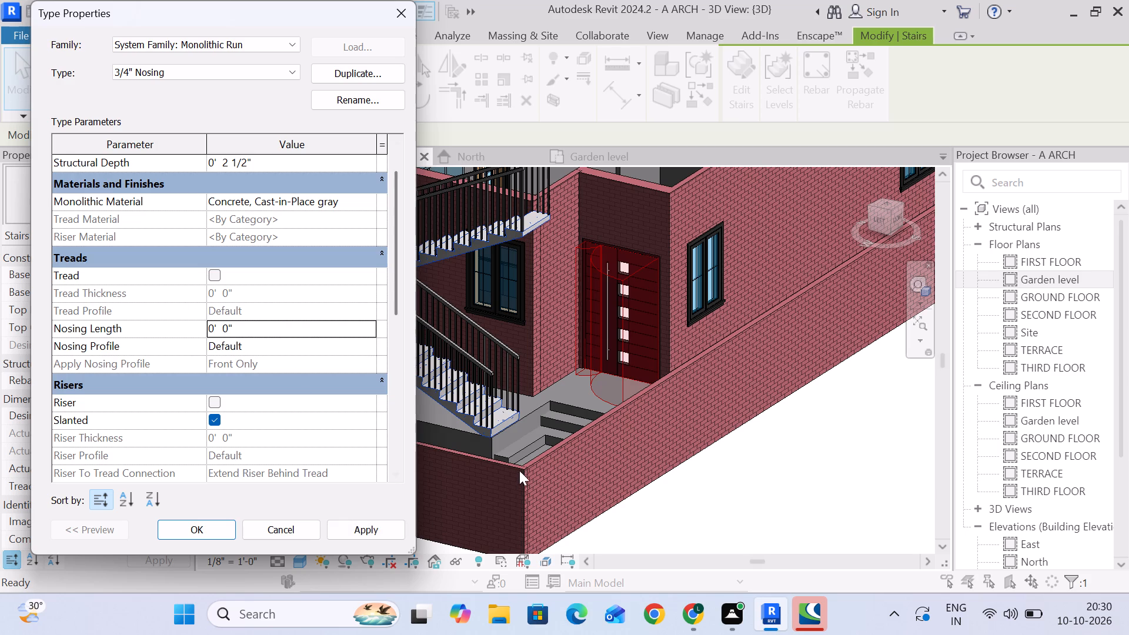
{"action": "left_click", "coordinate": [346, 528]}
{"action": "scroll", "coordinate": [469, 439], "scroll_direction": "up", "scroll_amount": 2}
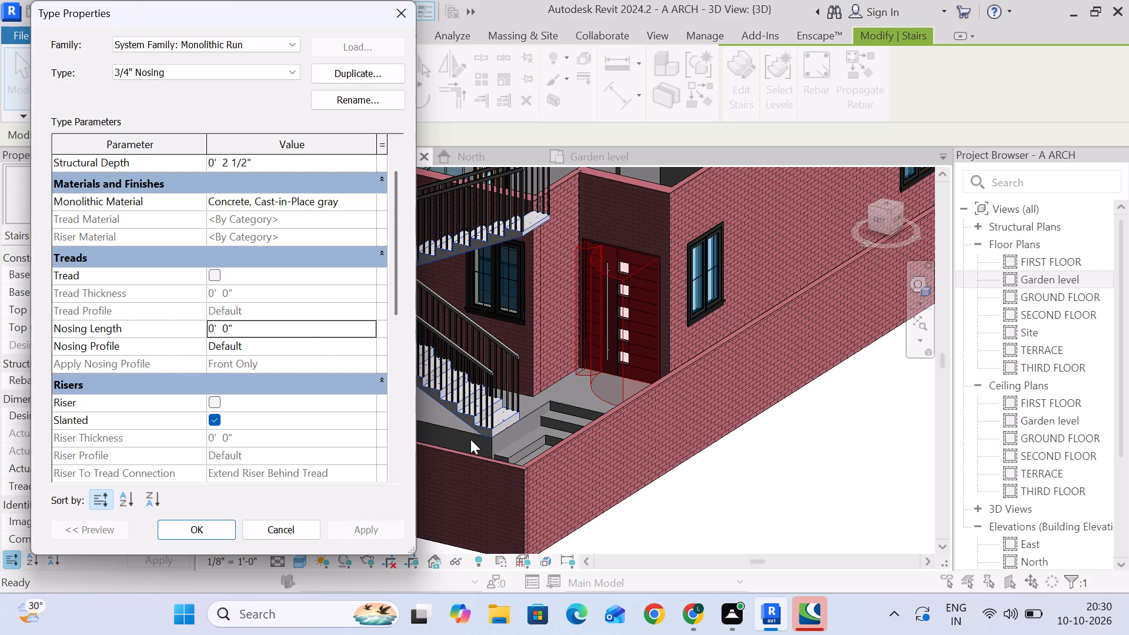
{"action": "scroll", "coordinate": [470, 439], "scroll_direction": "up", "scroll_amount": 4}
{"action": "left_click", "coordinate": [202, 529]}
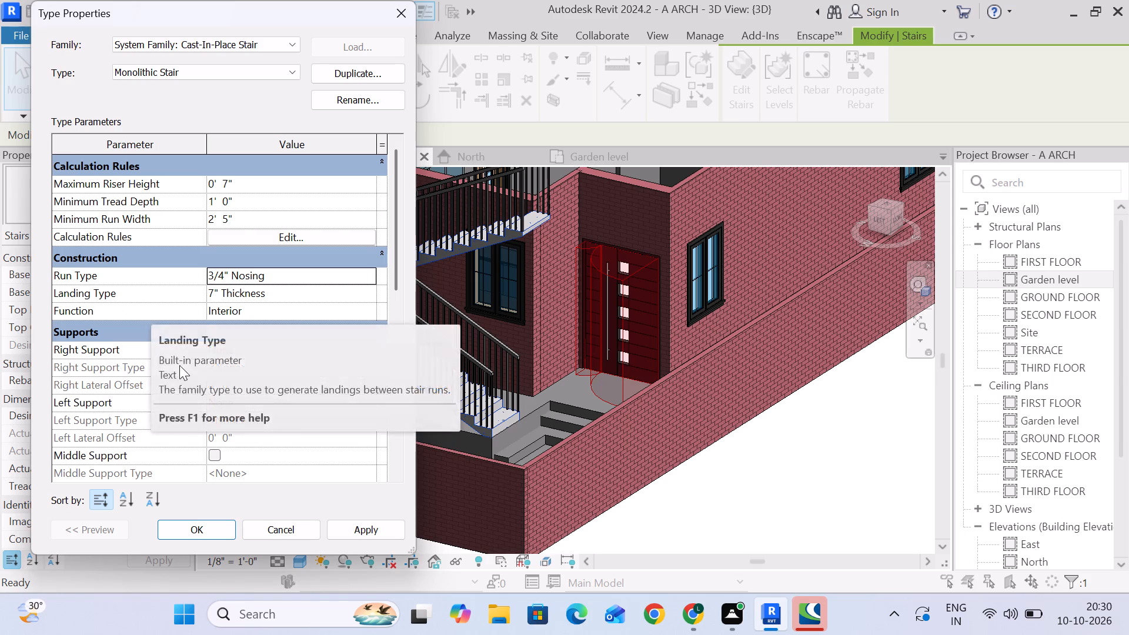
{"action": "left_click", "coordinate": [362, 533]}
{"action": "left_click", "coordinate": [218, 529]}
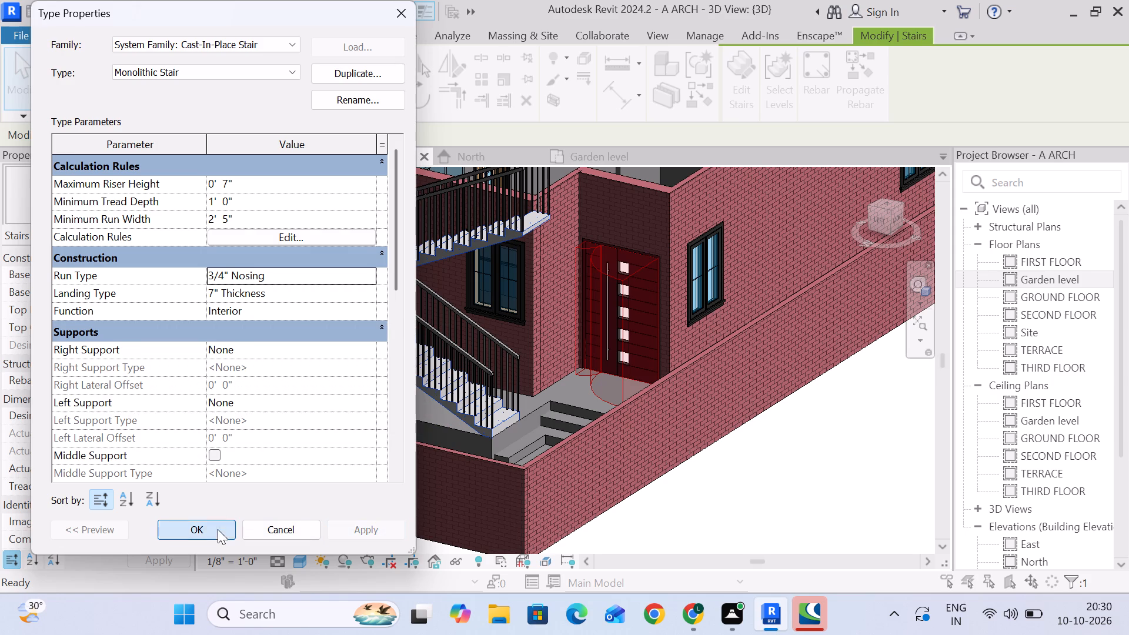
Examine in 3D how the foot of the lower run meets the floor slab edge above the entrance steps.
{"action": "scroll", "coordinate": [466, 410], "scroll_direction": "up", "scroll_amount": 5}
{"action": "scroll", "coordinate": [540, 435], "scroll_direction": "up", "scroll_amount": 5}
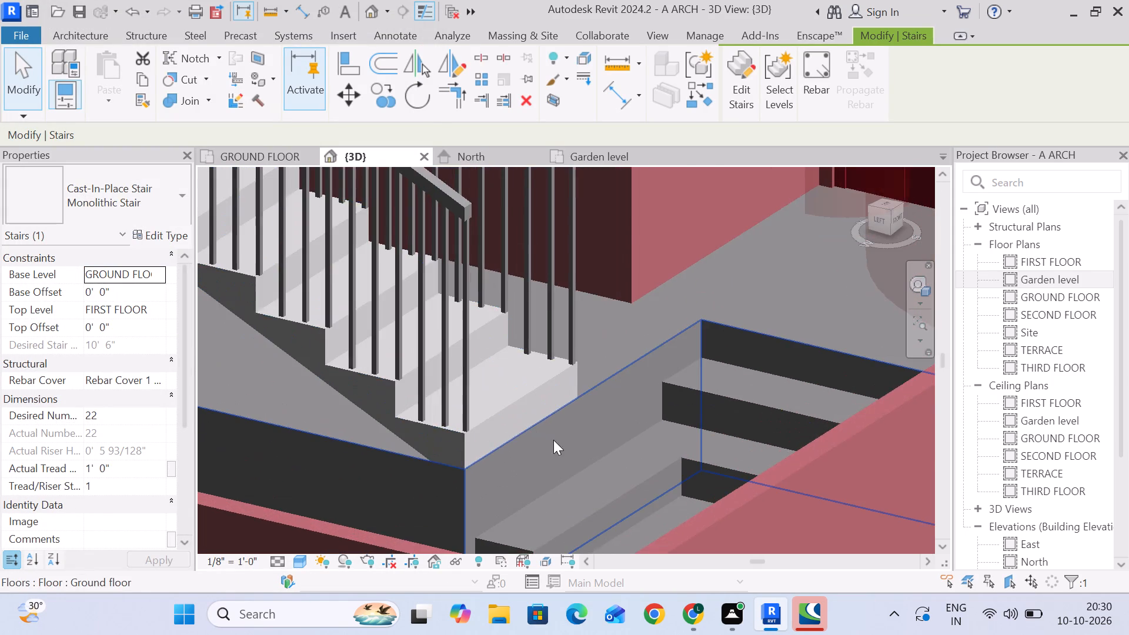
{"action": "middle_click_drag", "start_coordinate": [567, 442], "coordinate": [479, 393]}
{"action": "scroll", "coordinate": [471, 388], "scroll_direction": "up", "scroll_amount": 5}
{"action": "scroll", "coordinate": [468, 377], "scroll_direction": "down", "scroll_amount": 6}
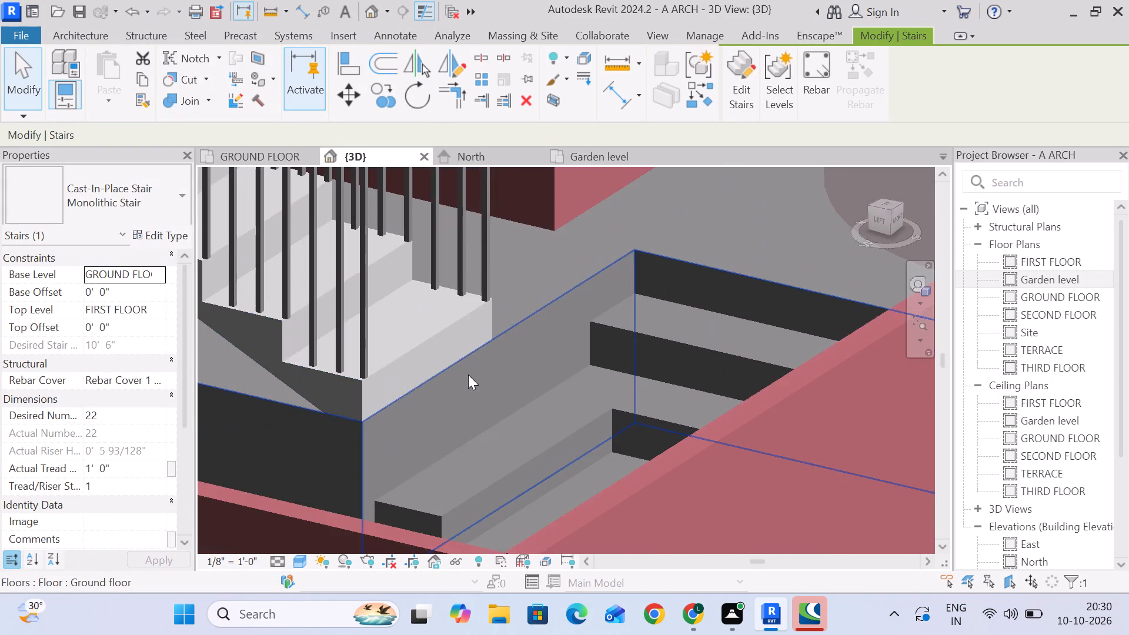
{"action": "scroll", "coordinate": [468, 375], "scroll_direction": "down", "scroll_amount": 10}
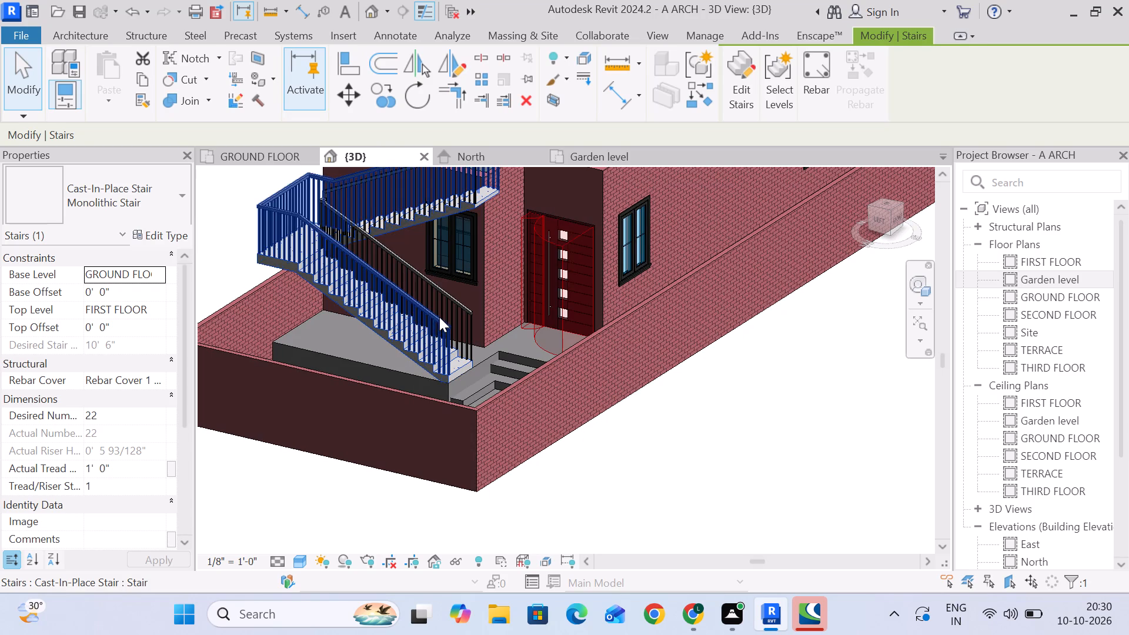
Check the railing types available for the monolithic stair and inspect its outer and inner handrails in 3D.
{"action": "left_click", "coordinate": [439, 317]}
{"action": "left_click", "coordinate": [157, 213]}
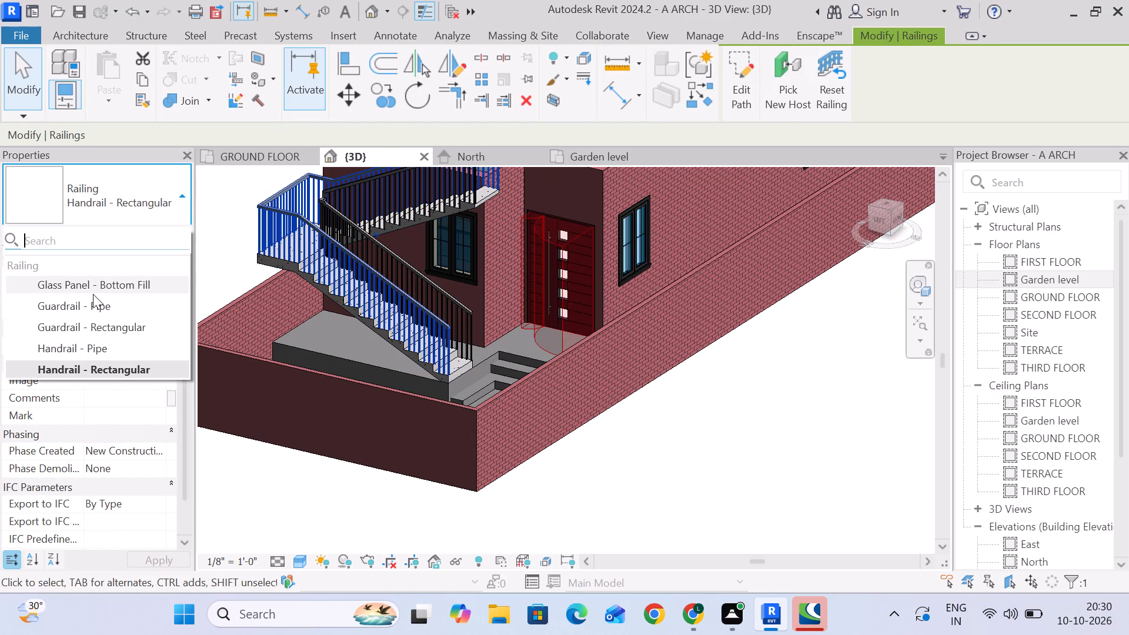
{"action": "scroll", "coordinate": [89, 352], "scroll_direction": "down", "scroll_amount": 4}
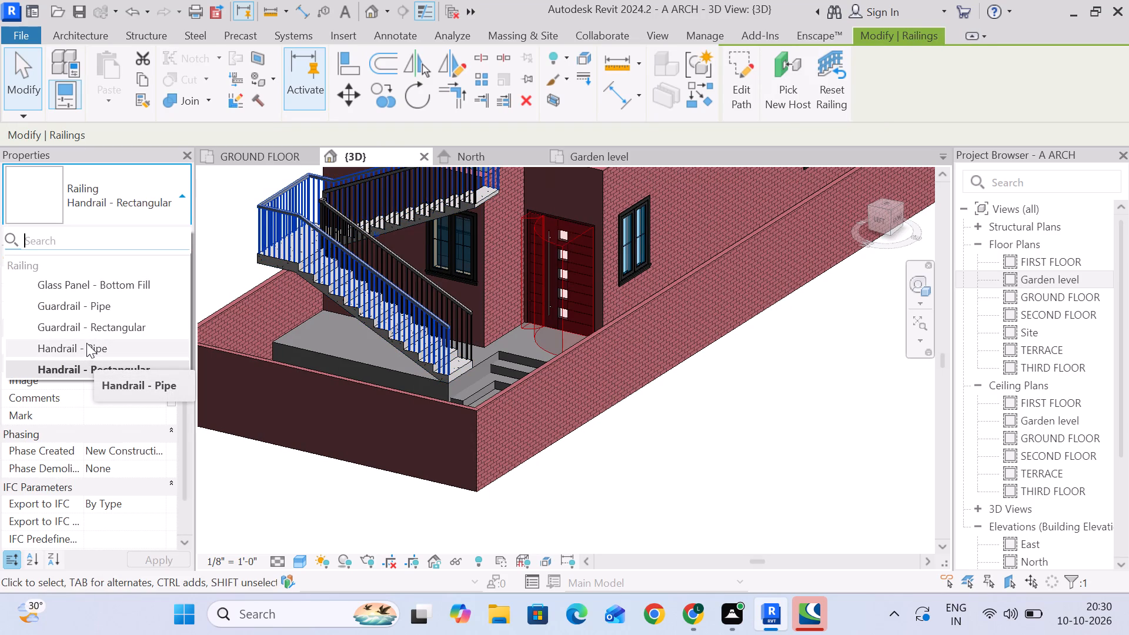
{"action": "scroll", "coordinate": [306, 198], "scroll_direction": "up", "scroll_amount": 4}
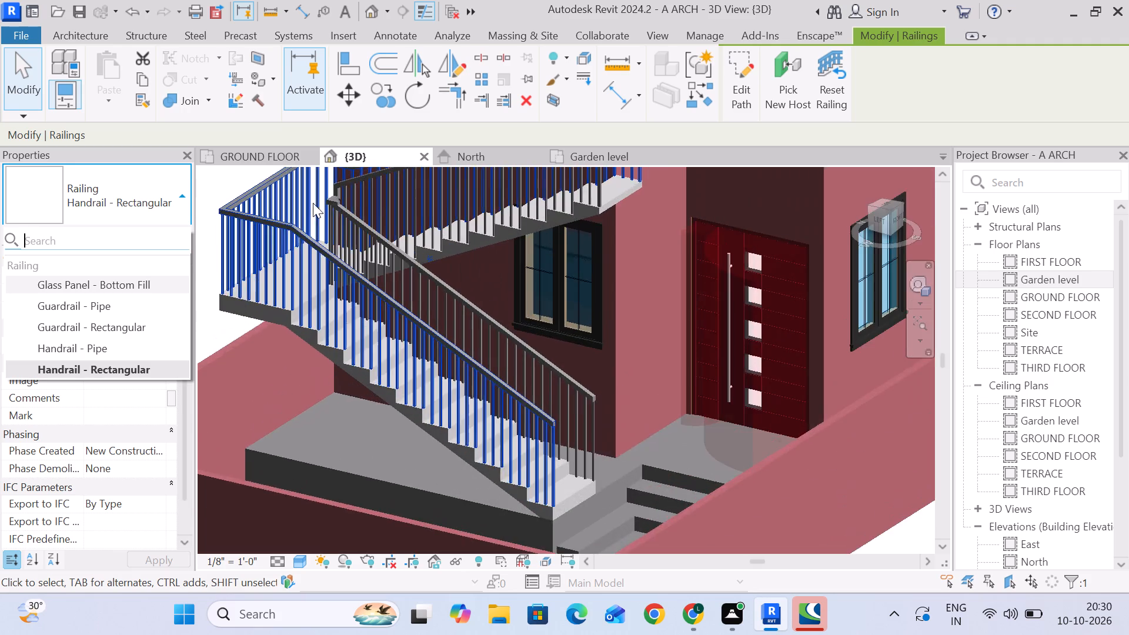
{"action": "scroll", "coordinate": [330, 220], "scroll_direction": "up", "scroll_amount": 5}
{"action": "middle_click_drag", "start_coordinate": [330, 222], "coordinate": [326, 350]}
{"action": "scroll", "coordinate": [335, 339], "scroll_direction": "down", "scroll_amount": 3}
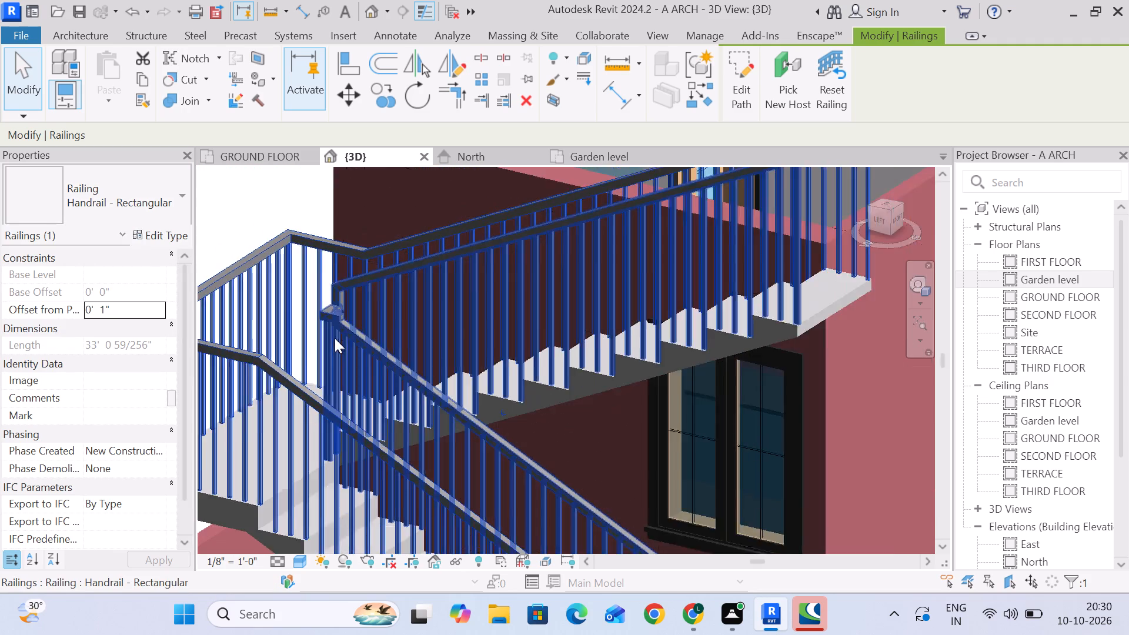
{"action": "scroll", "coordinate": [335, 338], "scroll_direction": "down", "scroll_amount": 2}
{"action": "scroll", "coordinate": [96, 370], "scroll_direction": "down", "scroll_amount": 4}
{"action": "scroll", "coordinate": [113, 323], "scroll_direction": "up", "scroll_amount": 4}
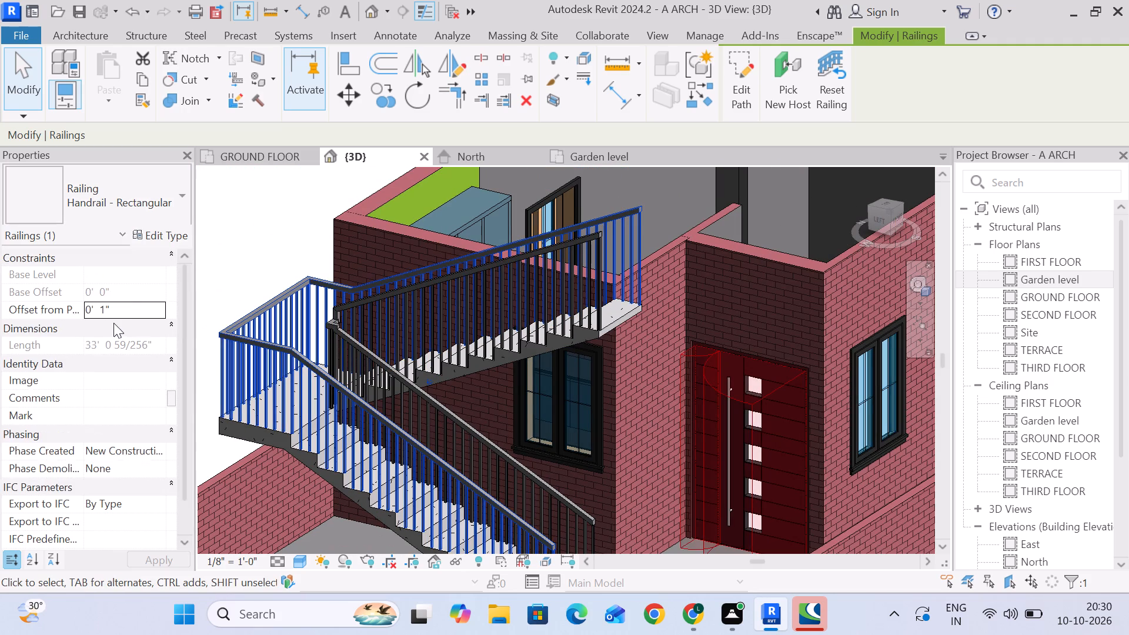
{"action": "left_click", "coordinate": [250, 233]}
{"action": "left_click", "coordinate": [340, 329]}
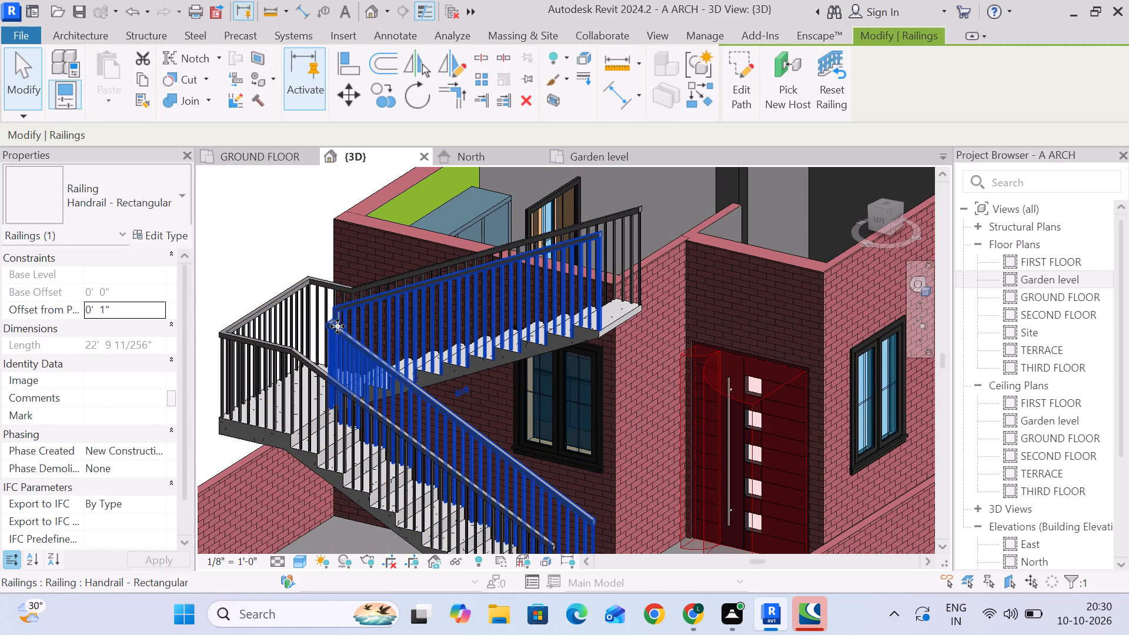
{"action": "left_click", "coordinate": [264, 190]}
Examine the stair, main entrance and boundary walls in 3D from several sides of the house.
{"action": "scroll", "coordinate": [278, 292], "scroll_direction": "down", "scroll_amount": 5}
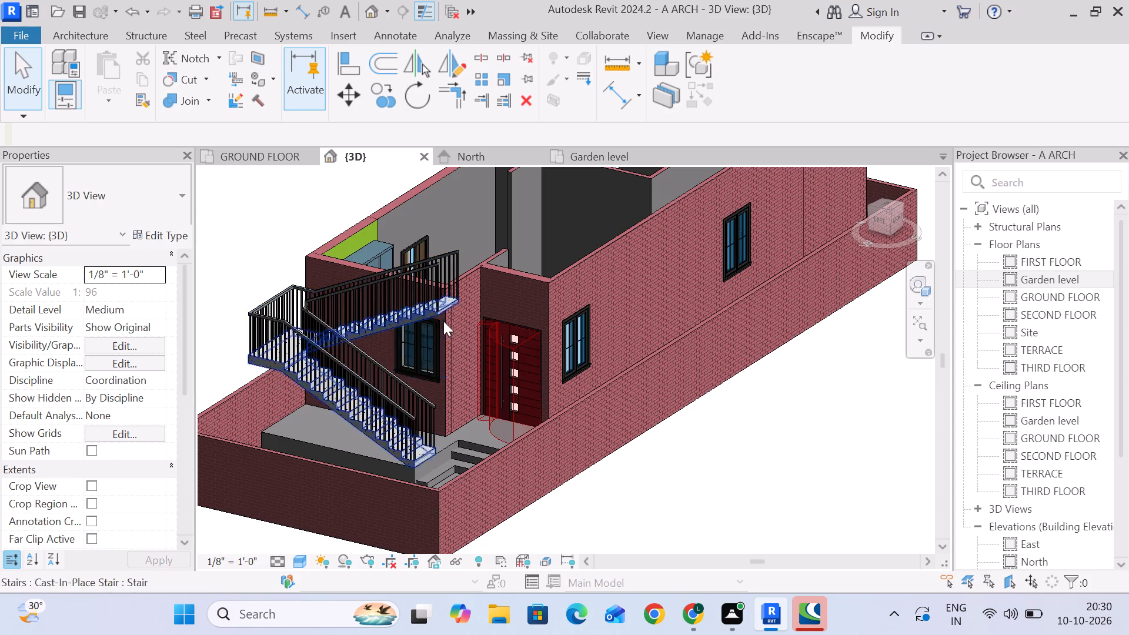
{"action": "scroll", "coordinate": [445, 320], "scroll_direction": "up", "scroll_amount": 3}
{"action": "scroll", "coordinate": [352, 344], "scroll_direction": "down", "scroll_amount": 2}
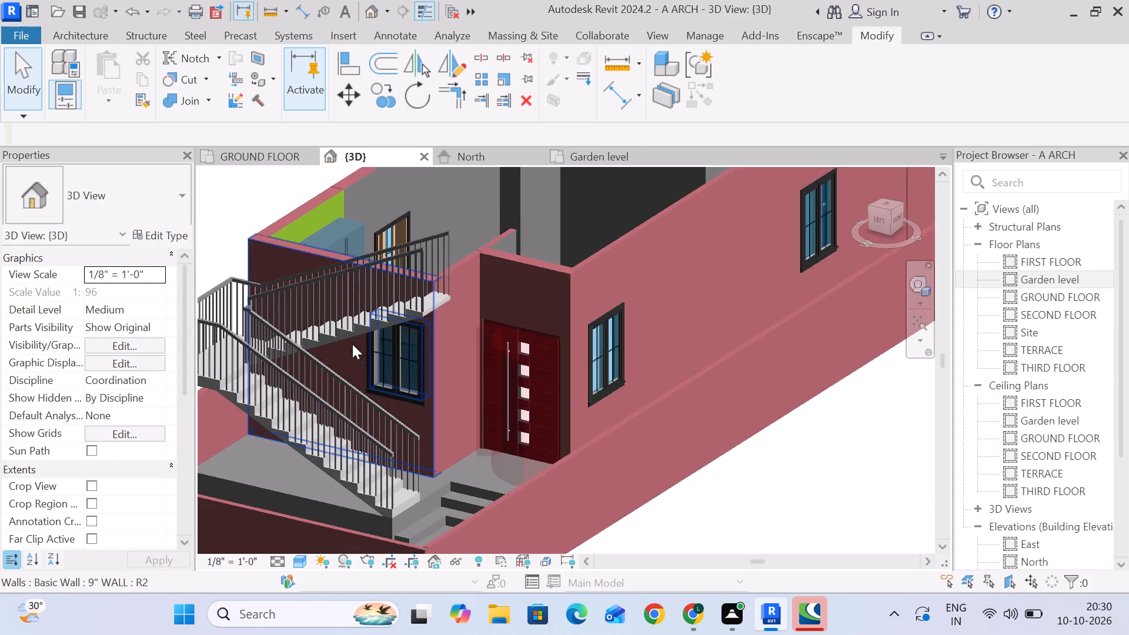
{"action": "middle_click_drag", "start_coordinate": [336, 344], "coordinate": [395, 260]}
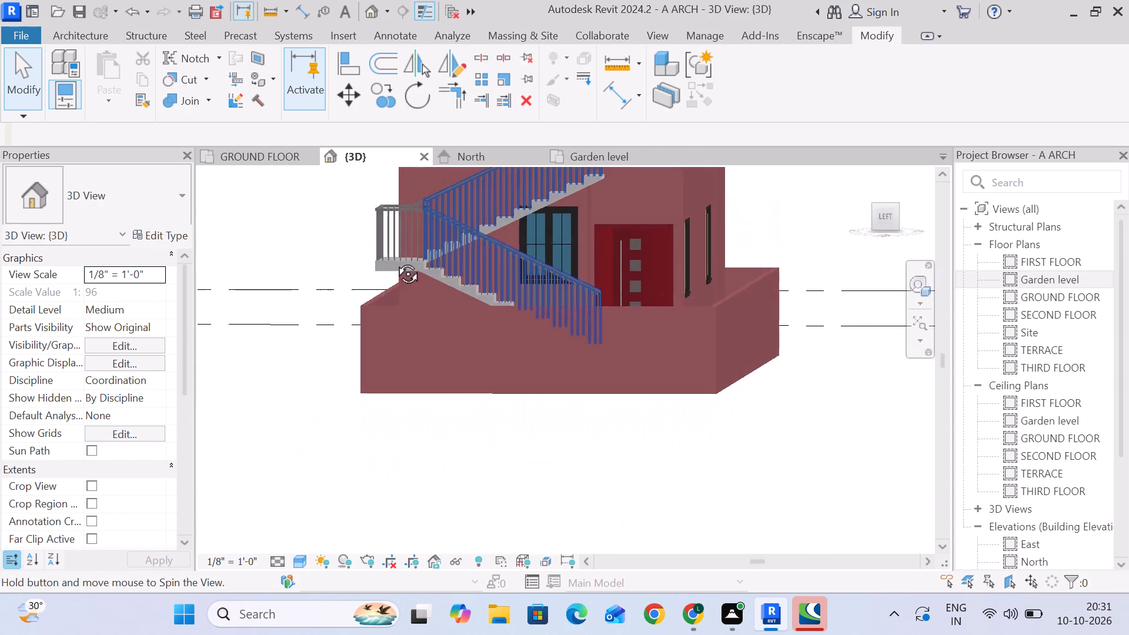
{"action": "middle_click_drag", "start_coordinate": [395, 260], "coordinate": [250, 370]}
{"action": "scroll", "coordinate": [380, 326], "scroll_direction": "down", "scroll_amount": 5}
{"action": "middle_click_drag", "start_coordinate": [446, 342], "coordinate": [423, 333]}
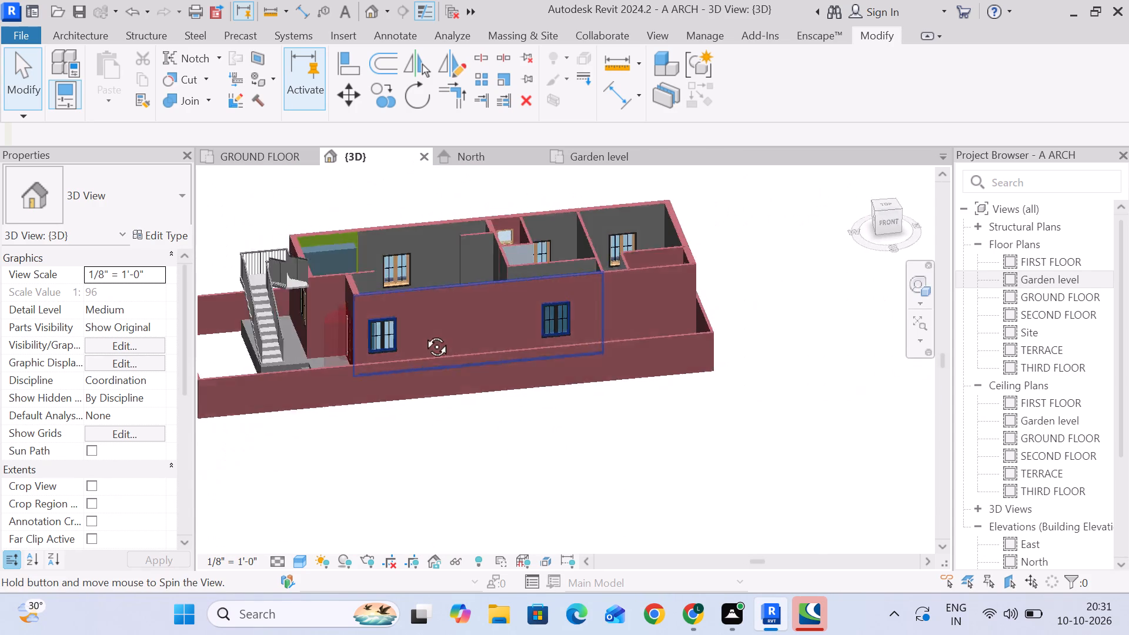
{"action": "middle_click_drag", "start_coordinate": [423, 333], "coordinate": [572, 378]}
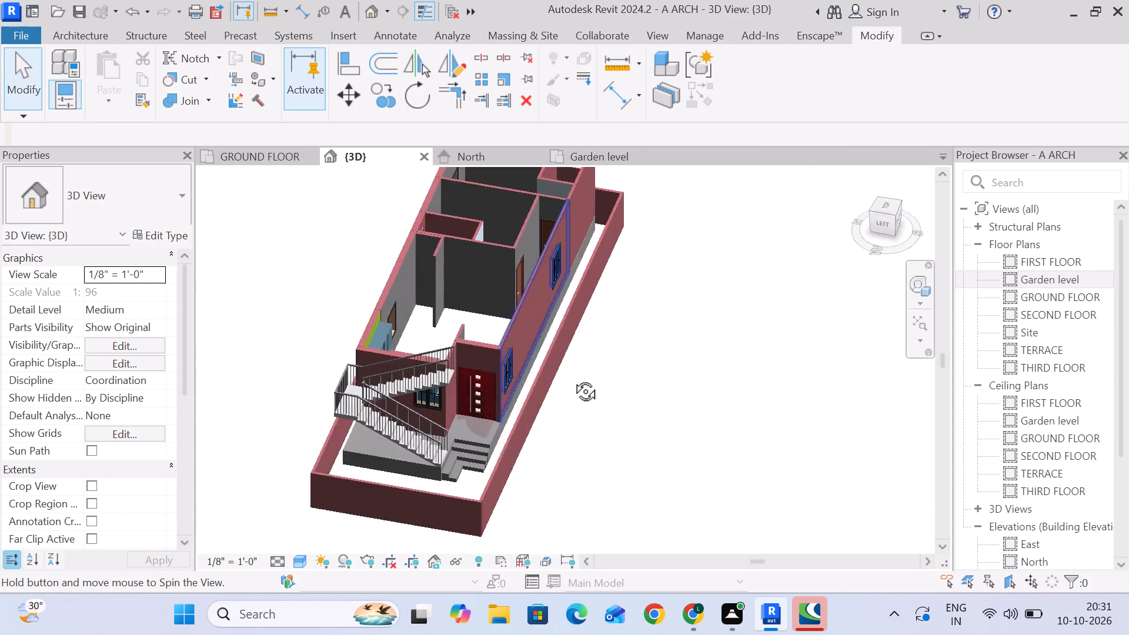
{"action": "middle_click_drag", "start_coordinate": [572, 378], "coordinate": [573, 378]}
{"action": "scroll", "coordinate": [502, 350], "scroll_direction": "up", "scroll_amount": 5}
{"action": "middle_click_drag", "start_coordinate": [561, 412], "coordinate": [470, 300]}
{"action": "scroll", "coordinate": [473, 315], "scroll_direction": "down", "scroll_amount": 10}
{"action": "middle_click_drag", "start_coordinate": [647, 394], "coordinate": [532, 451]}
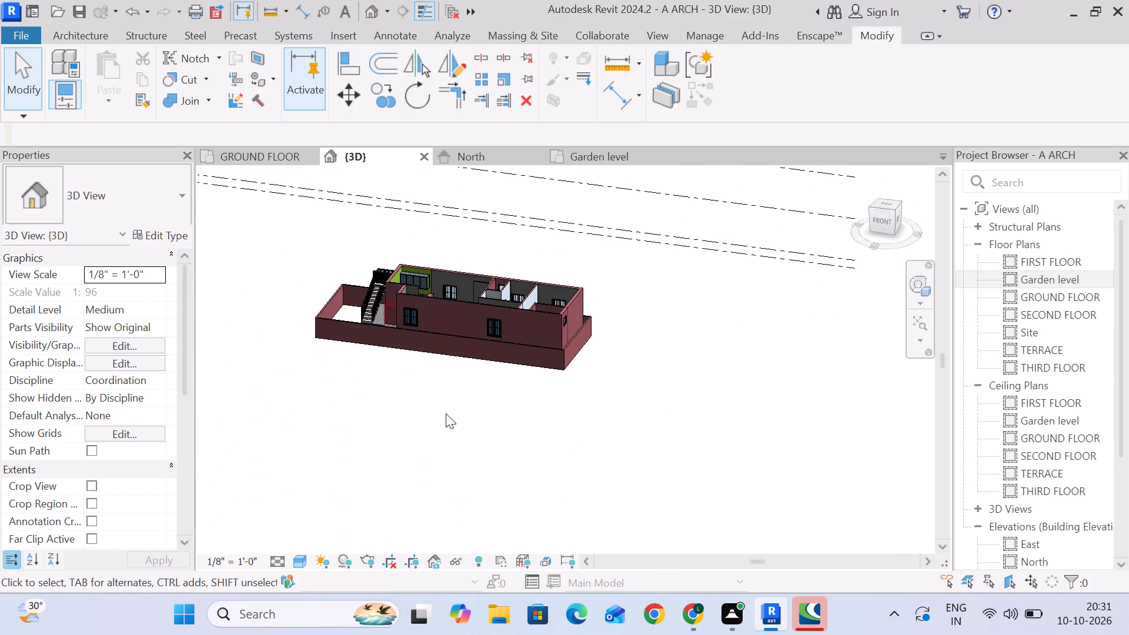
{"action": "middle_click_drag", "start_coordinate": [446, 412], "coordinate": [626, 382]}
{"action": "scroll", "coordinate": [516, 361], "scroll_direction": "up", "scroll_amount": 5}
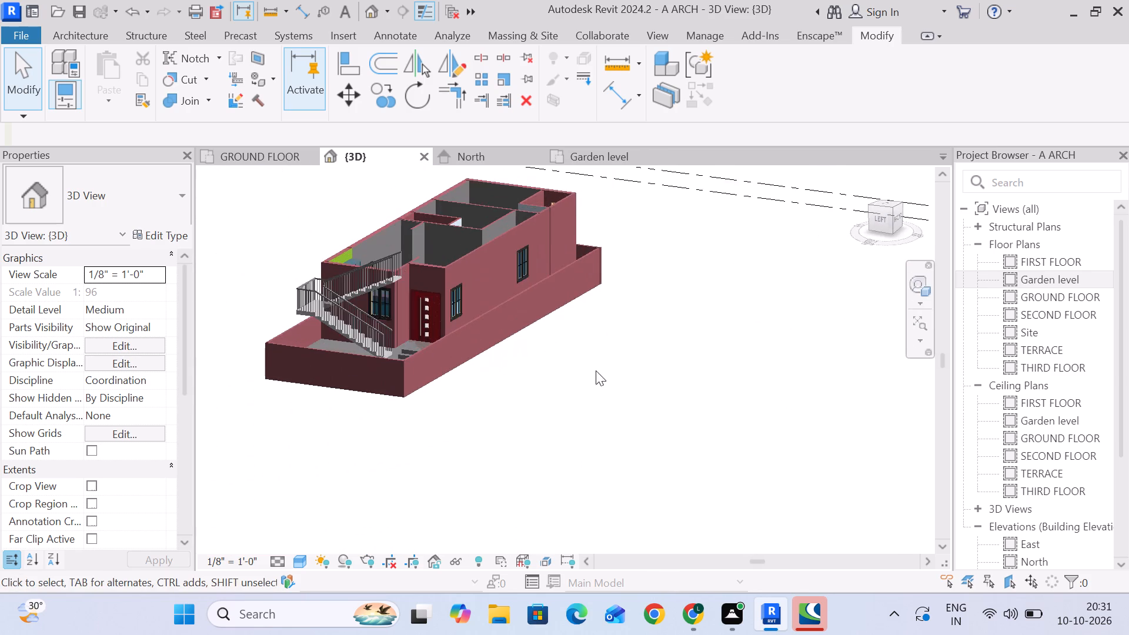
{"action": "middle_click_drag", "start_coordinate": [596, 370], "coordinate": [552, 370]}
{"action": "middle_click_drag", "start_coordinate": [533, 377], "coordinate": [659, 528]}
{"action": "scroll", "coordinate": [659, 528], "scroll_direction": "up", "scroll_amount": 1, "text": "shift"}
{"action": "scroll", "coordinate": [509, 486], "scroll_direction": "up", "scroll_amount": 5}
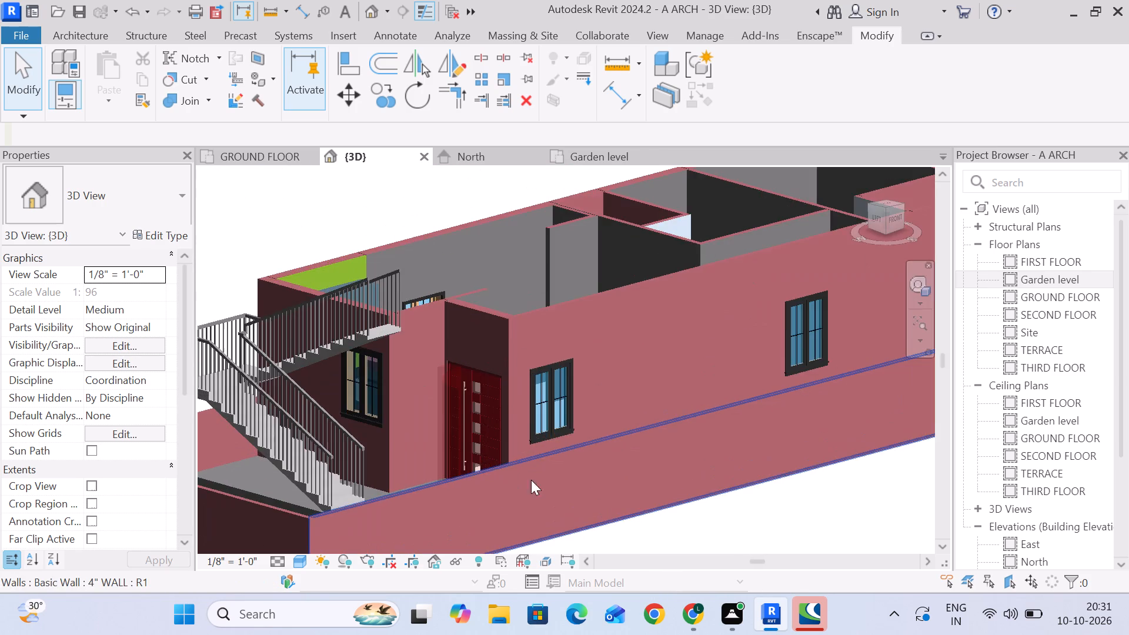
{"action": "middle_click_drag", "start_coordinate": [599, 480], "coordinate": [743, 400]}
{"action": "scroll", "coordinate": [648, 373], "scroll_direction": "up", "scroll_amount": 5}
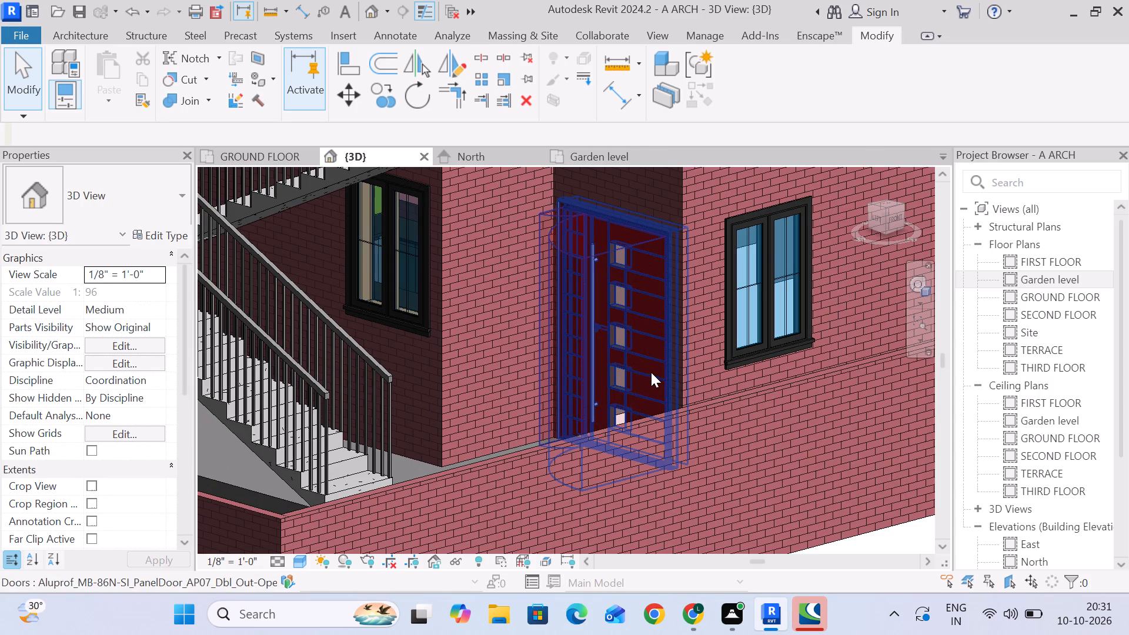
{"action": "middle_click_drag", "start_coordinate": [589, 374], "coordinate": [644, 326]}
{"action": "scroll", "coordinate": [477, 366], "scroll_direction": "down", "scroll_amount": 2}
{"action": "middle_click_drag", "start_coordinate": [480, 370], "coordinate": [539, 399], "text": "shift"}
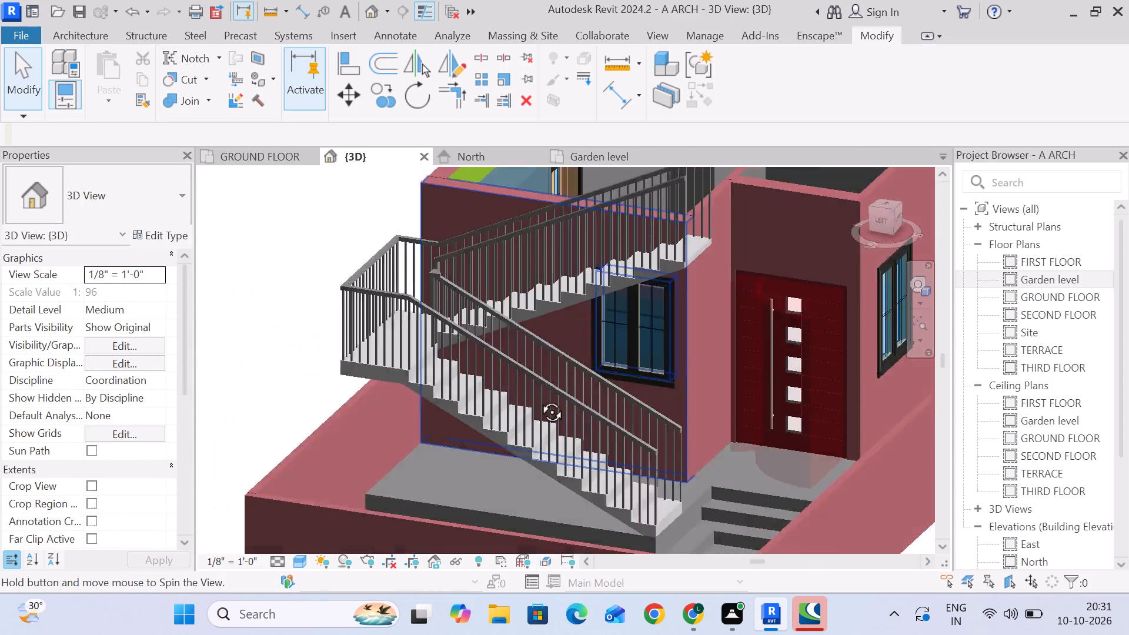
{"action": "middle_click_drag", "start_coordinate": [539, 399], "coordinate": [552, 409], "text": "shift"}
Open the L-shaped generic model of the entrance steps beside the stair foot for in-place editing.
{"action": "middle_click_drag", "start_coordinate": [664, 435], "coordinate": [389, 285]}
{"action": "scroll", "coordinate": [538, 408], "scroll_direction": "up", "scroll_amount": 5}
{"action": "middle_click", "coordinate": [538, 408]}
{"action": "middle_click_drag", "start_coordinate": [571, 427], "coordinate": [437, 323]}
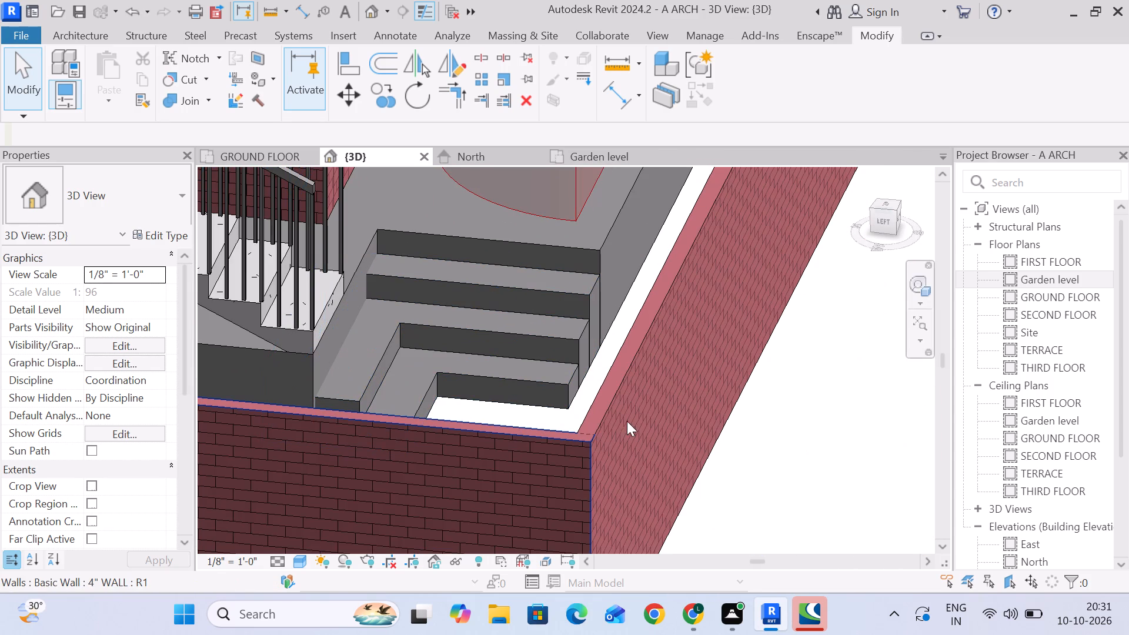
{"action": "scroll", "coordinate": [341, 353], "scroll_direction": "up", "scroll_amount": 2}
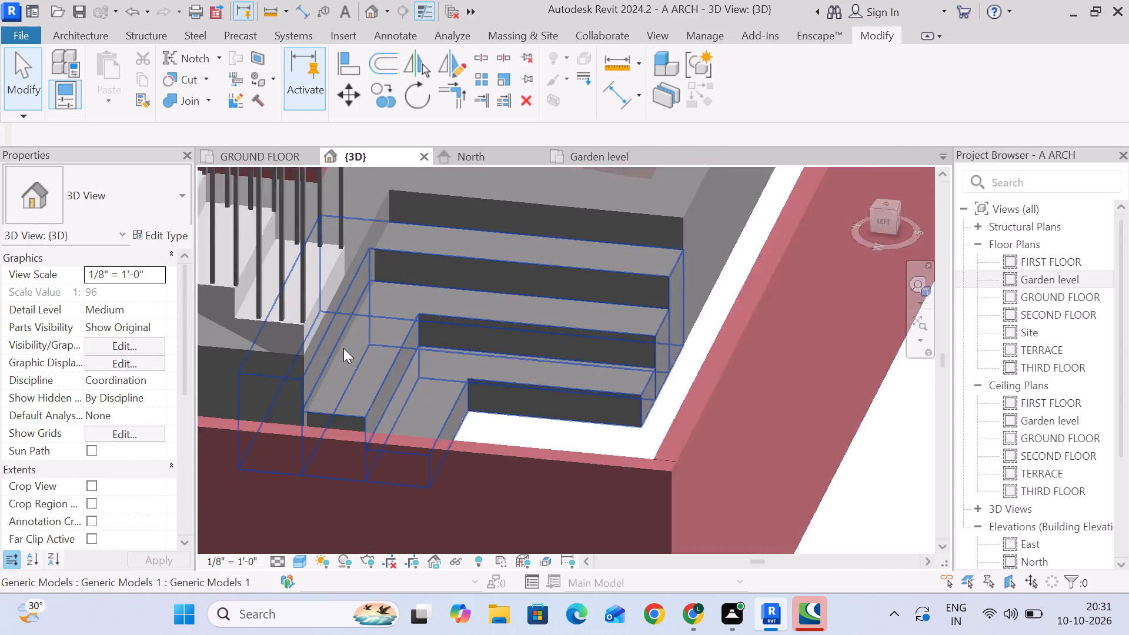
{"action": "scroll", "coordinate": [343, 348], "scroll_direction": "up", "scroll_amount": 3}
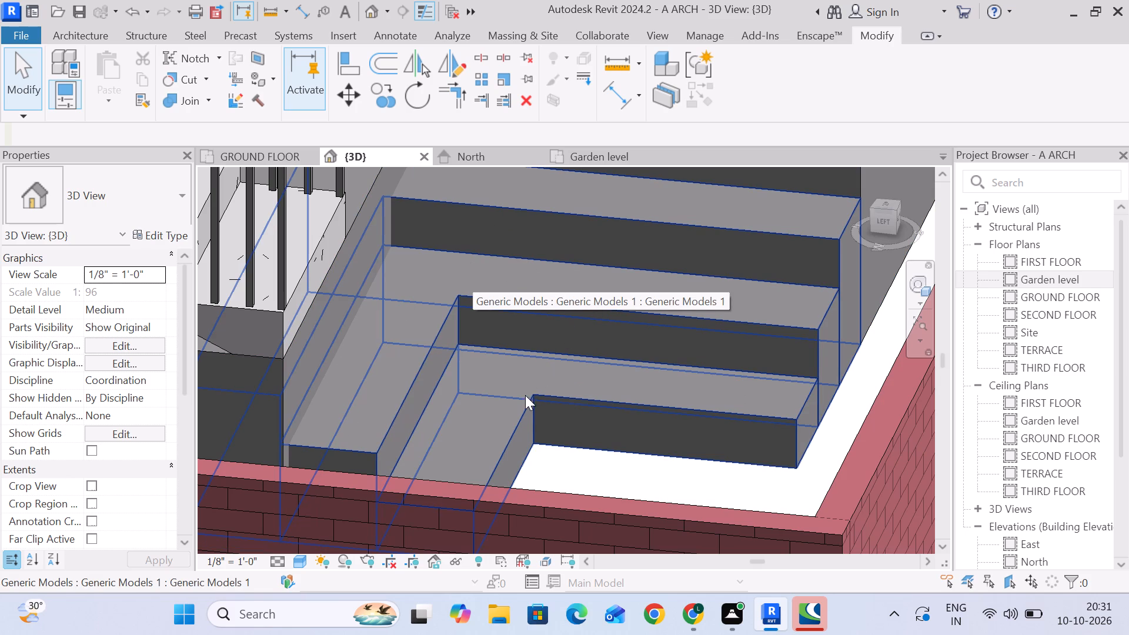
{"action": "left_click", "coordinate": [580, 223]}
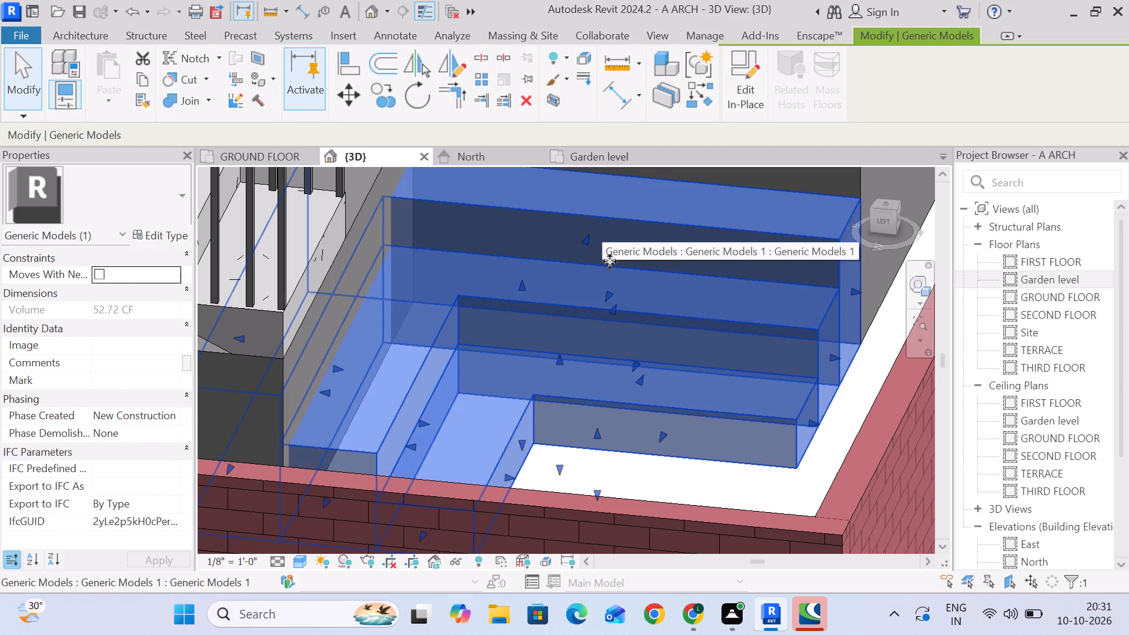
{"action": "scroll", "coordinate": [610, 263], "scroll_direction": "down", "scroll_amount": 4}
{"action": "middle_click_drag", "start_coordinate": [687, 332], "coordinate": [599, 344]}
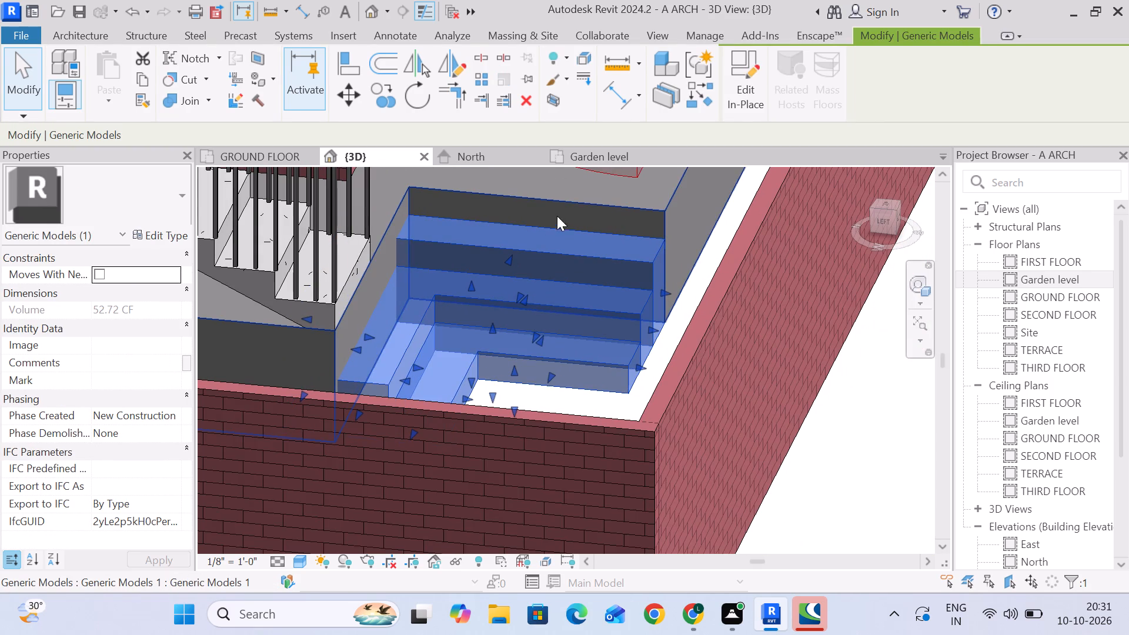
{"action": "left_click", "coordinate": [751, 99]}
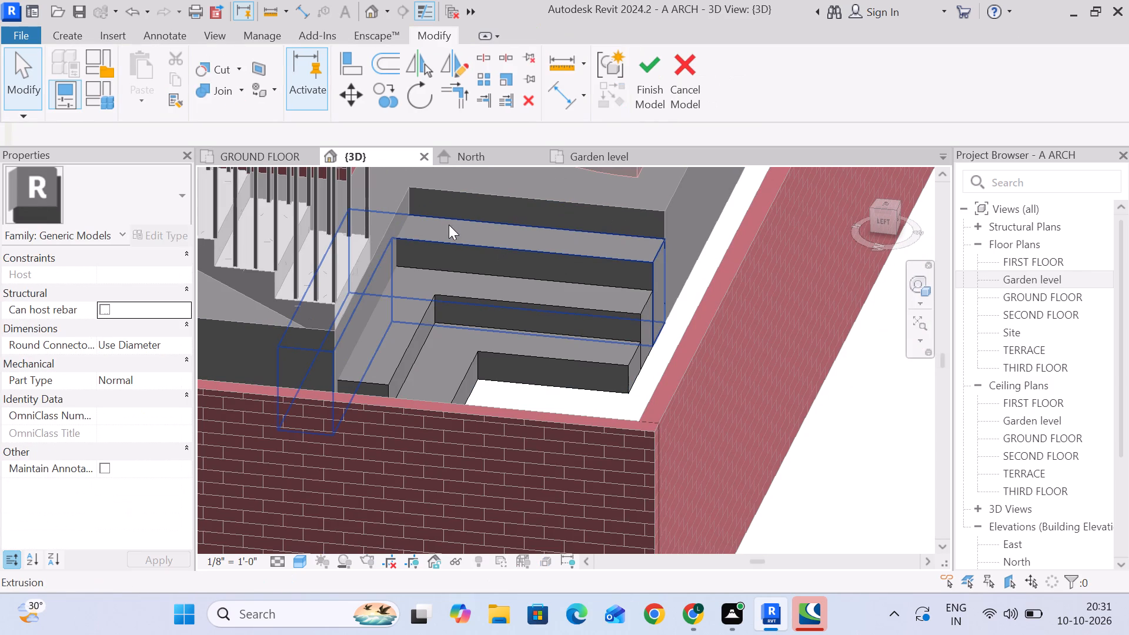
In the Garden level plan, shift the side leg of the 1' 6" step extrusion outward so its inner edge meets the slab edge.
{"action": "left_click", "coordinate": [450, 227]}
{"action": "left_click", "coordinate": [275, 162]}
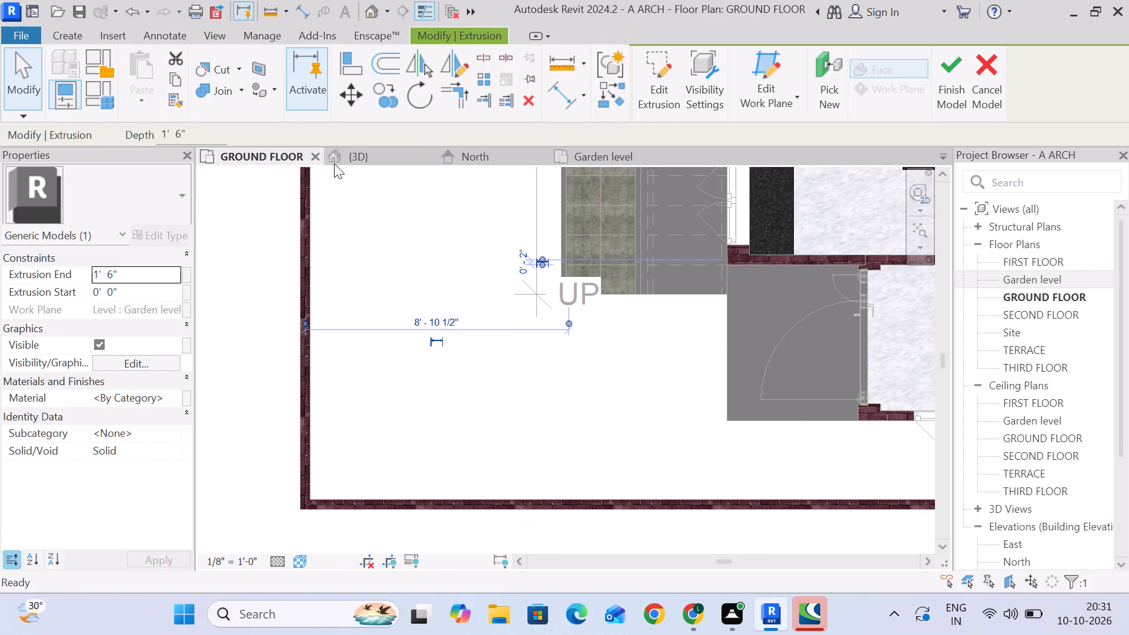
{"action": "left_click", "coordinate": [599, 156]}
{"action": "scroll", "coordinate": [476, 305], "scroll_direction": "up", "scroll_amount": 6}
{"action": "scroll", "coordinate": [529, 279], "scroll_direction": "down", "scroll_amount": 1}
{"action": "middle_click_drag", "start_coordinate": [529, 279], "coordinate": [522, 306]}
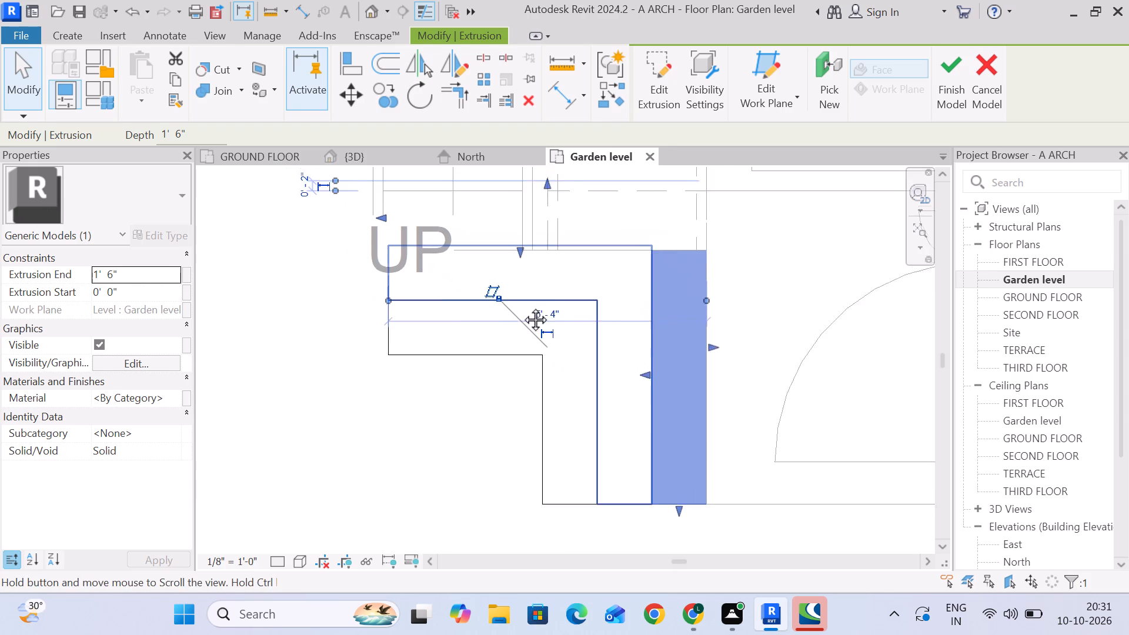
{"action": "middle_click_drag", "start_coordinate": [522, 306], "coordinate": [515, 330]}
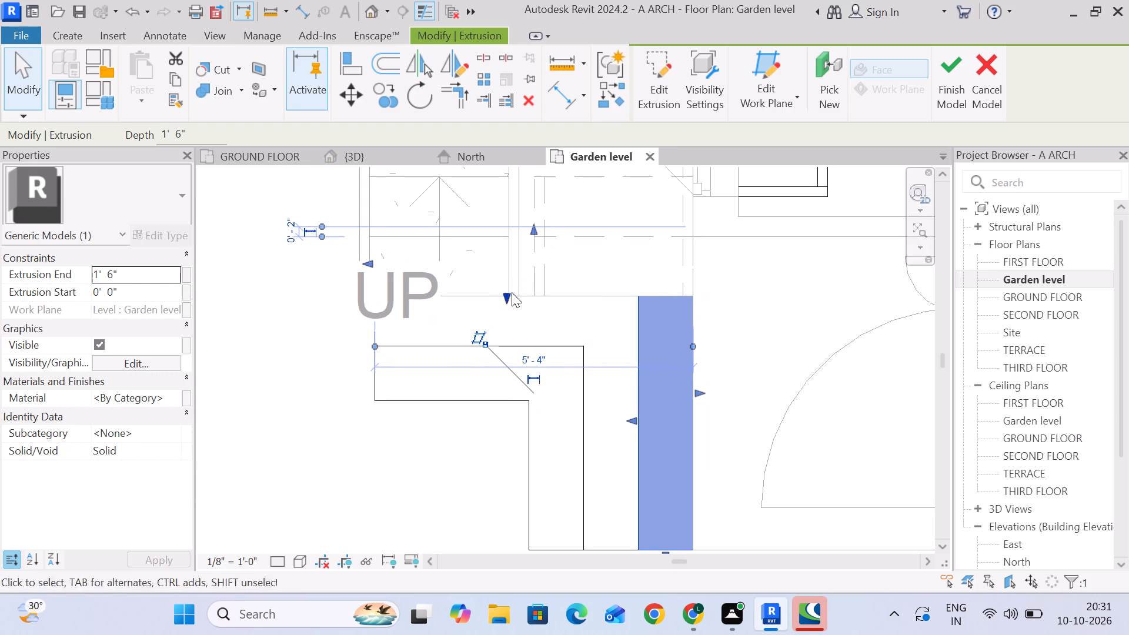
{"action": "left_click_drag", "start_coordinate": [507, 295], "coordinate": [513, 346]}
{"action": "left_click_drag", "start_coordinate": [535, 226], "coordinate": [535, 229]}
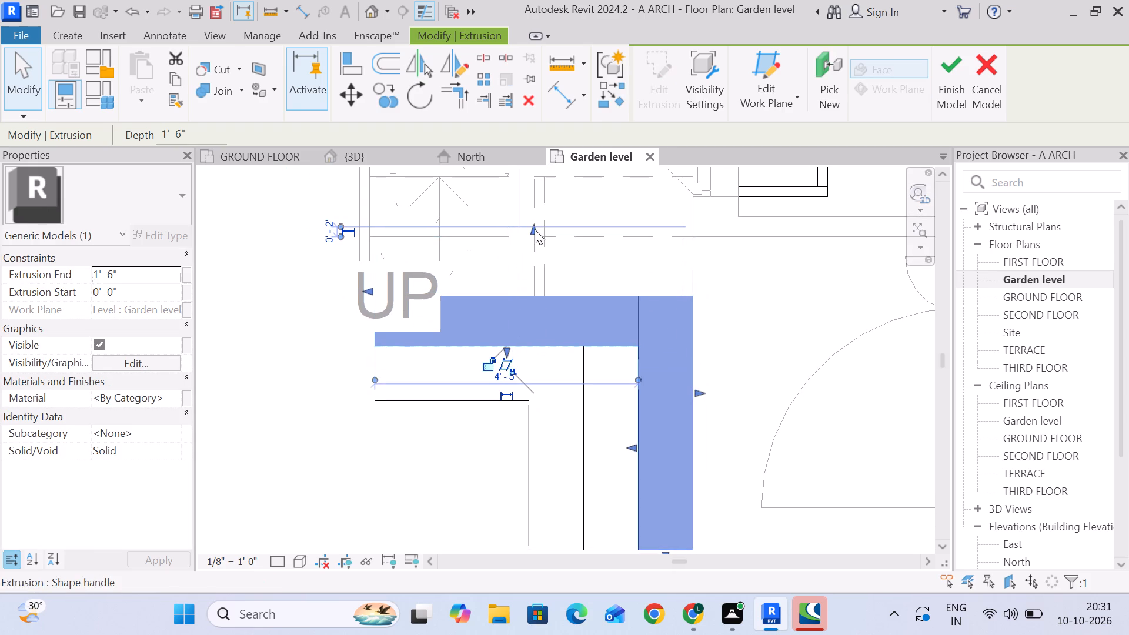
{"action": "left_click_drag", "start_coordinate": [535, 229], "coordinate": [535, 292]}
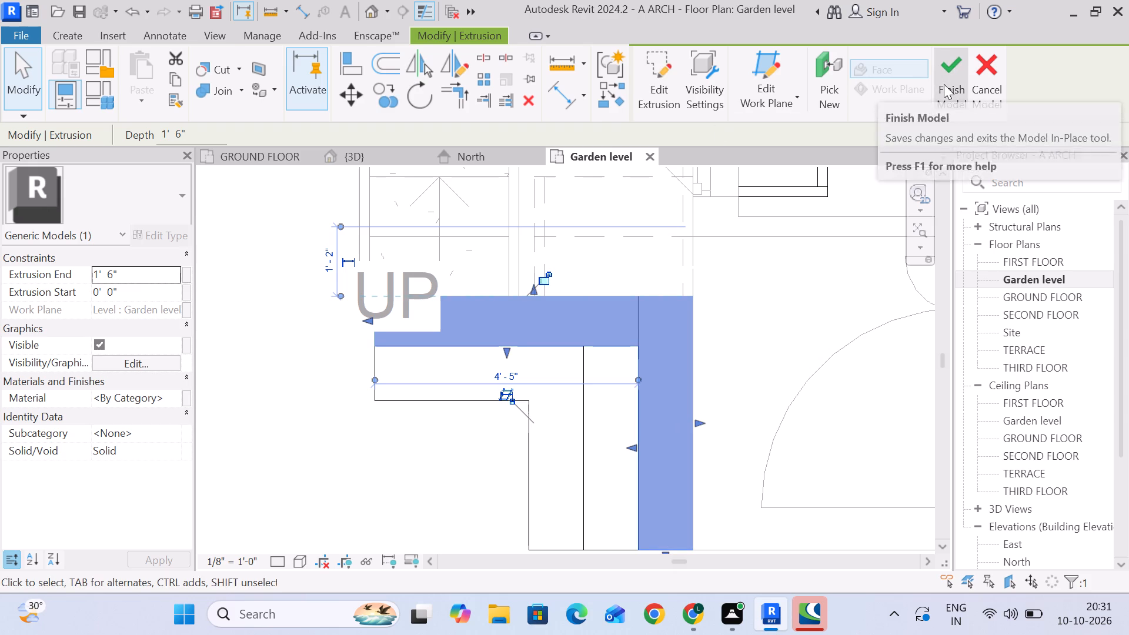
Shift the side leg of the 1' 0" step extrusion outward to sit against the 1' 6" step, about 11" wide.
{"action": "left_click", "coordinate": [587, 390]}
{"action": "left_click", "coordinate": [614, 393]}
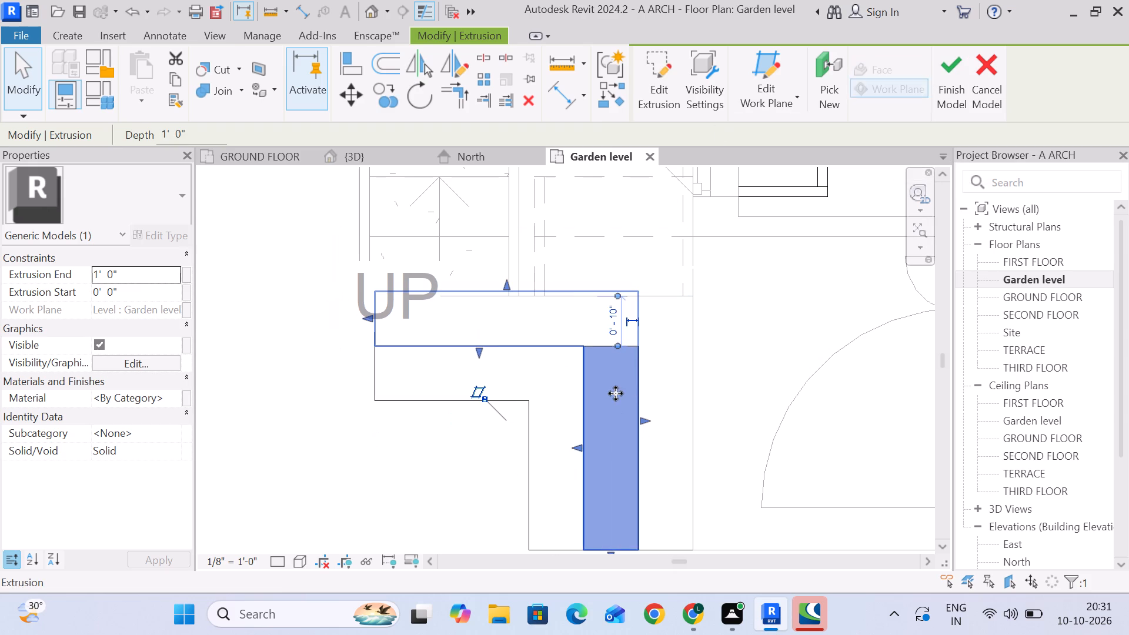
{"action": "left_click_drag", "start_coordinate": [479, 350], "coordinate": [486, 403]}
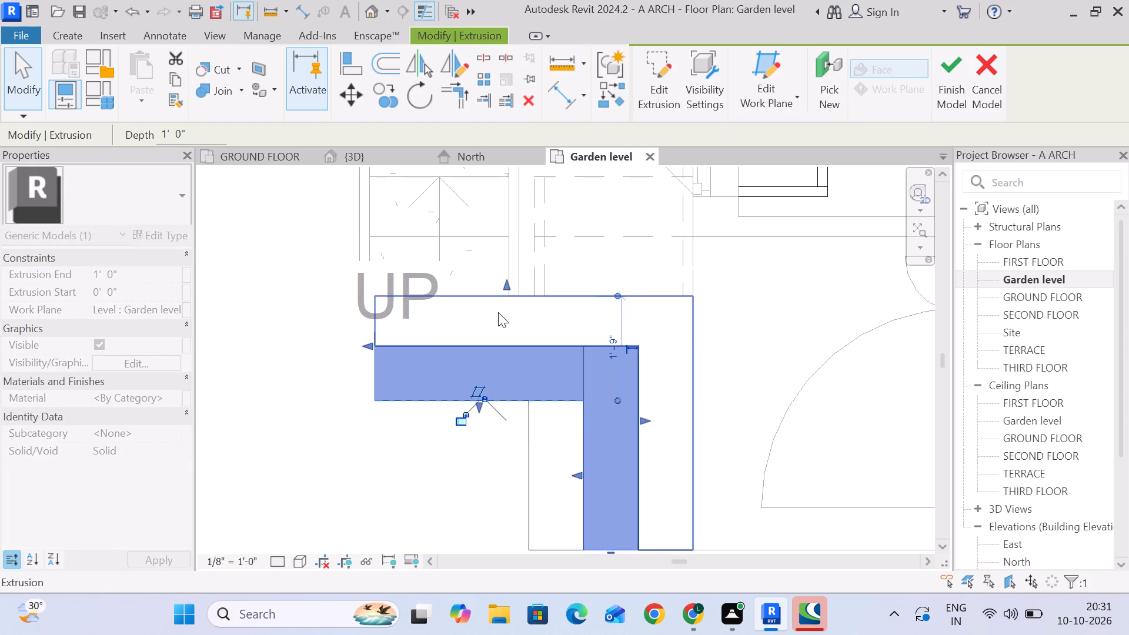
{"action": "left_click_drag", "start_coordinate": [505, 285], "coordinate": [507, 344]}
Shift the side leg of the 0' 6" step extrusion outward so its inner edge meets the 1' 0" step.
{"action": "middle_click_drag", "start_coordinate": [511, 389], "coordinate": [505, 360]}
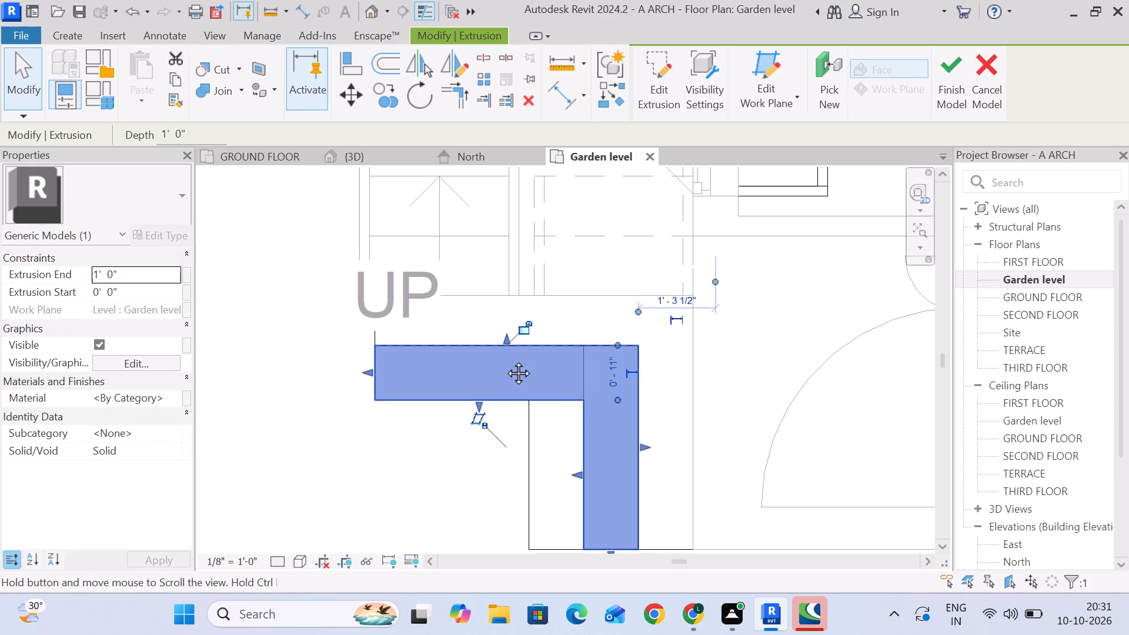
{"action": "middle_click_drag", "start_coordinate": [505, 360], "coordinate": [486, 282]}
{"action": "left_click", "coordinate": [529, 355]}
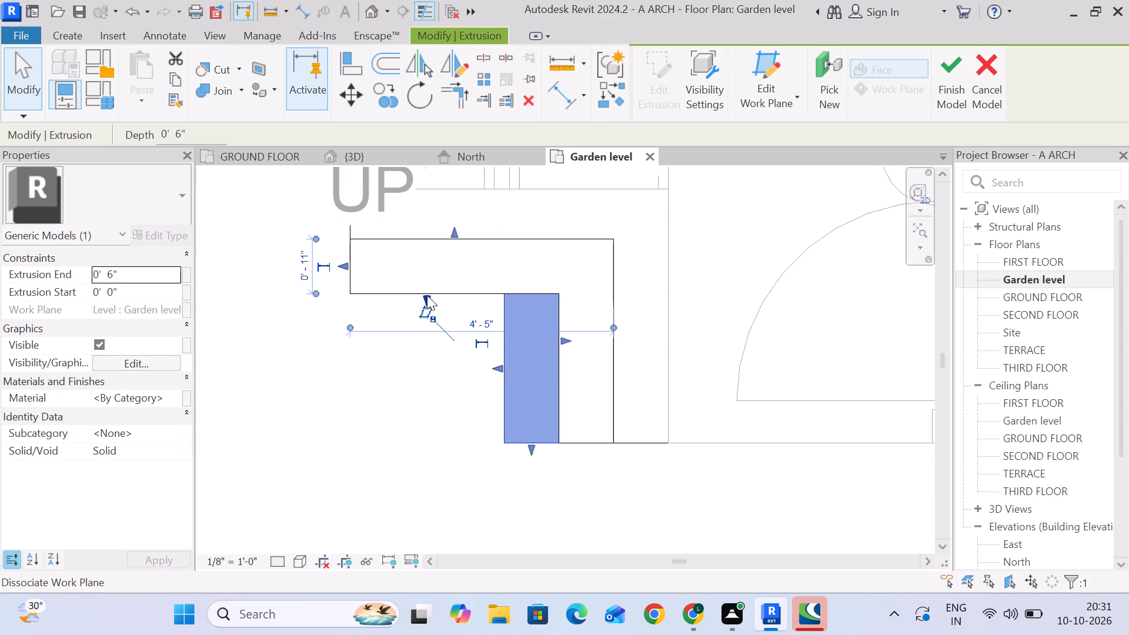
{"action": "left_click_drag", "start_coordinate": [425, 297], "coordinate": [432, 341]}
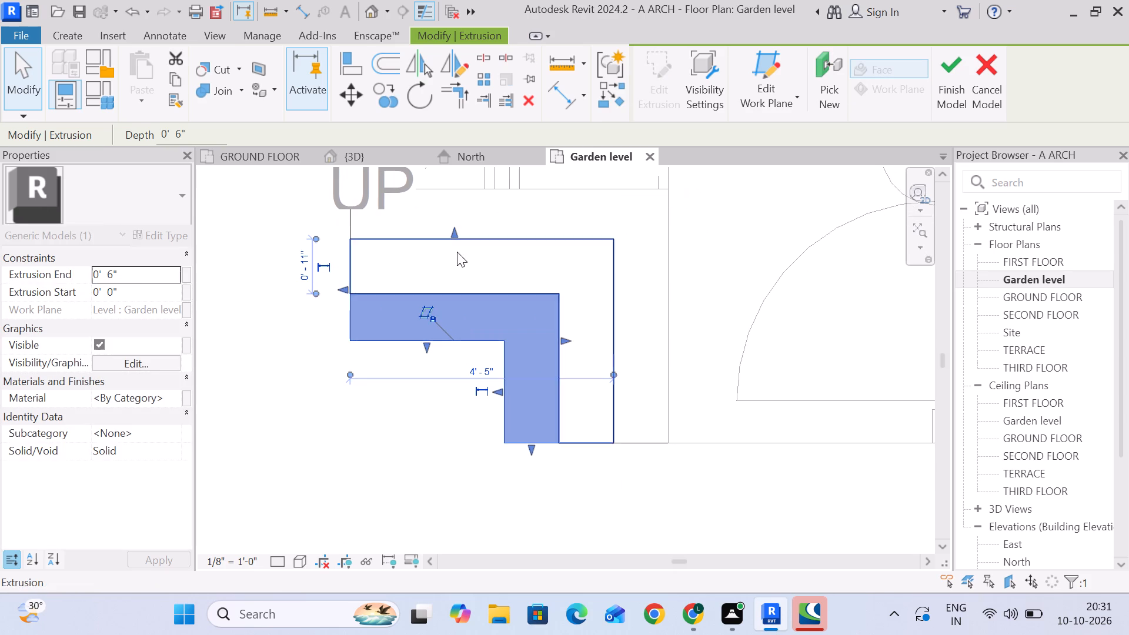
{"action": "left_click_drag", "start_coordinate": [456, 232], "coordinate": [456, 293]}
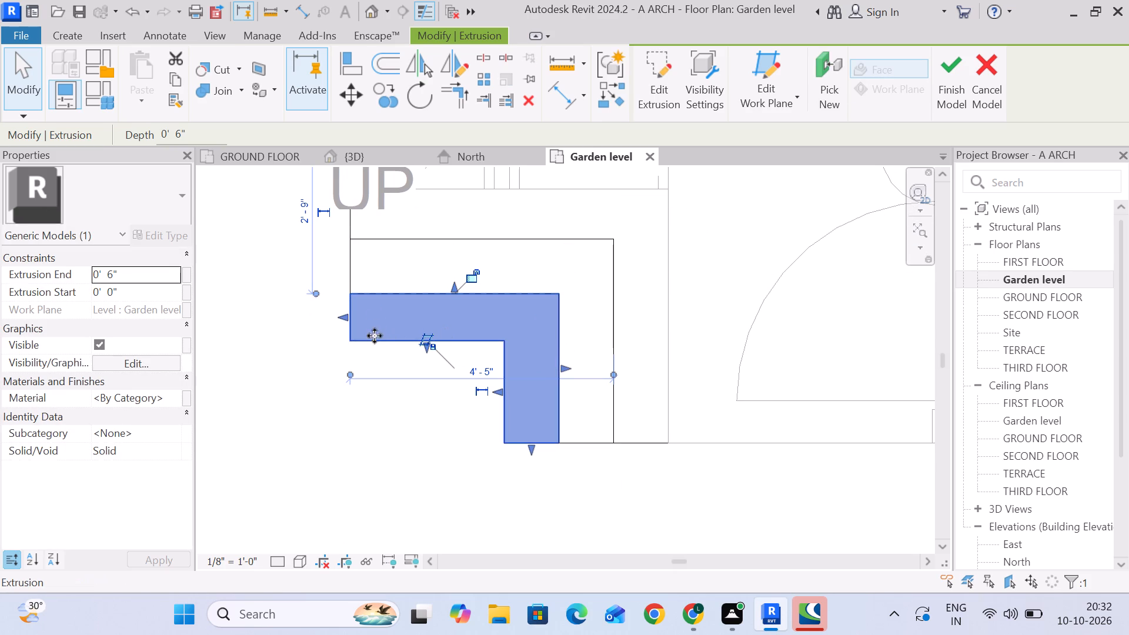
Set the 0' 6" step extrusion's leg along the stair foot to 11" wide and finish the in-place model.
{"action": "middle_click_drag", "start_coordinate": [403, 350], "coordinate": [415, 379]}
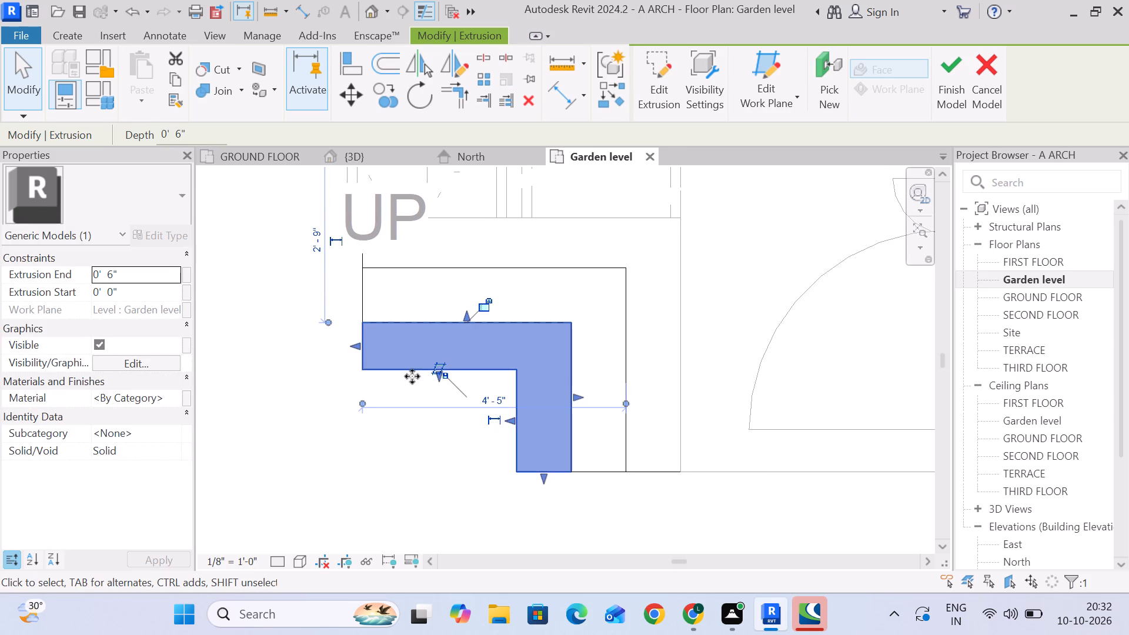
{"action": "left_click", "coordinate": [409, 347]}
{"action": "left_click", "coordinate": [653, 92]}
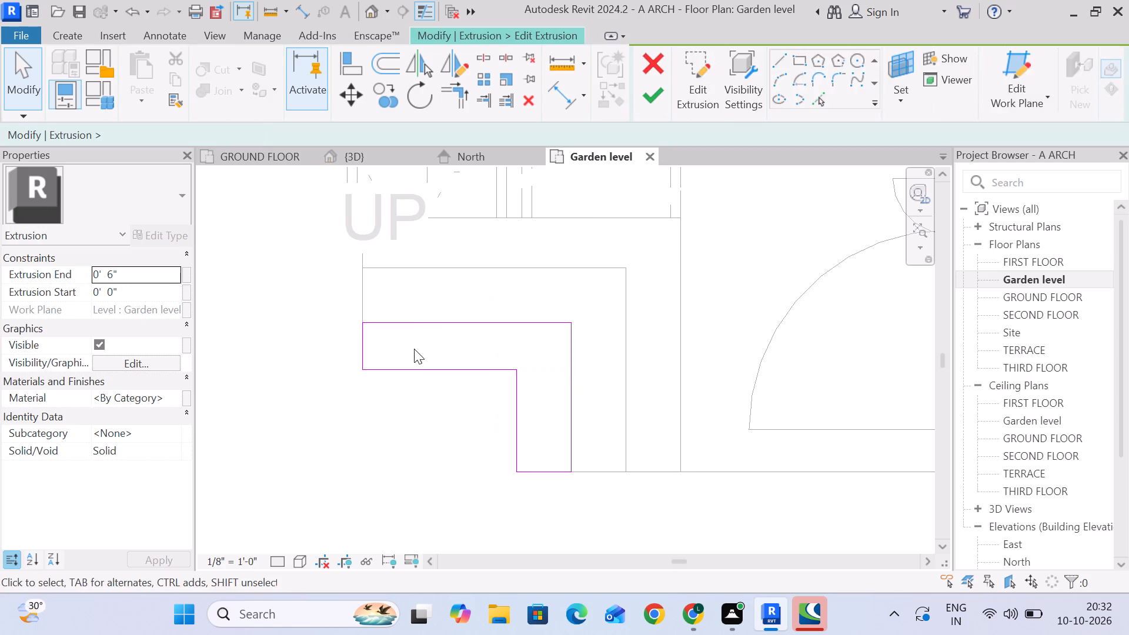
{"action": "left_click", "coordinate": [368, 349]}
{"action": "left_click", "coordinate": [393, 374]}
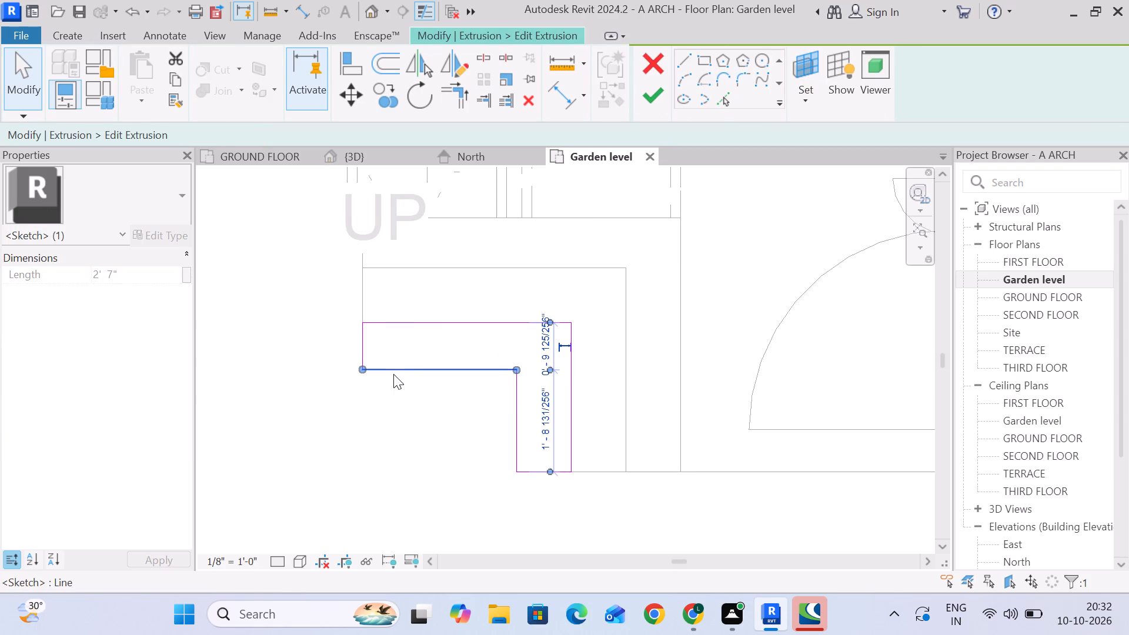
{"action": "left_click", "coordinate": [550, 343]}
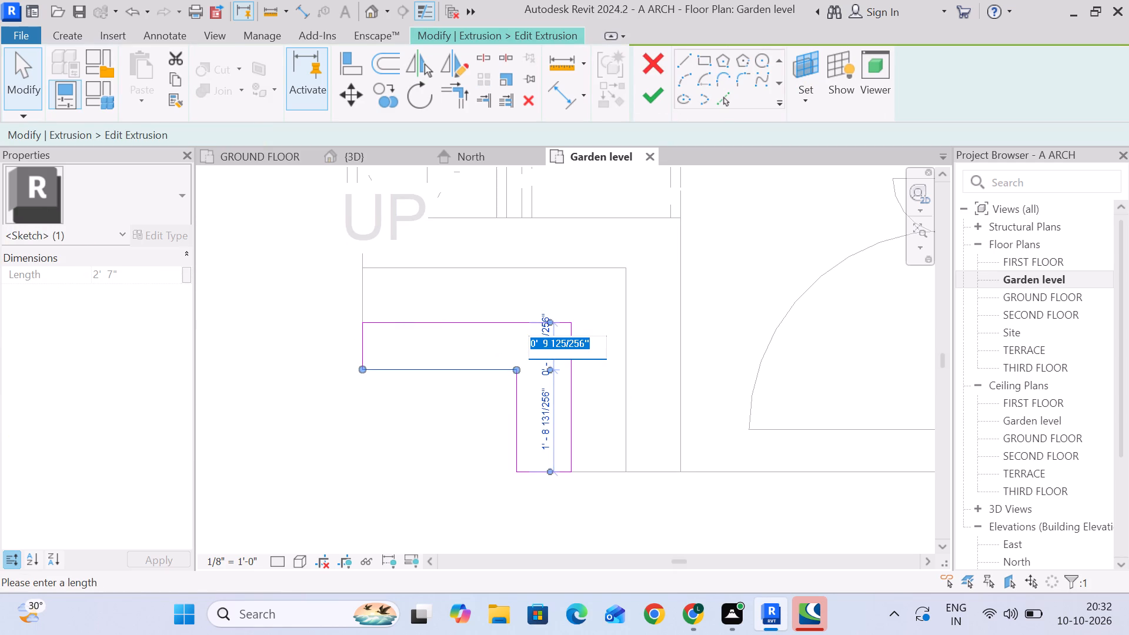
{"action": "type", "text": "11"}
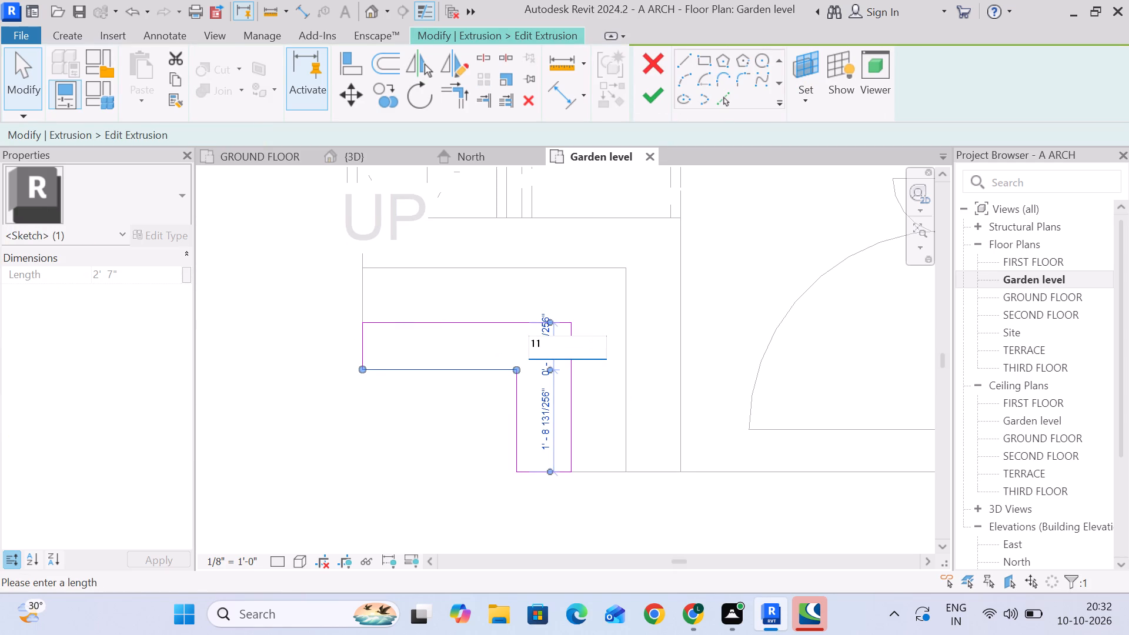
{"action": "key", "text": "shift+quotedbl"}
{"action": "key", "text": "Return"}
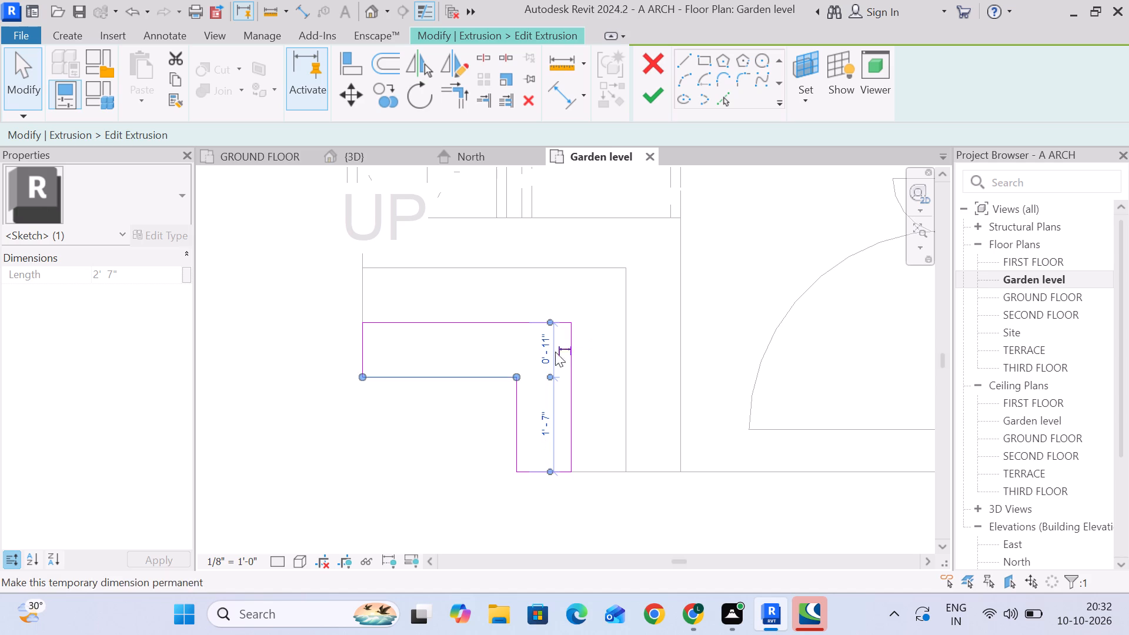
{"action": "left_click", "coordinate": [647, 90]}
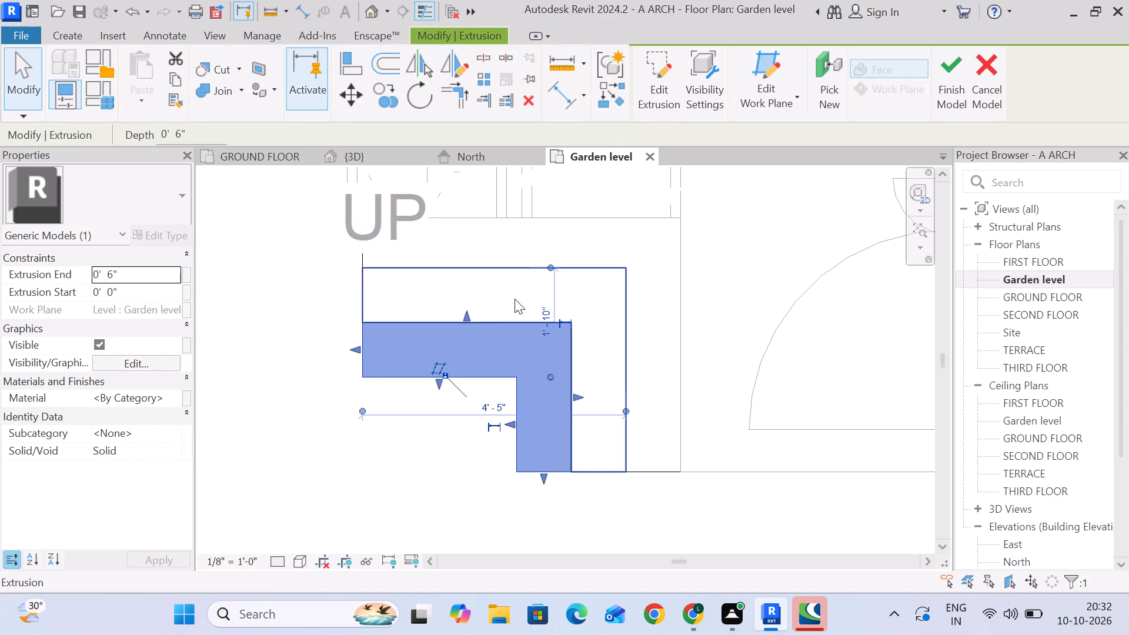
{"action": "left_click", "coordinate": [945, 82]}
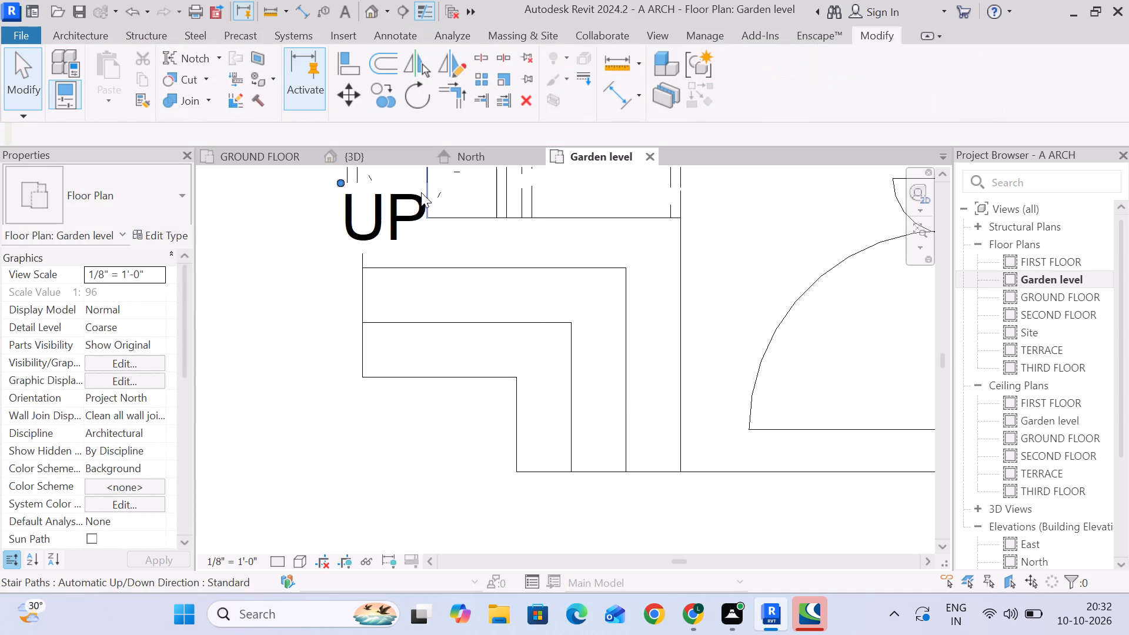
Examine the reshaped entrance steps, the U-shaped stair and the whole house from several sides in the 3D view.
{"action": "left_click", "coordinate": [385, 156]}
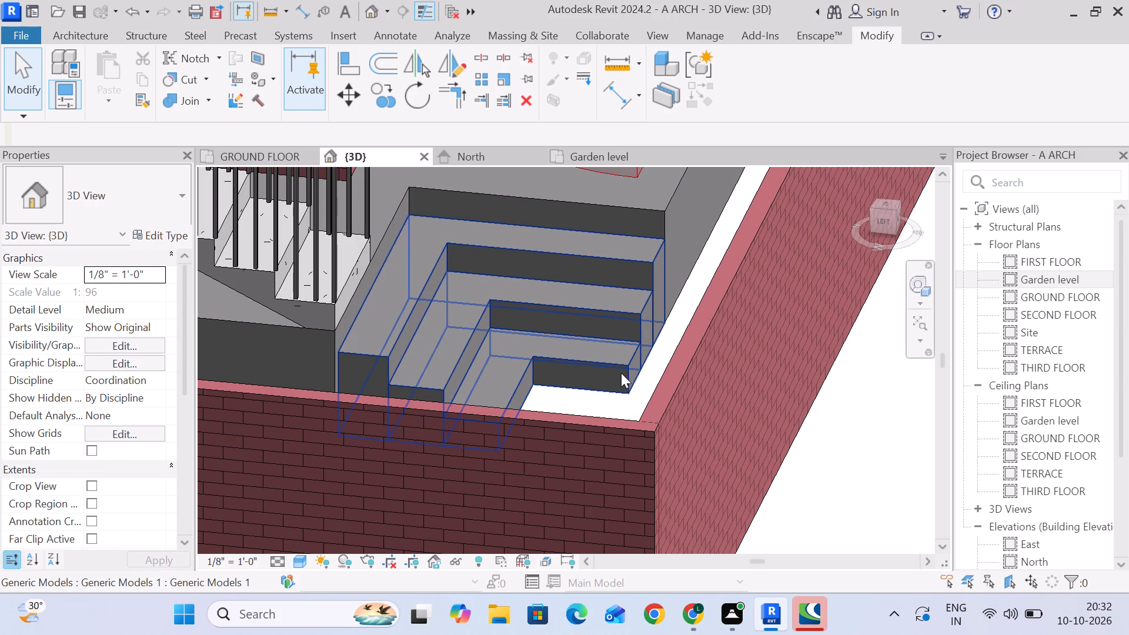
{"action": "scroll", "coordinate": [626, 366], "scroll_direction": "down", "scroll_amount": 4}
{"action": "middle_click_drag", "start_coordinate": [826, 381], "coordinate": [741, 482], "text": "shift"}
{"action": "scroll", "coordinate": [674, 474], "scroll_direction": "down", "scroll_amount": 4}
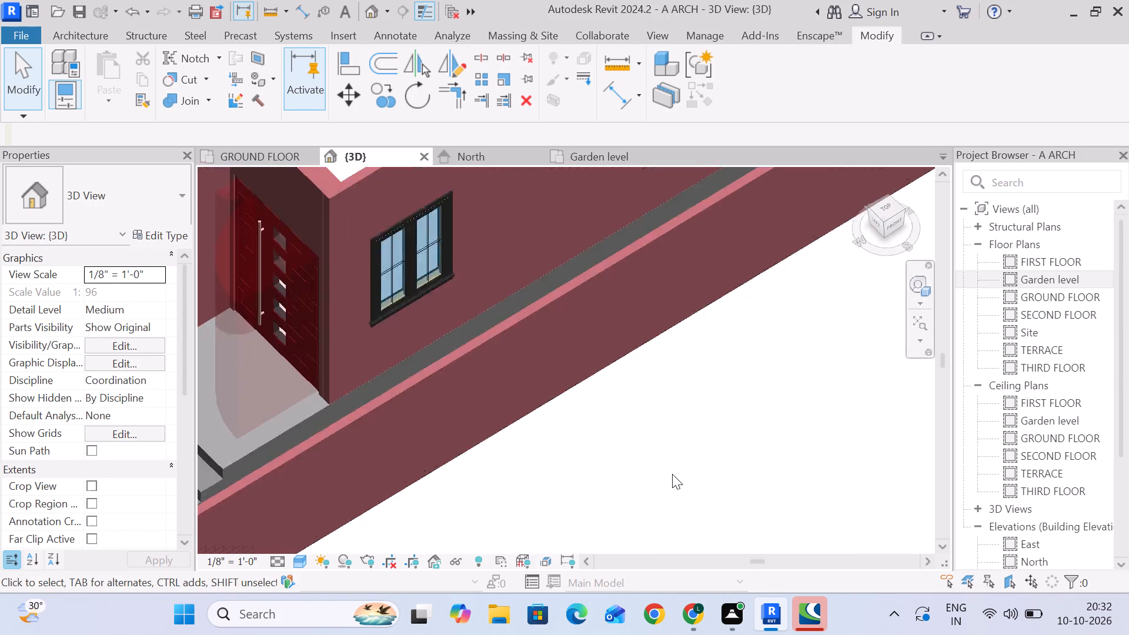
{"action": "scroll", "coordinate": [672, 474], "scroll_direction": "down", "scroll_amount": 3}
{"action": "middle_click_drag", "start_coordinate": [587, 494], "coordinate": [677, 456]}
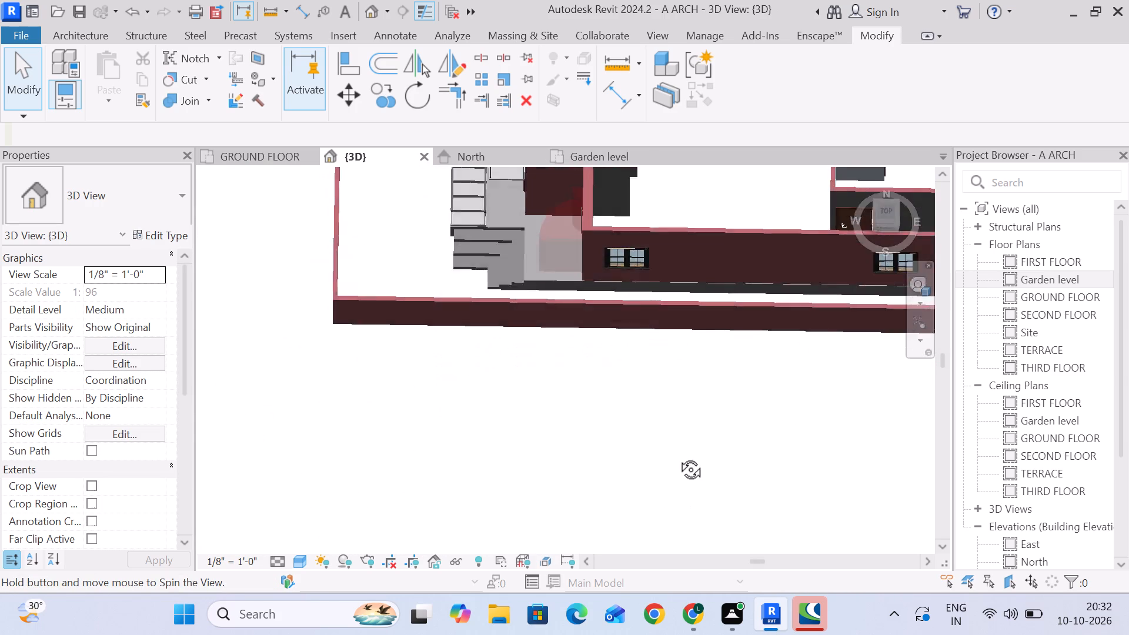
{"action": "middle_click_drag", "start_coordinate": [677, 456], "coordinate": [814, 402]}
{"action": "middle_click_drag", "start_coordinate": [850, 447], "coordinate": [560, 401]}
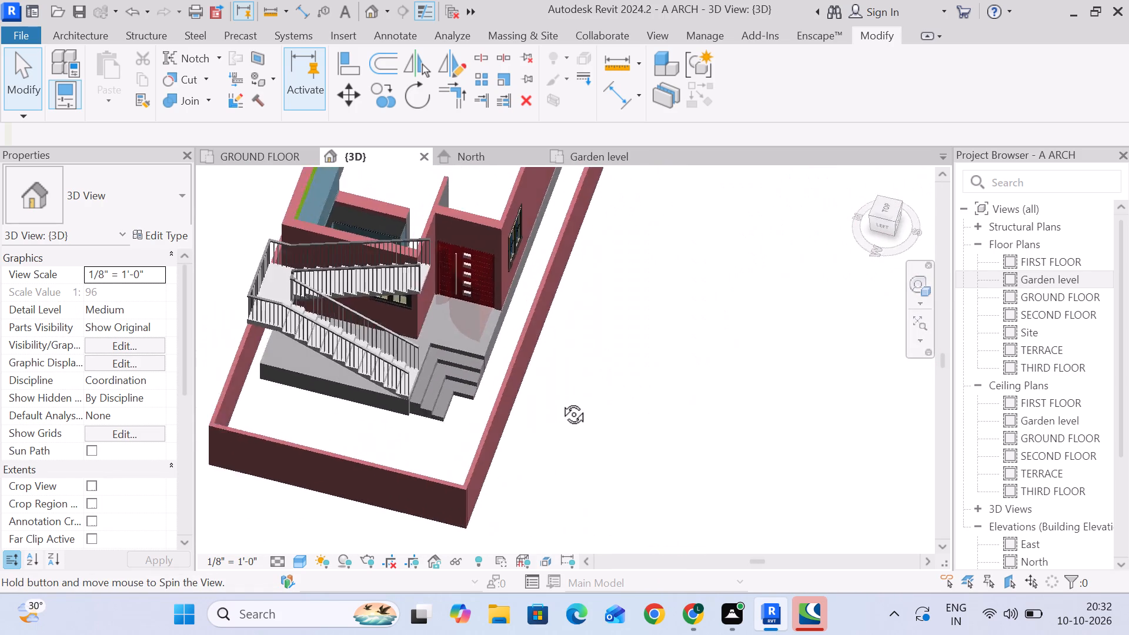
{"action": "middle_click_drag", "start_coordinate": [560, 401], "coordinate": [581, 343]}
{"action": "middle_click_drag", "start_coordinate": [644, 277], "coordinate": [535, 434]}
{"action": "scroll", "coordinate": [535, 434], "scroll_direction": "up", "scroll_amount": 1}
{"action": "scroll", "coordinate": [547, 430], "scroll_direction": "down", "scroll_amount": 5}
{"action": "middle_click_drag", "start_coordinate": [680, 427], "coordinate": [634, 380]}
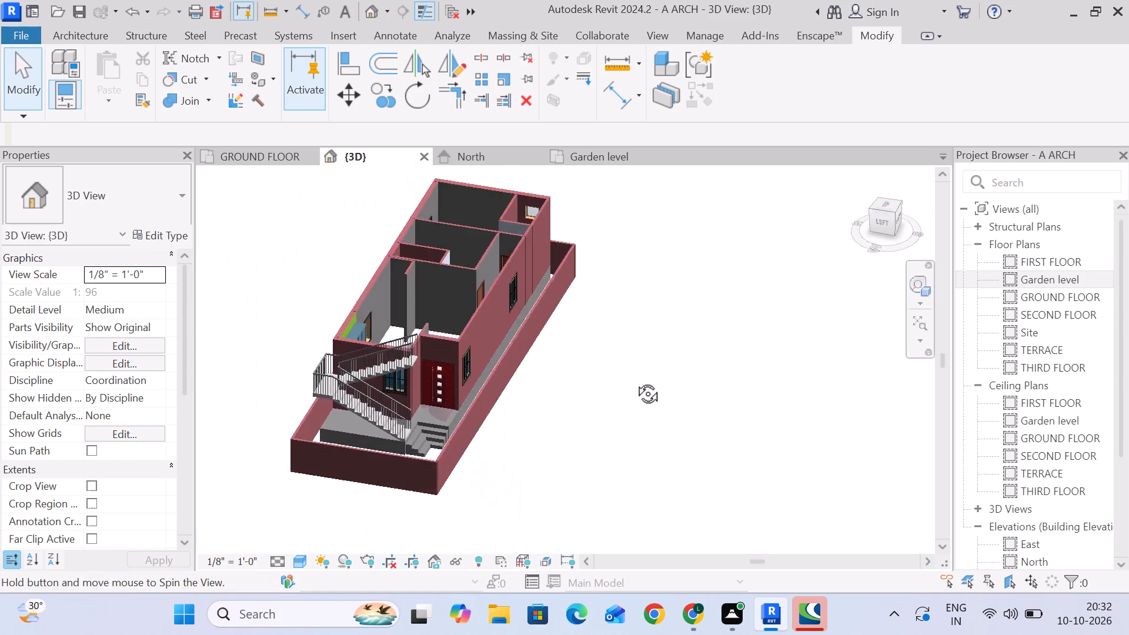
{"action": "middle_click_drag", "start_coordinate": [634, 380], "coordinate": [615, 373]}
{"action": "scroll", "coordinate": [539, 395], "scroll_direction": "up", "scroll_amount": 4}
{"action": "middle_click_drag", "start_coordinate": [589, 405], "coordinate": [507, 400]}
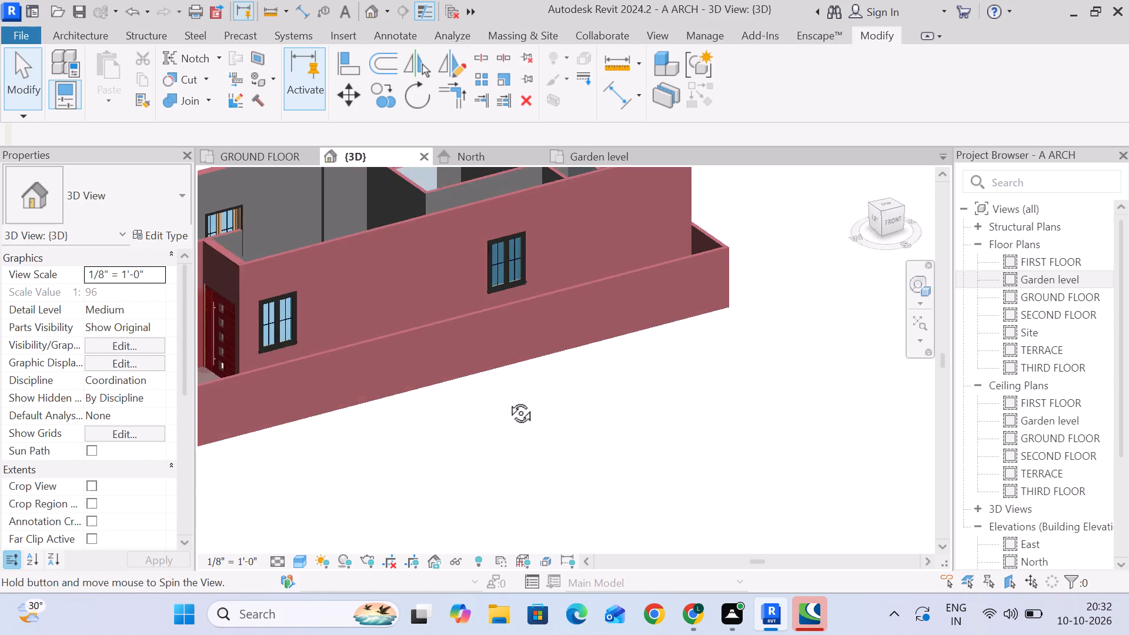
{"action": "middle_click_drag", "start_coordinate": [507, 400], "coordinate": [636, 413]}
{"action": "scroll", "coordinate": [636, 414], "scroll_direction": "down", "scroll_amount": 4}
{"action": "middle_click_drag", "start_coordinate": [642, 431], "coordinate": [666, 443]}
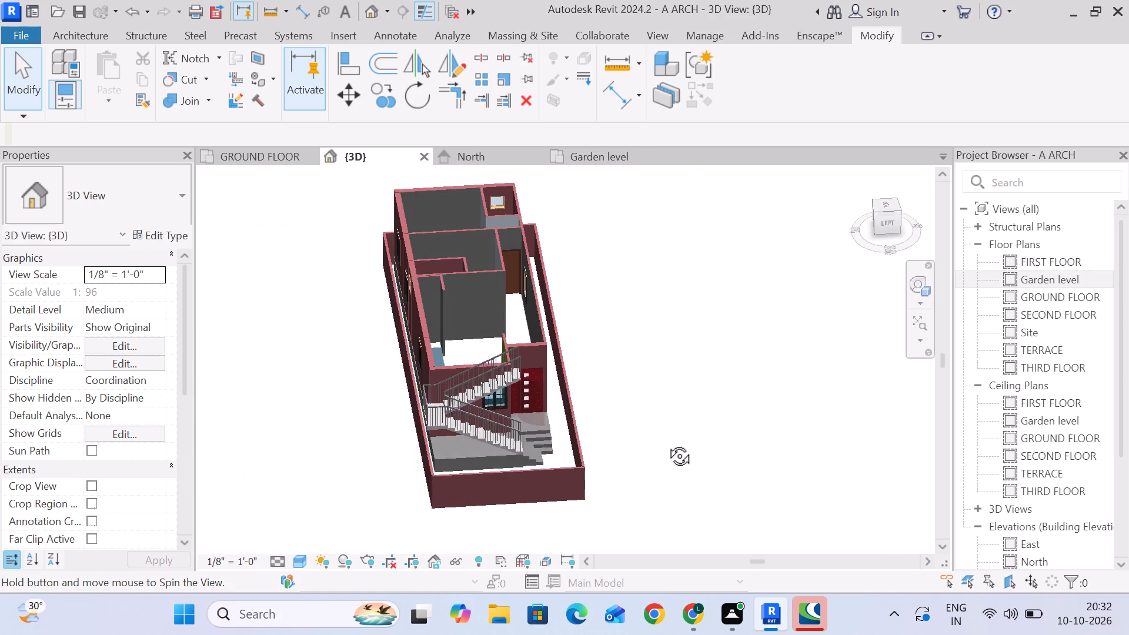
{"action": "middle_click_drag", "start_coordinate": [666, 443], "coordinate": [667, 443]}
{"action": "middle_click_drag", "start_coordinate": [677, 440], "coordinate": [634, 433]}
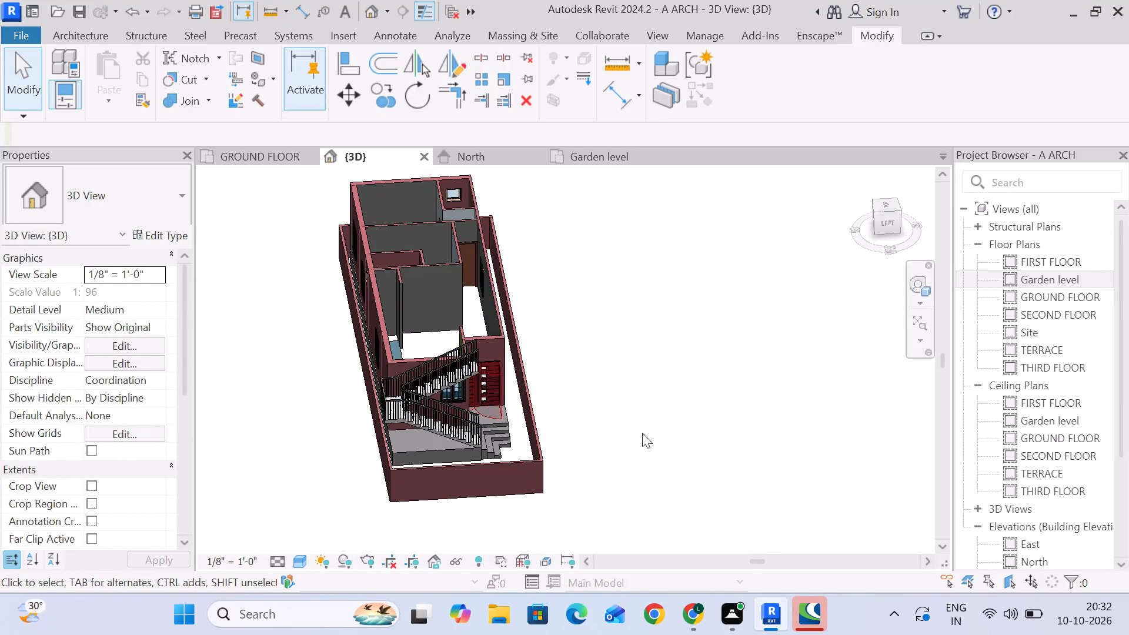
{"action": "middle_click_drag", "start_coordinate": [715, 419], "coordinate": [679, 427]}
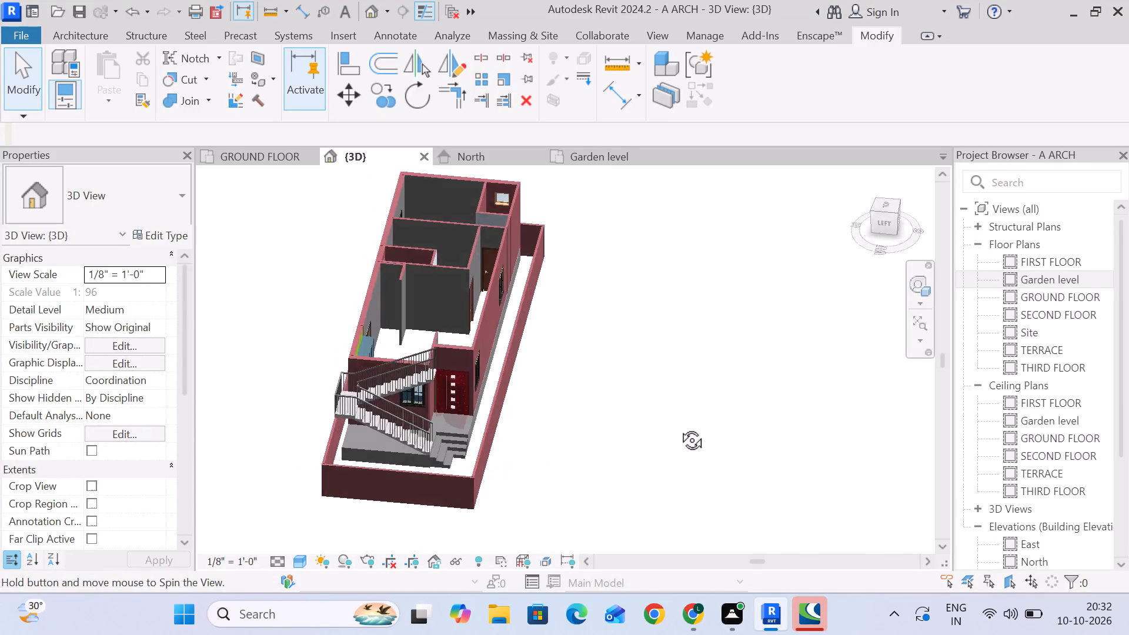
{"action": "middle_click_drag", "start_coordinate": [679, 427], "coordinate": [567, 516]}
{"action": "middle_click_drag", "start_coordinate": [520, 501], "coordinate": [760, 387]}
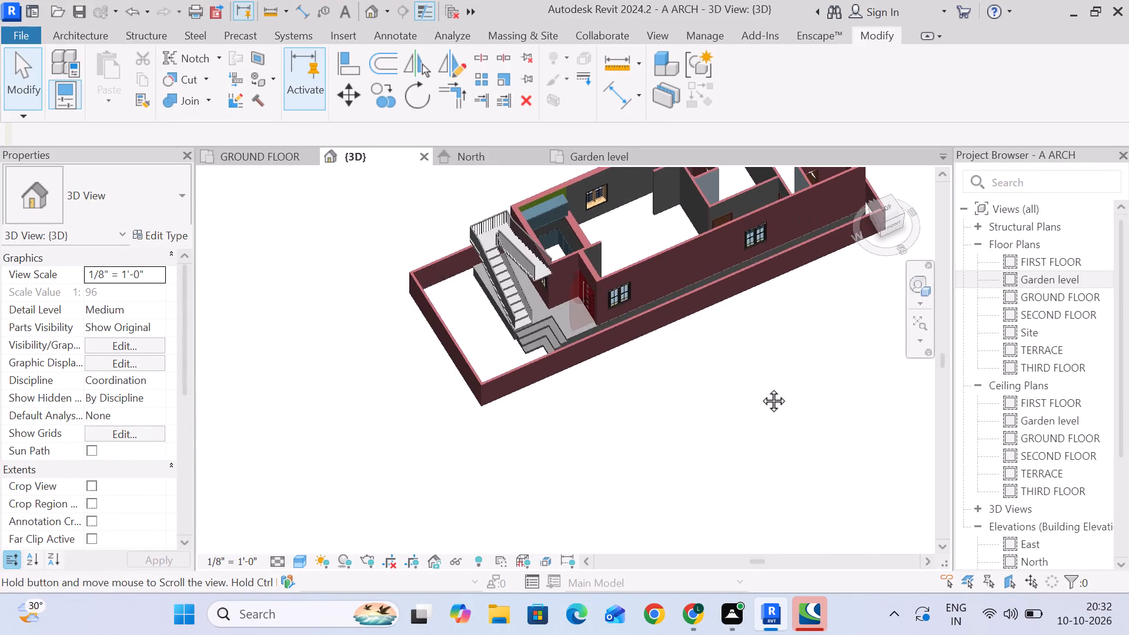
{"action": "middle_click_drag", "start_coordinate": [760, 387], "coordinate": [743, 381]}
{"action": "scroll", "coordinate": [709, 382], "scroll_direction": "down", "scroll_amount": 3}
{"action": "middle_click_drag", "start_coordinate": [707, 386], "coordinate": [588, 426]}
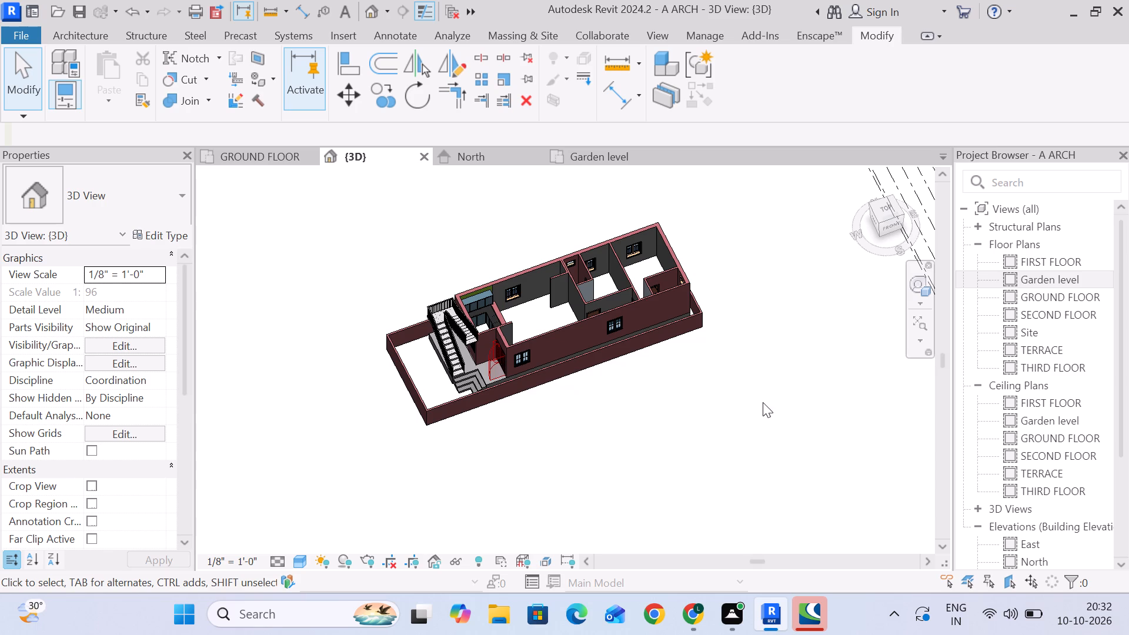
{"action": "scroll", "coordinate": [662, 332], "scroll_direction": "up", "scroll_amount": 5}
{"action": "middle_click_drag", "start_coordinate": [672, 447], "coordinate": [803, 420]}
{"action": "scroll", "coordinate": [733, 413], "scroll_direction": "down", "scroll_amount": 2}
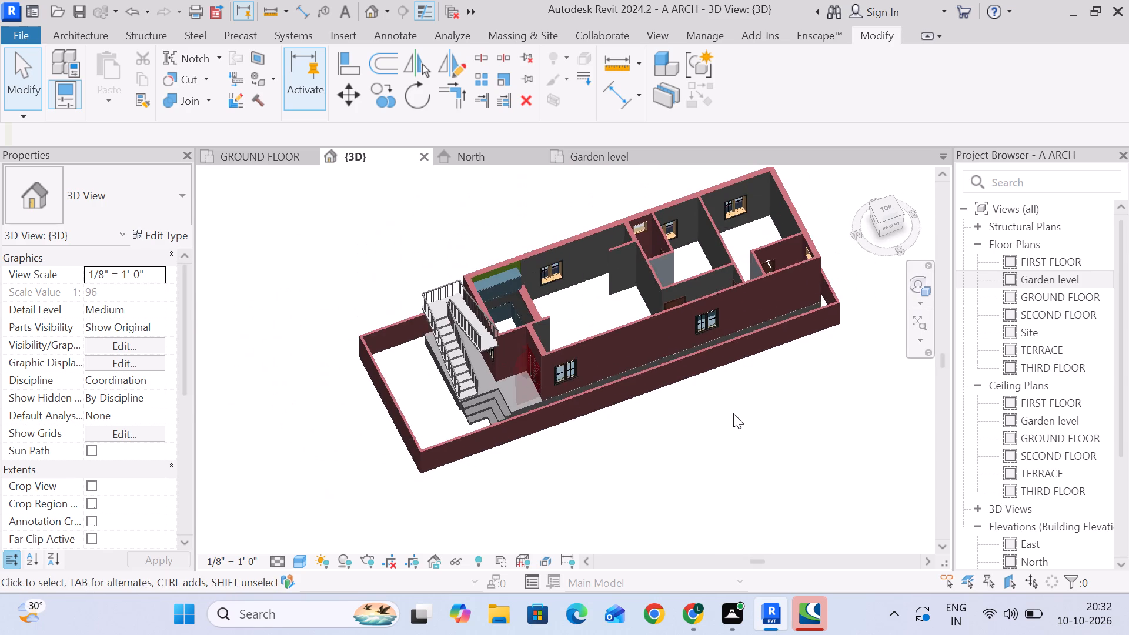
{"action": "scroll", "coordinate": [440, 449], "scroll_direction": "up", "scroll_amount": 5}
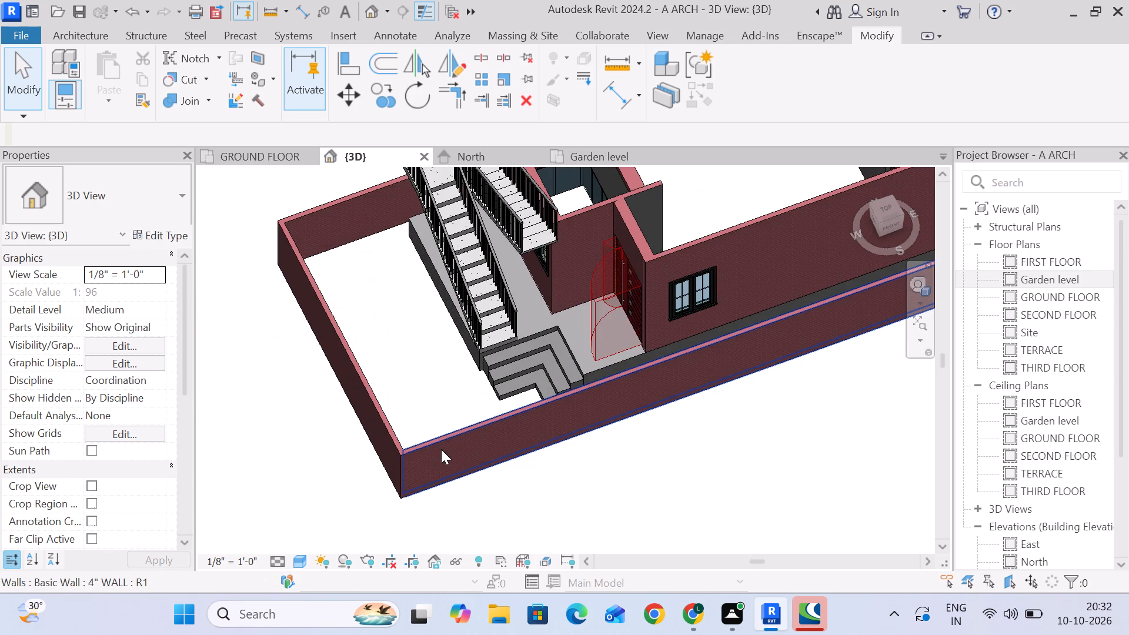
{"action": "scroll", "coordinate": [573, 411], "scroll_direction": "down", "scroll_amount": 3}
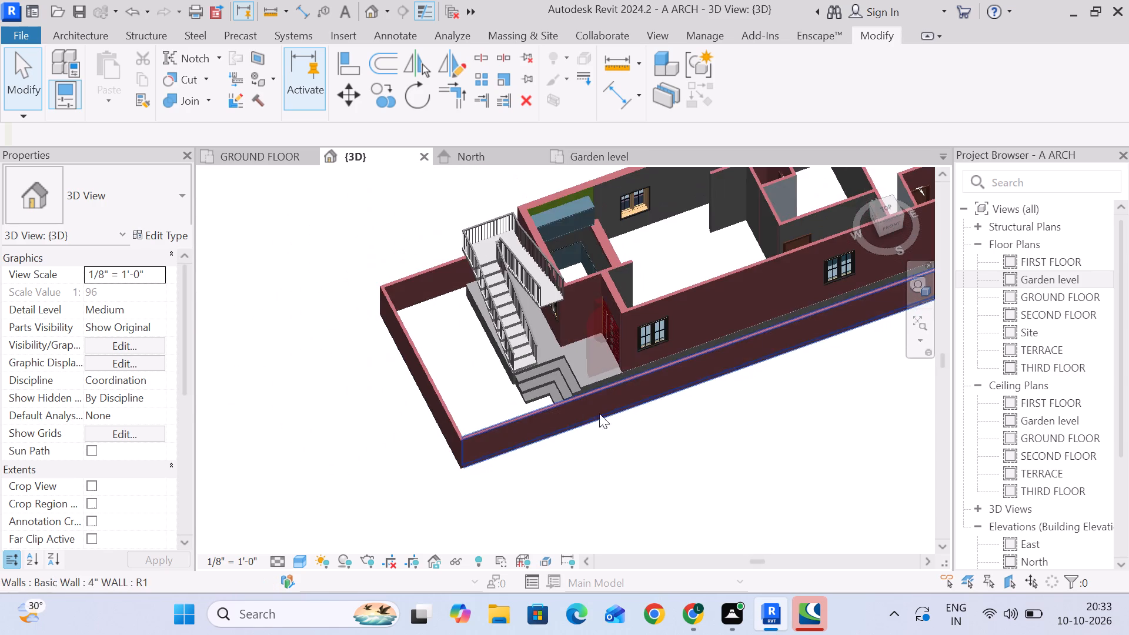
{"action": "middle_click_drag", "start_coordinate": [683, 413], "coordinate": [600, 433]}
{"action": "scroll", "coordinate": [495, 379], "scroll_direction": "up", "scroll_amount": 5}
{"action": "middle_click_drag", "start_coordinate": [744, 407], "coordinate": [763, 483]}
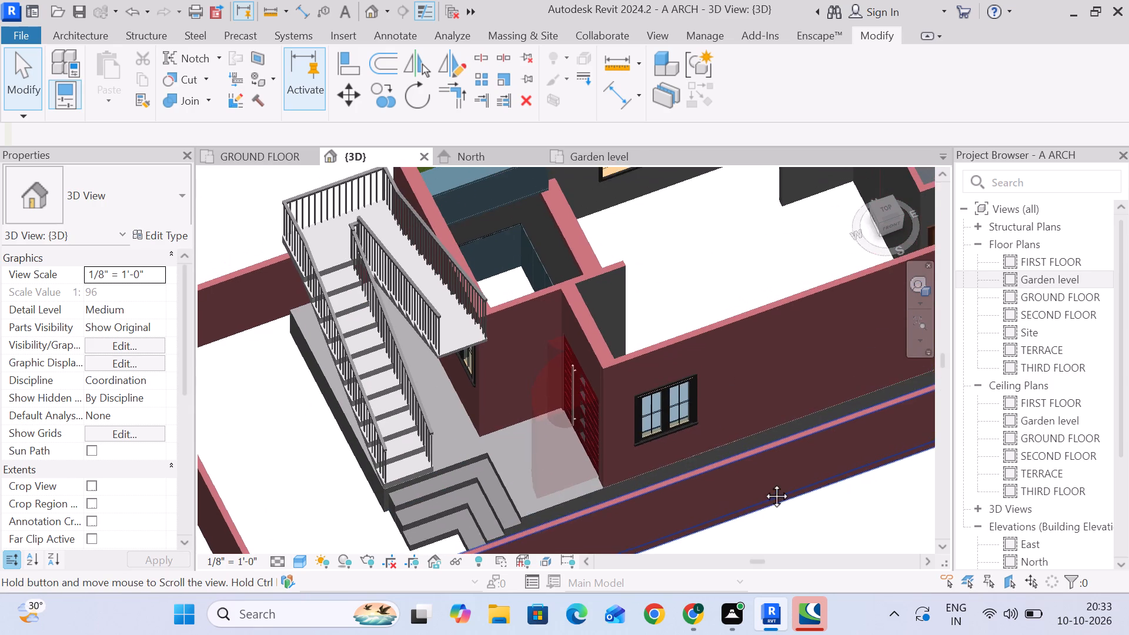
{"action": "middle_click_drag", "start_coordinate": [763, 483], "coordinate": [663, 433]}
{"action": "scroll", "coordinate": [669, 433], "scroll_direction": "down", "scroll_amount": 3}
{"action": "middle_click_drag", "start_coordinate": [716, 455], "coordinate": [738, 424]}
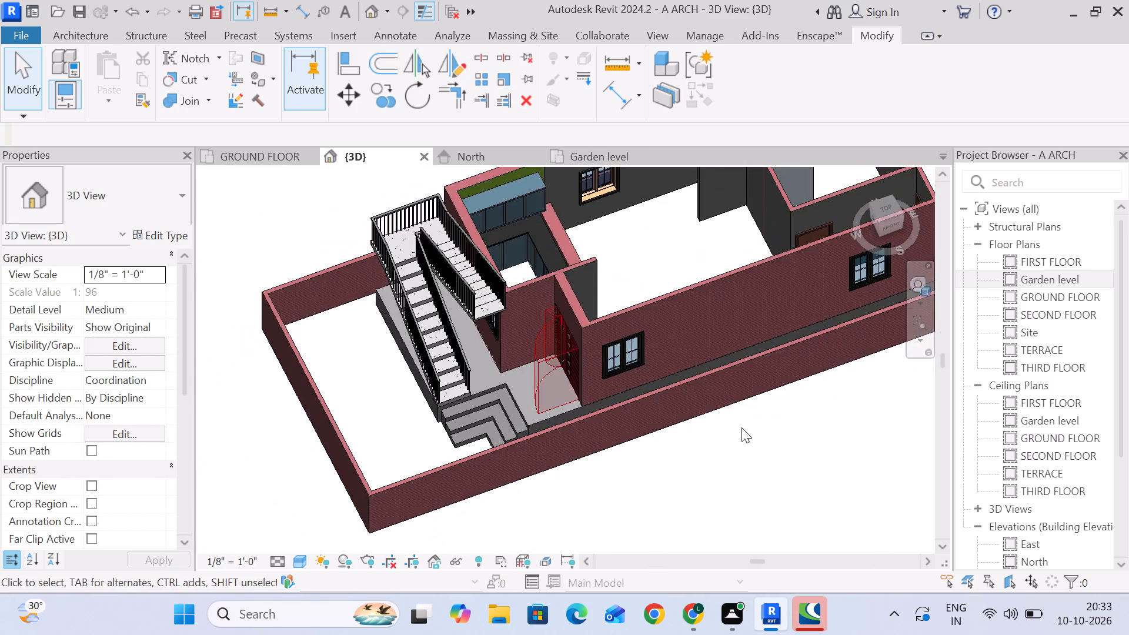
{"action": "scroll", "coordinate": [743, 430], "scroll_direction": "down", "scroll_amount": 3}
{"action": "middle_click_drag", "start_coordinate": [740, 437], "coordinate": [561, 453]}
In the GROUND FLOOR plan, delete the linear dimension running alongside the stair.
{"action": "left_click", "coordinate": [256, 157]}
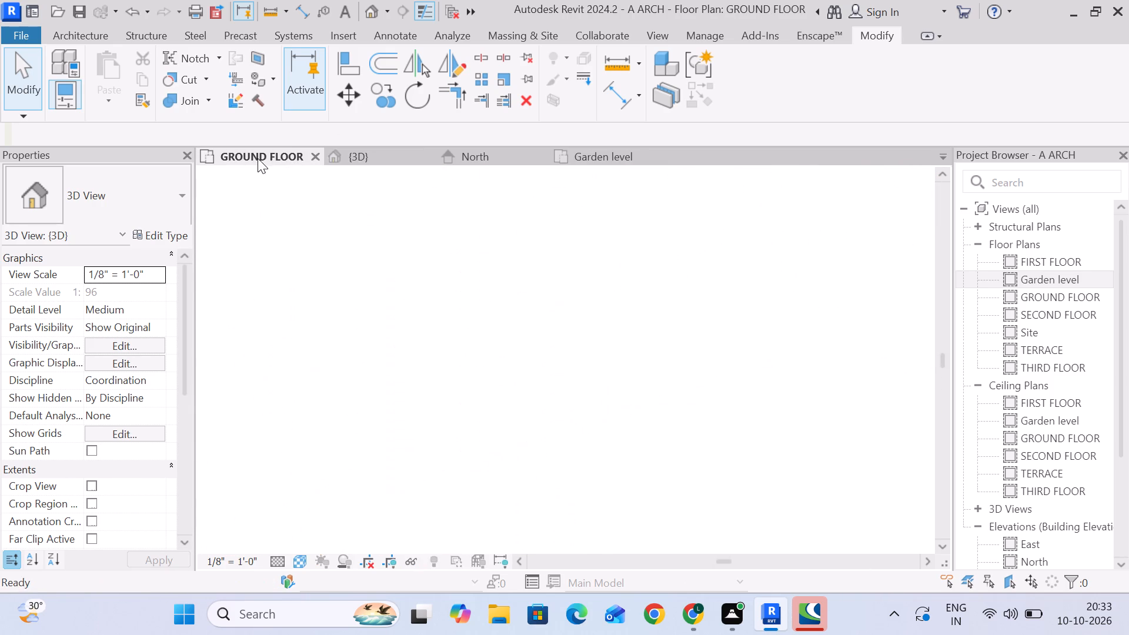
{"action": "scroll", "coordinate": [677, 362], "scroll_direction": "down", "scroll_amount": 7}
{"action": "middle_click_drag", "start_coordinate": [669, 371], "coordinate": [470, 371]}
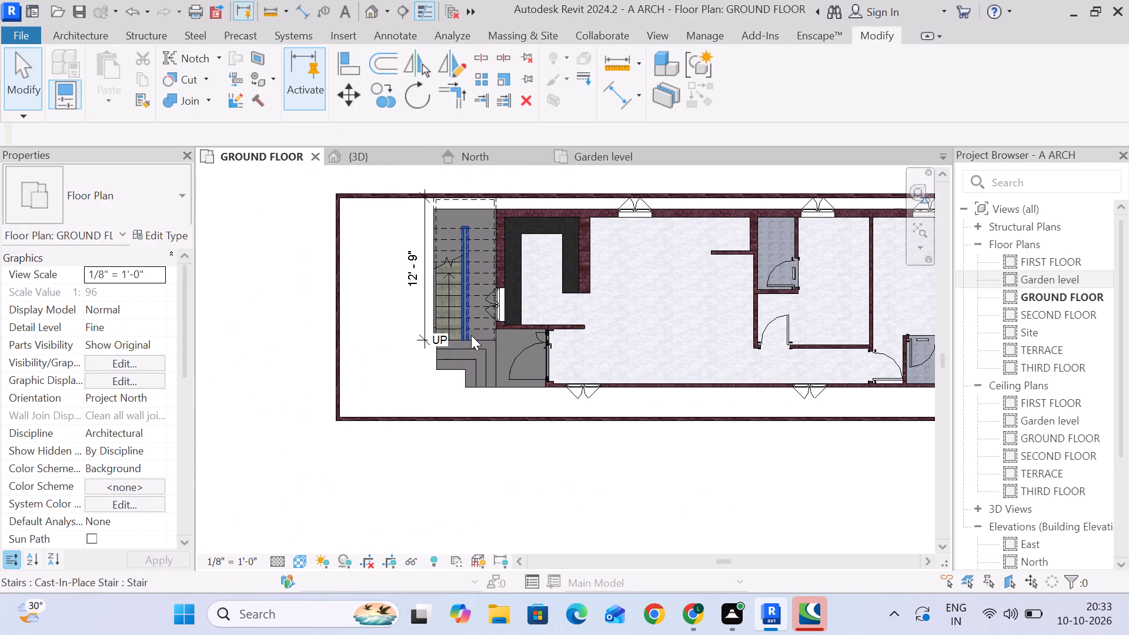
{"action": "scroll", "coordinate": [466, 331], "scroll_direction": "up", "scroll_amount": 1}
{"action": "left_click", "coordinate": [417, 315]}
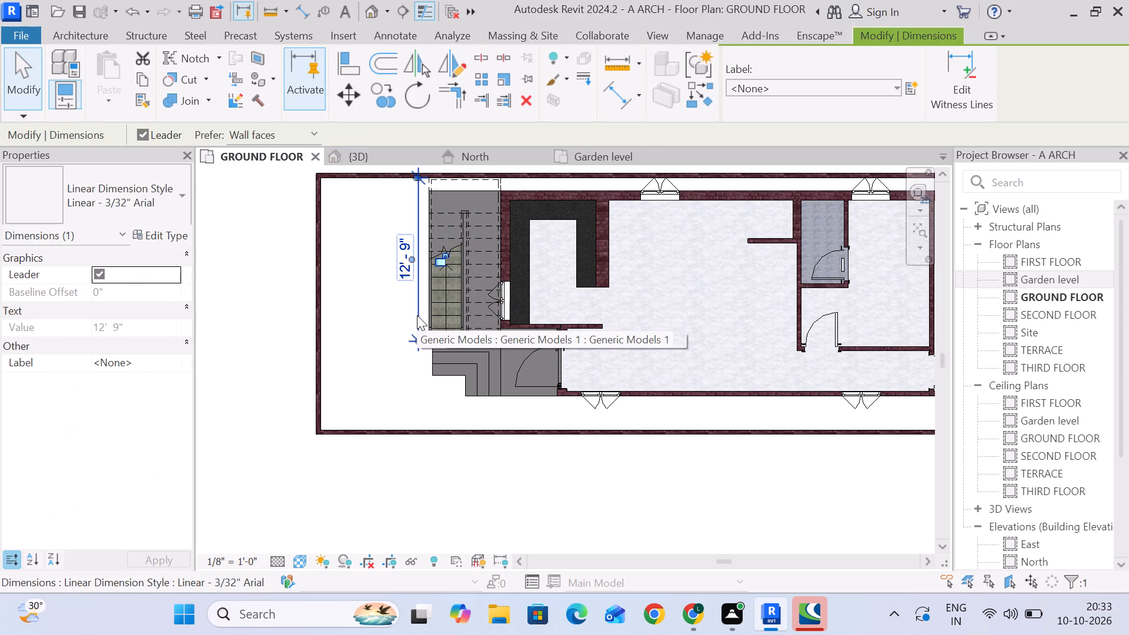
{"action": "key", "text": "Delete"}
Save the project.
{"action": "scroll", "coordinate": [417, 315], "scroll_direction": "up", "scroll_amount": 3}
{"action": "scroll", "coordinate": [452, 336], "scroll_direction": "down", "scroll_amount": 2}
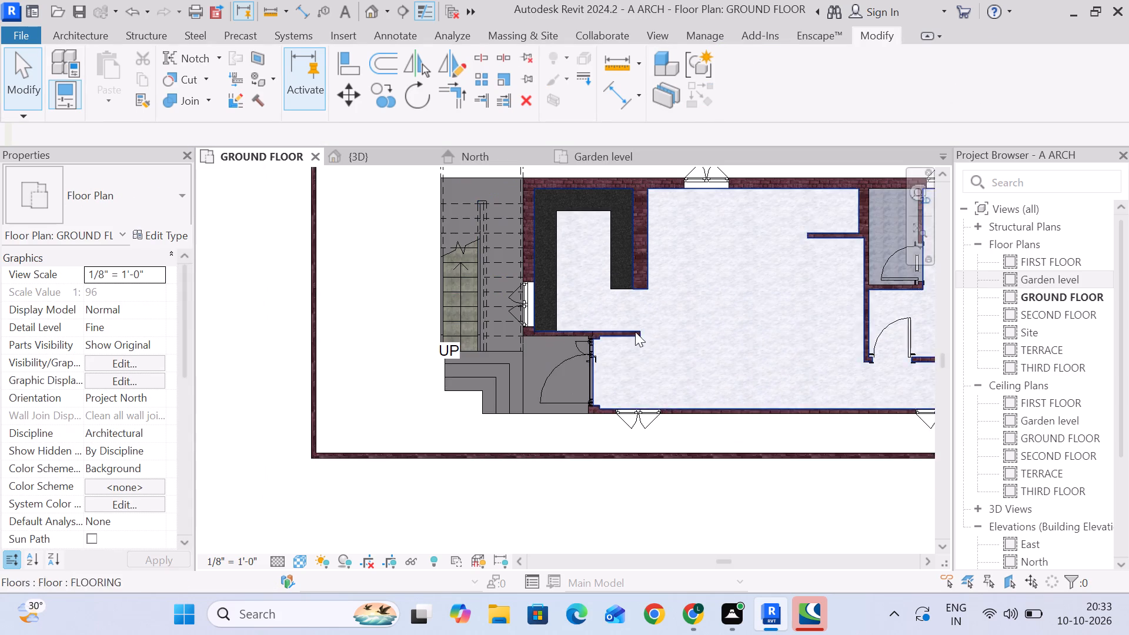
{"action": "middle_click_drag", "start_coordinate": [635, 332], "coordinate": [529, 357]}
{"action": "middle_click_drag", "start_coordinate": [606, 355], "coordinate": [547, 334]}
{"action": "middle_click_drag", "start_coordinate": [593, 347], "coordinate": [539, 359]}
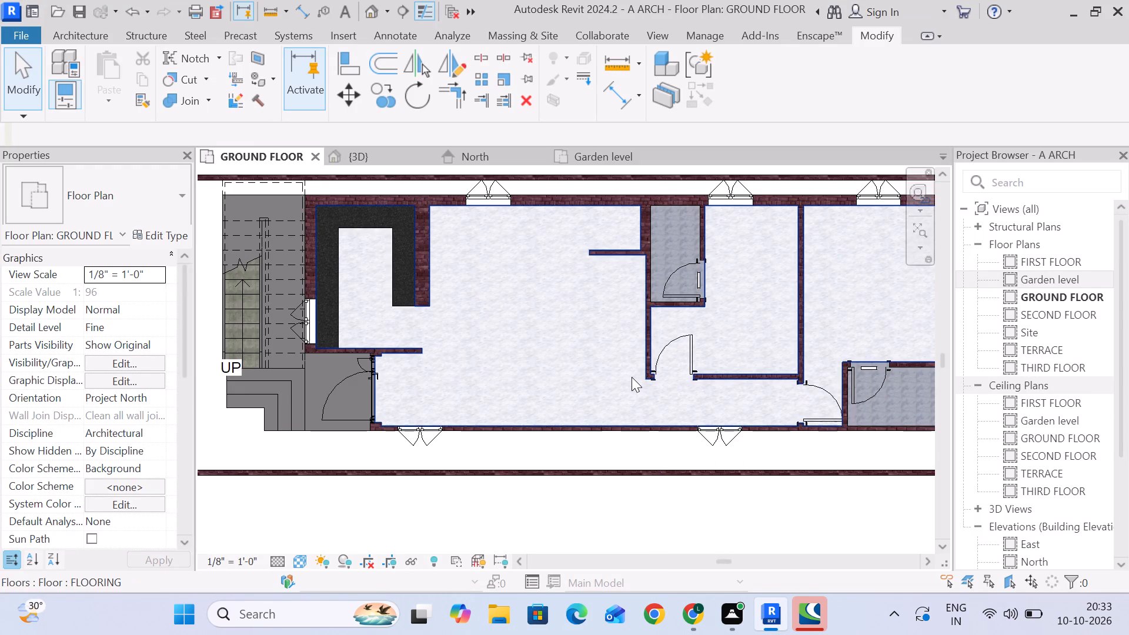
{"action": "key", "text": "ctrl+s"}
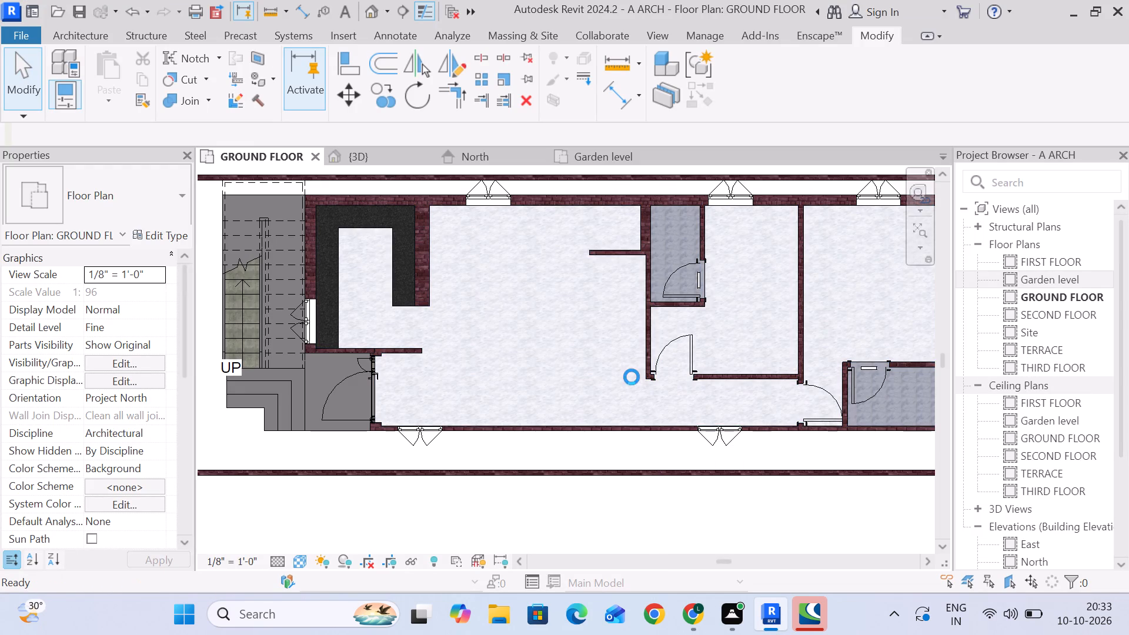
Examine the stair and entrance steps within the ground floor layout.
{"action": "scroll", "coordinate": [548, 311], "scroll_direction": "down", "scroll_amount": 4}
{"action": "middle_click_drag", "start_coordinate": [554, 325], "coordinate": [575, 300]}
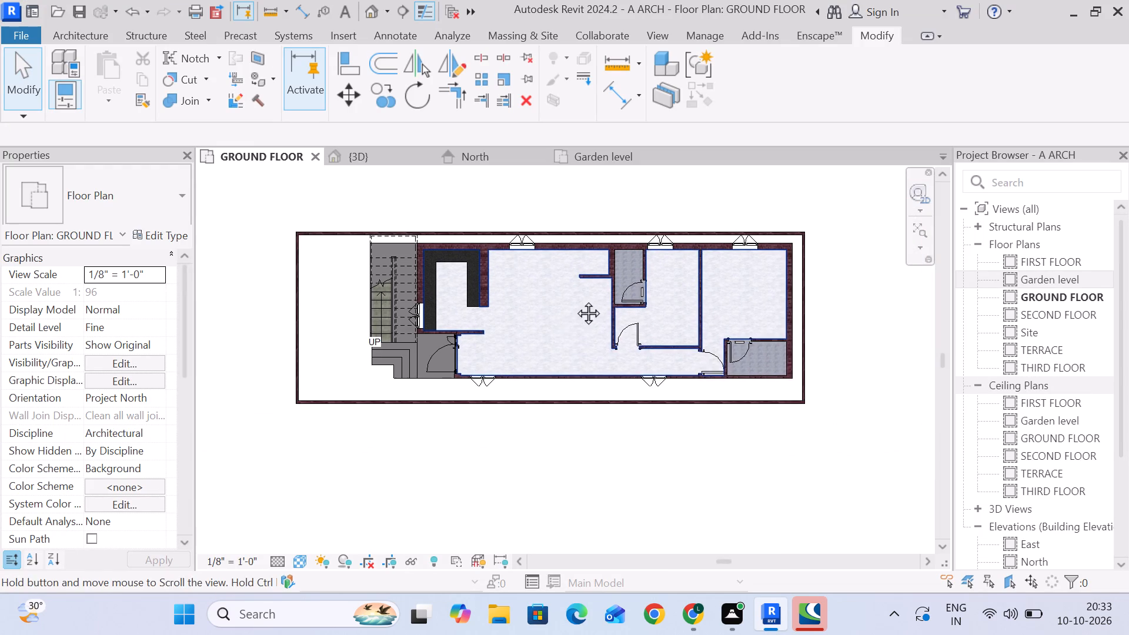
{"action": "middle_click_drag", "start_coordinate": [575, 300], "coordinate": [577, 299]}
{"action": "scroll", "coordinate": [402, 354], "scroll_direction": "up", "scroll_amount": 1}
{"action": "middle_click_drag", "start_coordinate": [376, 363], "coordinate": [388, 387]}
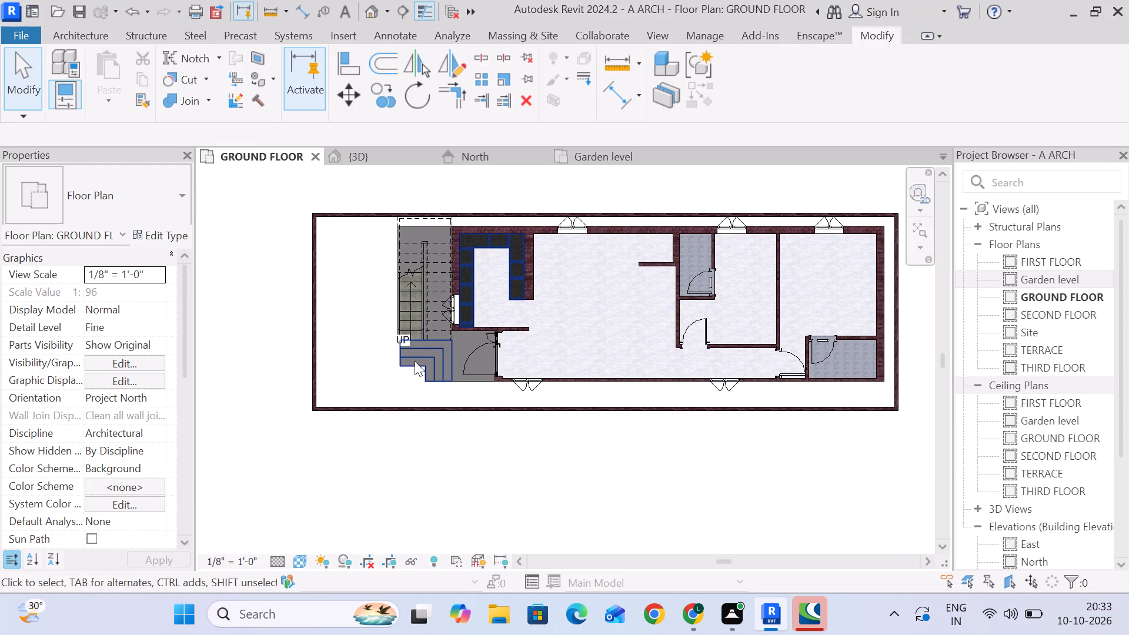
{"action": "scroll", "coordinate": [400, 375], "scroll_direction": "up", "scroll_amount": 1}
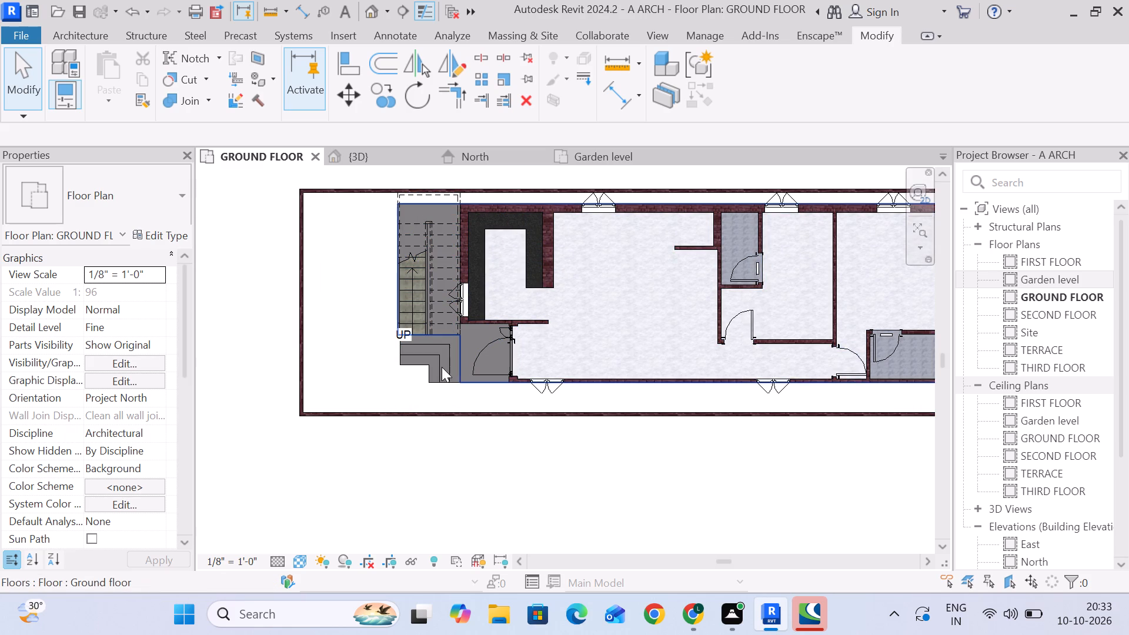
{"action": "scroll", "coordinate": [329, 220], "scroll_direction": "up", "scroll_amount": 1}
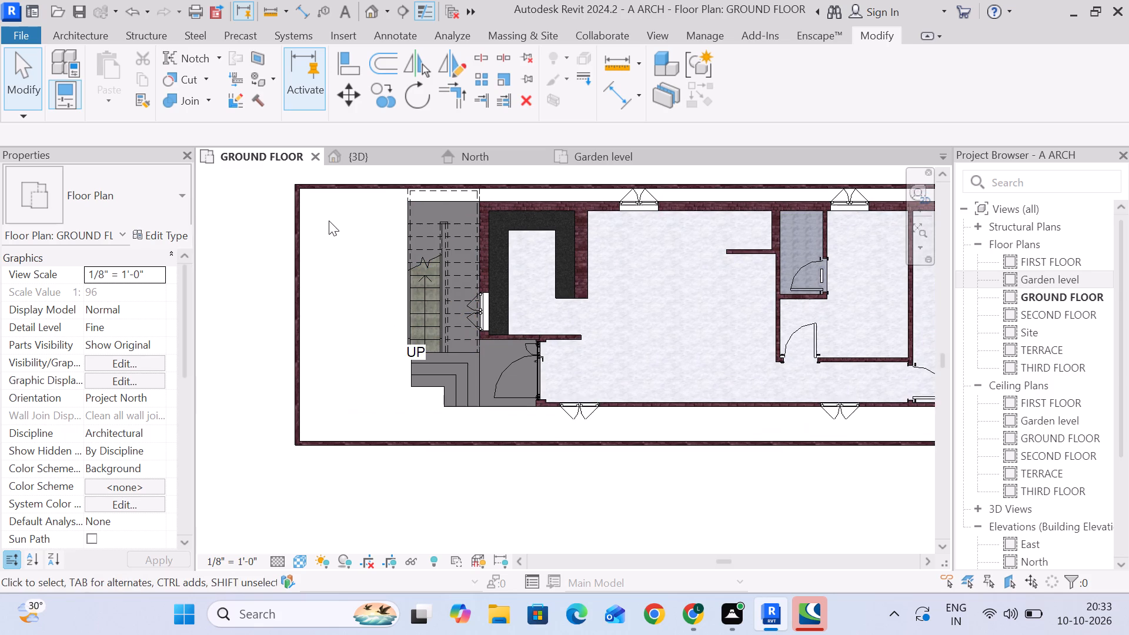
{"action": "middle_click_drag", "start_coordinate": [360, 238], "coordinate": [362, 278]}
{"action": "scroll", "coordinate": [319, 252], "scroll_direction": "up", "scroll_amount": 1}
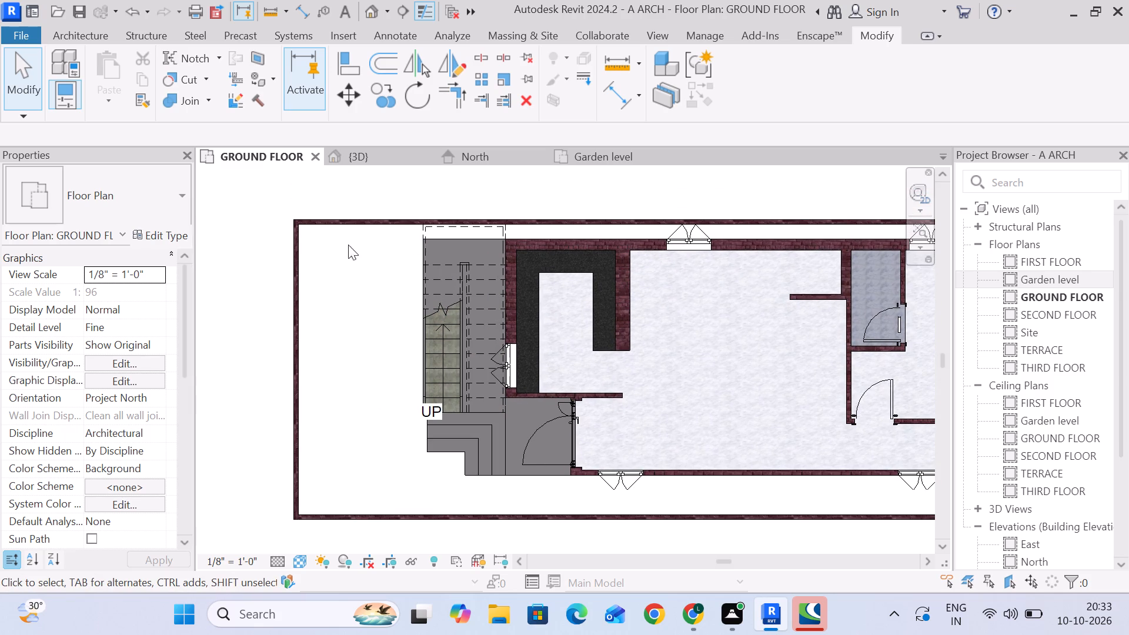
Check the stair, entrance steps and house in the 3D view against the GROUND FLOOR plan.
{"action": "middle_click_drag", "start_coordinate": [374, 269], "coordinate": [360, 261]}
{"action": "left_click", "coordinate": [361, 163]}
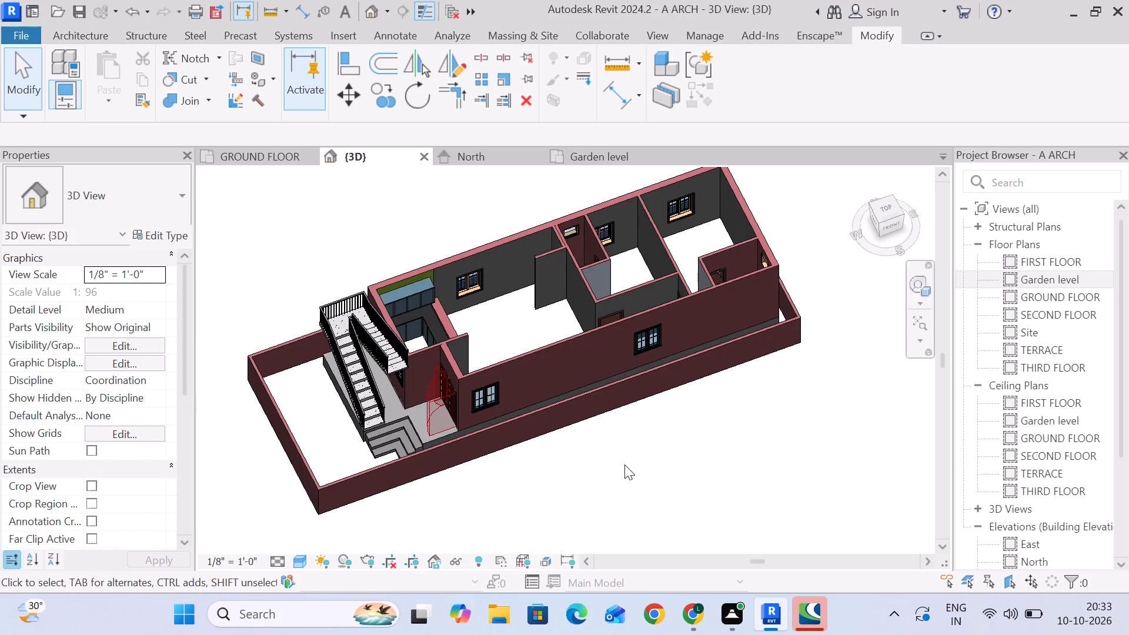
{"action": "middle_click_drag", "start_coordinate": [705, 433], "coordinate": [679, 409]}
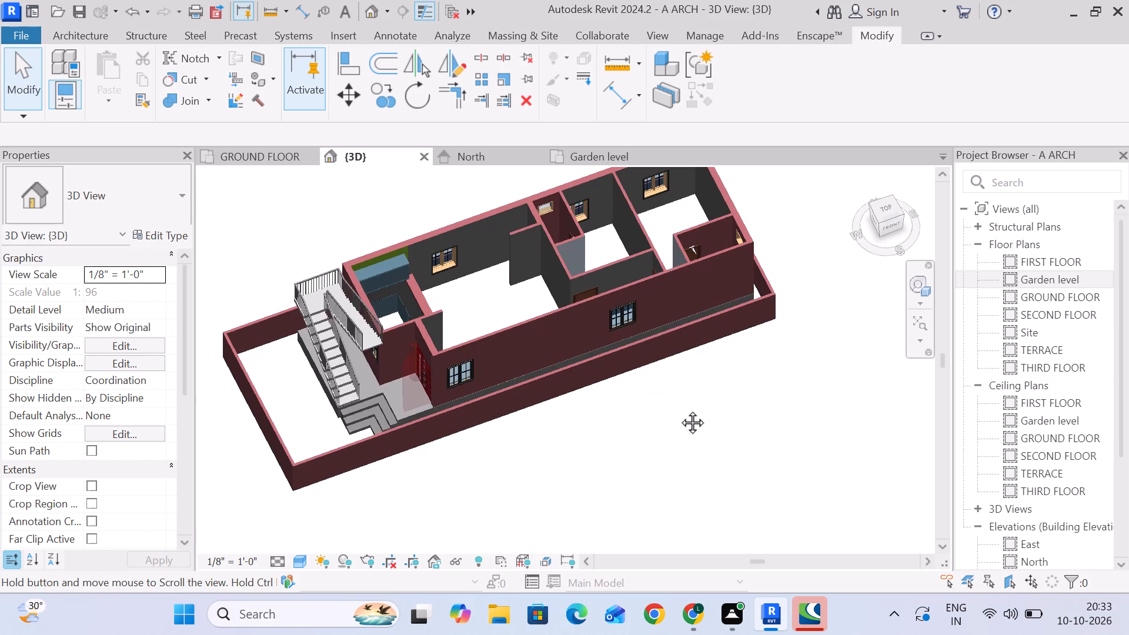
{"action": "middle_click_drag", "start_coordinate": [679, 409], "coordinate": [686, 417]}
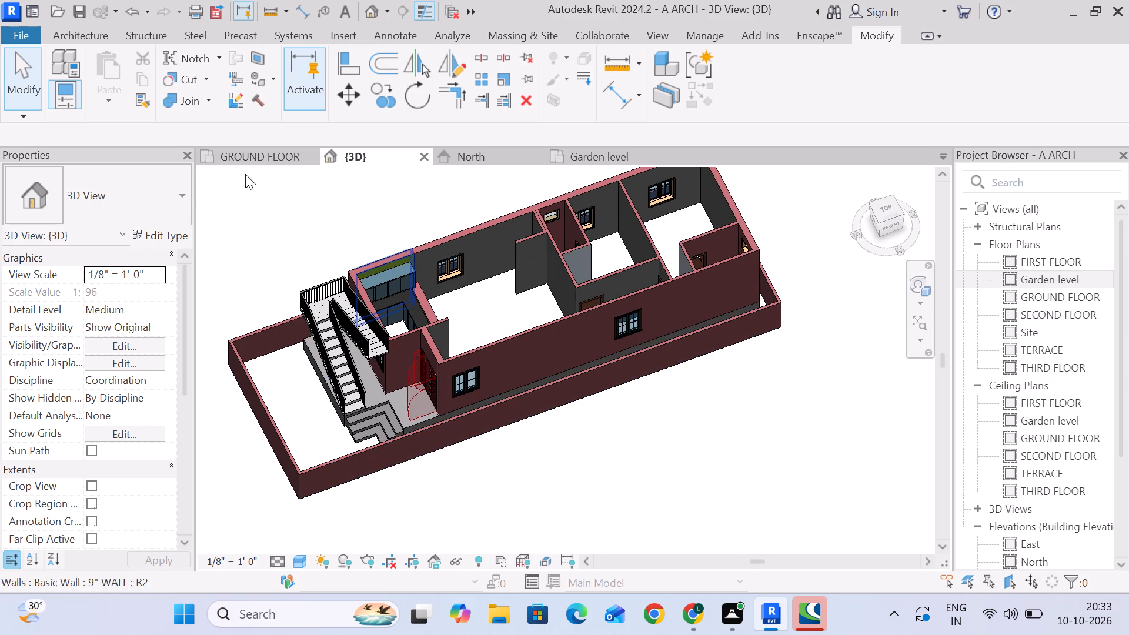
{"action": "left_click", "coordinate": [259, 162]}
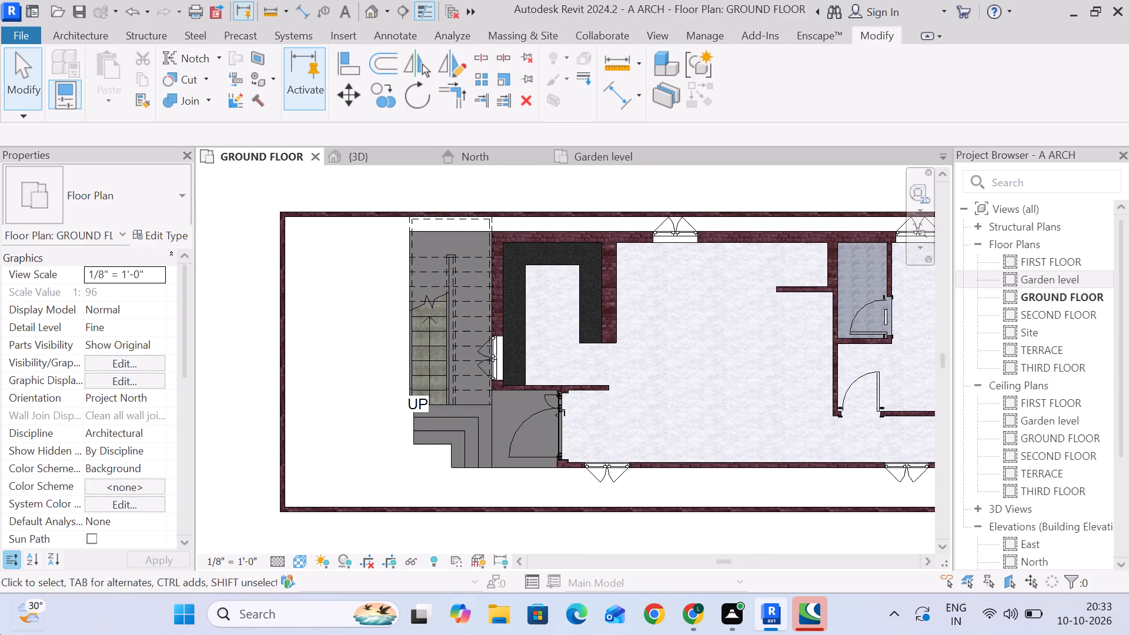
Set the Garden level floor plan to Fine detail level and the Shaded visual style.
{"action": "left_click", "coordinate": [620, 159]}
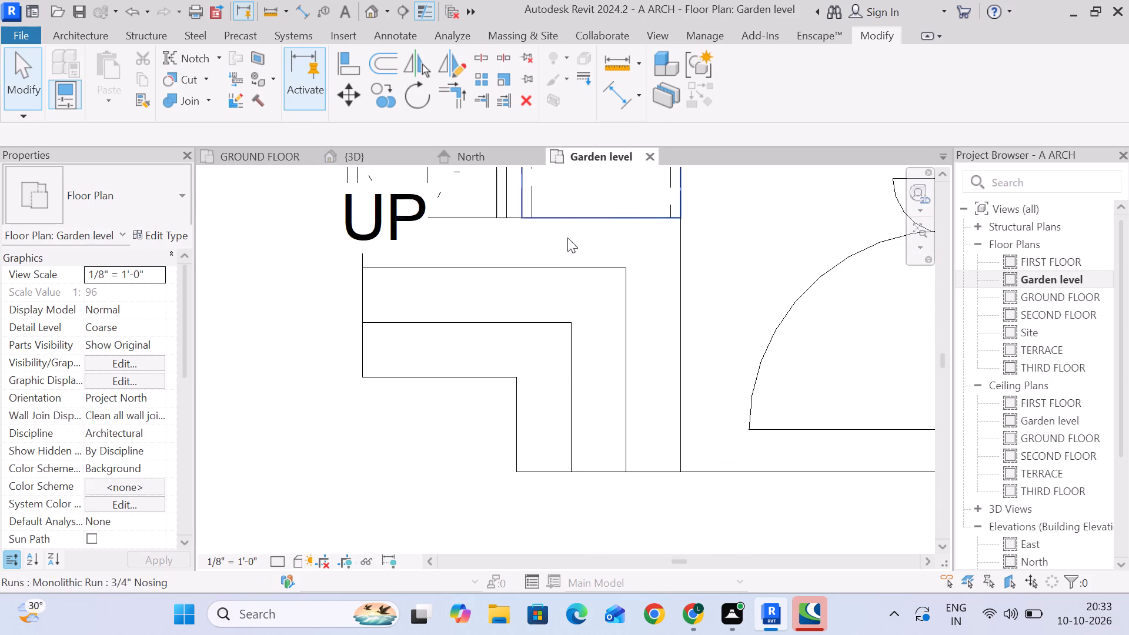
{"action": "scroll", "coordinate": [562, 256], "scroll_direction": "down", "scroll_amount": 17}
{"action": "middle_click_drag", "start_coordinate": [555, 278], "coordinate": [486, 302]}
{"action": "scroll", "coordinate": [465, 286], "scroll_direction": "up", "scroll_amount": 4}
{"action": "middle_click_drag", "start_coordinate": [460, 256], "coordinate": [429, 266]}
{"action": "middle_click_drag", "start_coordinate": [377, 206], "coordinate": [363, 205]}
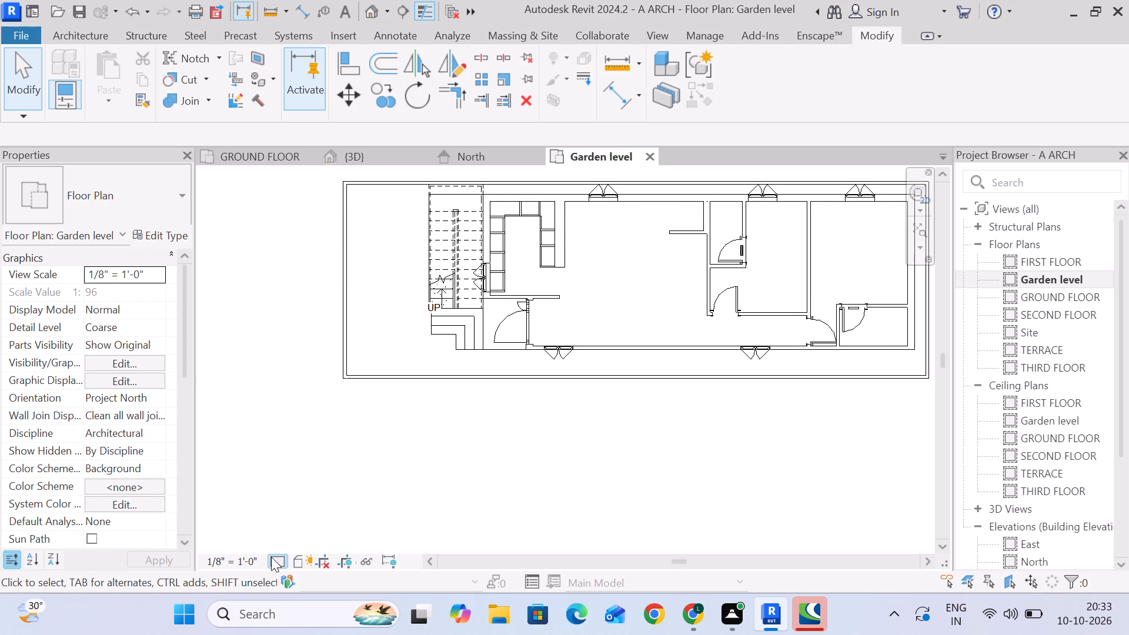
{"action": "left_click", "coordinate": [273, 566]}
{"action": "left_click", "coordinate": [300, 543]}
{"action": "left_click", "coordinate": [300, 556]}
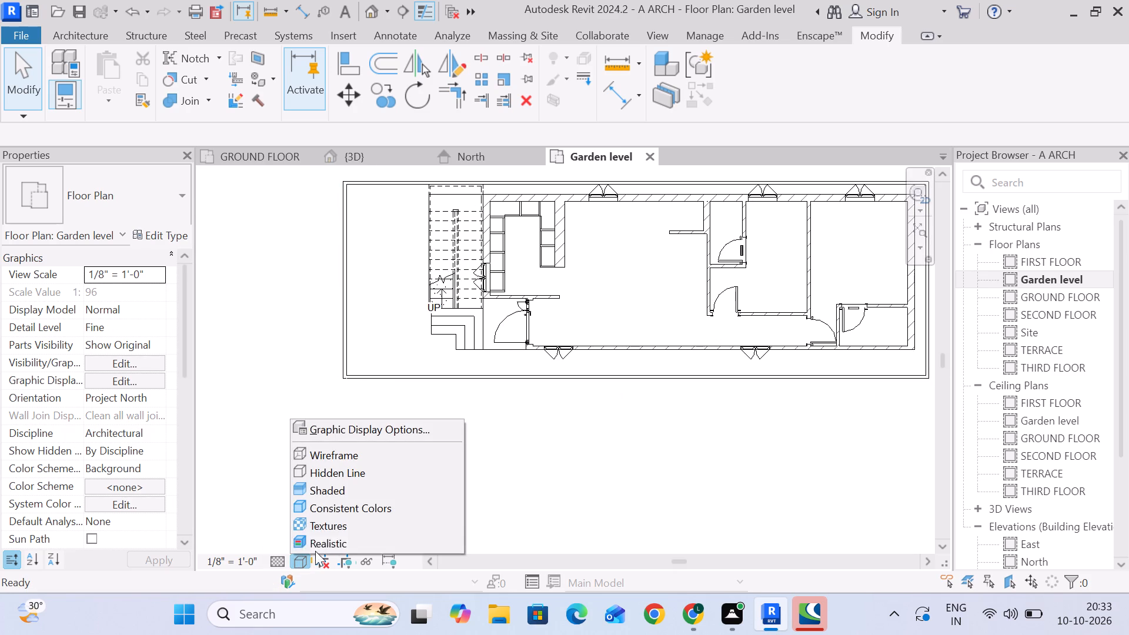
{"action": "left_click", "coordinate": [320, 489]}
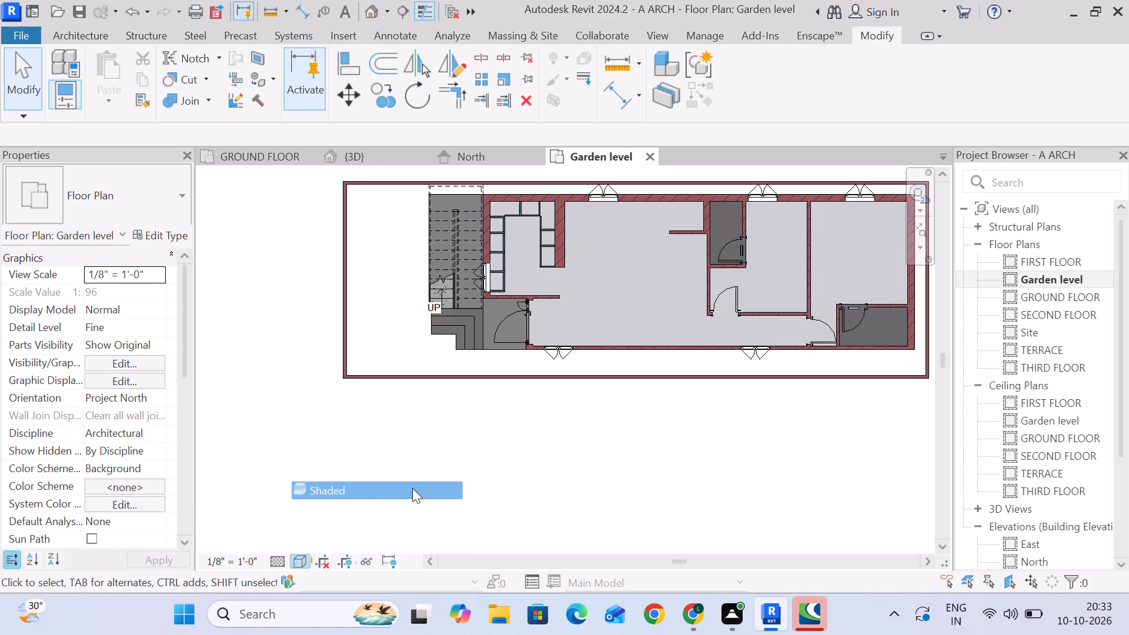
{"action": "left_click", "coordinate": [580, 487]}
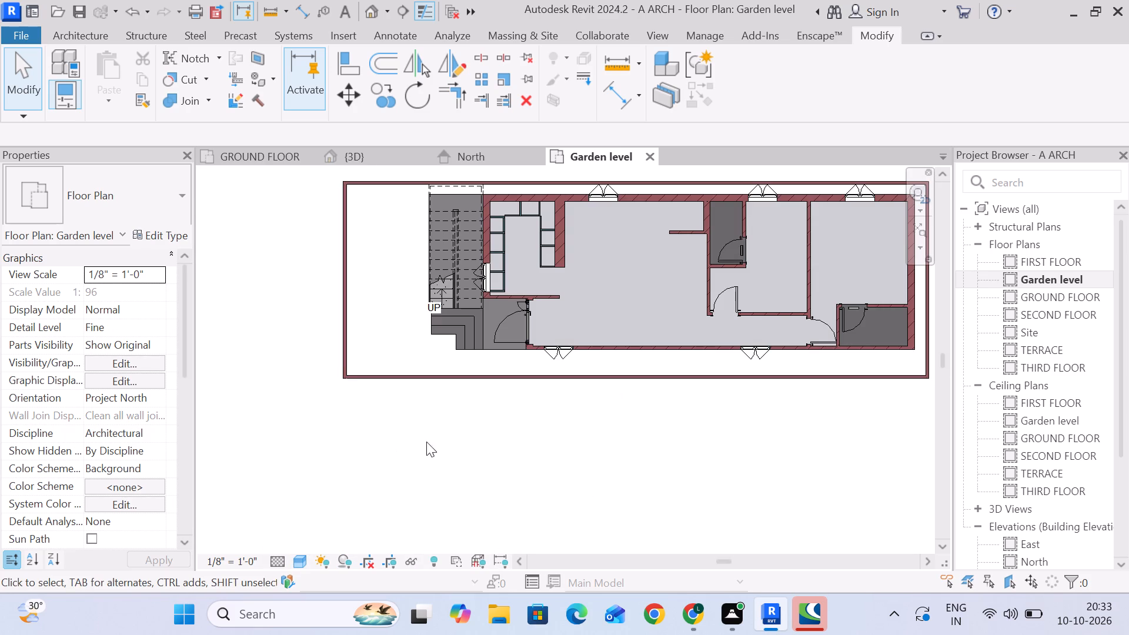
Examine the stair and open yard in the Garden level plan, and the level heights in the North elevation.
{"action": "scroll", "coordinate": [540, 414], "scroll_direction": "down", "scroll_amount": 2}
{"action": "middle_click_drag", "start_coordinate": [540, 414], "coordinate": [480, 415]}
{"action": "scroll", "coordinate": [363, 366], "scroll_direction": "up", "scroll_amount": 3}
{"action": "scroll", "coordinate": [363, 365], "scroll_direction": "down", "scroll_amount": 3}
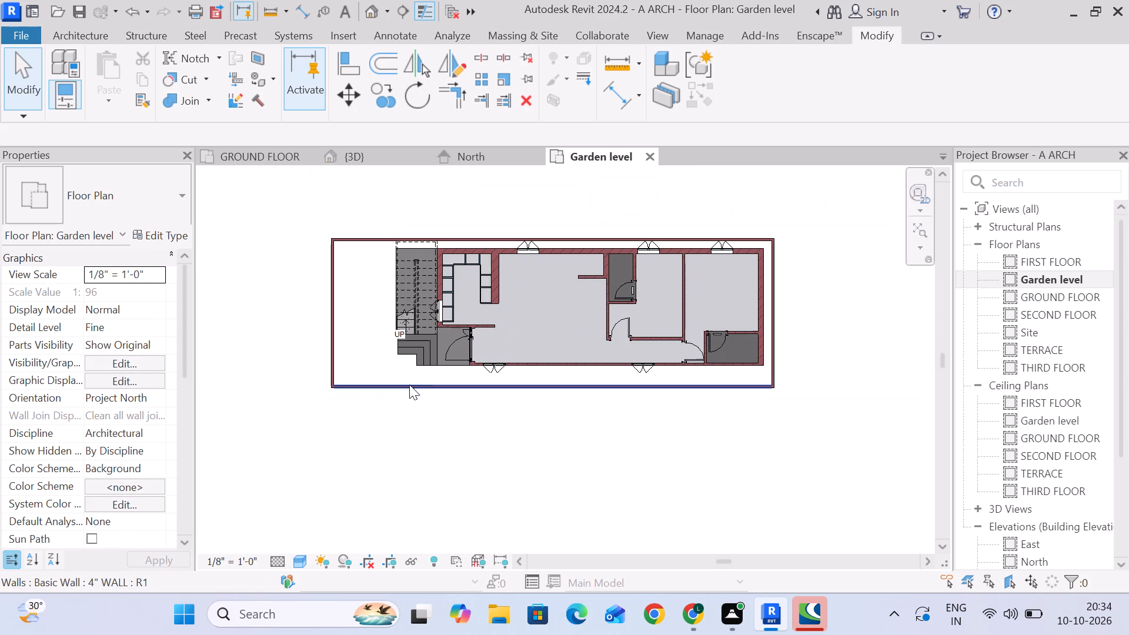
{"action": "middle_click_drag", "start_coordinate": [382, 339], "coordinate": [370, 343]}
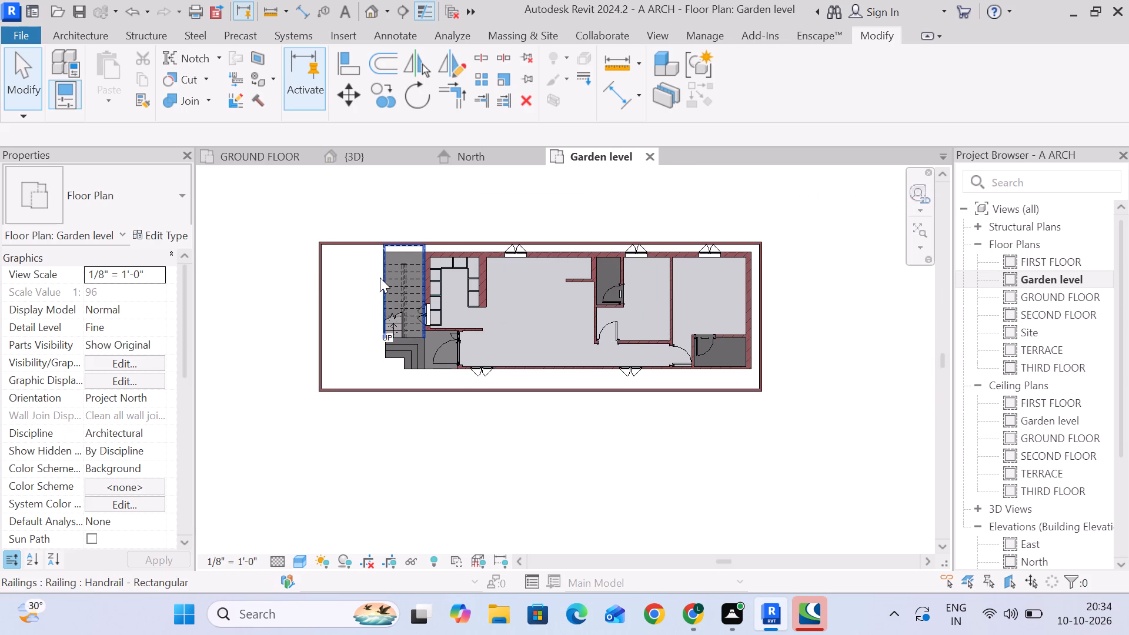
{"action": "scroll", "coordinate": [329, 265], "scroll_direction": "up", "scroll_amount": 4}
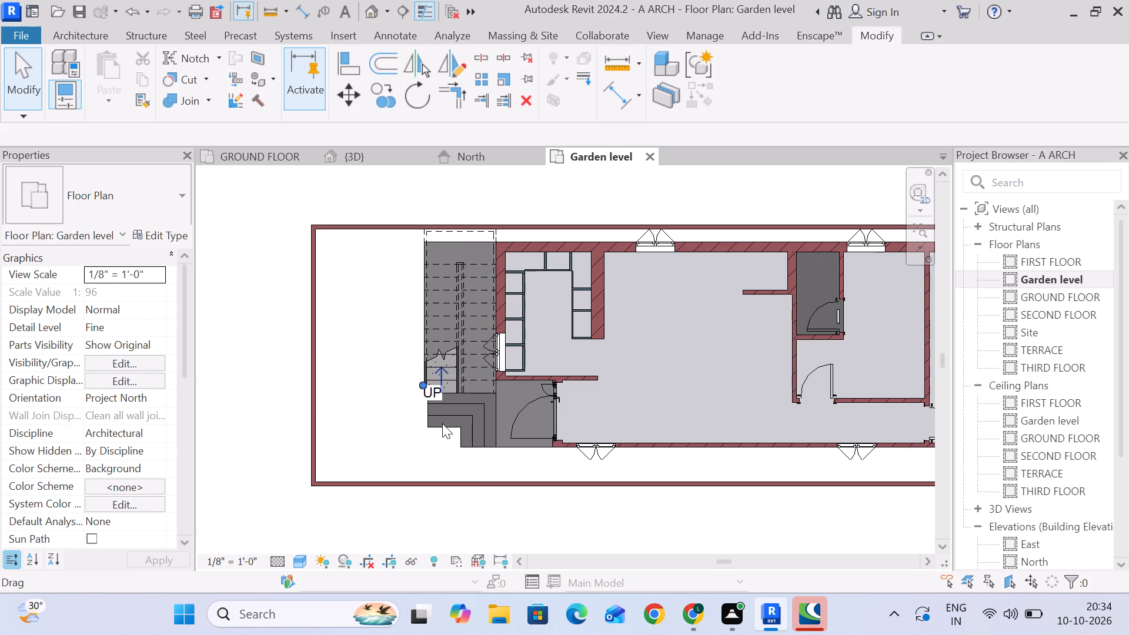
{"action": "middle_click_drag", "start_coordinate": [587, 479], "coordinate": [509, 439]}
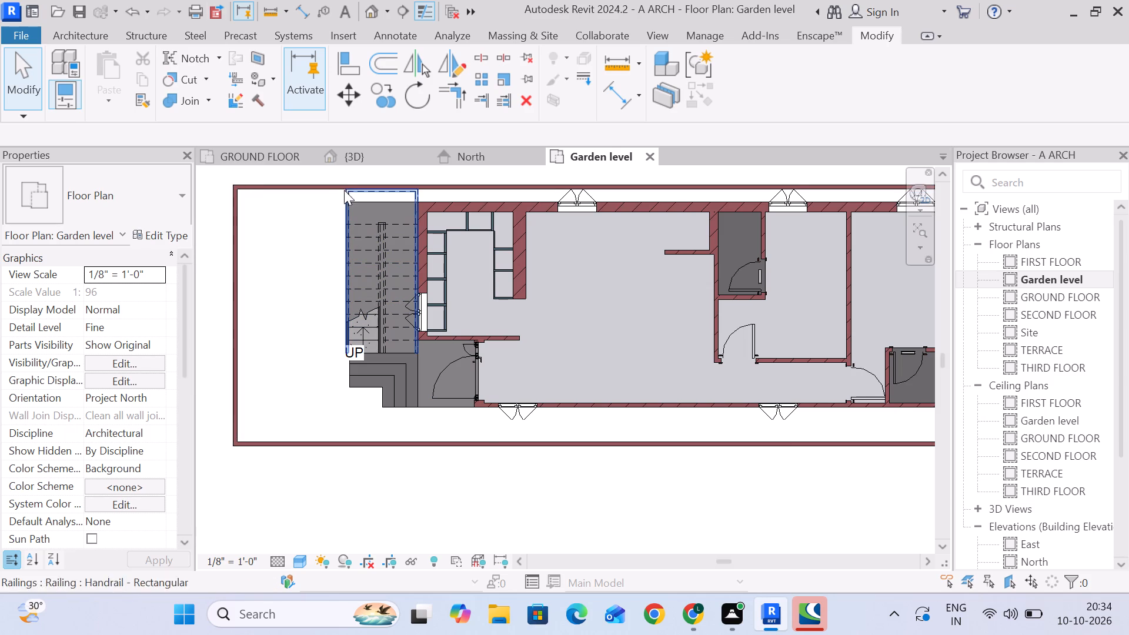
{"action": "left_click", "coordinate": [470, 162]}
{"action": "scroll", "coordinate": [637, 386], "scroll_direction": "down", "scroll_amount": 2}
{"action": "middle_click_drag", "start_coordinate": [637, 386], "coordinate": [639, 364]}
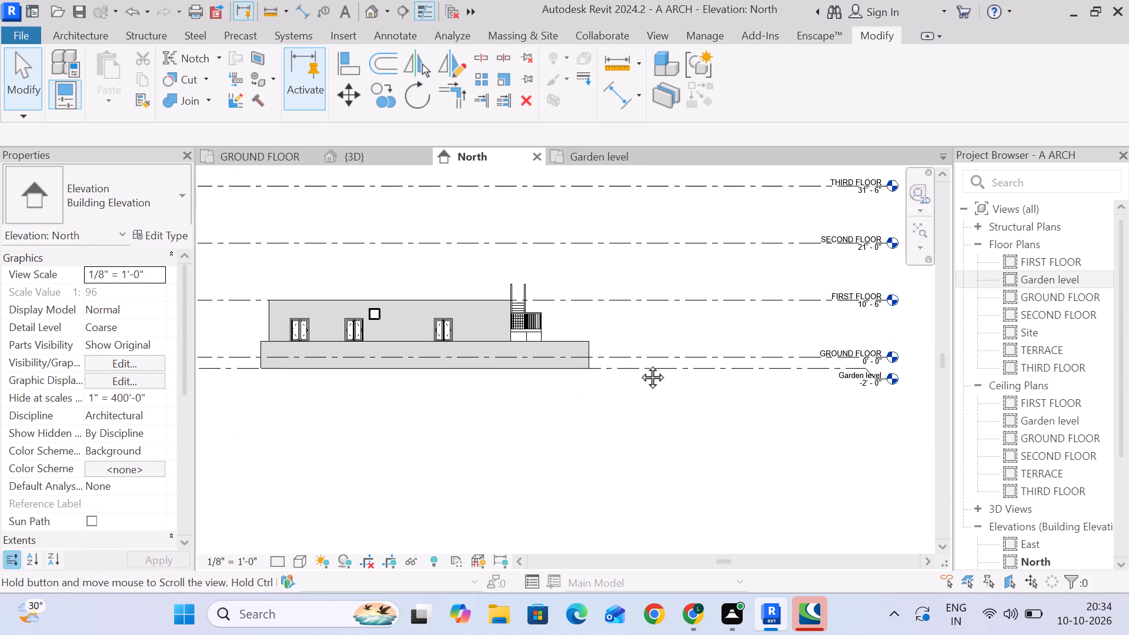
{"action": "middle_click_drag", "start_coordinate": [639, 364], "coordinate": [649, 335]}
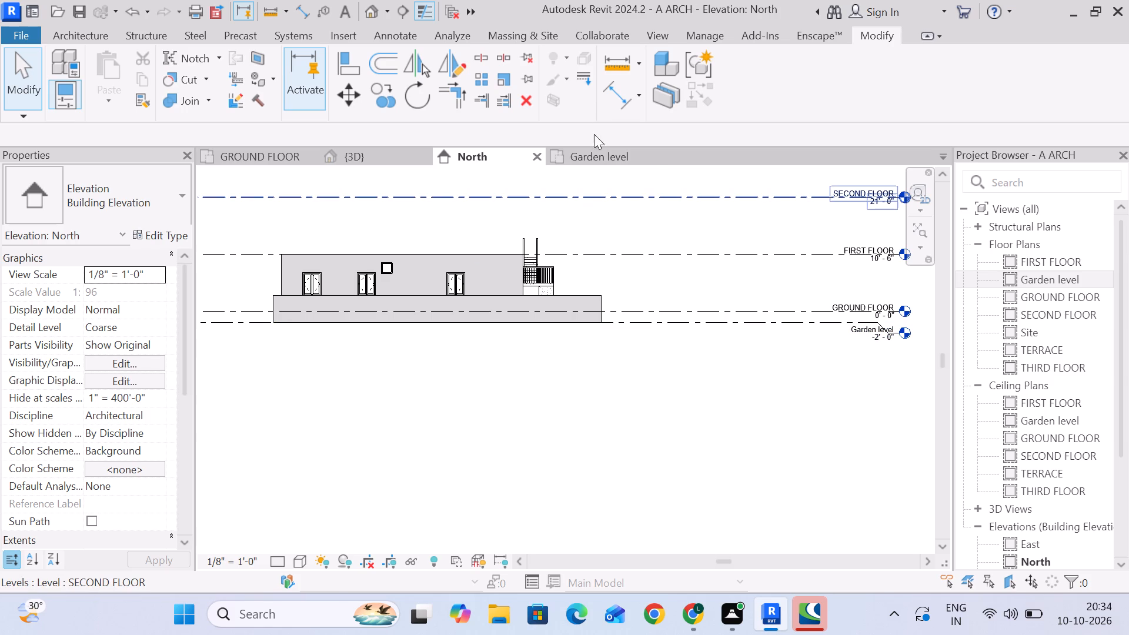
{"action": "left_click", "coordinate": [590, 153]}
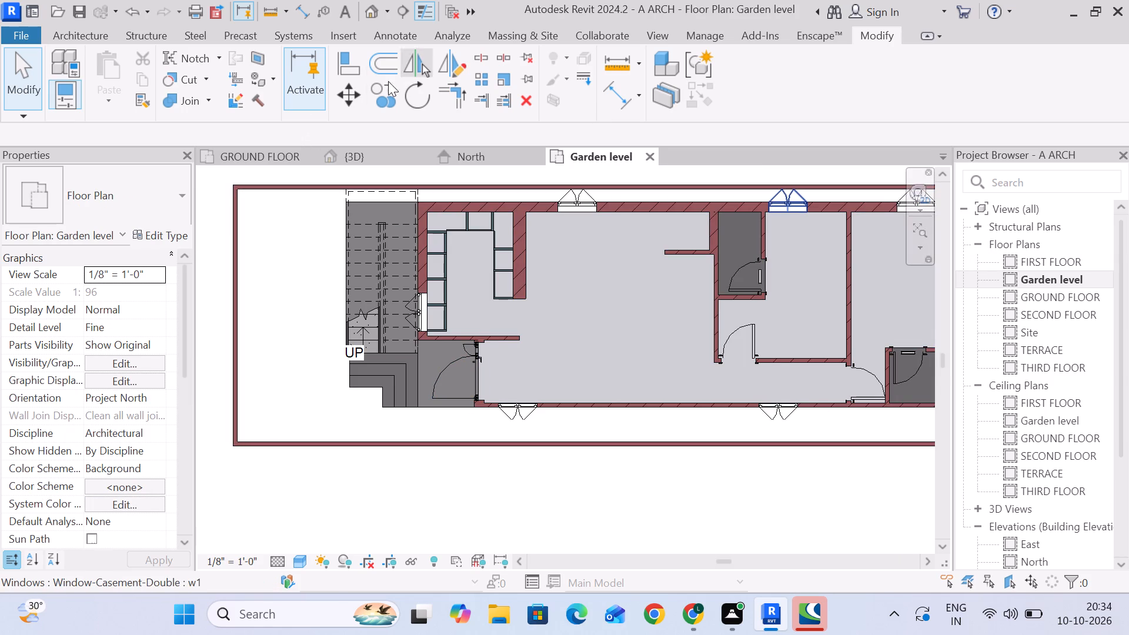
Start a floor on Garden level using the garden level floor type.
{"action": "left_click", "coordinate": [84, 29]}
{"action": "left_click", "coordinate": [276, 104]}
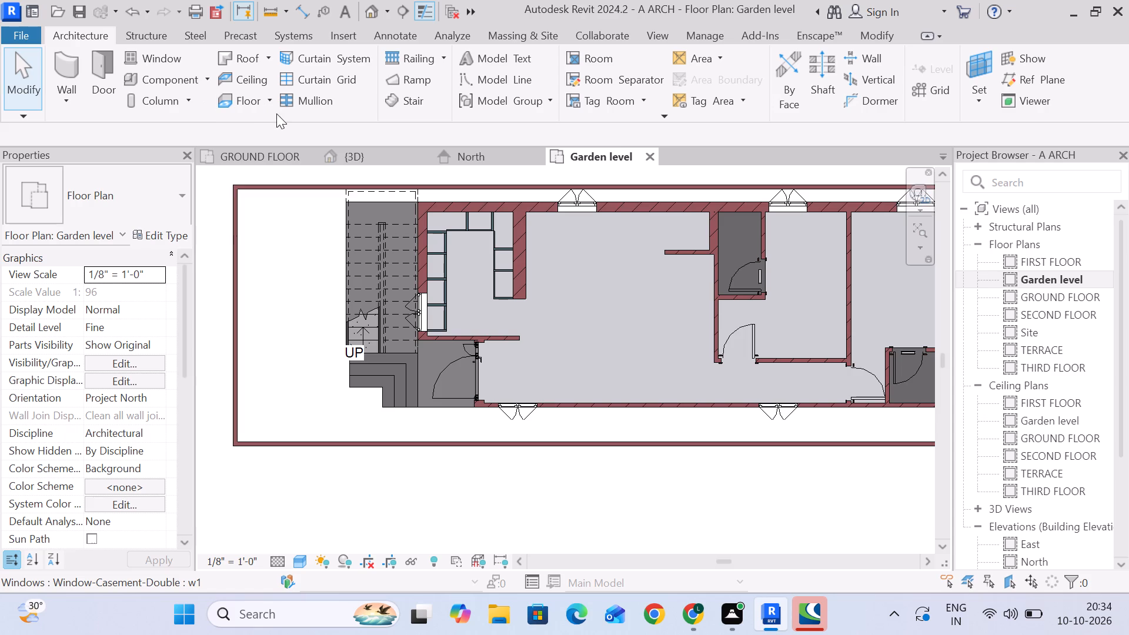
{"action": "left_click", "coordinate": [273, 102]}
{"action": "left_click", "coordinate": [272, 142]}
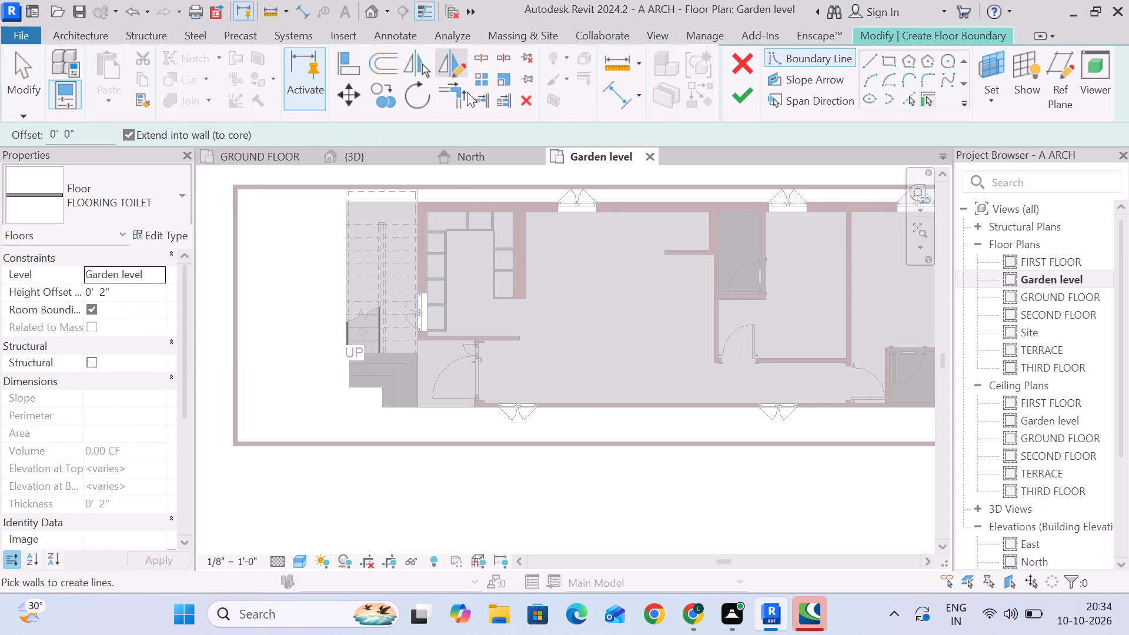
{"action": "left_click", "coordinate": [168, 219]}
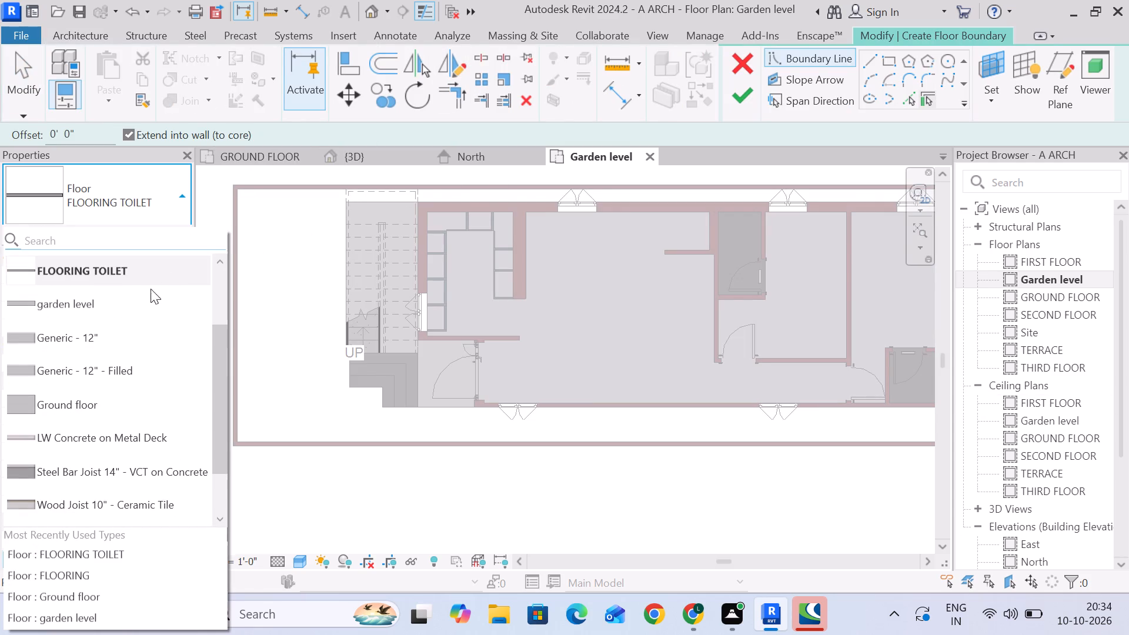
{"action": "left_click", "coordinate": [121, 310]}
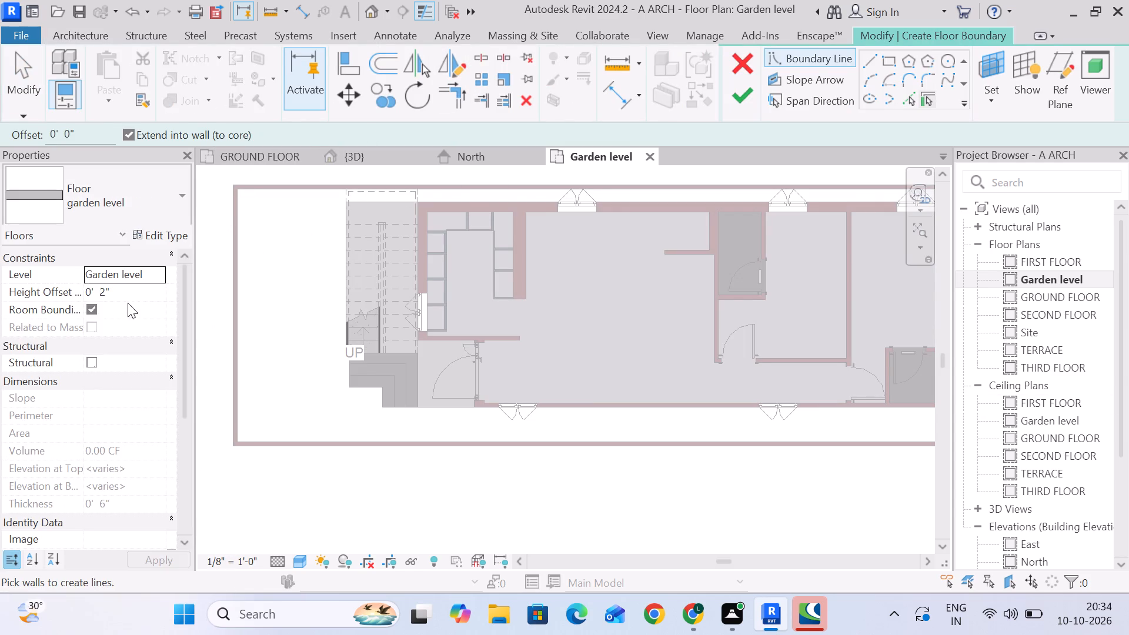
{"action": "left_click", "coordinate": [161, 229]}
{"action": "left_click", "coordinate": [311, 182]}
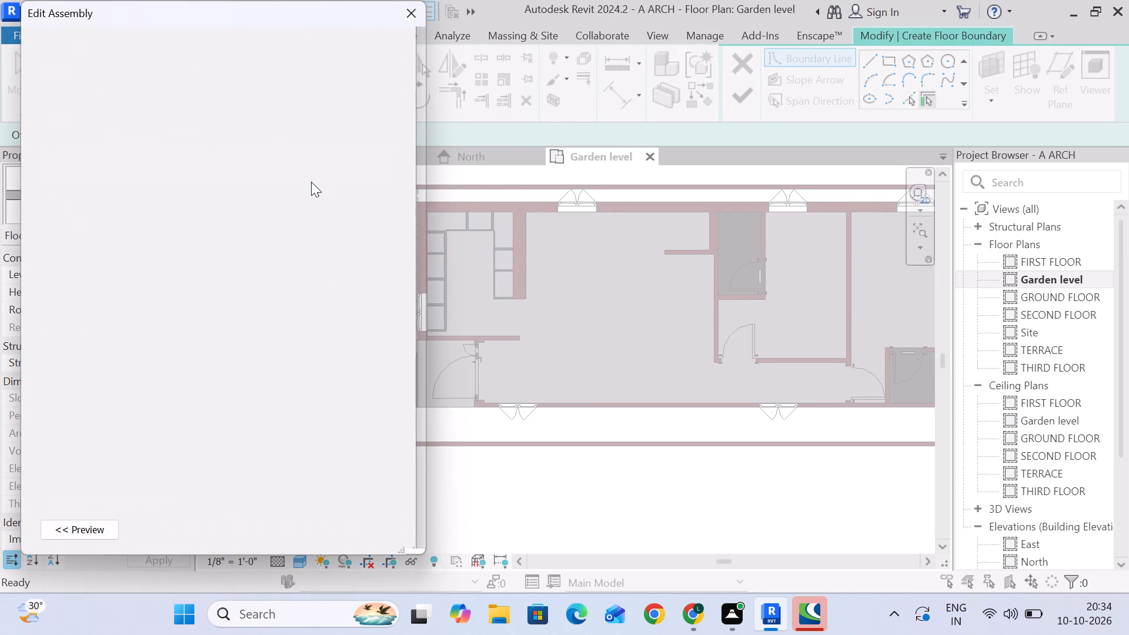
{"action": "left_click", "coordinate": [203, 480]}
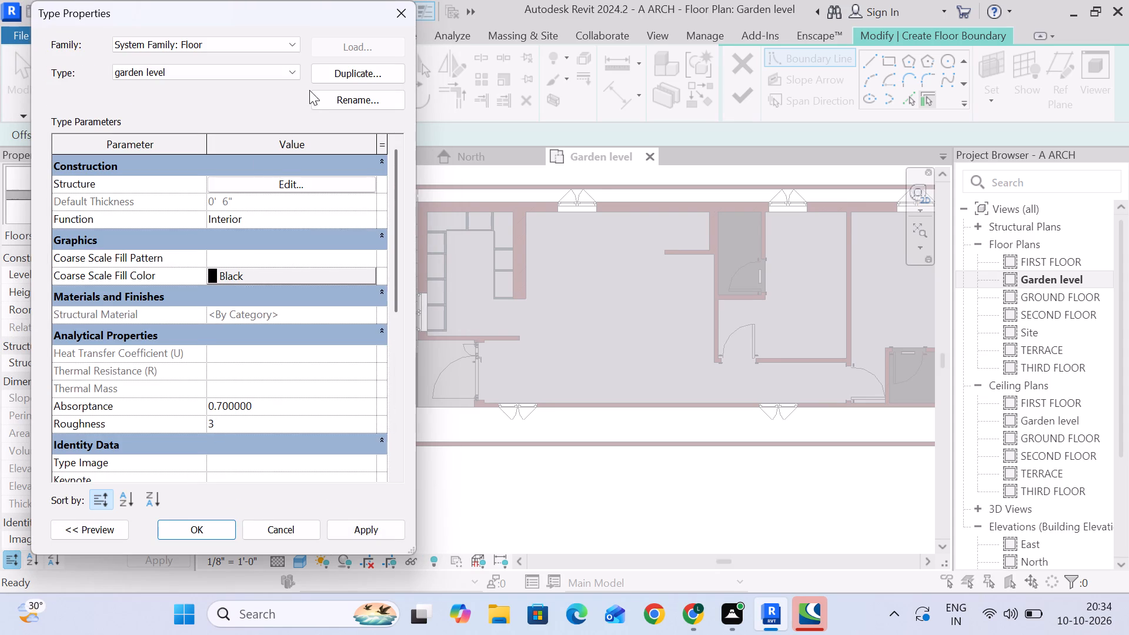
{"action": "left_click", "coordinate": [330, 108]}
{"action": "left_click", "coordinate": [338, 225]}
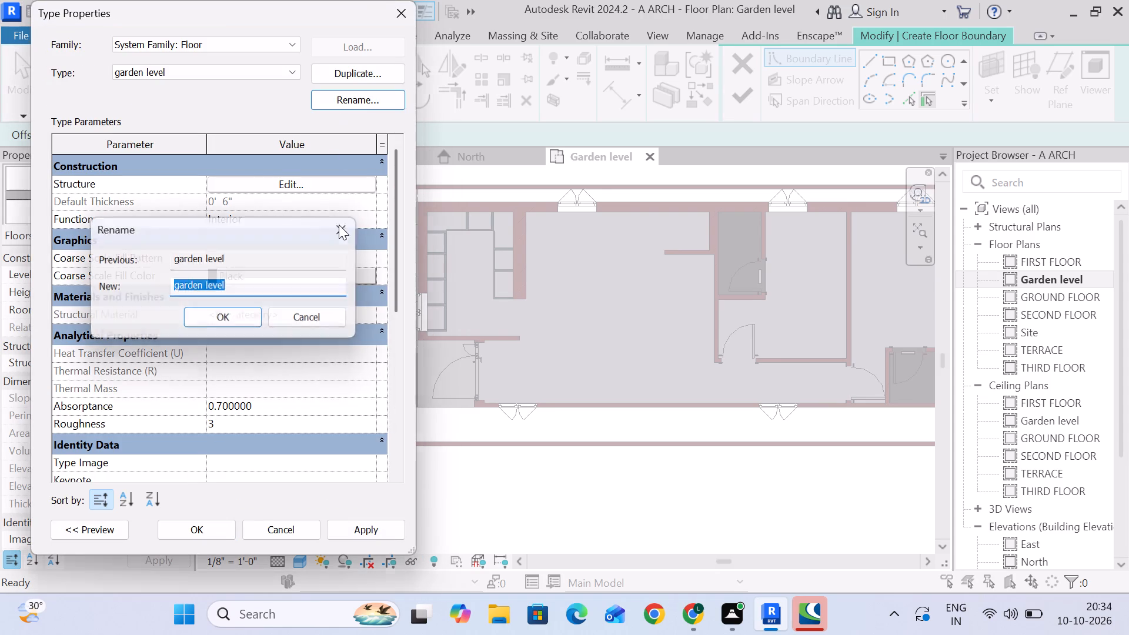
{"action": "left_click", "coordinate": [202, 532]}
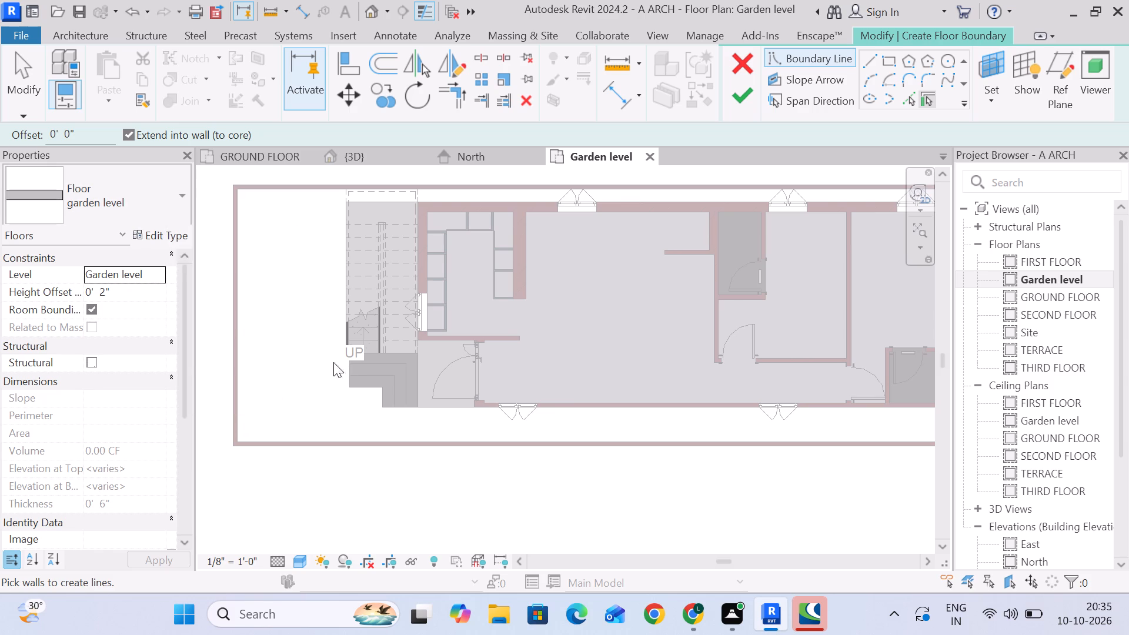
Rename the garden level floor type as GERDEN TAIL.
{"action": "left_click", "coordinate": [151, 234]}
{"action": "left_click", "coordinate": [351, 102]}
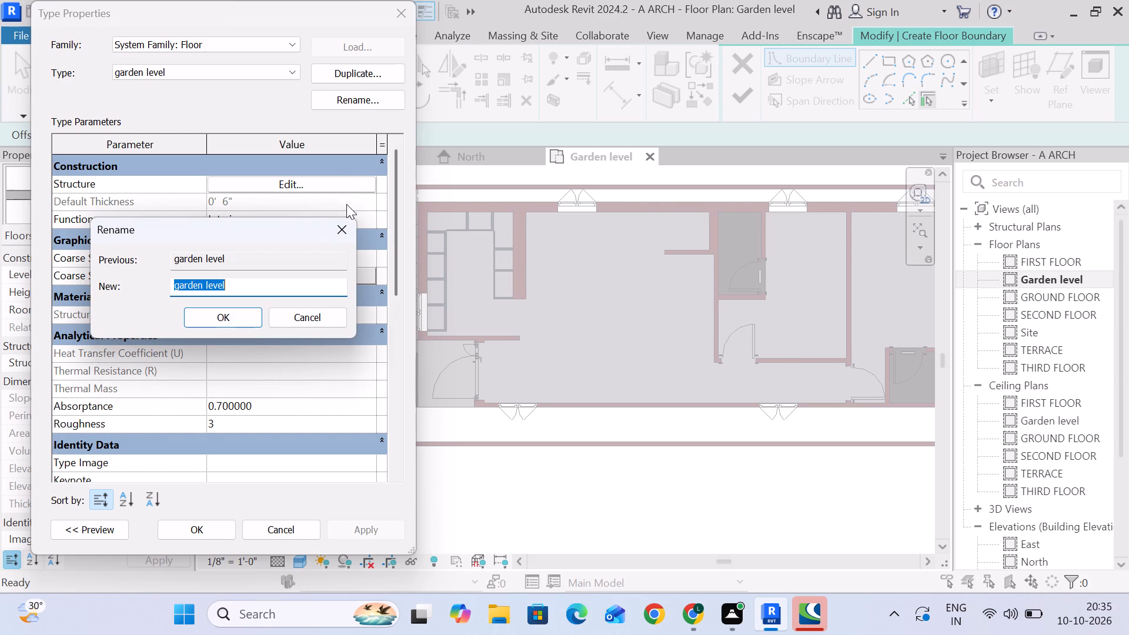
{"action": "type", "text": "GER"}
{"action": "type", "text": "DE"}
{"action": "key", "text": "n"}
{"action": "key", "text": "space"}
{"action": "type", "text": "TA"}
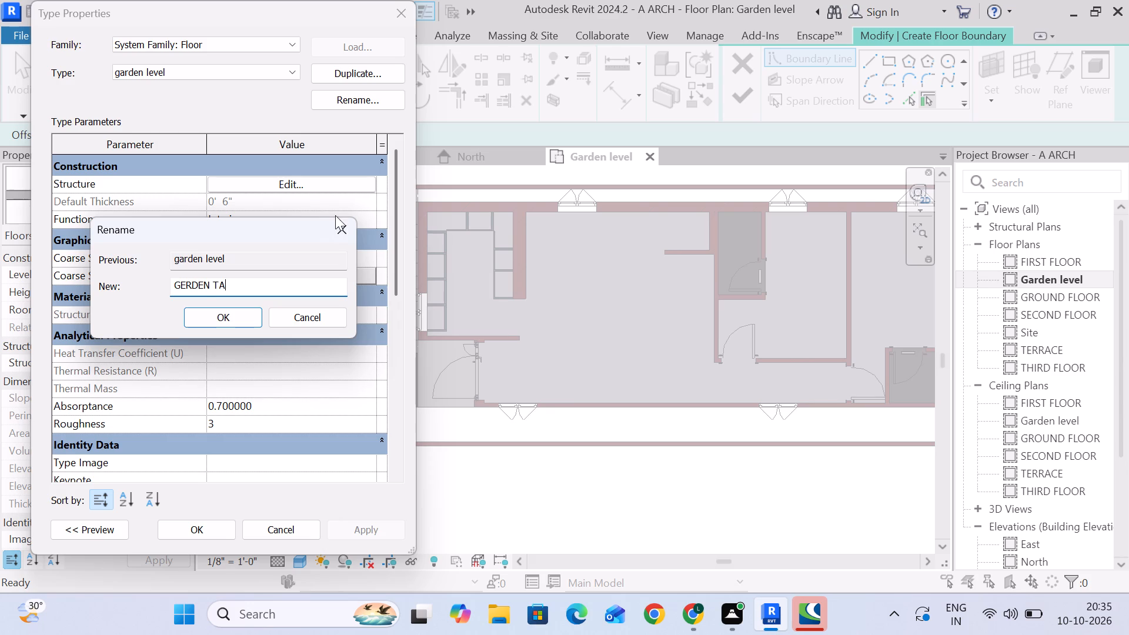
{"action": "type", "text": "IL"}
{"action": "key", "text": "Return"}
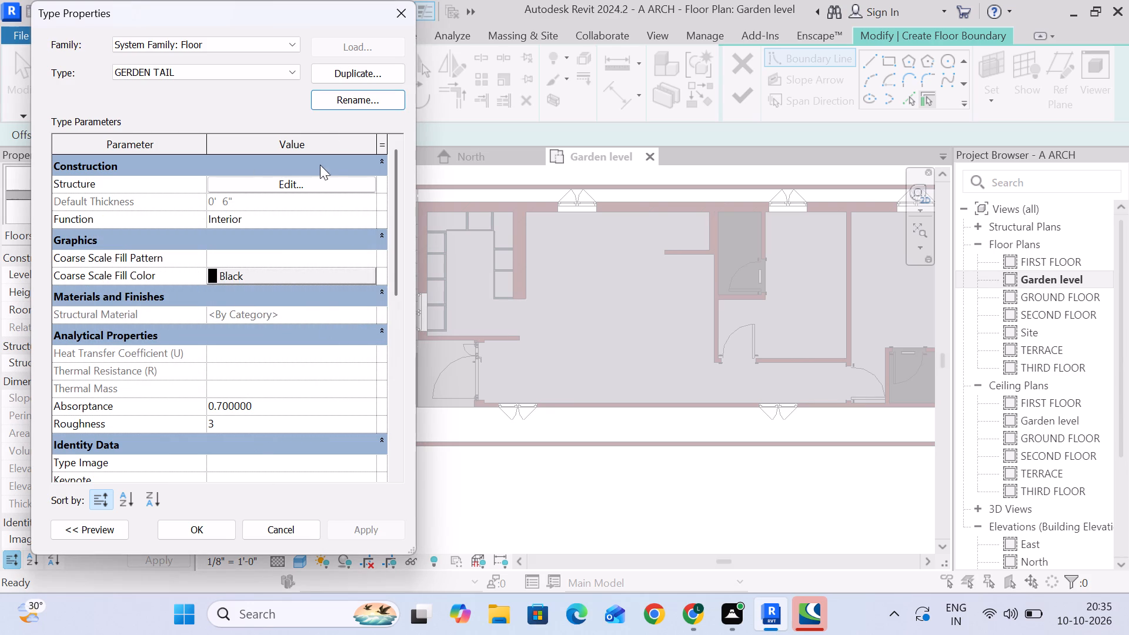
{"action": "left_click", "coordinate": [192, 527]}
Sketch the first floor boundary line from the compound wall's inner corner beside the open yard along the wall to the stair's outer edge.
{"action": "scroll", "coordinate": [370, 223], "scroll_direction": "down", "scroll_amount": 2}
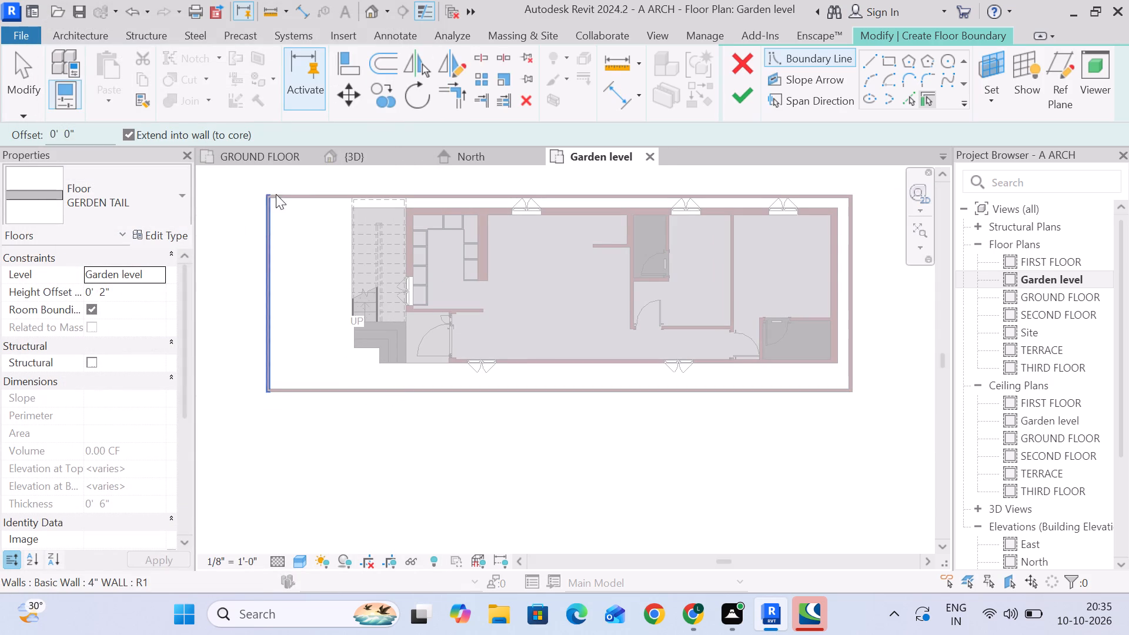
{"action": "left_click", "coordinate": [871, 58]}
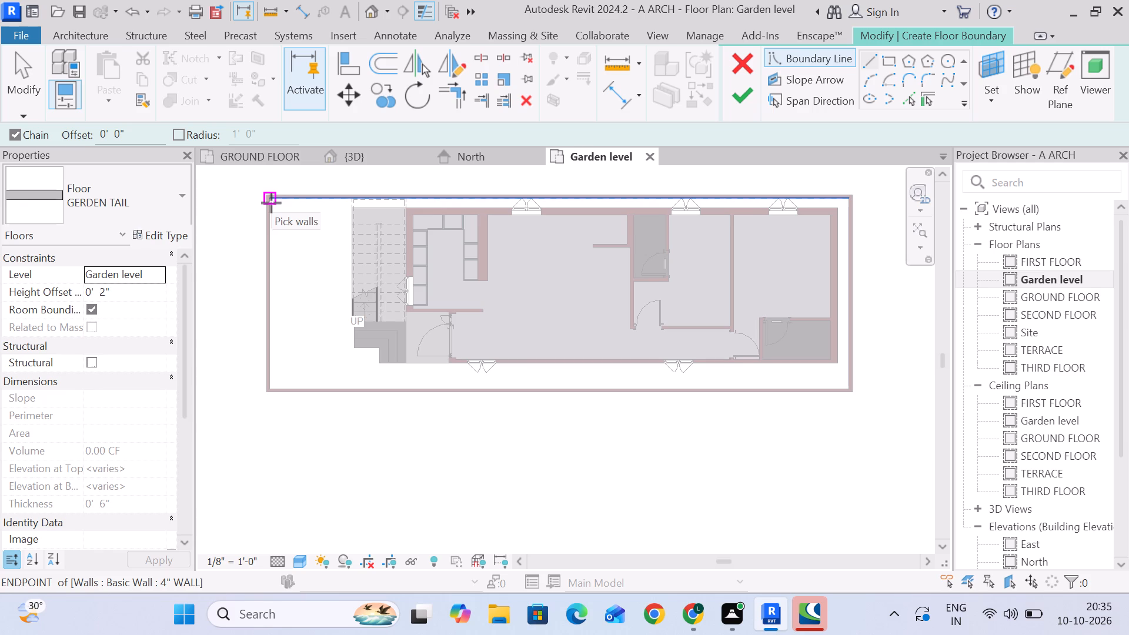
{"action": "scroll", "coordinate": [270, 202], "scroll_direction": "up", "scroll_amount": 10}
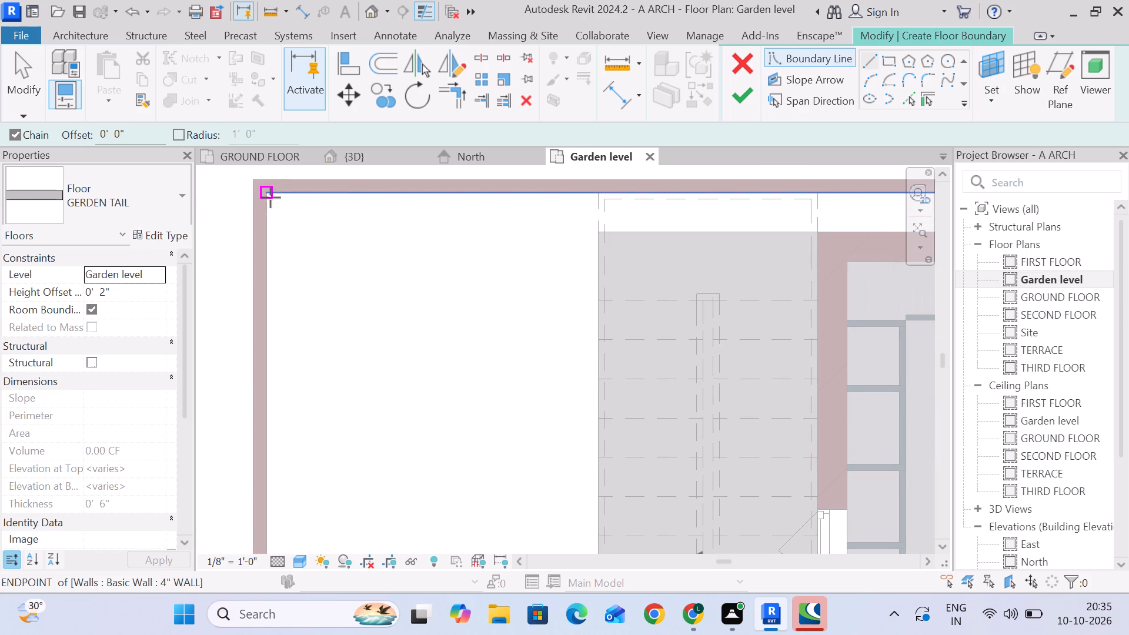
{"action": "scroll", "coordinate": [268, 195], "scroll_direction": "up", "scroll_amount": 6}
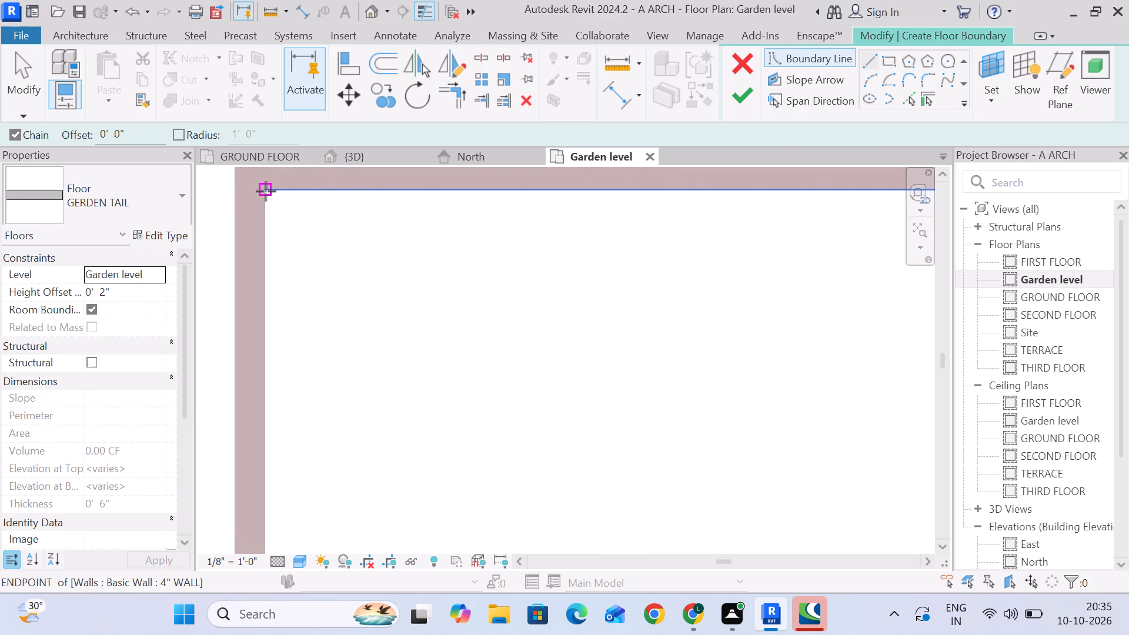
{"action": "scroll", "coordinate": [567, 294], "scroll_direction": "down", "scroll_amount": 6}
{"action": "middle_click_drag", "start_coordinate": [577, 294], "coordinate": [400, 249]}
{"action": "scroll", "coordinate": [399, 246], "scroll_direction": "down", "scroll_amount": 5}
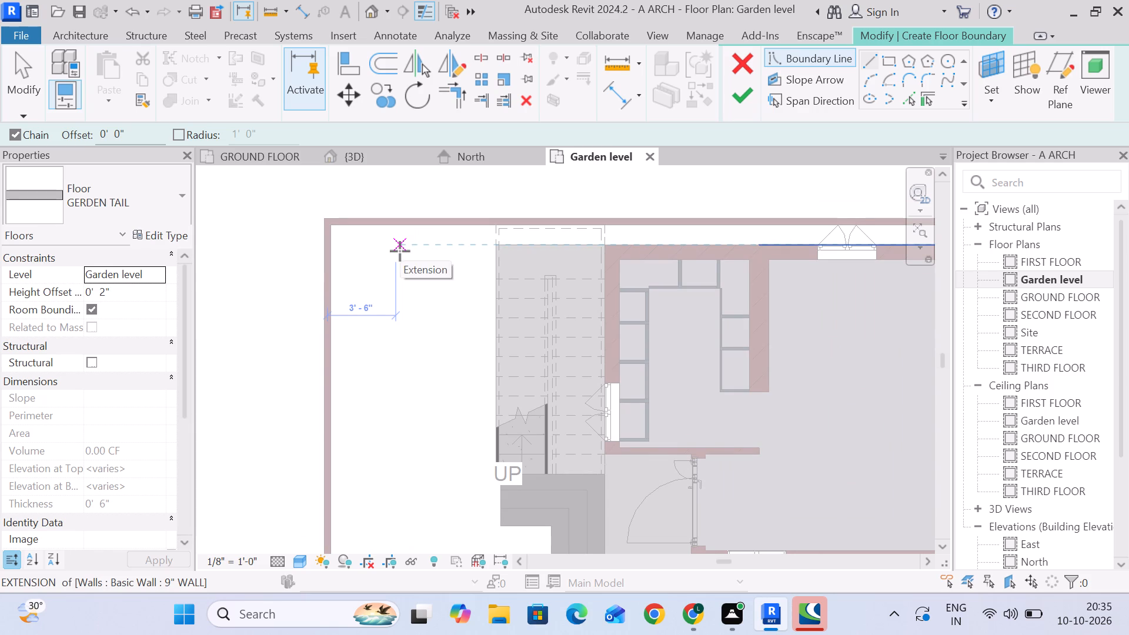
{"action": "scroll", "coordinate": [343, 235], "scroll_direction": "up", "scroll_amount": 4}
{"action": "left_click", "coordinate": [323, 218]}
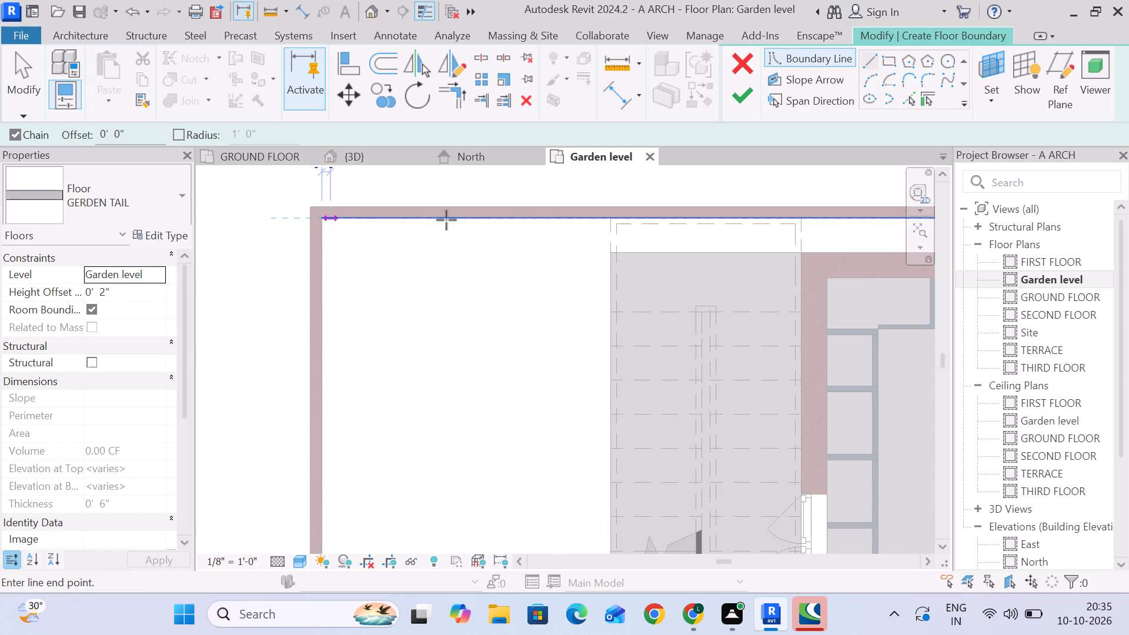
{"action": "left_click", "coordinate": [610, 218]}
Continue the boundary about 15' along the stair's outer side and around the stepped outer corner of the entrance steps.
{"action": "scroll", "coordinate": [602, 330], "scroll_direction": "down", "scroll_amount": 5}
{"action": "middle_click_drag", "start_coordinate": [597, 332], "coordinate": [470, 241]}
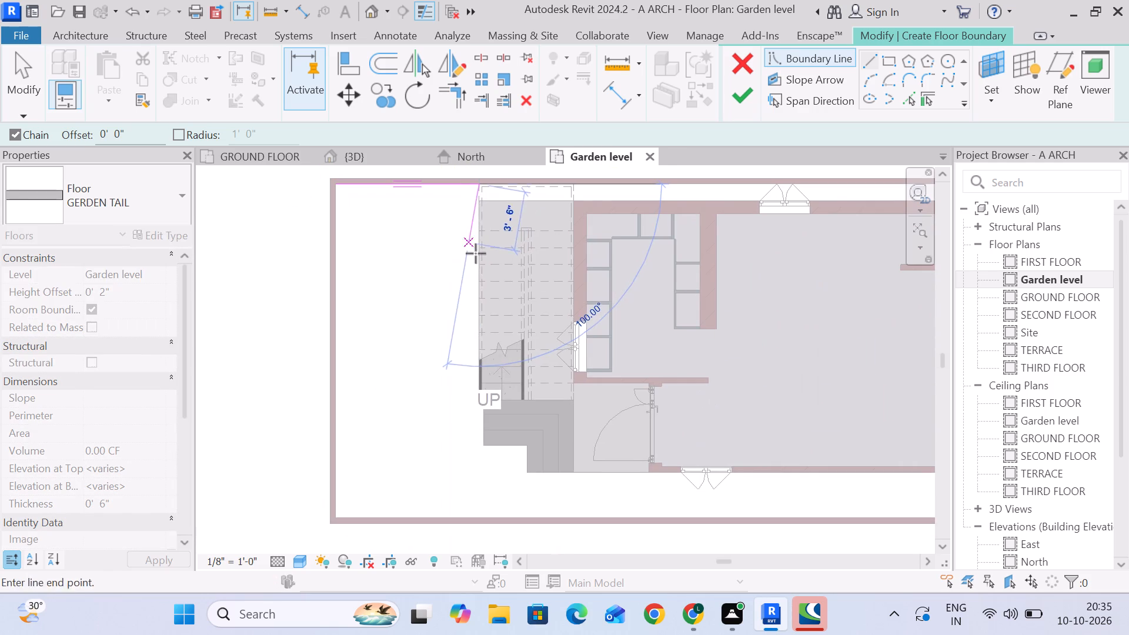
{"action": "scroll", "coordinate": [481, 448], "scroll_direction": "up", "scroll_amount": 1}
{"action": "middle_click_drag", "start_coordinate": [481, 446], "coordinate": [413, 289]}
{"action": "scroll", "coordinate": [416, 304], "scroll_direction": "up", "scroll_amount": 5}
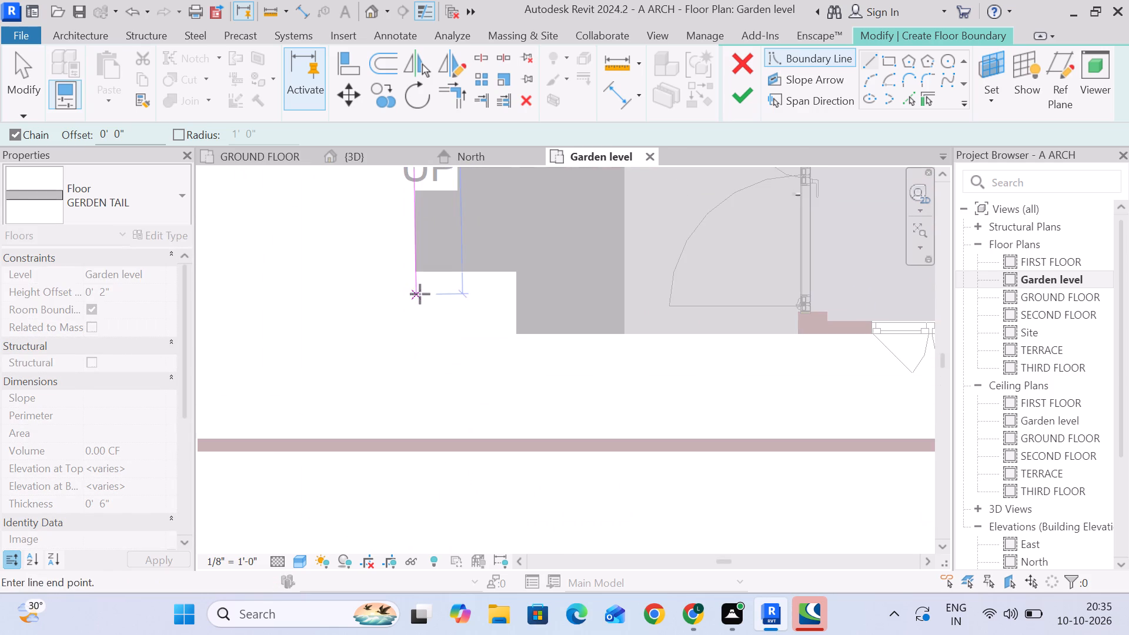
{"action": "scroll", "coordinate": [406, 270], "scroll_direction": "down", "scroll_amount": 3}
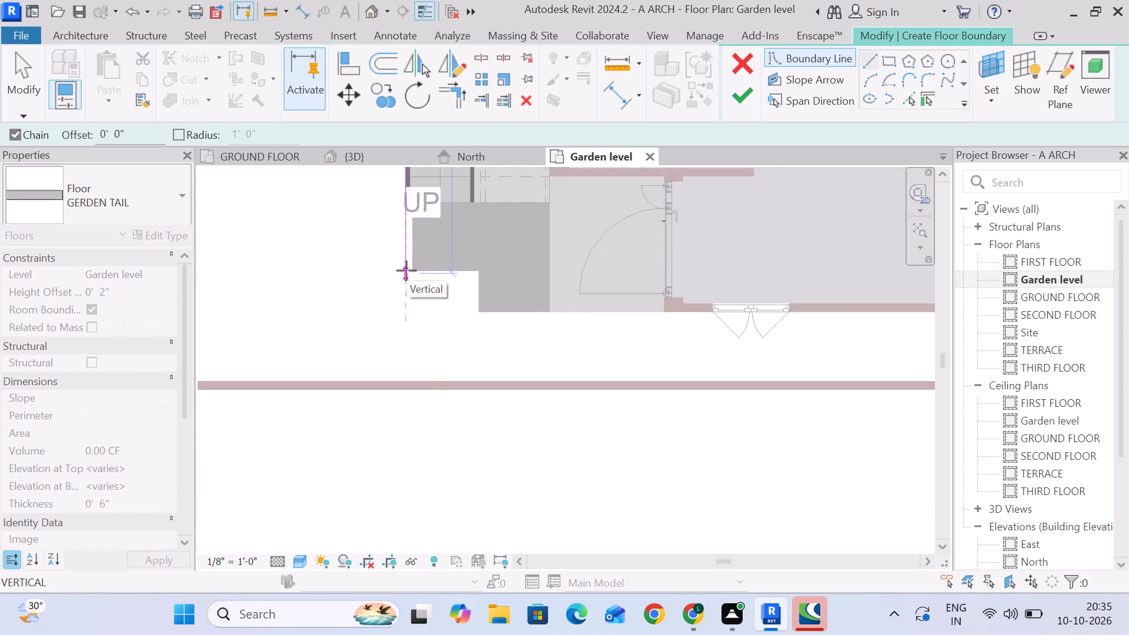
{"action": "middle_click_drag", "start_coordinate": [406, 270], "coordinate": [443, 442]}
{"action": "scroll", "coordinate": [446, 411], "scroll_direction": "down", "scroll_amount": 5}
{"action": "scroll", "coordinate": [446, 405], "scroll_direction": "up", "scroll_amount": 4}
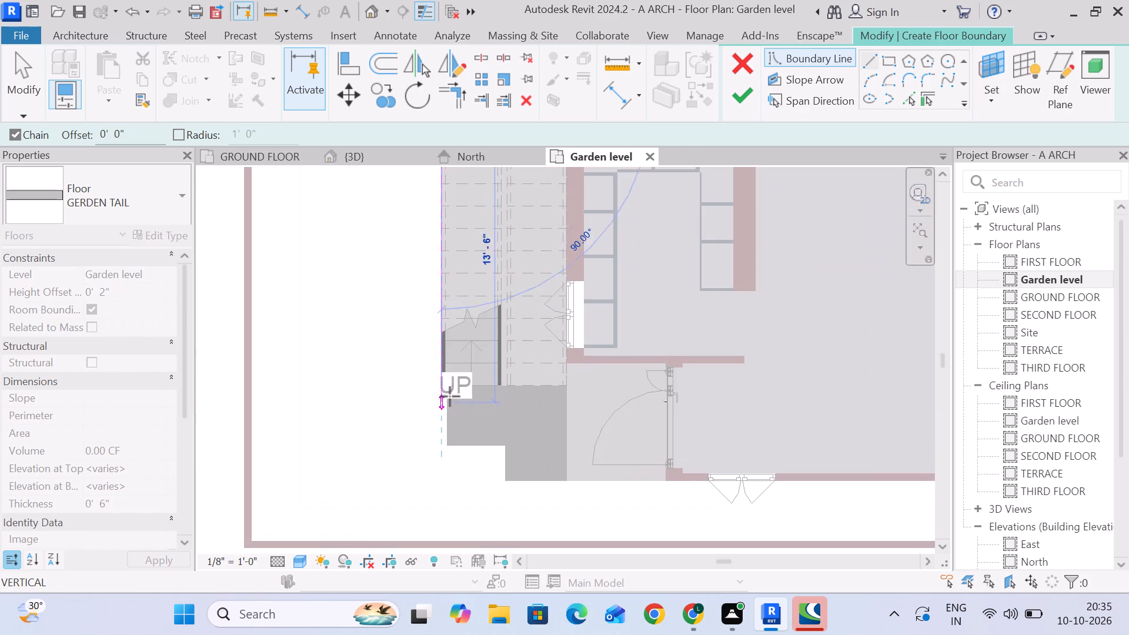
{"action": "middle_click_drag", "start_coordinate": [450, 375], "coordinate": [443, 563]}
{"action": "scroll", "coordinate": [440, 322], "scroll_direction": "up", "scroll_amount": 6}
{"action": "scroll", "coordinate": [416, 363], "scroll_direction": "down", "scroll_amount": 4}
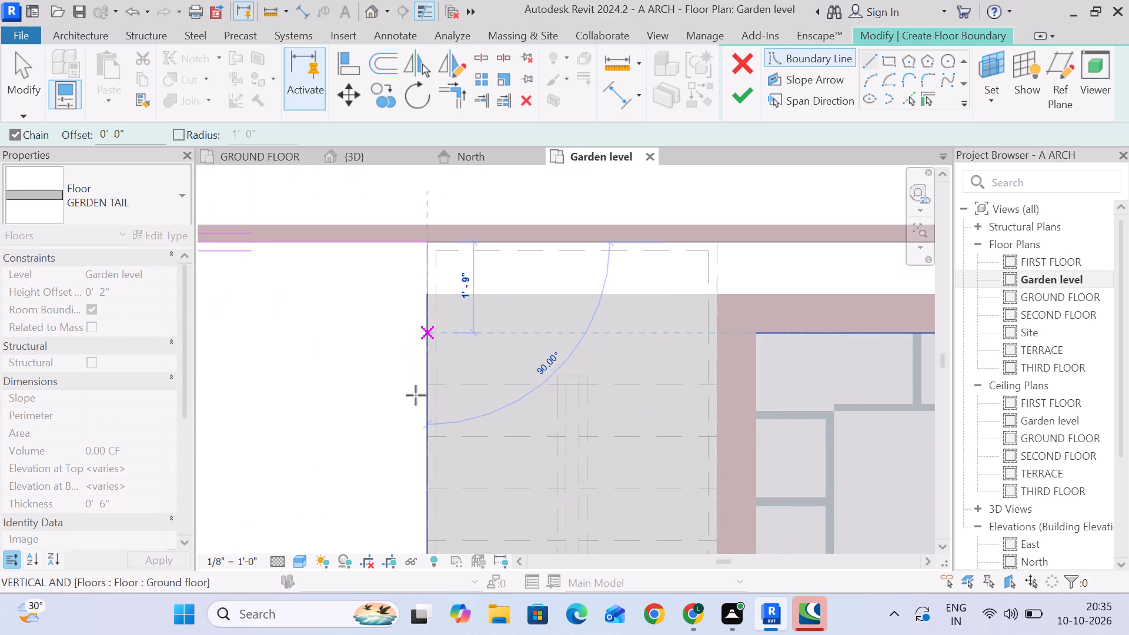
{"action": "scroll", "coordinate": [416, 395], "scroll_direction": "down", "scroll_amount": 2}
{"action": "middle_click_drag", "start_coordinate": [417, 396], "coordinate": [415, 294]}
{"action": "middle_click_drag", "start_coordinate": [415, 443], "coordinate": [416, 306]}
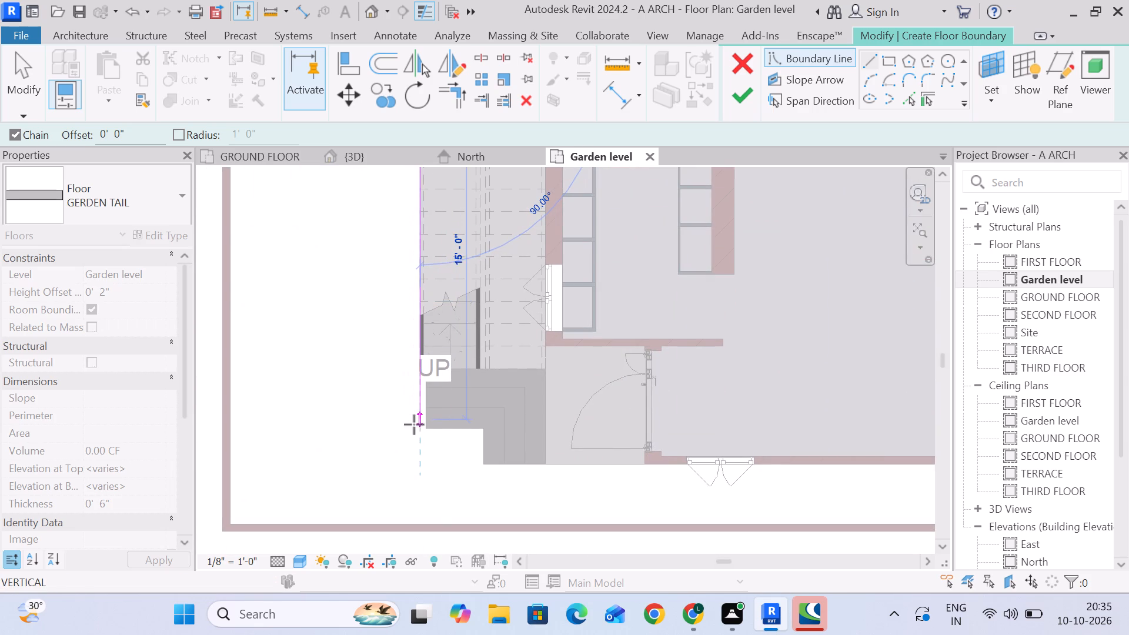
{"action": "scroll", "coordinate": [424, 430], "scroll_direction": "up", "scroll_amount": 11}
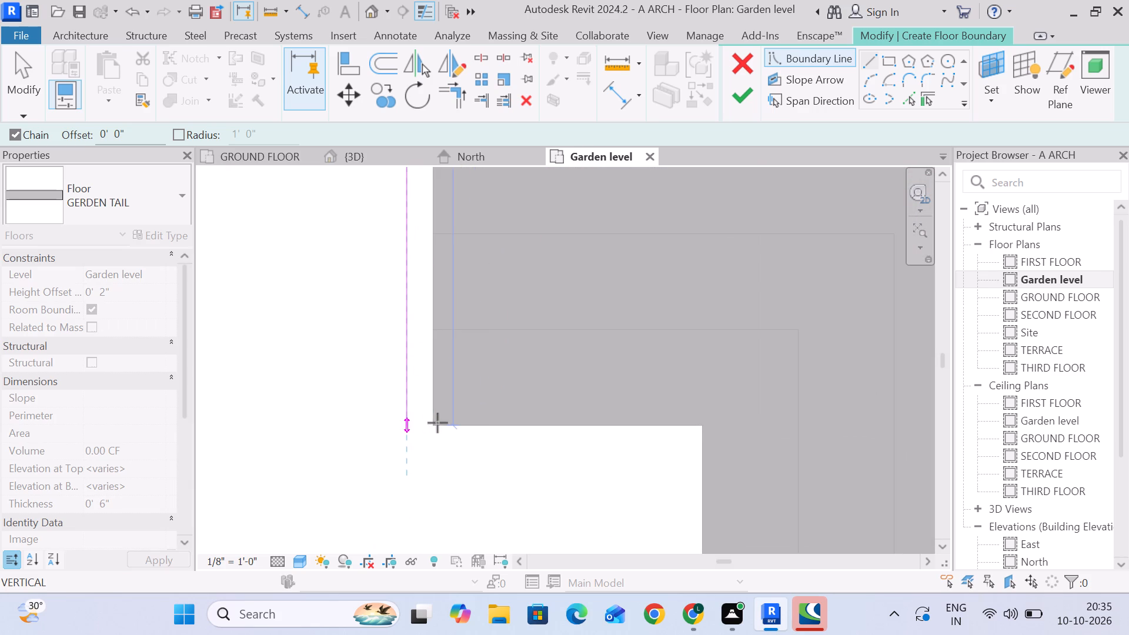
{"action": "left_click", "coordinate": [407, 425]}
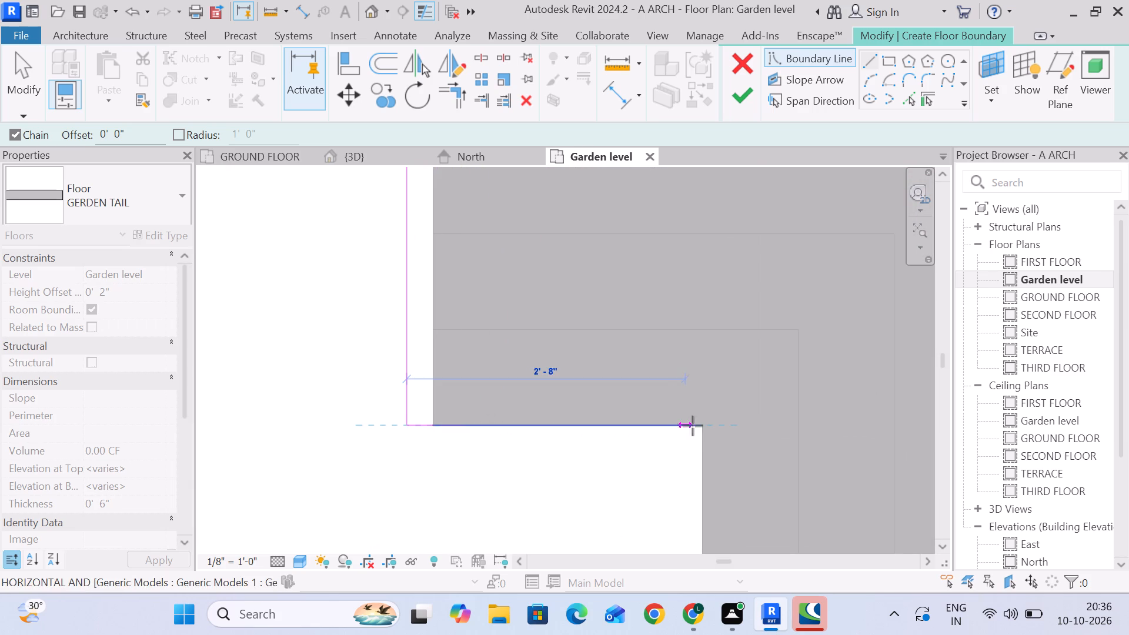
{"action": "left_click", "coordinate": [700, 425]}
{"action": "scroll", "coordinate": [692, 452], "scroll_direction": "down", "scroll_amount": 4}
{"action": "middle_click_drag", "start_coordinate": [683, 453], "coordinate": [483, 256]}
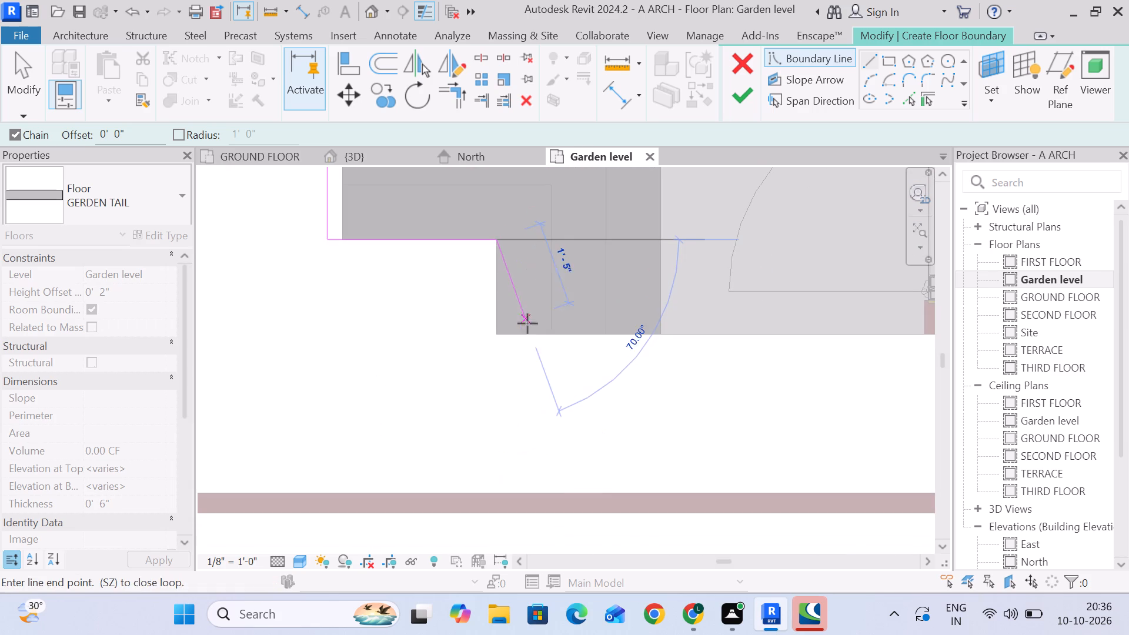
{"action": "left_click", "coordinate": [497, 335]}
Extend the boundary from the entrance steps along the house's outer wall to the inner face of the far compound wall.
{"action": "scroll", "coordinate": [669, 335], "scroll_direction": "down", "scroll_amount": 4}
{"action": "middle_click_drag", "start_coordinate": [669, 335], "coordinate": [663, 334]}
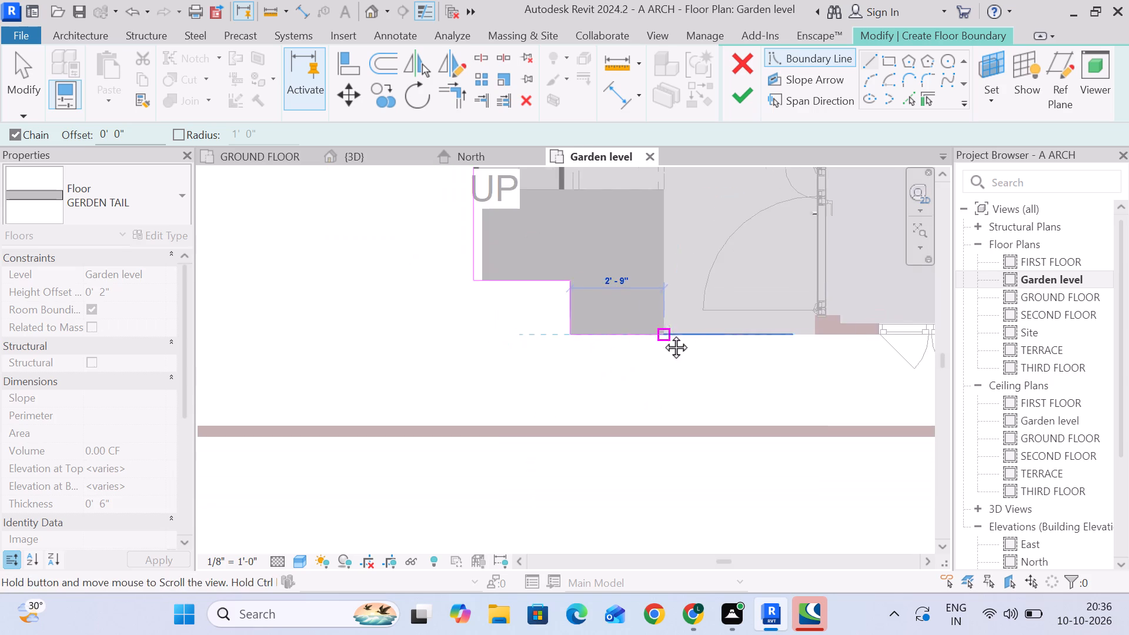
{"action": "middle_click_drag", "start_coordinate": [663, 334], "coordinate": [378, 305]}
{"action": "scroll", "coordinate": [697, 311], "scroll_direction": "down", "scroll_amount": 4}
{"action": "middle_click_drag", "start_coordinate": [692, 312], "coordinate": [293, 312]}
{"action": "middle_click_drag", "start_coordinate": [710, 314], "coordinate": [341, 312]}
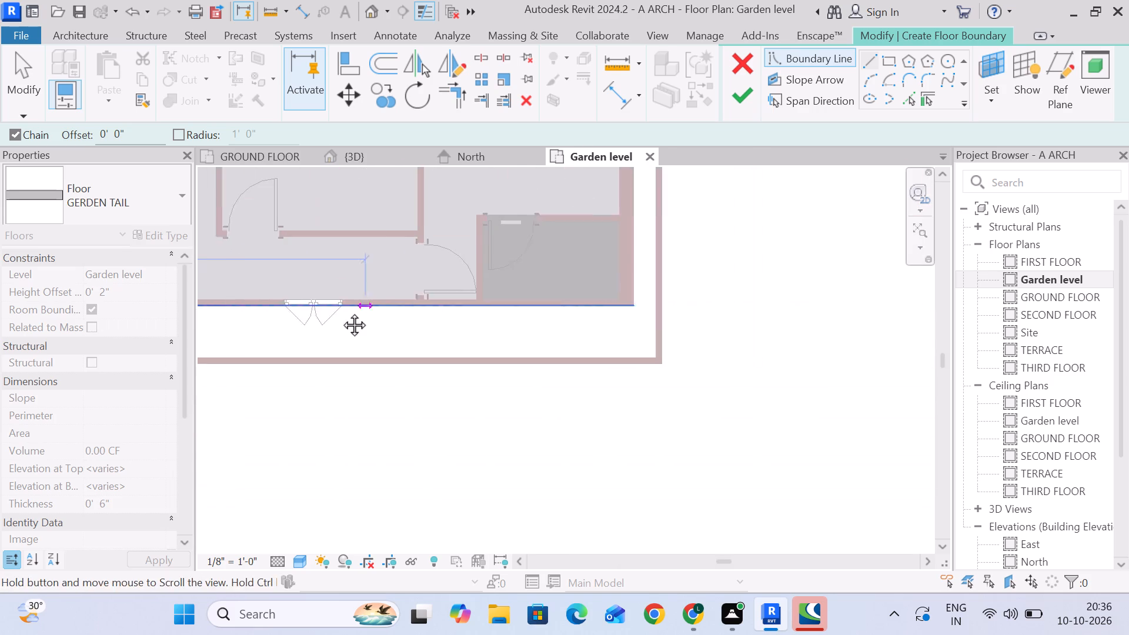
{"action": "middle_click_drag", "start_coordinate": [341, 312], "coordinate": [328, 311]}
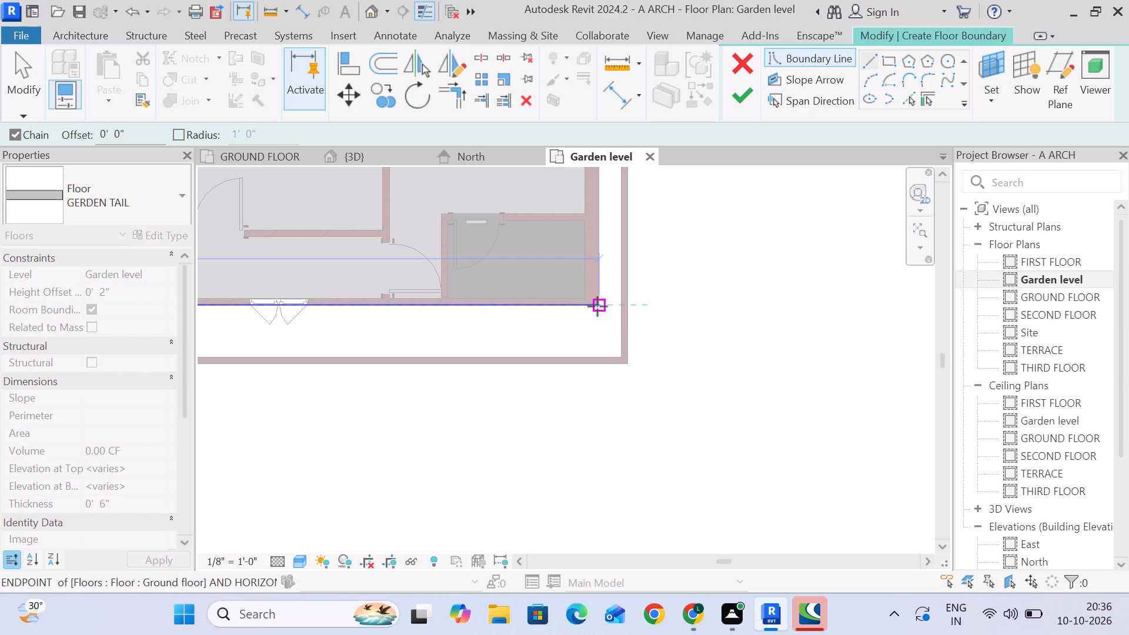
{"action": "scroll", "coordinate": [600, 306], "scroll_direction": "down", "scroll_amount": 9}
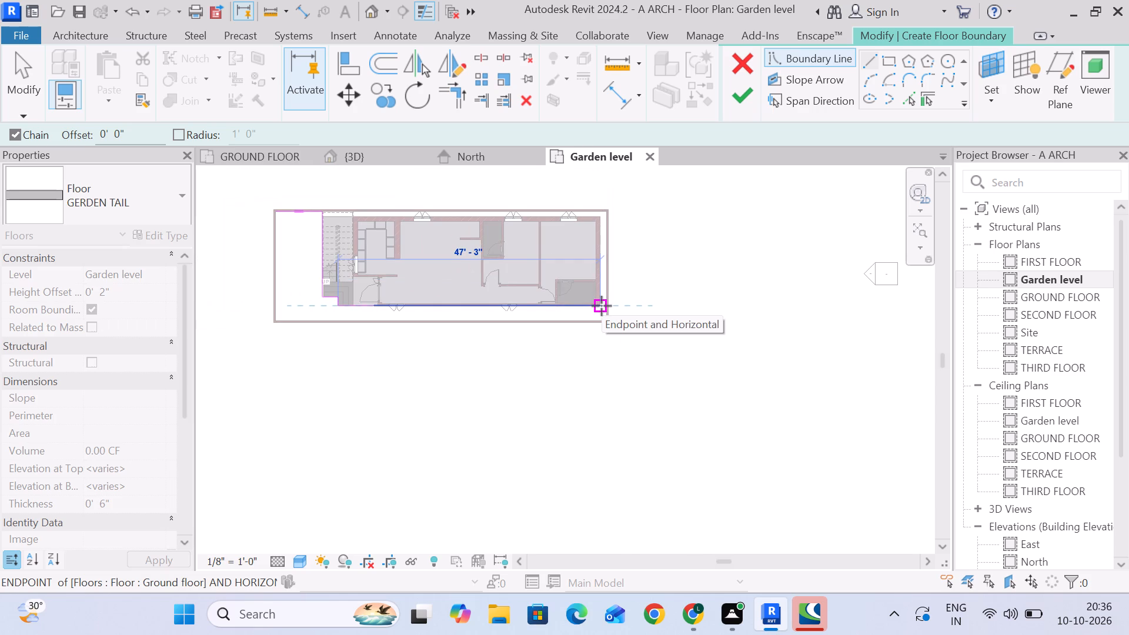
{"action": "scroll", "coordinate": [602, 306], "scroll_direction": "up", "scroll_amount": 8}
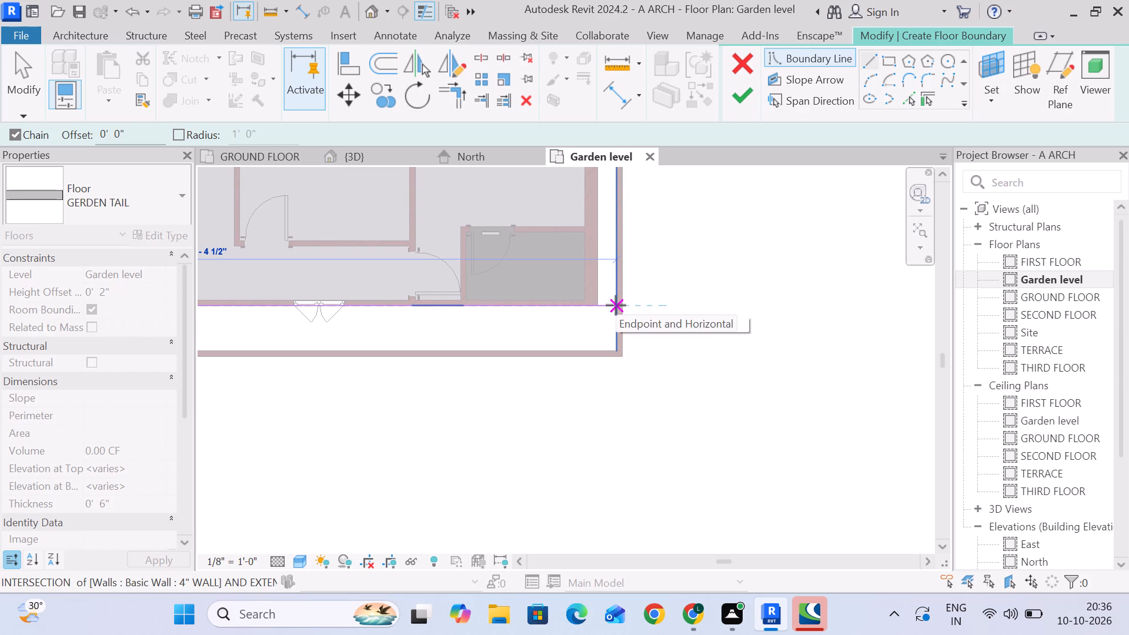
{"action": "scroll", "coordinate": [615, 305], "scroll_direction": "up", "scroll_amount": 6}
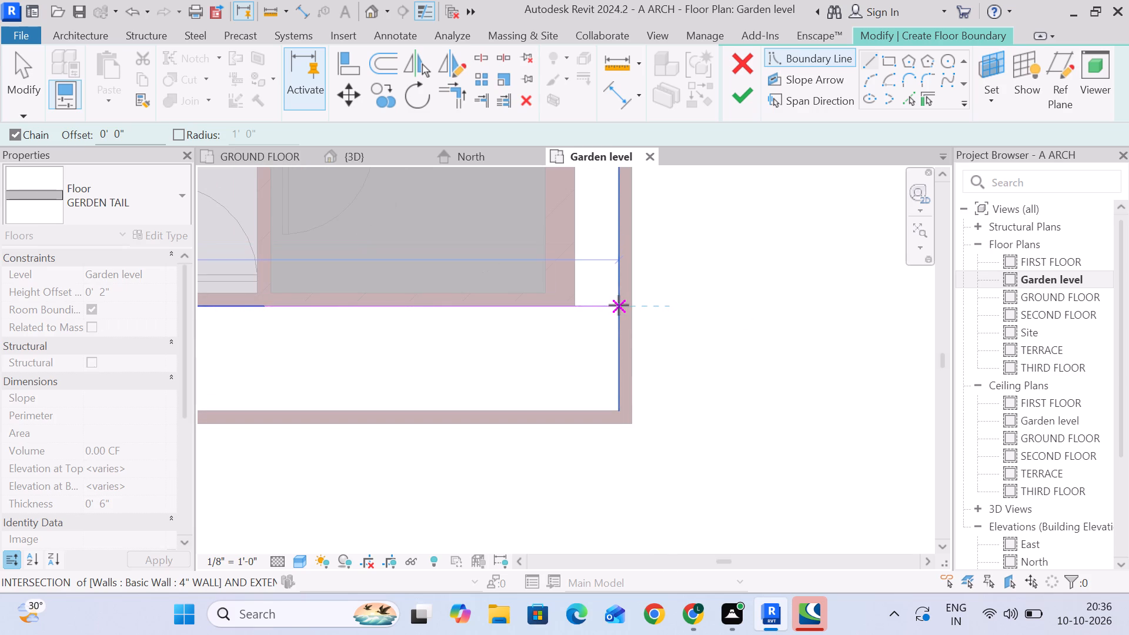
{"action": "left_click", "coordinate": [619, 305]}
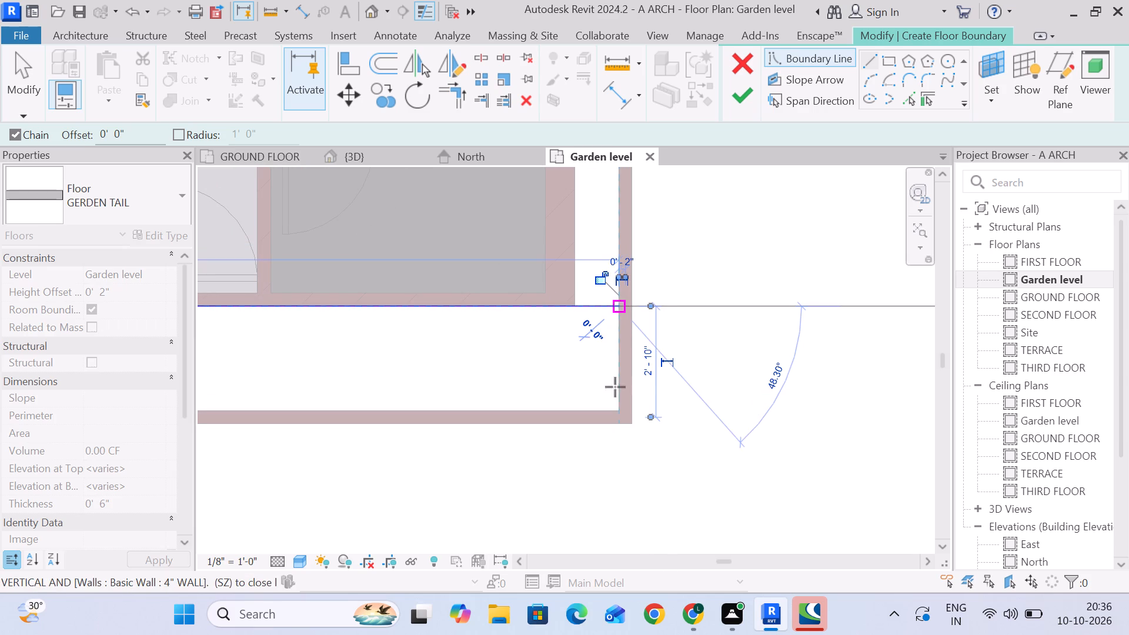
Close the floor boundary along the compound wall's inner faces, back around the open yard to the starting corner.
{"action": "left_click", "coordinate": [618, 411]}
{"action": "scroll", "coordinate": [544, 393], "scroll_direction": "down", "scroll_amount": 5}
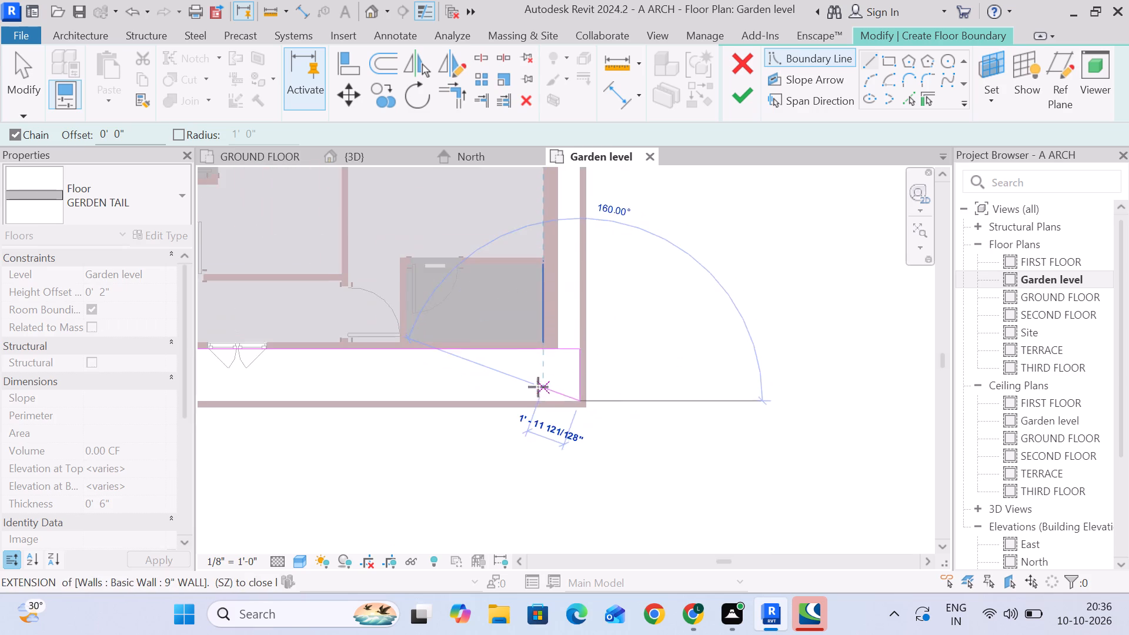
{"action": "middle_click_drag", "start_coordinate": [538, 387], "coordinate": [803, 386]}
{"action": "scroll", "coordinate": [476, 386], "scroll_direction": "down", "scroll_amount": 4}
{"action": "middle_click_drag", "start_coordinate": [474, 389], "coordinate": [828, 392]}
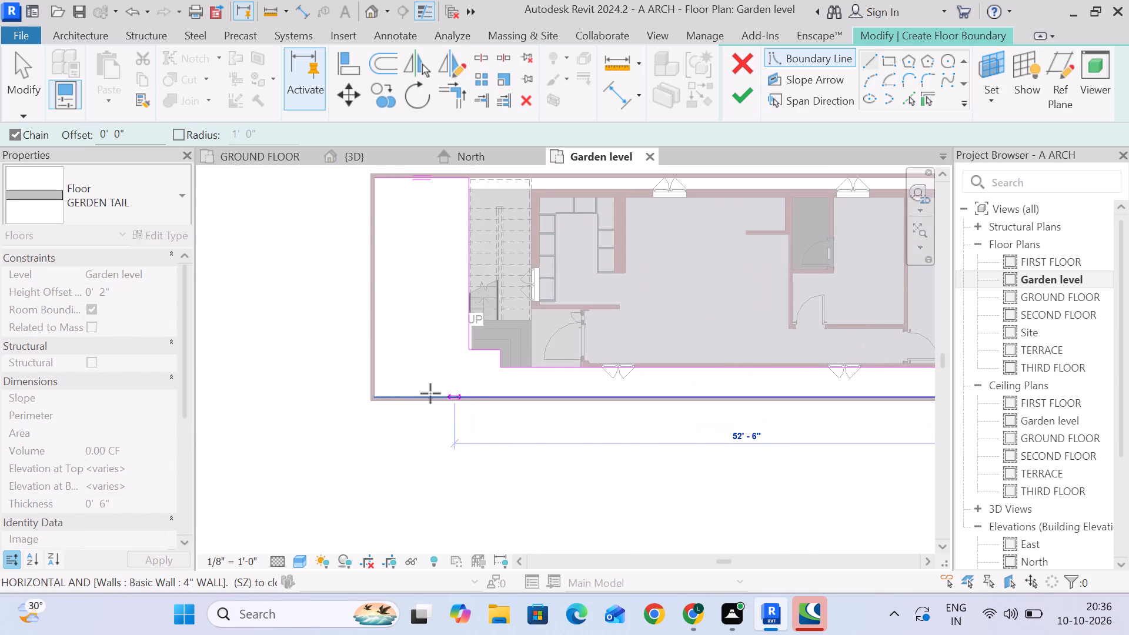
{"action": "scroll", "coordinate": [371, 391], "scroll_direction": "up", "scroll_amount": 6}
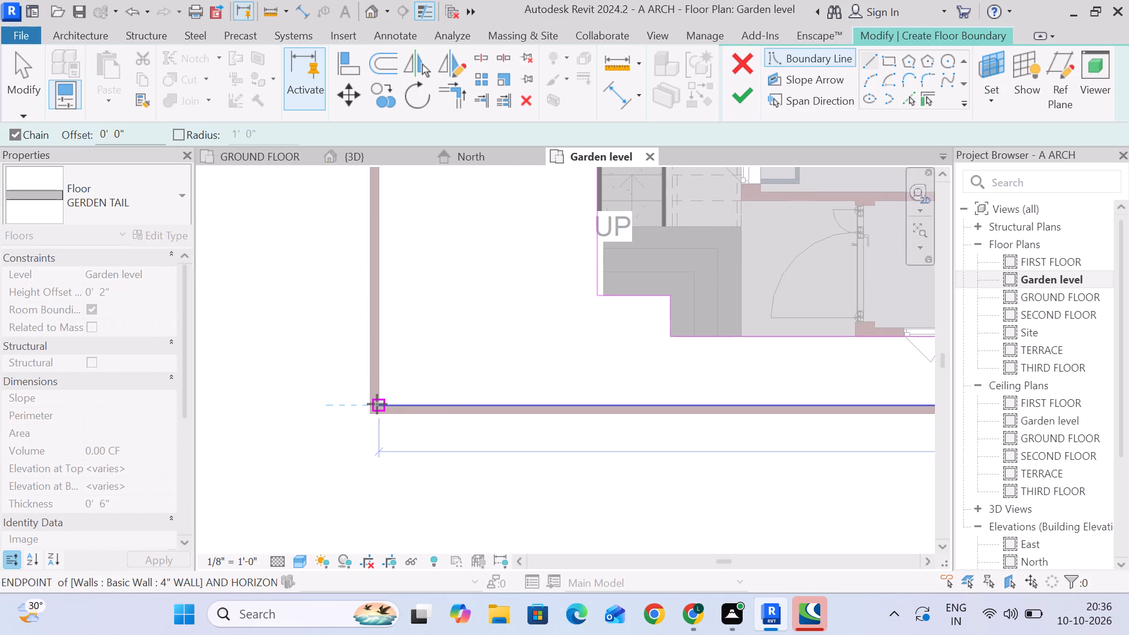
{"action": "left_click", "coordinate": [378, 405]}
{"action": "middle_click_drag", "start_coordinate": [388, 256], "coordinate": [388, 514]}
{"action": "middle_click_drag", "start_coordinate": [386, 275], "coordinate": [386, 499]}
{"action": "left_click", "coordinate": [378, 380]}
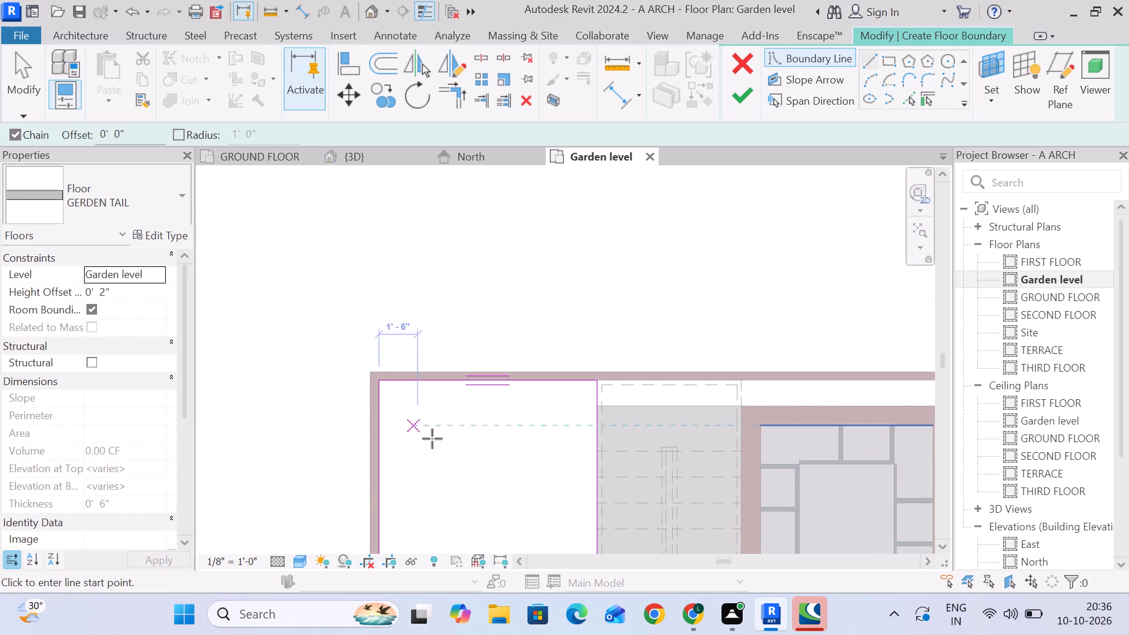
{"action": "scroll", "coordinate": [446, 433], "scroll_direction": "down", "scroll_amount": 5}
{"action": "middle_click_drag", "start_coordinate": [446, 432], "coordinate": [413, 303]}
{"action": "left_click", "coordinate": [17, 81]}
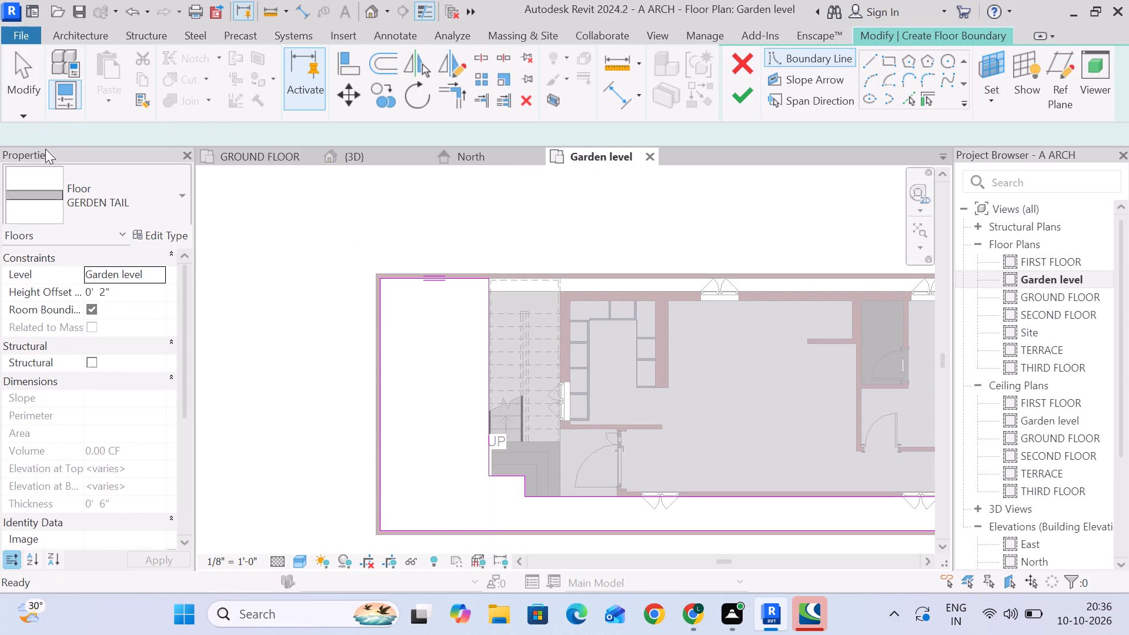
Set the GERDEN TAIL floor's height offset from level to 0 and finish the floor.
{"action": "scroll", "coordinate": [307, 296], "scroll_direction": "down", "scroll_amount": 3}
{"action": "middle_click_drag", "start_coordinate": [299, 285], "coordinate": [283, 262]}
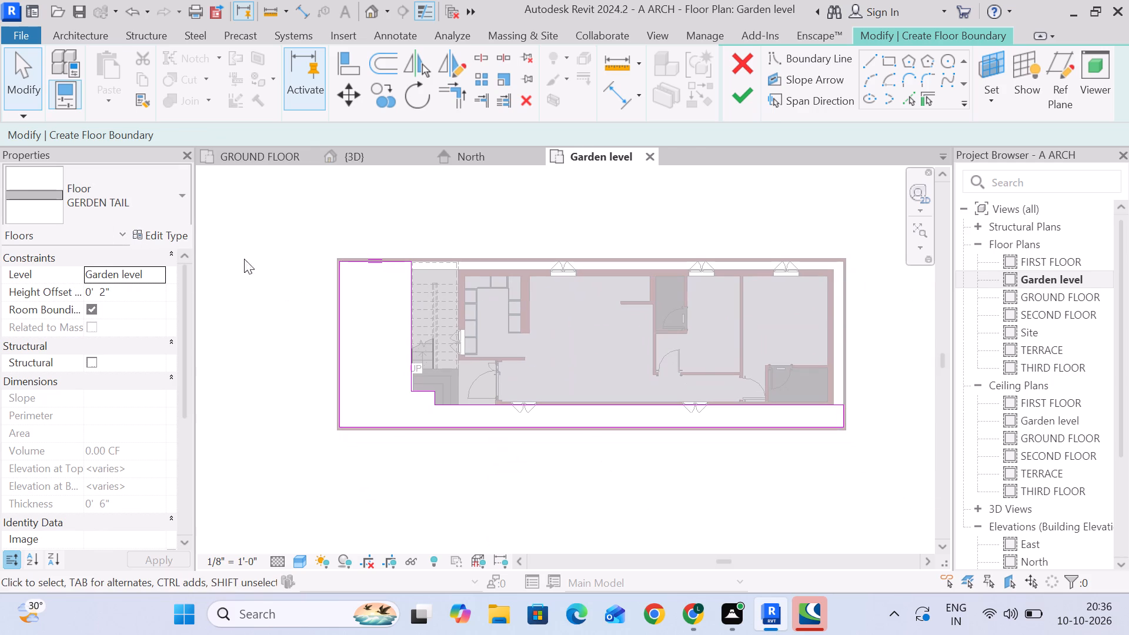
{"action": "left_click", "coordinate": [151, 288]}
{"action": "key", "text": "0"}
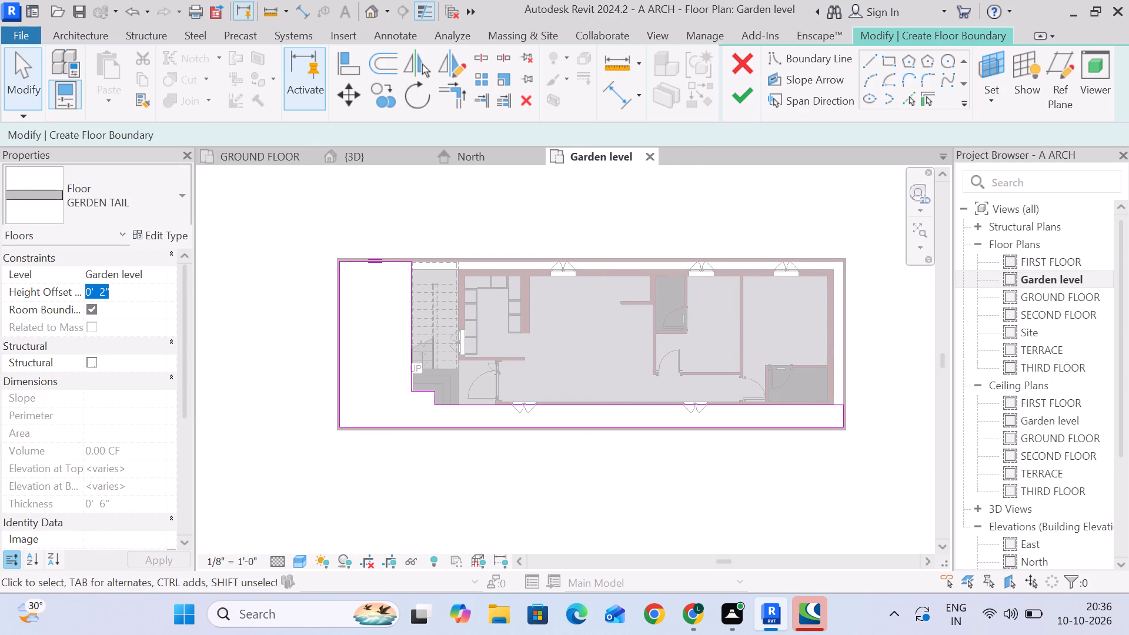
{"action": "key", "text": "Return"}
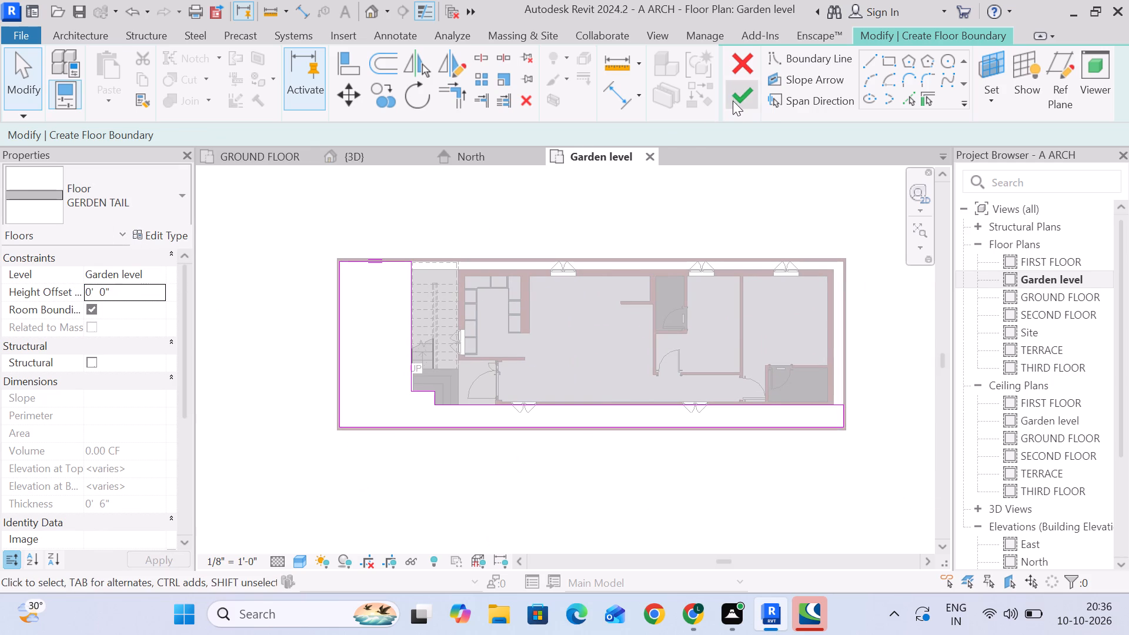
{"action": "left_click", "coordinate": [739, 97]}
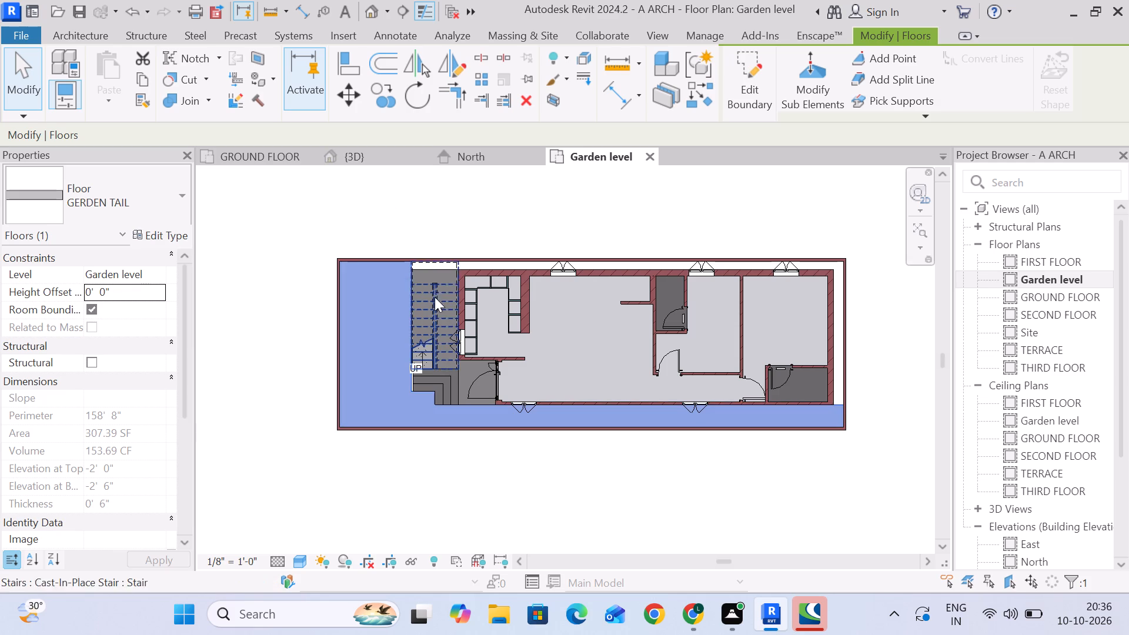
In the 3D view, extend the outer ends of all three entrance steps to the stair's outer edge, covering the floor gap.
{"action": "left_click", "coordinate": [390, 162]}
{"action": "scroll", "coordinate": [333, 430], "scroll_direction": "up", "scroll_amount": 4}
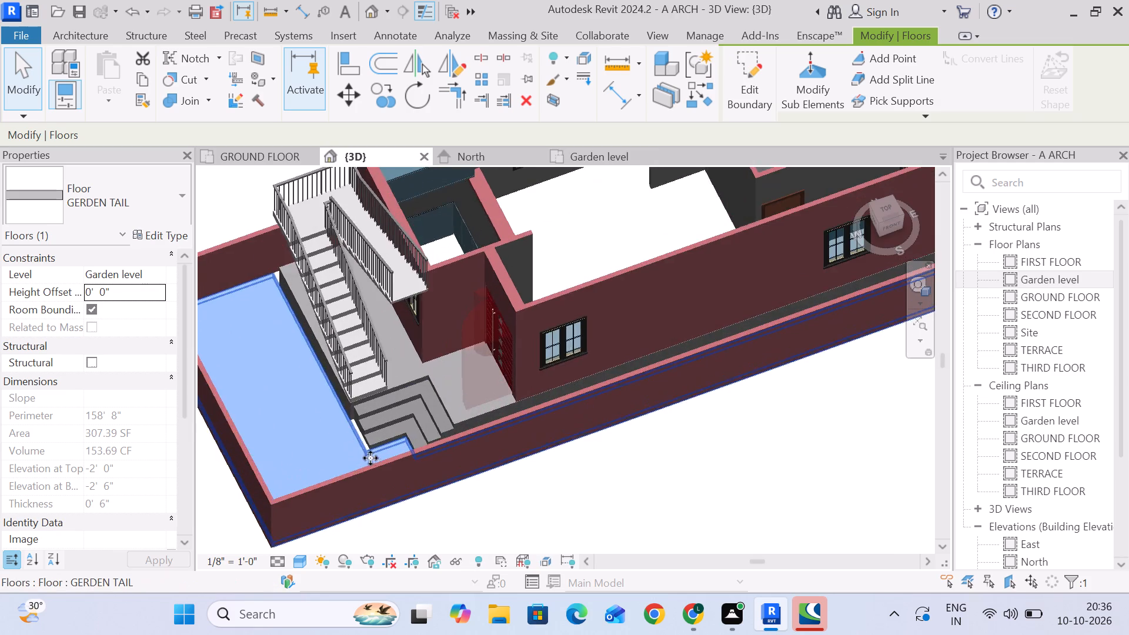
{"action": "scroll", "coordinate": [373, 459], "scroll_direction": "up", "scroll_amount": 5}
{"action": "scroll", "coordinate": [352, 409], "scroll_direction": "up", "scroll_amount": 1}
{"action": "middle_click_drag", "start_coordinate": [352, 409], "coordinate": [533, 370]}
{"action": "left_click", "coordinate": [565, 310]}
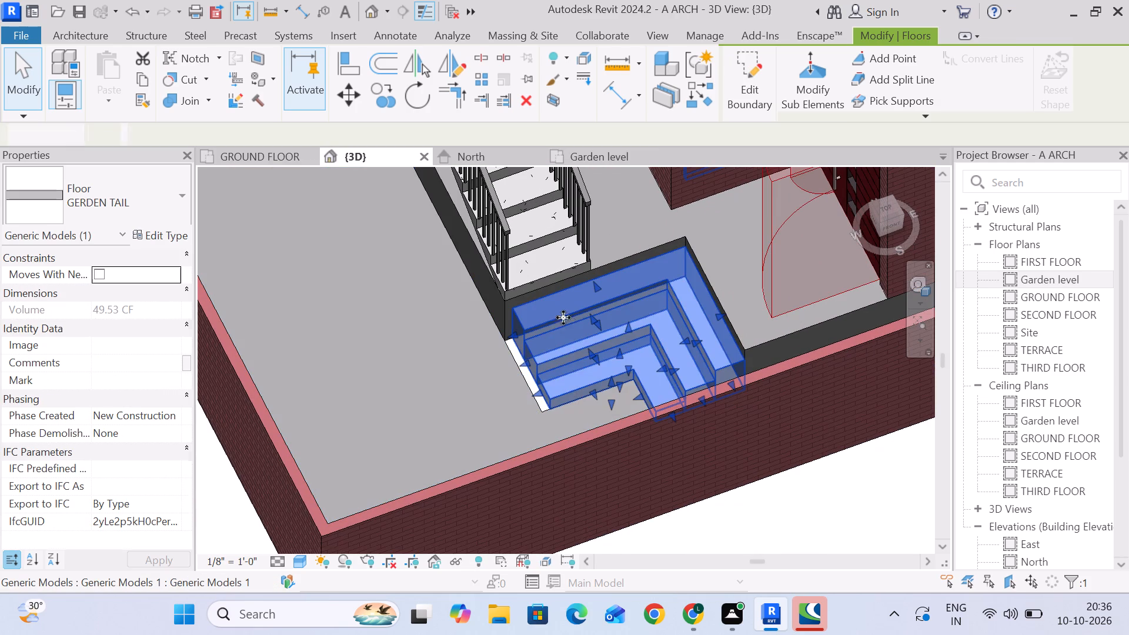
{"action": "left_click_drag", "start_coordinate": [515, 335], "coordinate": [506, 336]}
{"action": "scroll", "coordinate": [525, 374], "scroll_direction": "up", "scroll_amount": 10}
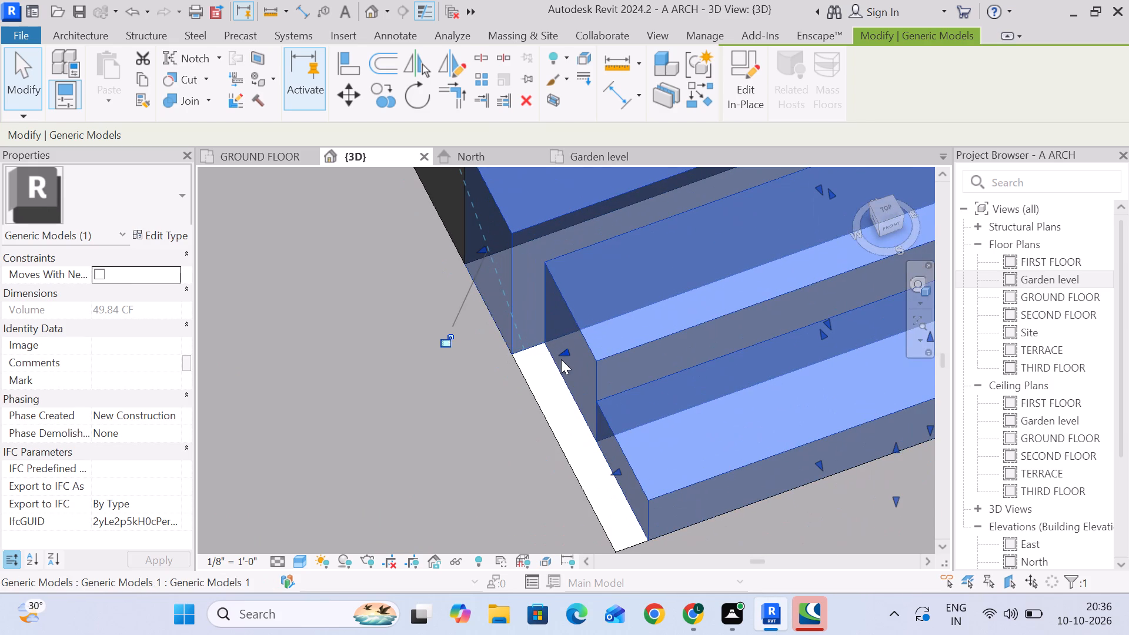
{"action": "left_click_drag", "start_coordinate": [559, 352], "coordinate": [527, 366]}
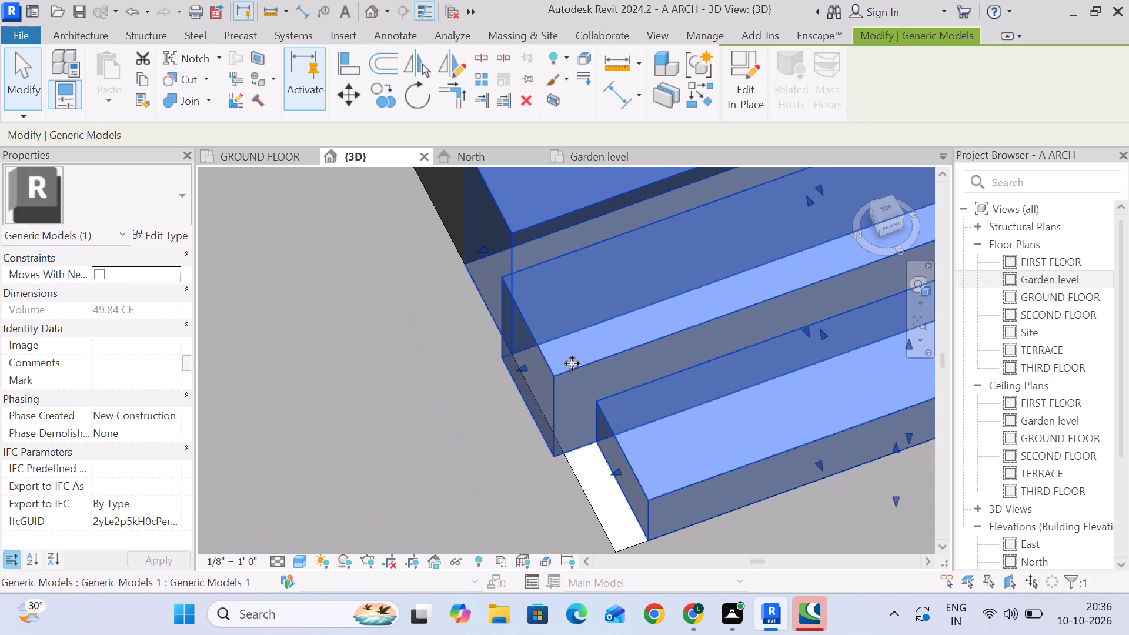
{"action": "left_click_drag", "start_coordinate": [613, 471], "coordinate": [578, 489]}
{"action": "scroll", "coordinate": [597, 426], "scroll_direction": "down", "scroll_amount": 4}
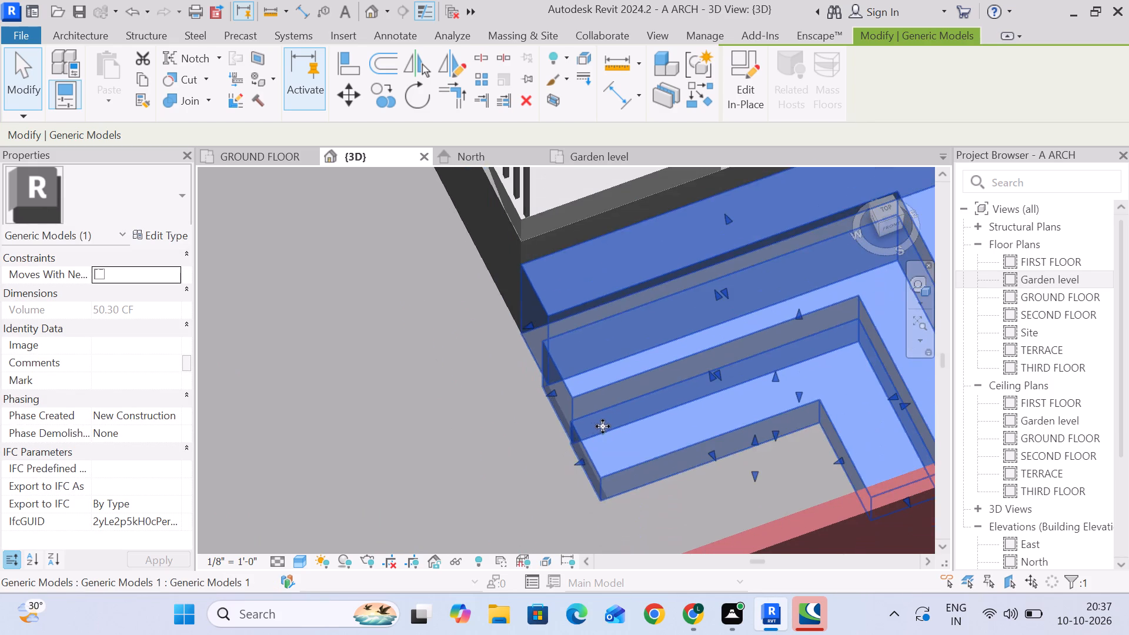
From the front view, trim the middle and lowest entrance steps' overshooting ends flush with the top step's end.
{"action": "middle_click_drag", "start_coordinate": [624, 420], "coordinate": [572, 396]}
{"action": "middle_click_drag", "start_coordinate": [462, 303], "coordinate": [536, 471]}
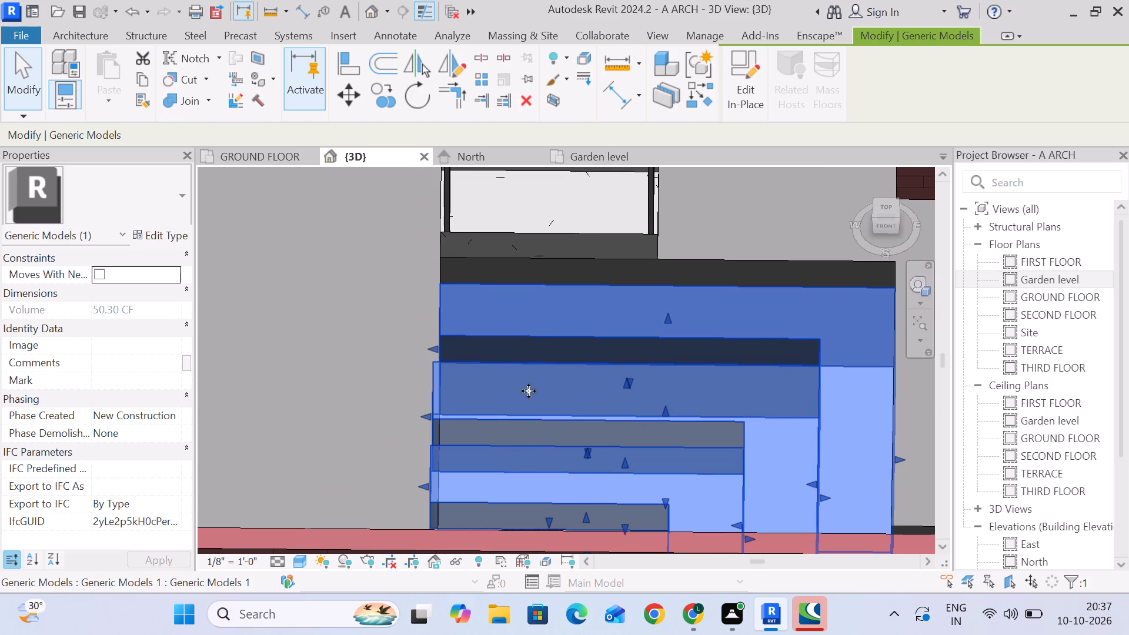
{"action": "left_click", "coordinate": [885, 217]}
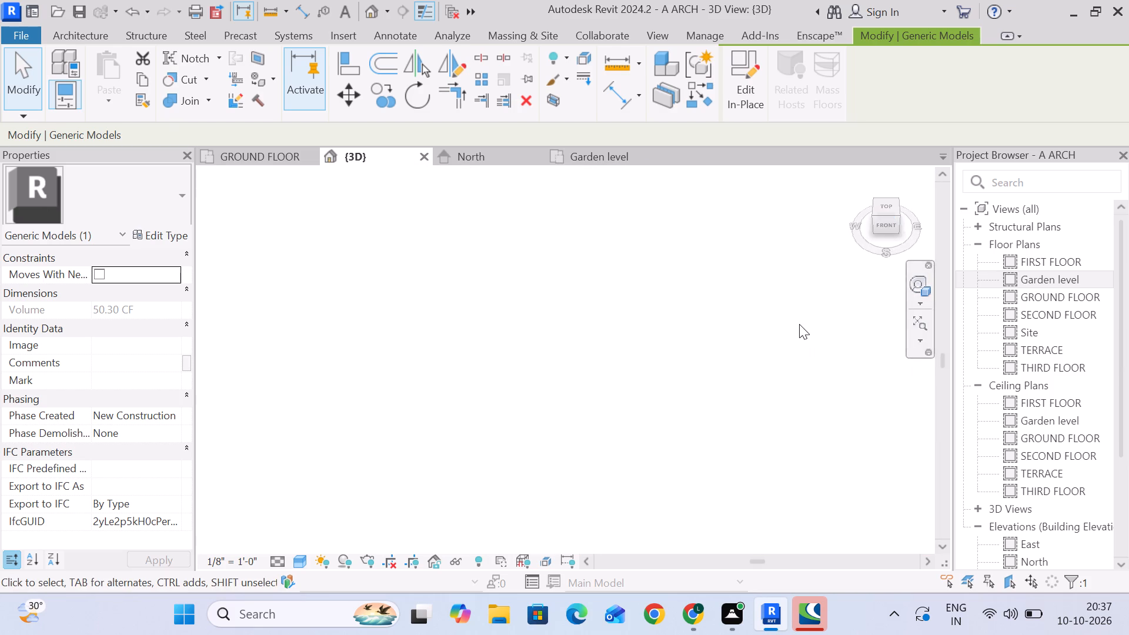
{"action": "scroll", "coordinate": [482, 486], "scroll_direction": "up", "scroll_amount": 17}
{"action": "middle_click_drag", "start_coordinate": [459, 469], "coordinate": [609, 379]}
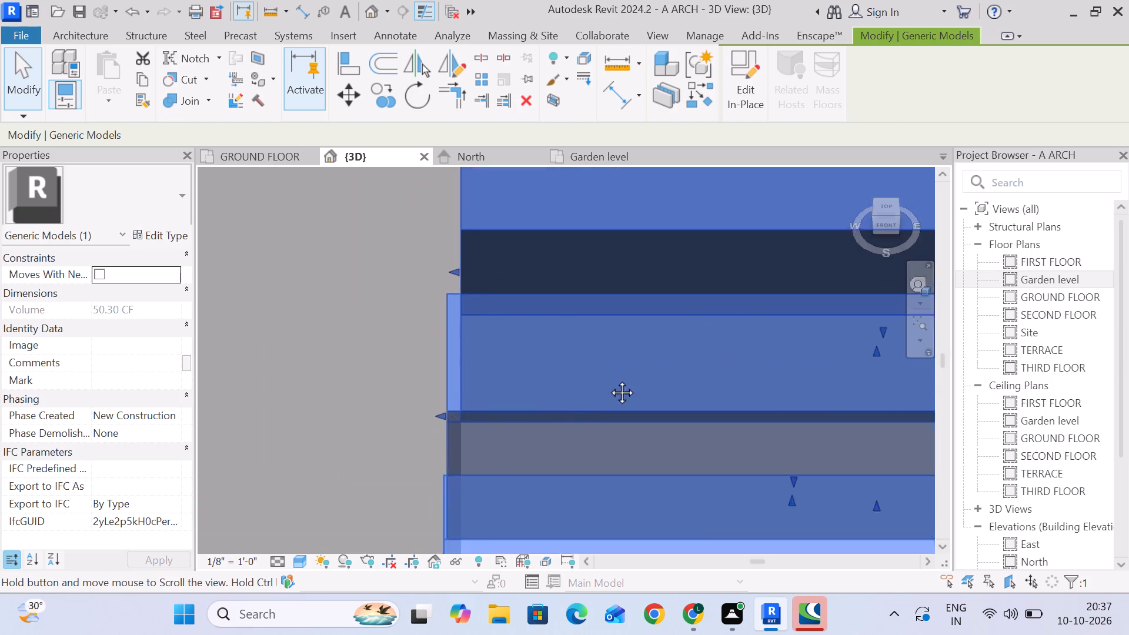
{"action": "middle_click_drag", "start_coordinate": [609, 379], "coordinate": [634, 352]}
{"action": "left_click_drag", "start_coordinate": [513, 350], "coordinate": [530, 347]}
{"action": "left_click_drag", "start_coordinate": [509, 499], "coordinate": [527, 500]}
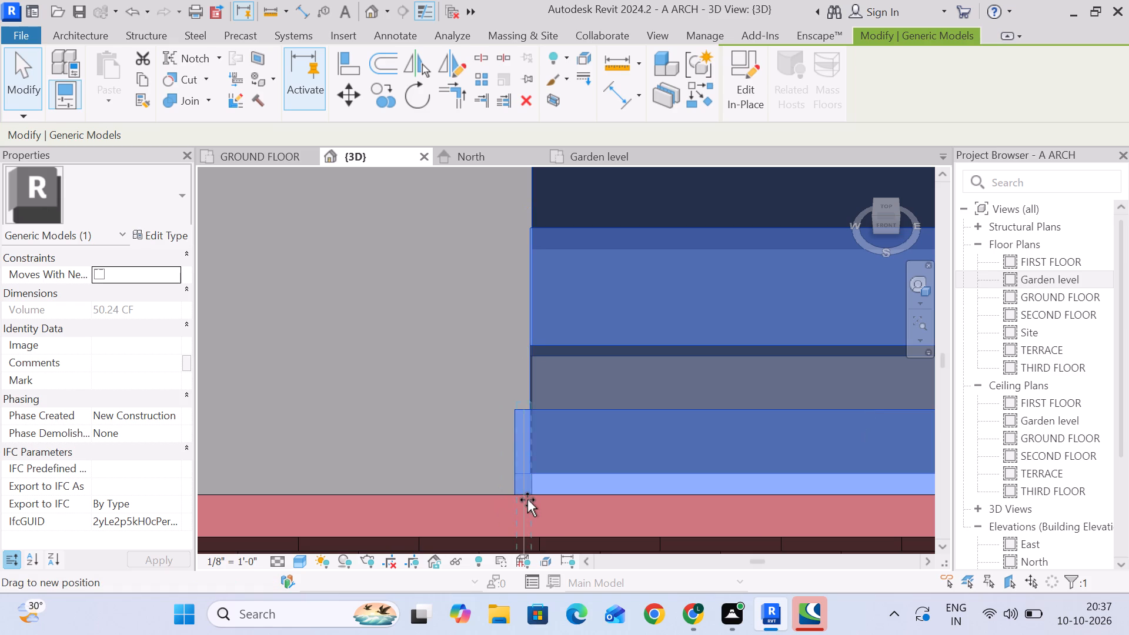
{"action": "left_click_drag", "start_coordinate": [527, 500], "coordinate": [531, 498]}
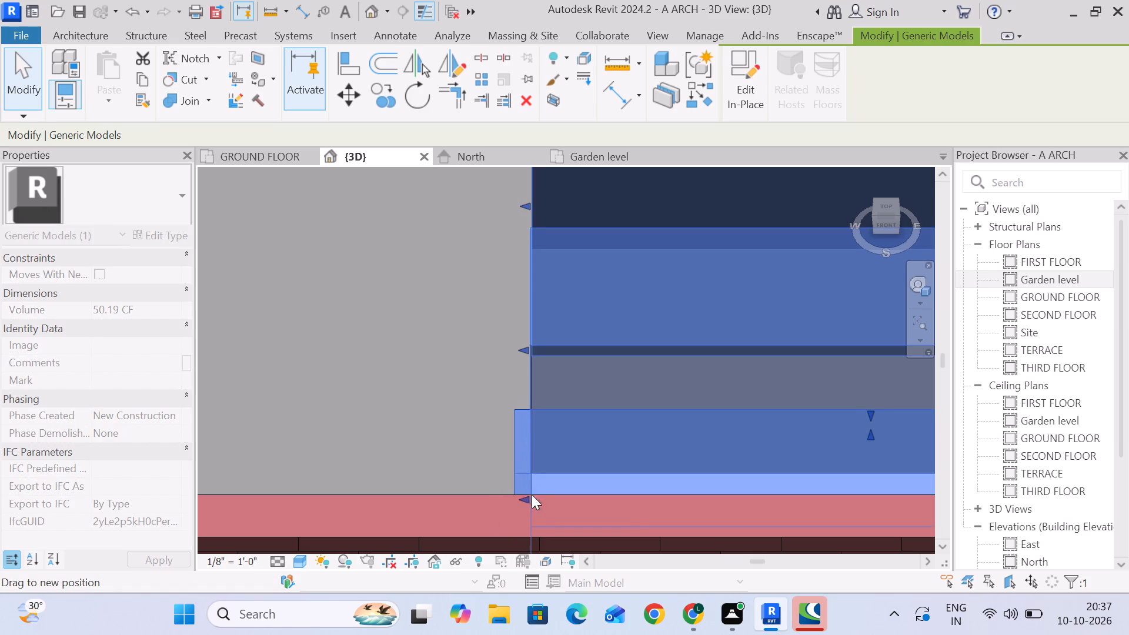
{"action": "scroll", "coordinate": [540, 410], "scroll_direction": "up", "scroll_amount": 5}
{"action": "middle_click_drag", "start_coordinate": [546, 350], "coordinate": [563, 482]}
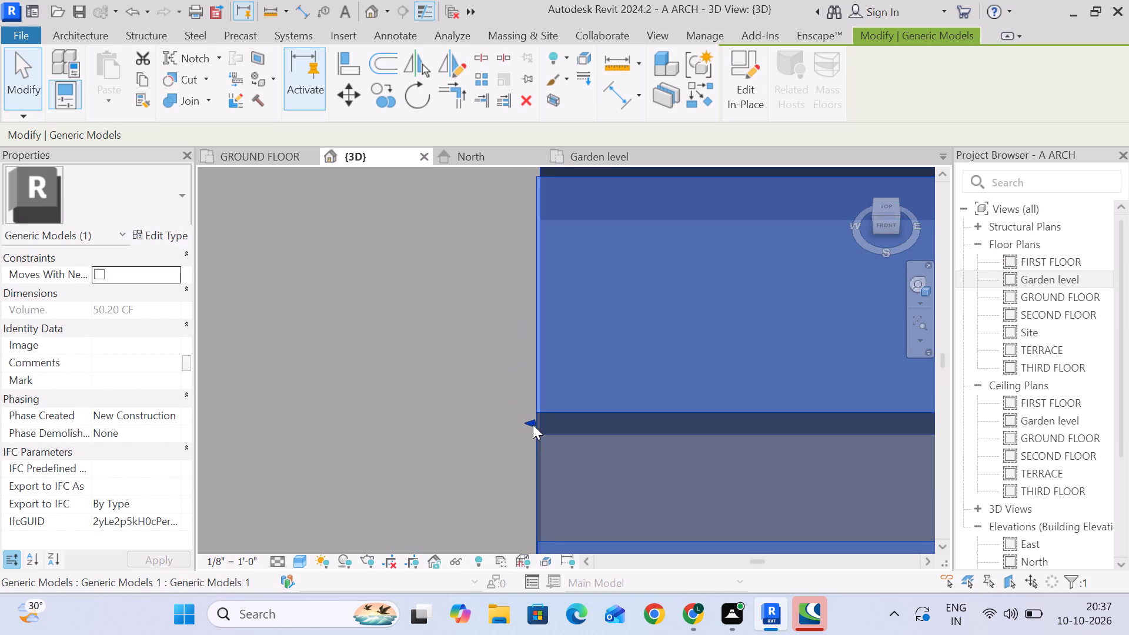
{"action": "left_click_drag", "start_coordinate": [531, 423], "coordinate": [536, 422]}
In the Garden level plan, pull the top entrance step's outer end inward and realign it with the GERDEN TAIL floor edge.
{"action": "left_click", "coordinate": [569, 164]}
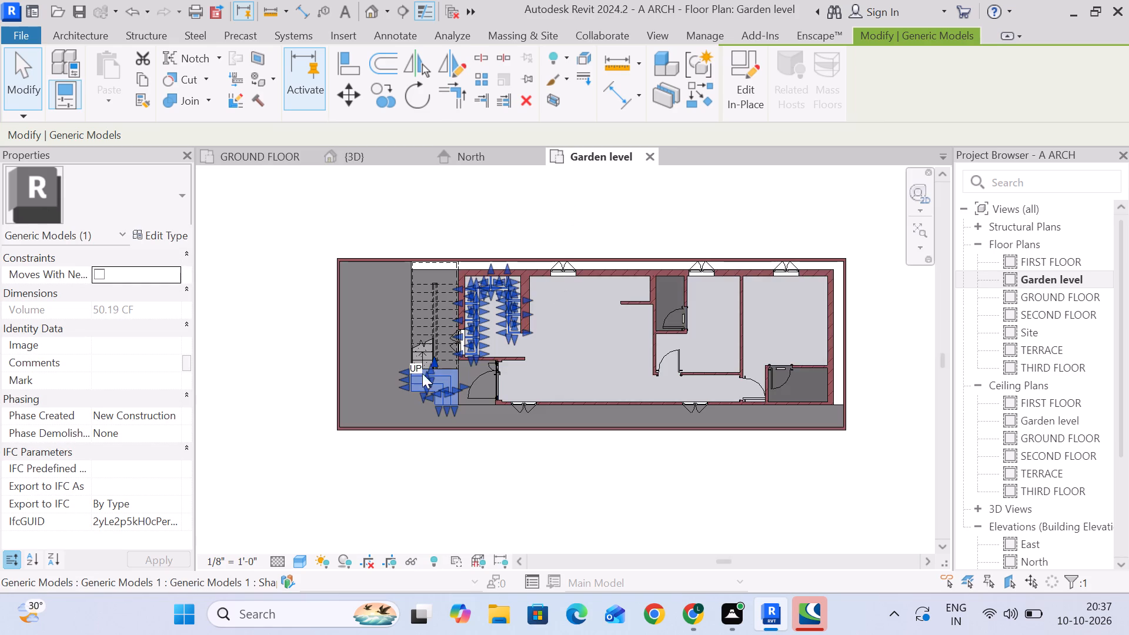
{"action": "scroll", "coordinate": [417, 377], "scroll_direction": "up", "scroll_amount": 19}
{"action": "middle_click_drag", "start_coordinate": [406, 359], "coordinate": [442, 480]}
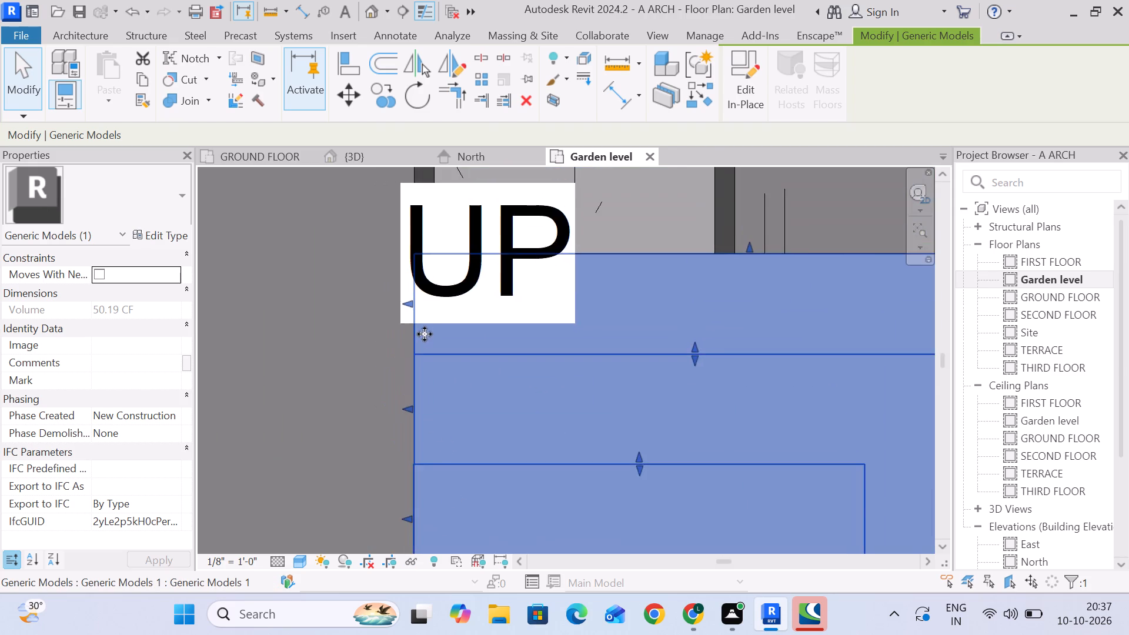
{"action": "scroll", "coordinate": [425, 330], "scroll_direction": "up", "scroll_amount": 6}
{"action": "left_click_drag", "start_coordinate": [390, 260], "coordinate": [432, 266]}
{"action": "left_click", "coordinate": [447, 275]}
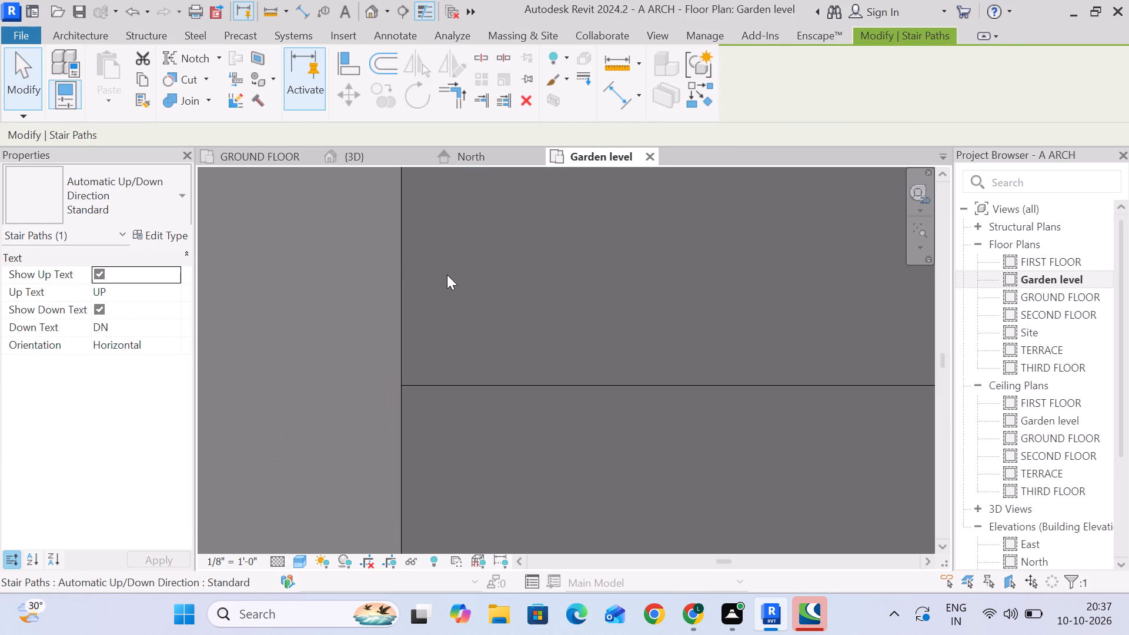
{"action": "left_click", "coordinate": [472, 355]}
{"action": "left_click_drag", "start_coordinate": [398, 273], "coordinate": [425, 279]}
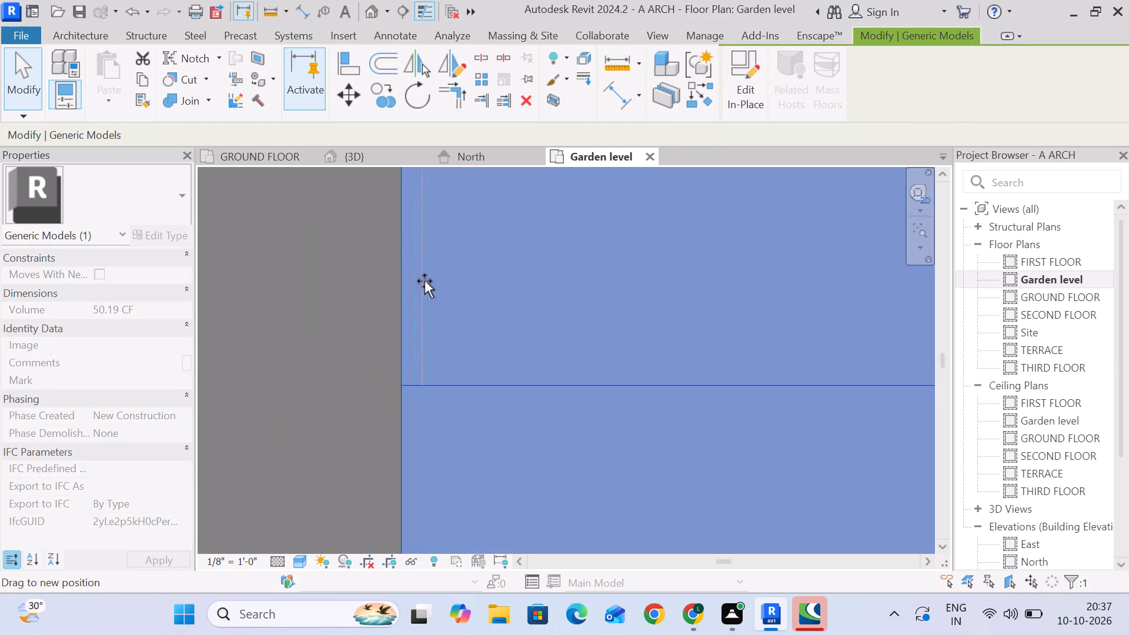
{"action": "left_click_drag", "start_coordinate": [418, 272], "coordinate": [398, 268]}
{"action": "scroll", "coordinate": [423, 345], "scroll_direction": "down", "scroll_amount": 4}
Pull in the middle and lowest entrance steps' outer ends and realign them flush with the top step and floor edge.
{"action": "middle_click_drag", "start_coordinate": [435, 427], "coordinate": [462, 304]}
{"action": "left_click", "coordinate": [467, 320]}
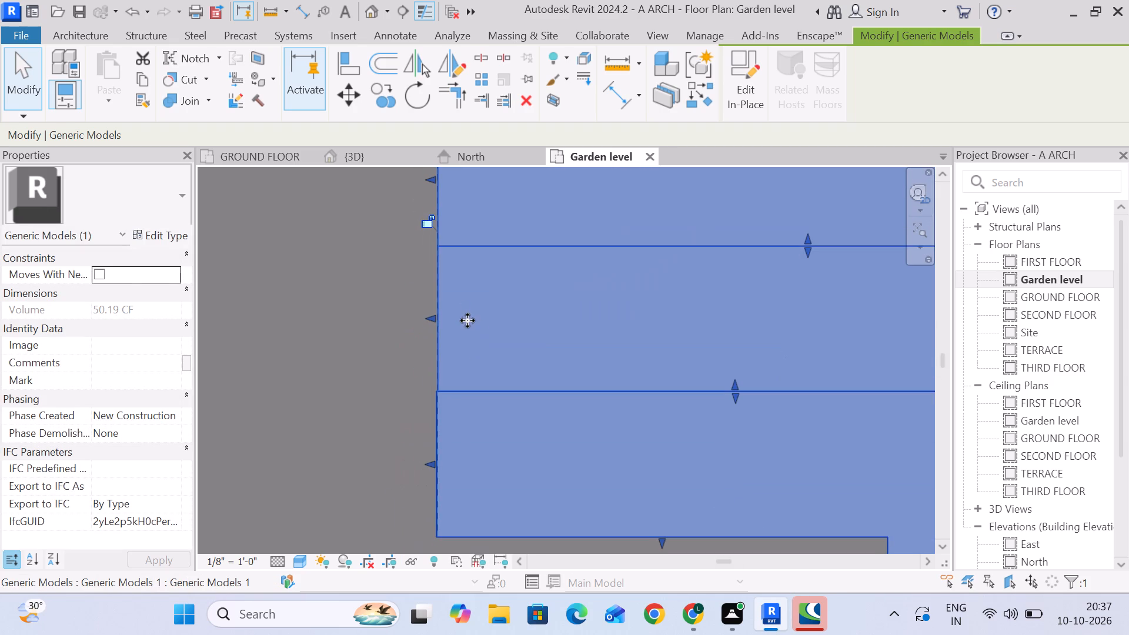
{"action": "left_click_drag", "start_coordinate": [432, 320], "coordinate": [462, 321]}
{"action": "left_click_drag", "start_coordinate": [455, 317], "coordinate": [453, 317]}
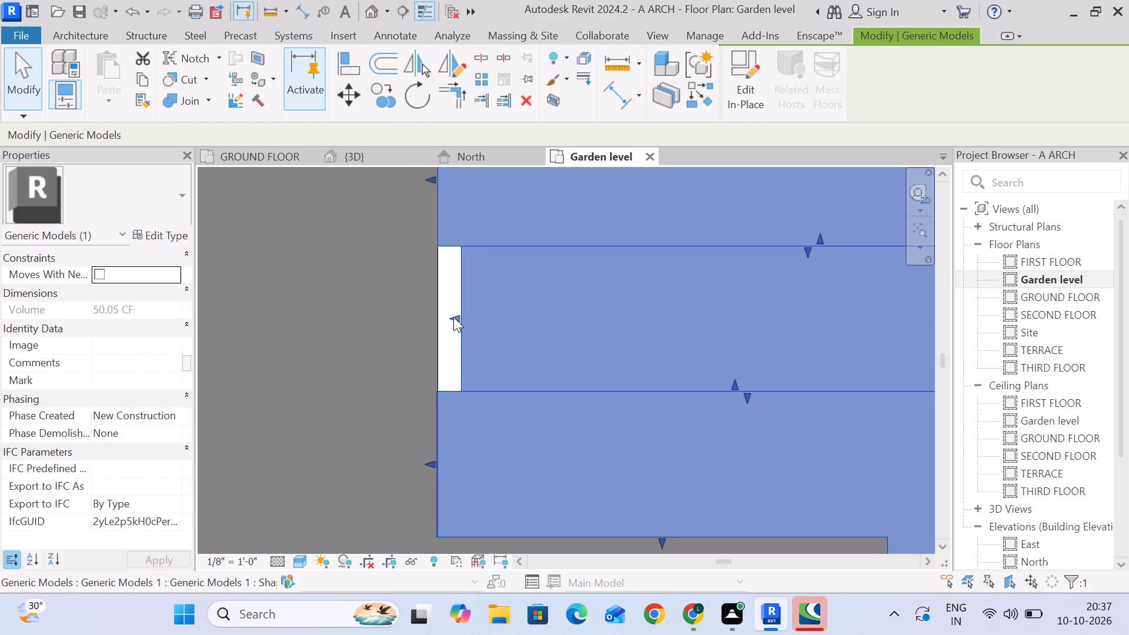
{"action": "left_click_drag", "start_coordinate": [453, 317], "coordinate": [431, 316]}
{"action": "middle_click_drag", "start_coordinate": [500, 396], "coordinate": [508, 232]}
{"action": "left_click", "coordinate": [509, 275]}
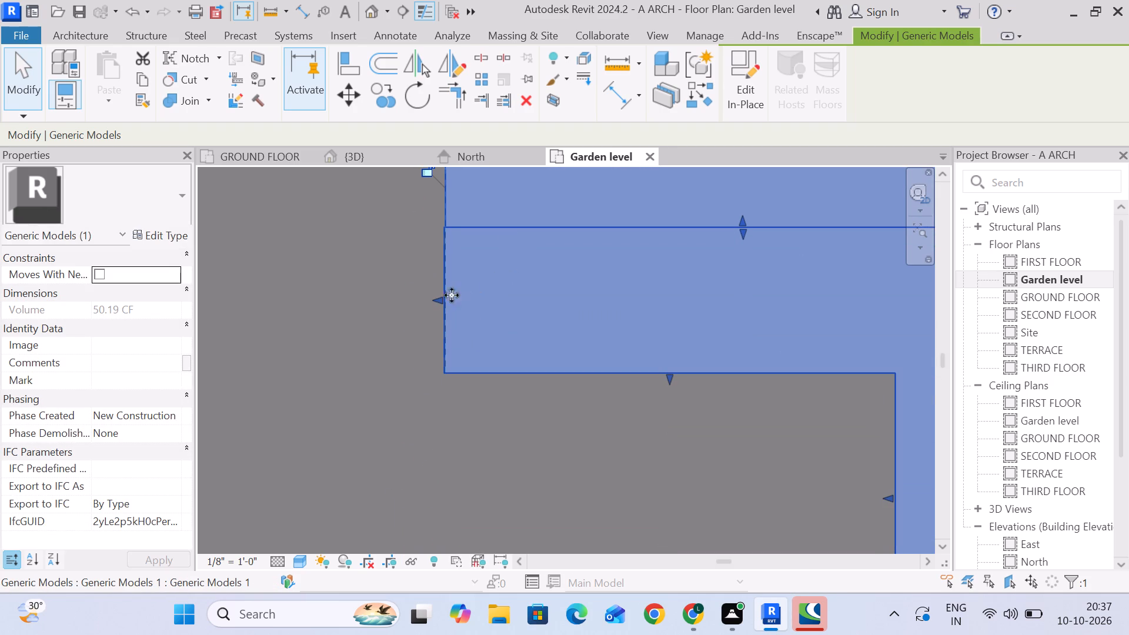
{"action": "left_click_drag", "start_coordinate": [437, 301], "coordinate": [477, 301]}
{"action": "left_click_drag", "start_coordinate": [472, 299], "coordinate": [446, 297]}
{"action": "scroll", "coordinate": [480, 320], "scroll_direction": "down", "scroll_amount": 11}
{"action": "middle_click_drag", "start_coordinate": [579, 362], "coordinate": [577, 385]}
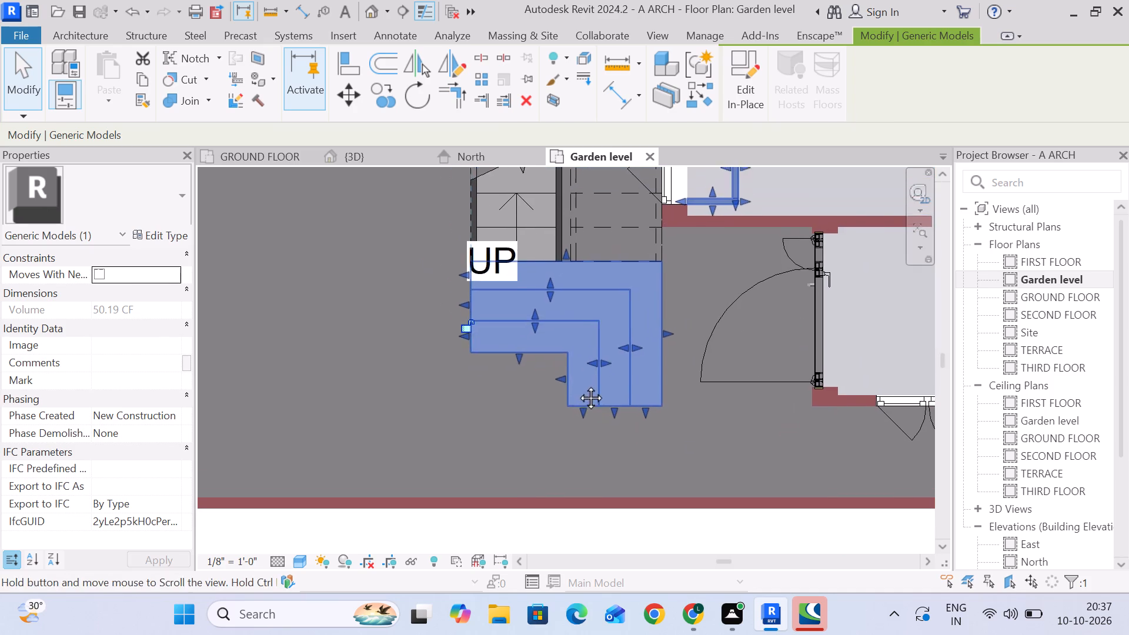
{"action": "middle_click_drag", "start_coordinate": [577, 385], "coordinate": [575, 387]}
{"action": "scroll", "coordinate": [575, 387], "scroll_direction": "down", "scroll_amount": 6}
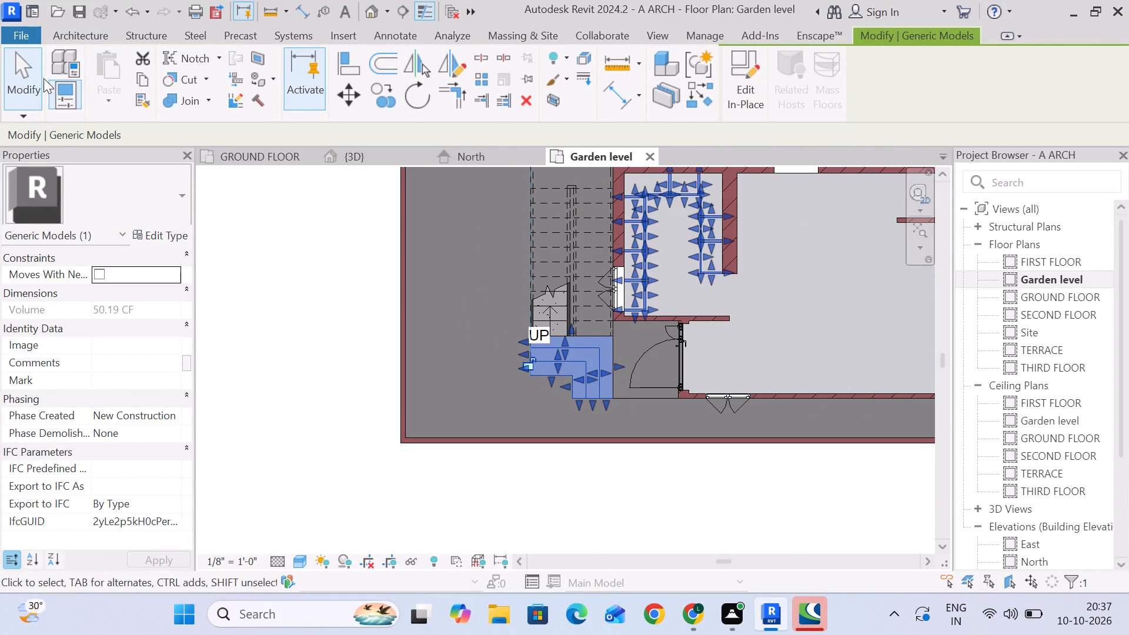
{"action": "left_click", "coordinate": [26, 79]}
Select the Ground floor slab beneath the house and open its boundary for editing.
{"action": "scroll", "coordinate": [523, 295], "scroll_direction": "down", "scroll_amount": 4}
{"action": "middle_click_drag", "start_coordinate": [524, 298], "coordinate": [496, 372]}
{"action": "scroll", "coordinate": [635, 314], "scroll_direction": "up", "scroll_amount": 4}
{"action": "left_click", "coordinate": [690, 332]}
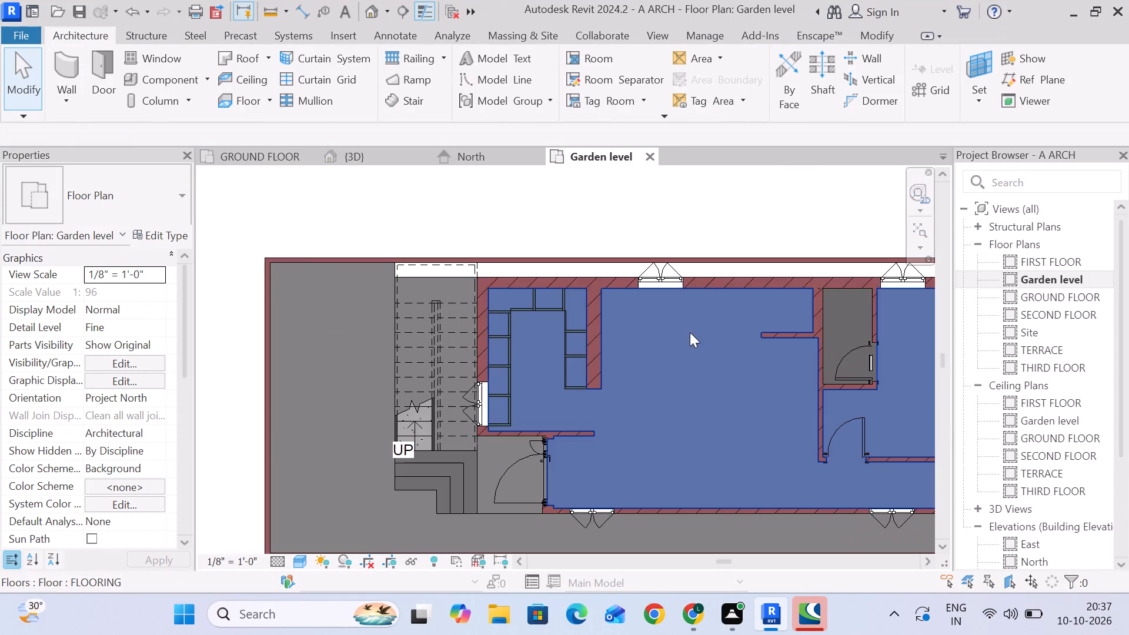
{"action": "scroll", "coordinate": [689, 325], "scroll_direction": "down", "scroll_amount": 3}
{"action": "middle_click_drag", "start_coordinate": [689, 325], "coordinate": [634, 290]}
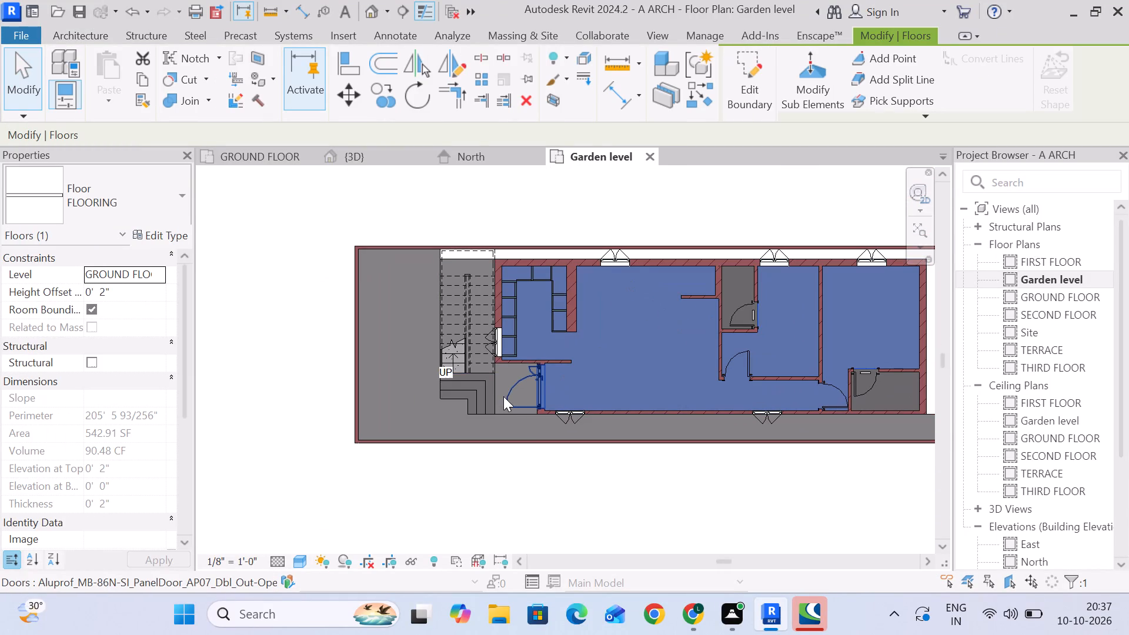
{"action": "left_click", "coordinate": [503, 386]}
{"action": "scroll", "coordinate": [506, 383], "scroll_direction": "up", "scroll_amount": 10}
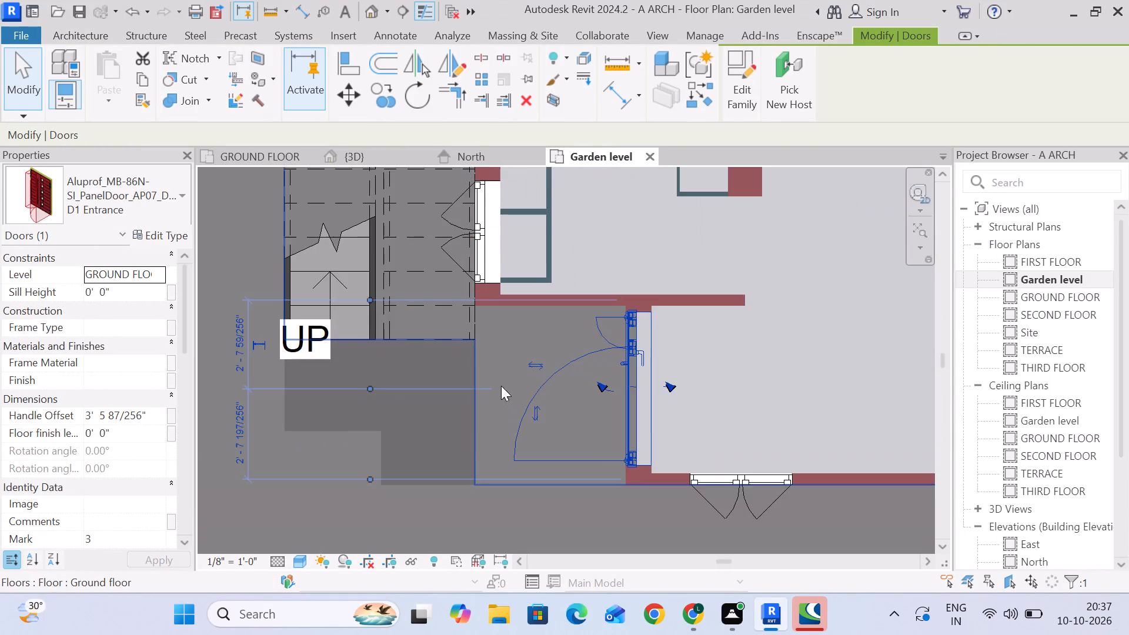
{"action": "left_click", "coordinate": [500, 329]}
{"action": "scroll", "coordinate": [500, 329], "scroll_direction": "down", "scroll_amount": 14}
{"action": "middle_click_drag", "start_coordinate": [592, 362], "coordinate": [497, 366]}
{"action": "scroll", "coordinate": [615, 305], "scroll_direction": "up", "scroll_amount": 3}
{"action": "middle_click_drag", "start_coordinate": [615, 304], "coordinate": [604, 300]}
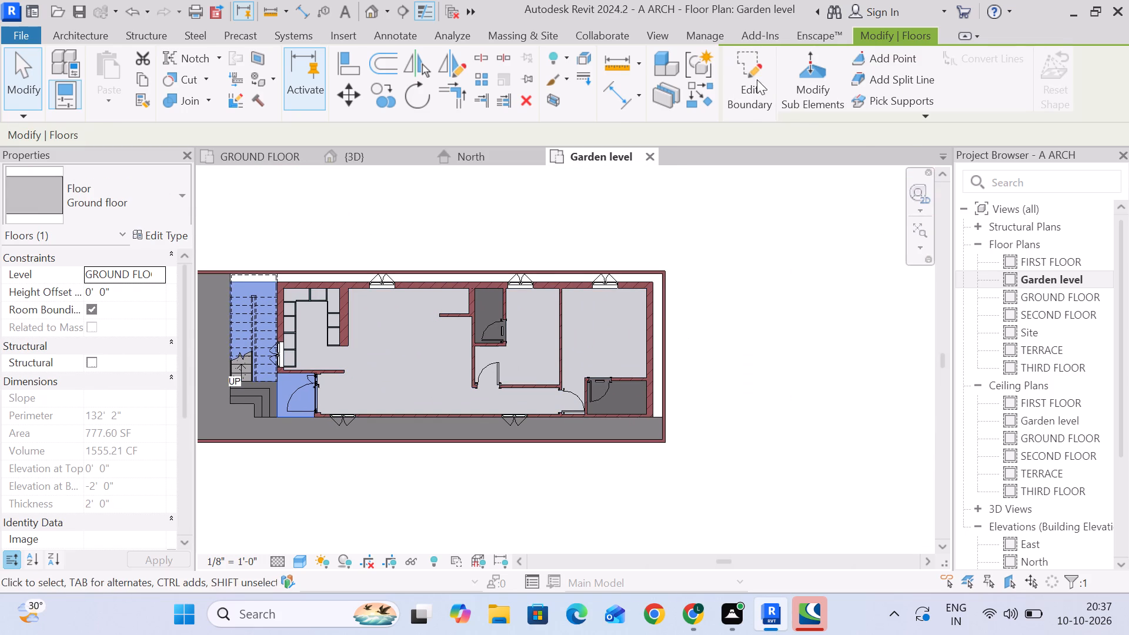
{"action": "left_click", "coordinate": [754, 69]}
Align the slab boundary's long edge behind the kitchen with the outer face of the adjacent compound wall.
{"action": "scroll", "coordinate": [336, 290], "scroll_direction": "up", "scroll_amount": 5}
{"action": "middle_click_drag", "start_coordinate": [336, 300], "coordinate": [360, 304]}
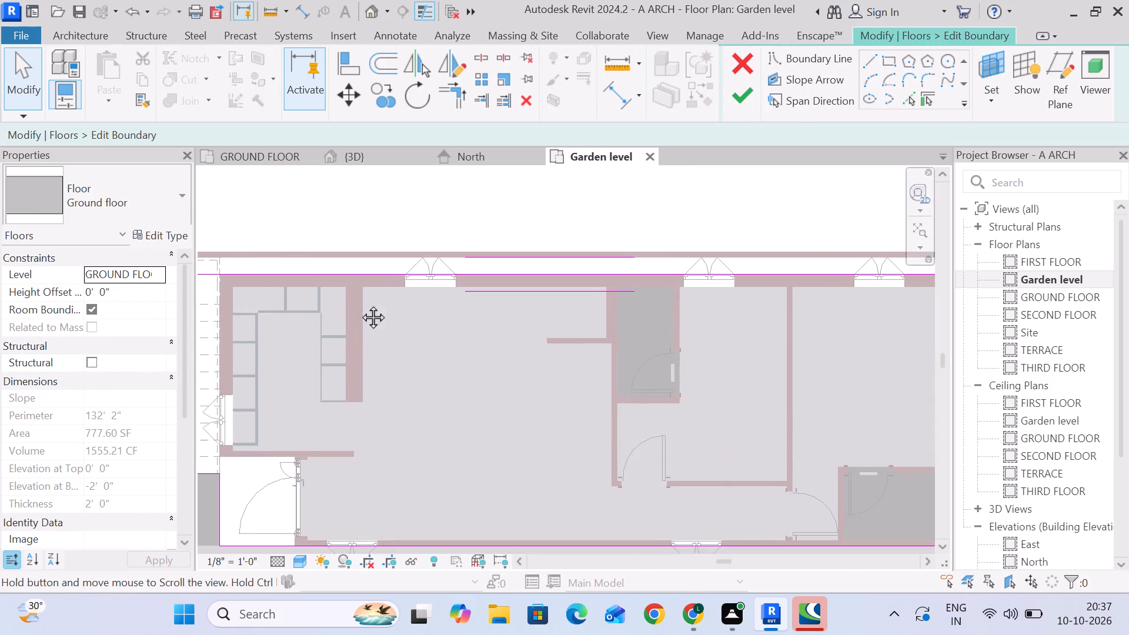
{"action": "middle_click_drag", "start_coordinate": [360, 304], "coordinate": [480, 320]}
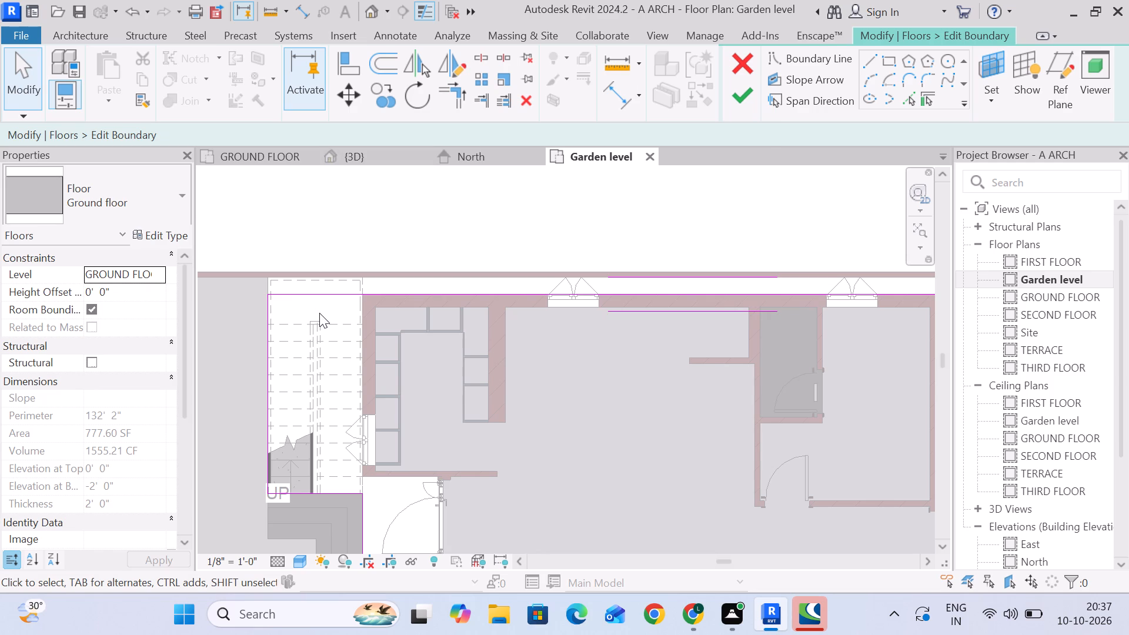
{"action": "middle_click_drag", "start_coordinate": [405, 346], "coordinate": [427, 299]}
{"action": "scroll", "coordinate": [430, 299], "scroll_direction": "down", "scroll_amount": 2}
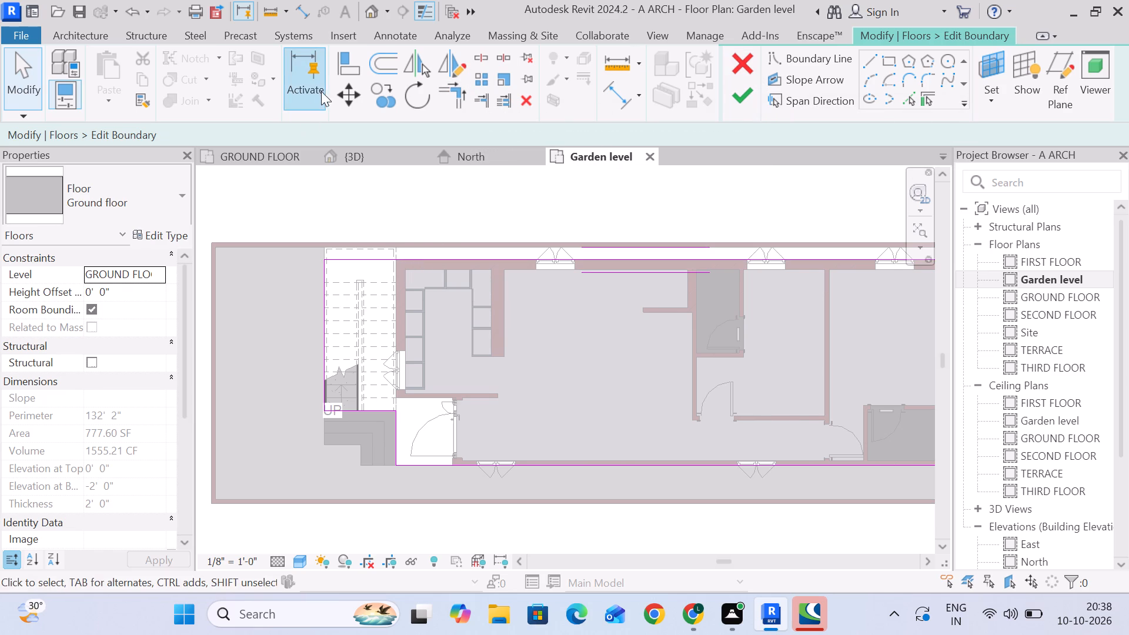
{"action": "left_click", "coordinate": [333, 72]}
{"action": "scroll", "coordinate": [427, 250], "scroll_direction": "up", "scroll_amount": 11}
{"action": "left_click", "coordinate": [445, 235]}
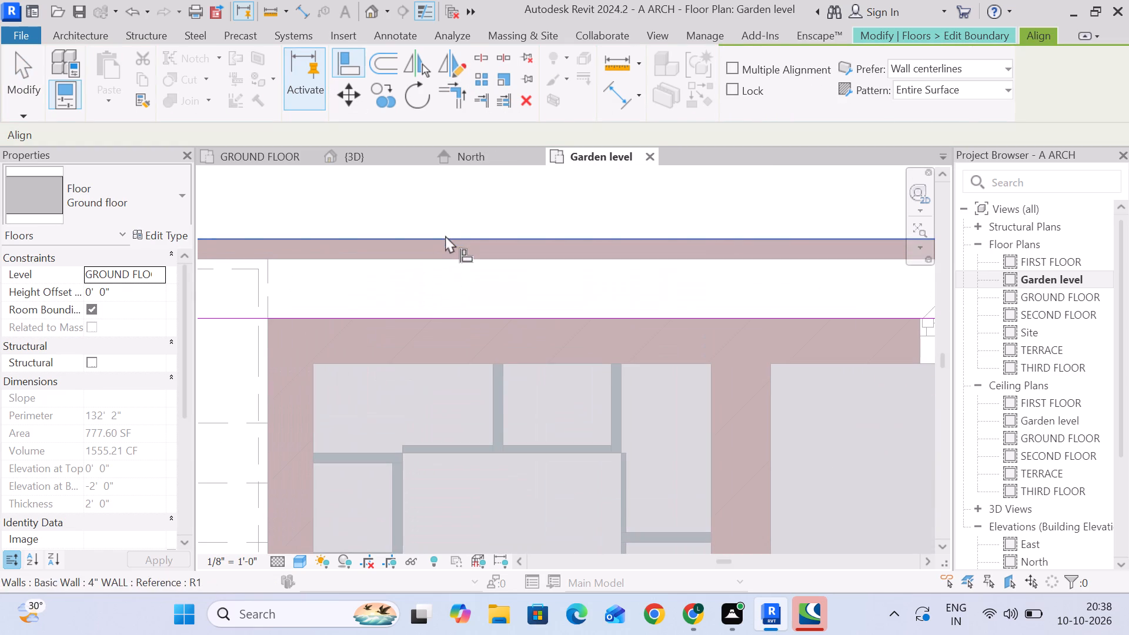
{"action": "left_click", "coordinate": [462, 316]}
{"action": "scroll", "coordinate": [464, 318], "scroll_direction": "down", "scroll_amount": 16}
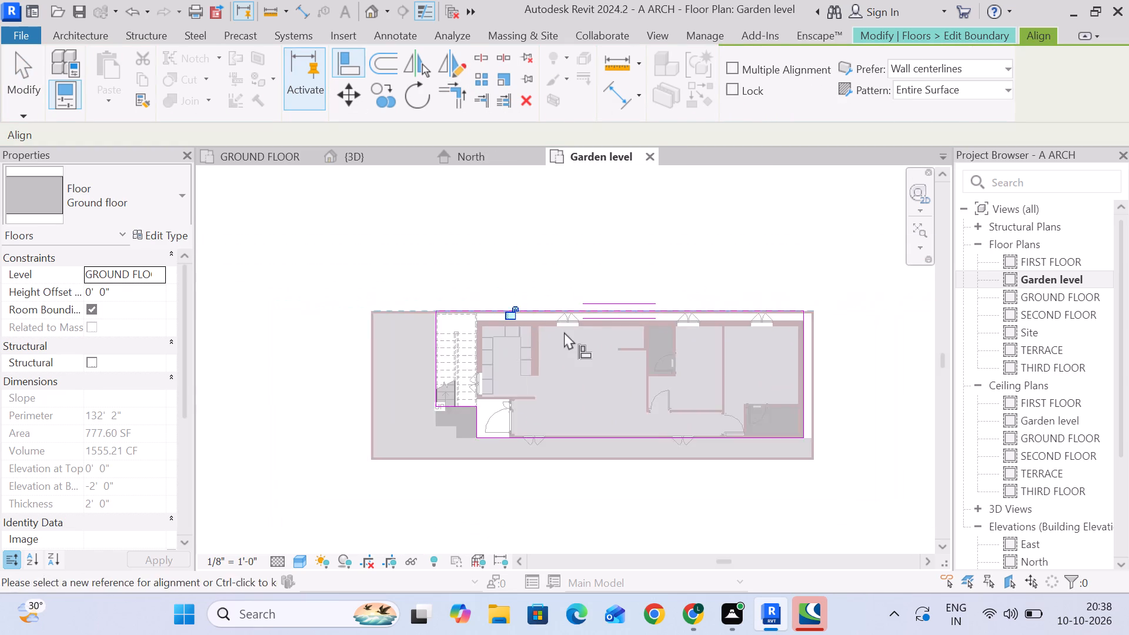
Align the slab boundary's far short edge, opposite the stair, with the compound wall's outer face and finish the boundary edit.
{"action": "middle_click_drag", "start_coordinate": [564, 332], "coordinate": [389, 282]}
{"action": "scroll", "coordinate": [632, 320], "scroll_direction": "up", "scroll_amount": 5}
{"action": "middle_click", "coordinate": [632, 320]}
{"action": "scroll", "coordinate": [546, 343], "scroll_direction": "up", "scroll_amount": 6}
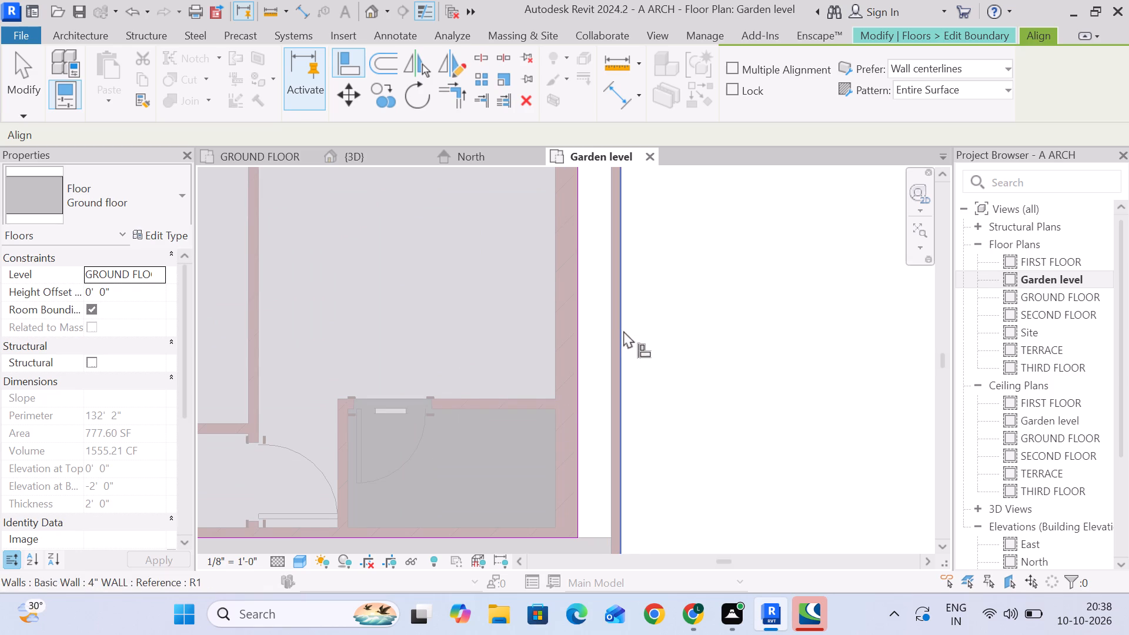
{"action": "left_click", "coordinate": [623, 330]}
{"action": "left_click", "coordinate": [582, 317]}
{"action": "scroll", "coordinate": [582, 316], "scroll_direction": "down", "scroll_amount": 10}
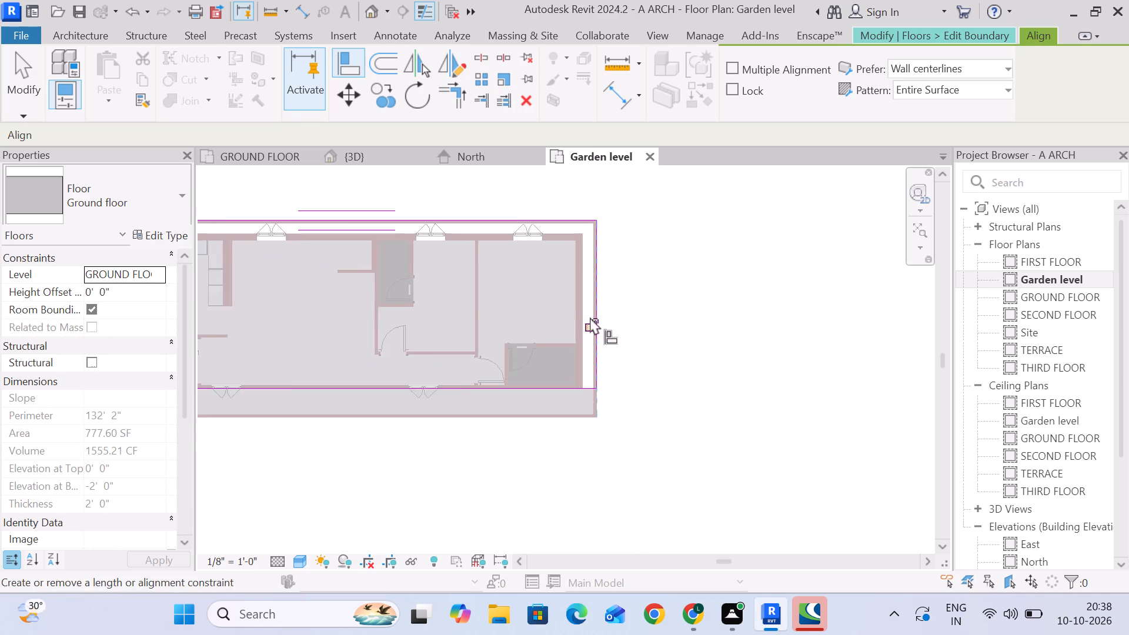
{"action": "middle_click_drag", "start_coordinate": [635, 325], "coordinate": [722, 290]}
{"action": "scroll", "coordinate": [723, 290], "scroll_direction": "down", "scroll_amount": 1}
{"action": "left_click", "coordinate": [30, 70]}
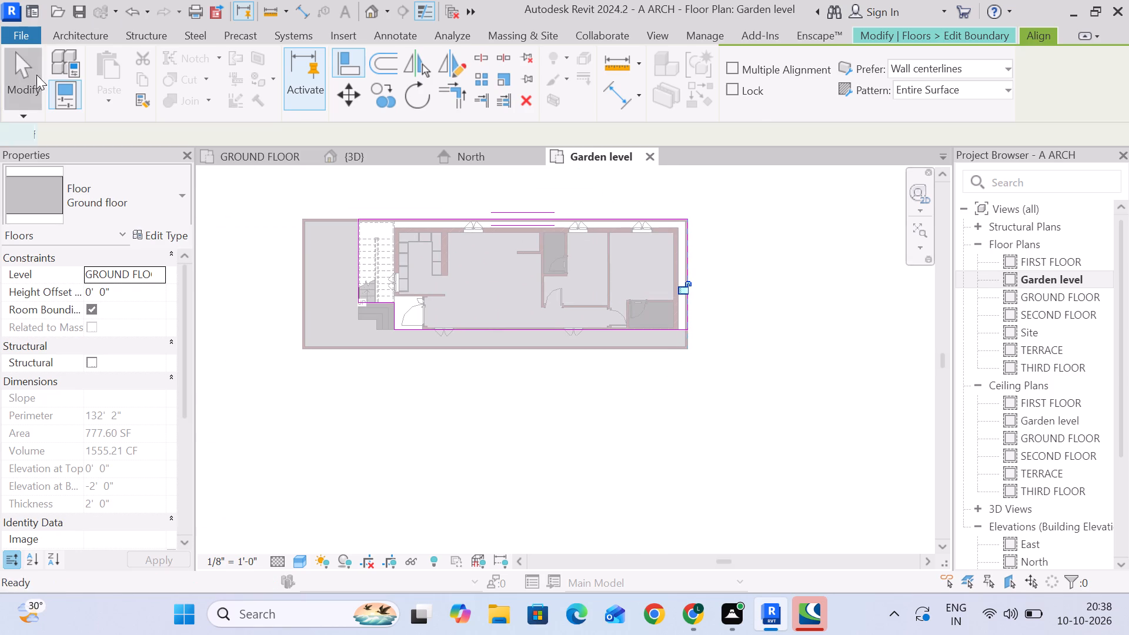
{"action": "left_click", "coordinate": [746, 96]}
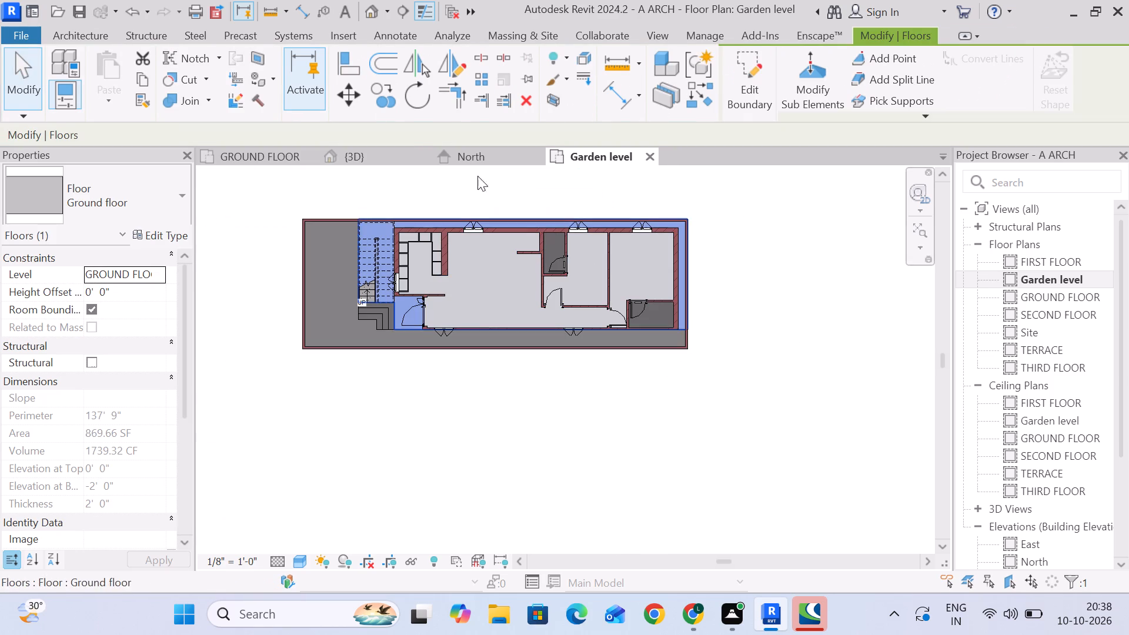
Examine the yard floor, Ground floor slab and compound wall in 3D from several sides and from below.
{"action": "left_click", "coordinate": [370, 156]}
{"action": "scroll", "coordinate": [474, 263], "scroll_direction": "down", "scroll_amount": 11}
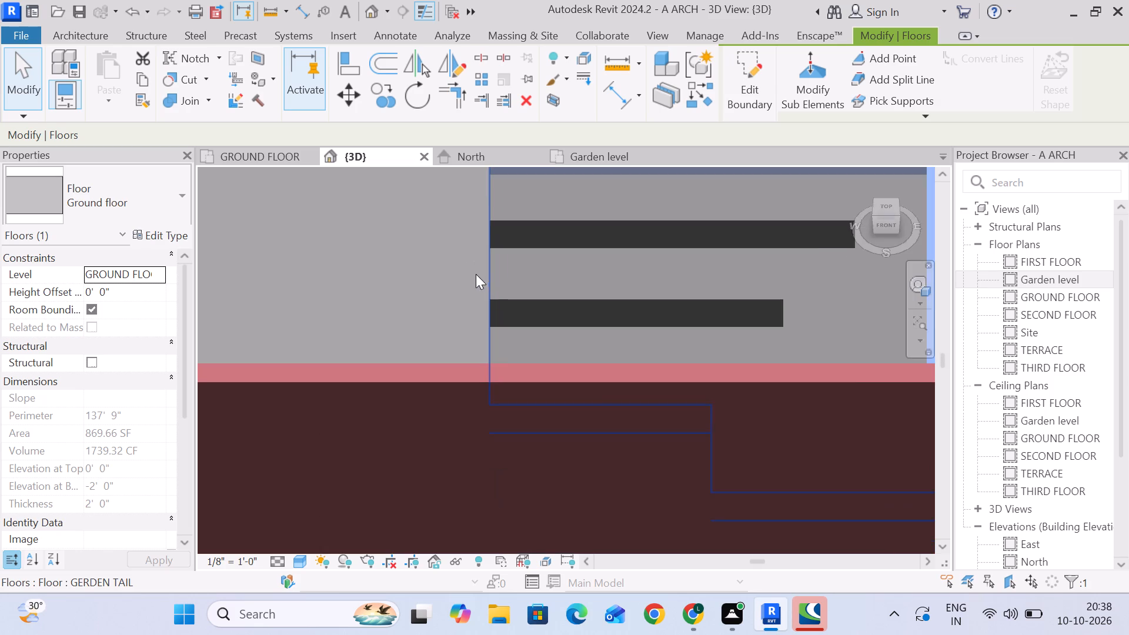
{"action": "scroll", "coordinate": [497, 286], "scroll_direction": "down", "scroll_amount": 10}
{"action": "middle_click_drag", "start_coordinate": [446, 286], "coordinate": [588, 256]}
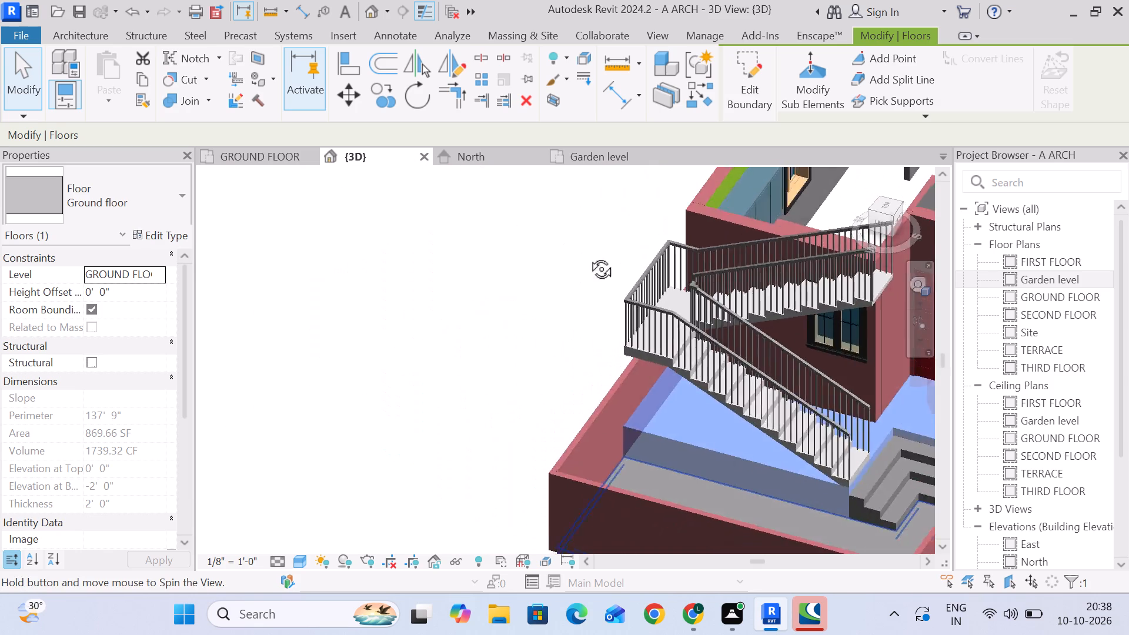
{"action": "middle_click_drag", "start_coordinate": [588, 256], "coordinate": [589, 255]}
{"action": "middle_click_drag", "start_coordinate": [638, 313], "coordinate": [481, 202]}
{"action": "scroll", "coordinate": [569, 287], "scroll_direction": "down", "scroll_amount": 2}
{"action": "middle_click_drag", "start_coordinate": [481, 265], "coordinate": [362, 268]}
{"action": "left_click", "coordinate": [753, 325]}
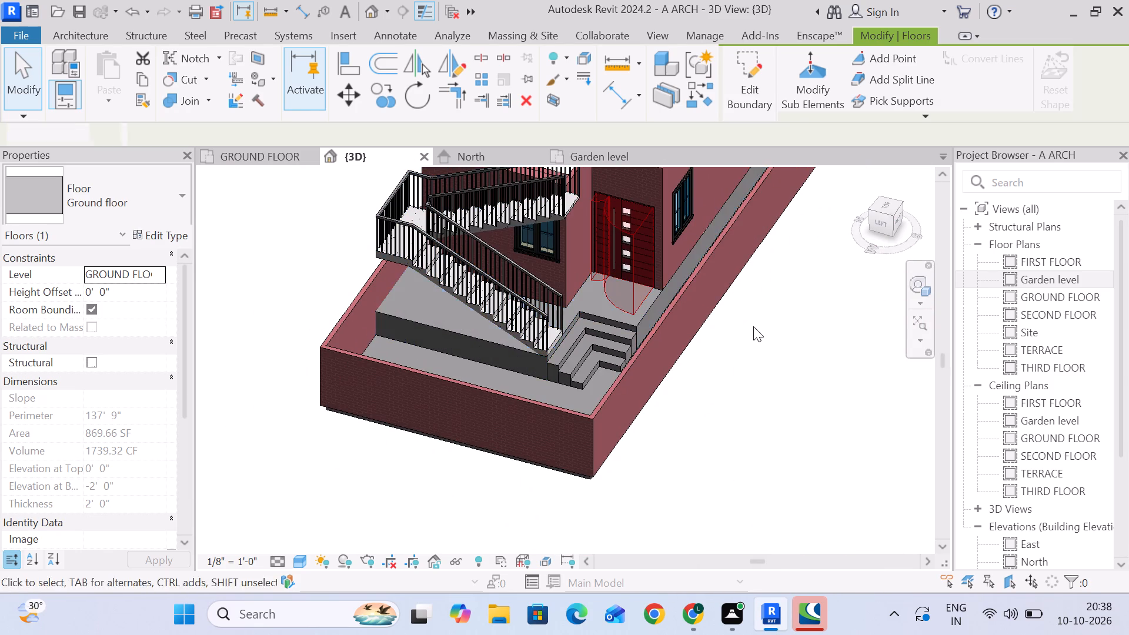
{"action": "scroll", "coordinate": [644, 313], "scroll_direction": "down", "scroll_amount": 4}
{"action": "middle_click_drag", "start_coordinate": [634, 309], "coordinate": [533, 299]}
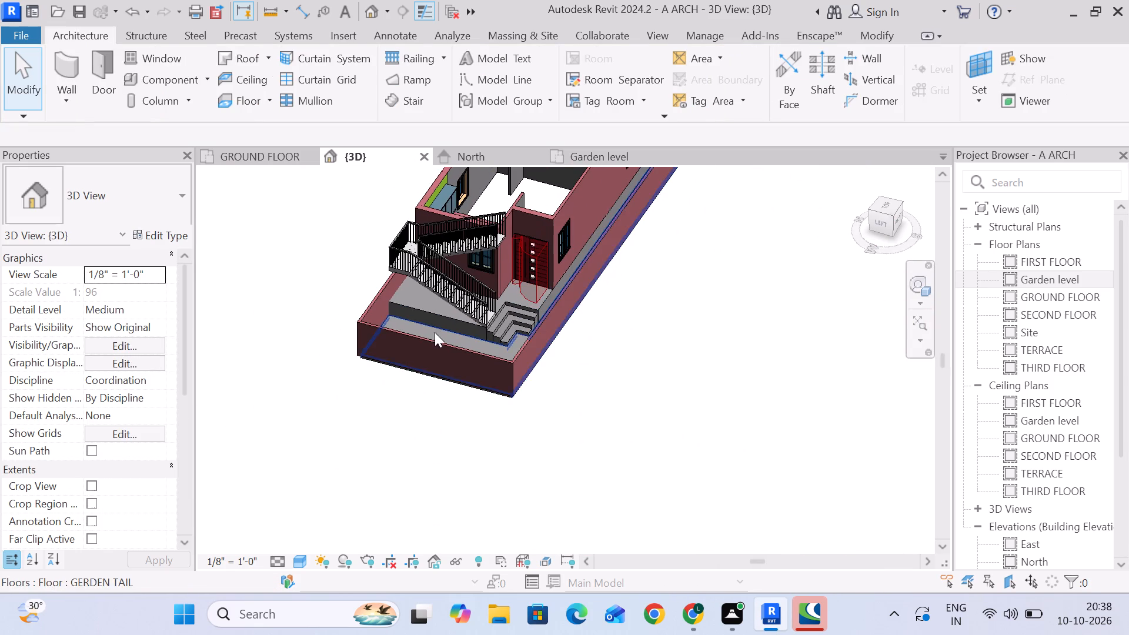
{"action": "middle_click_drag", "start_coordinate": [434, 332], "coordinate": [457, 276]}
{"action": "middle_click_drag", "start_coordinate": [676, 246], "coordinate": [697, 327]}
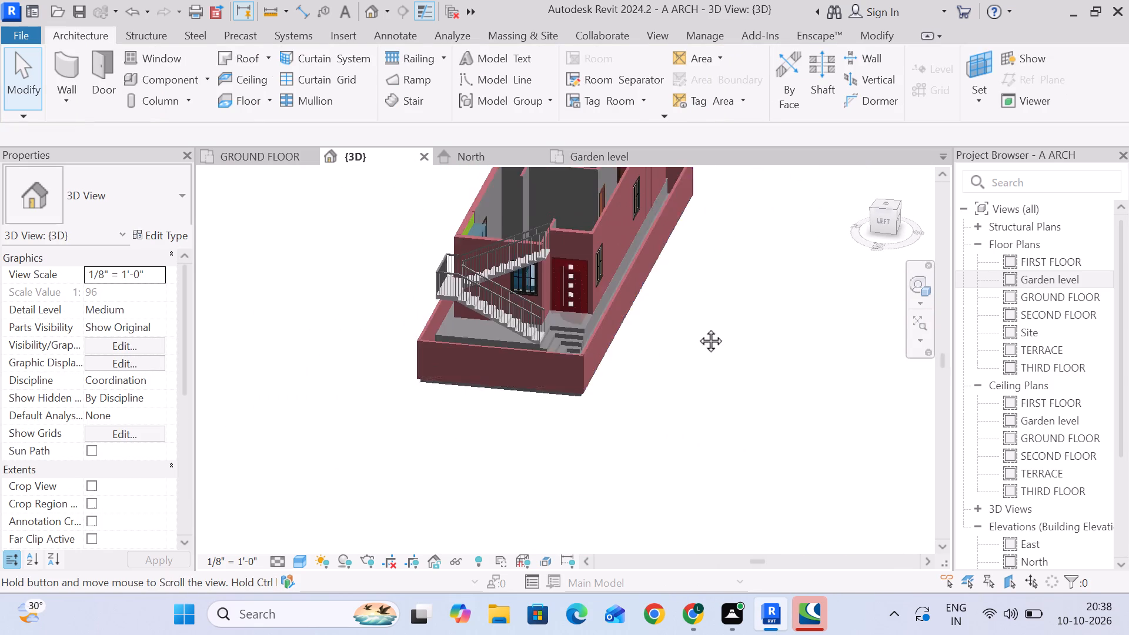
{"action": "middle_click_drag", "start_coordinate": [697, 327], "coordinate": [674, 480]}
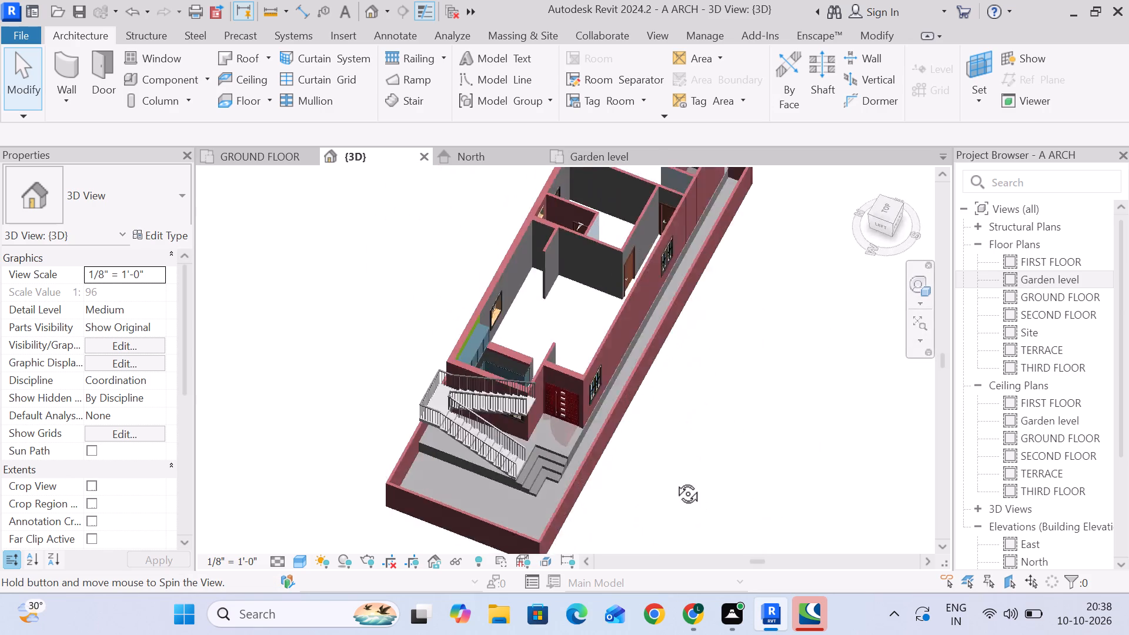
{"action": "middle_click_drag", "start_coordinate": [674, 480], "coordinate": [253, 331]}
{"action": "middle_click_drag", "start_coordinate": [567, 437], "coordinate": [577, 366]}
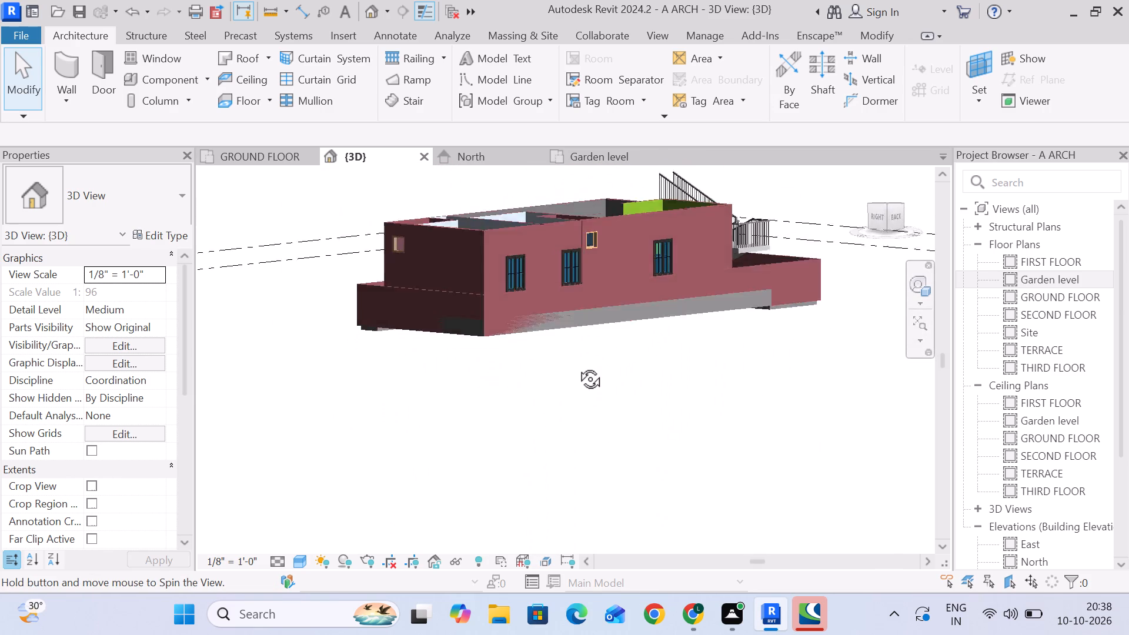
{"action": "middle_click_drag", "start_coordinate": [577, 366], "coordinate": [654, 213]}
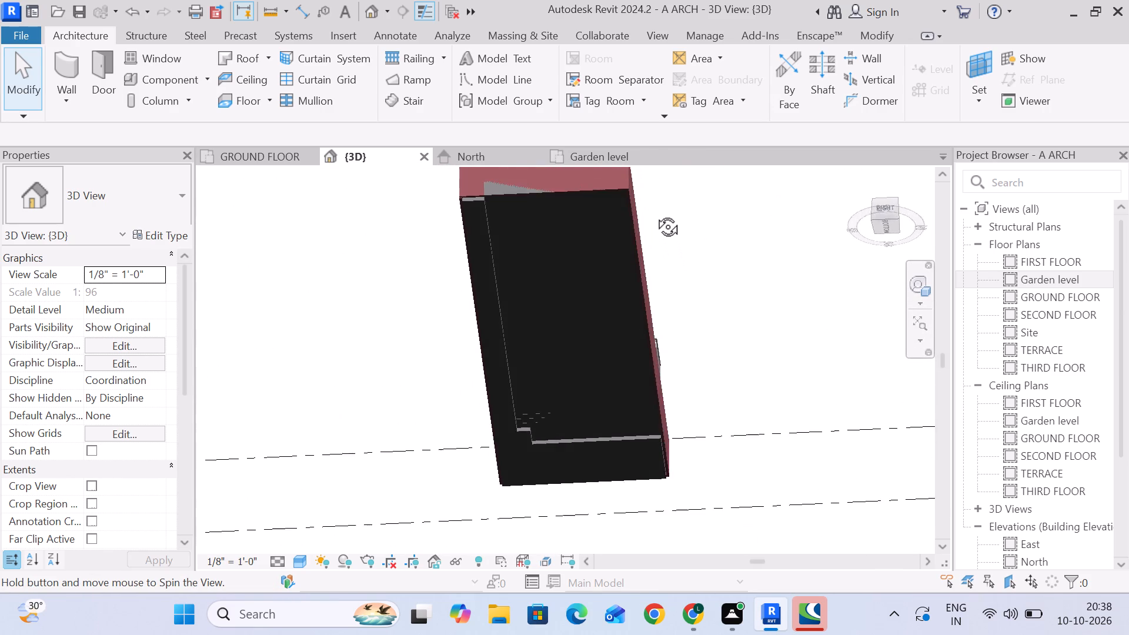
{"action": "middle_click_drag", "start_coordinate": [654, 213], "coordinate": [572, 310]}
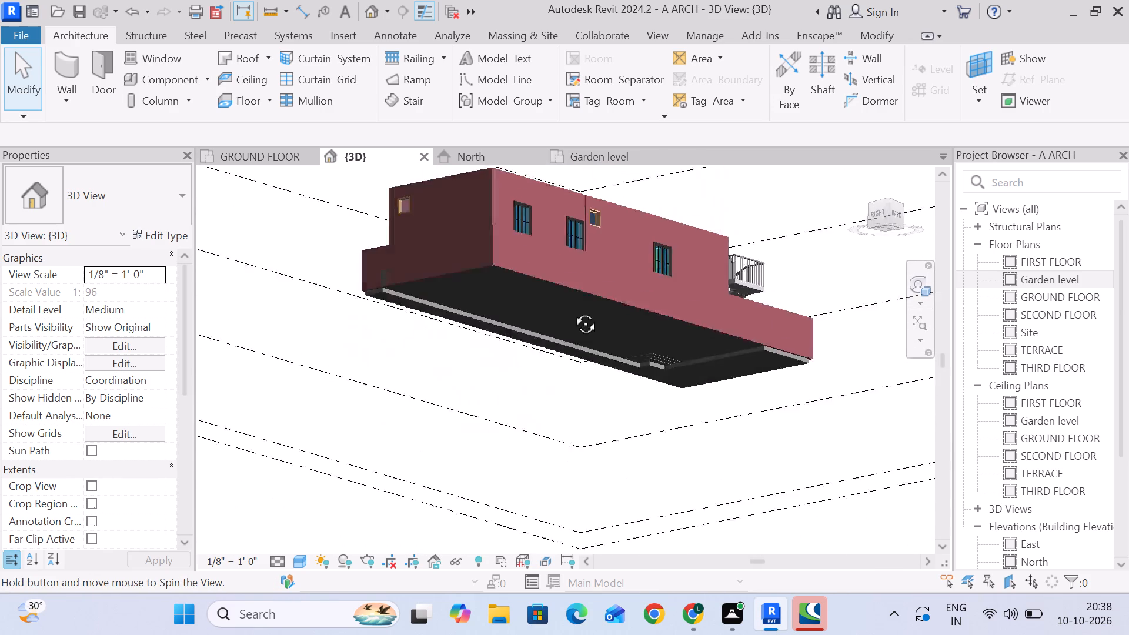
{"action": "middle_click_drag", "start_coordinate": [572, 310], "coordinate": [680, 377]}
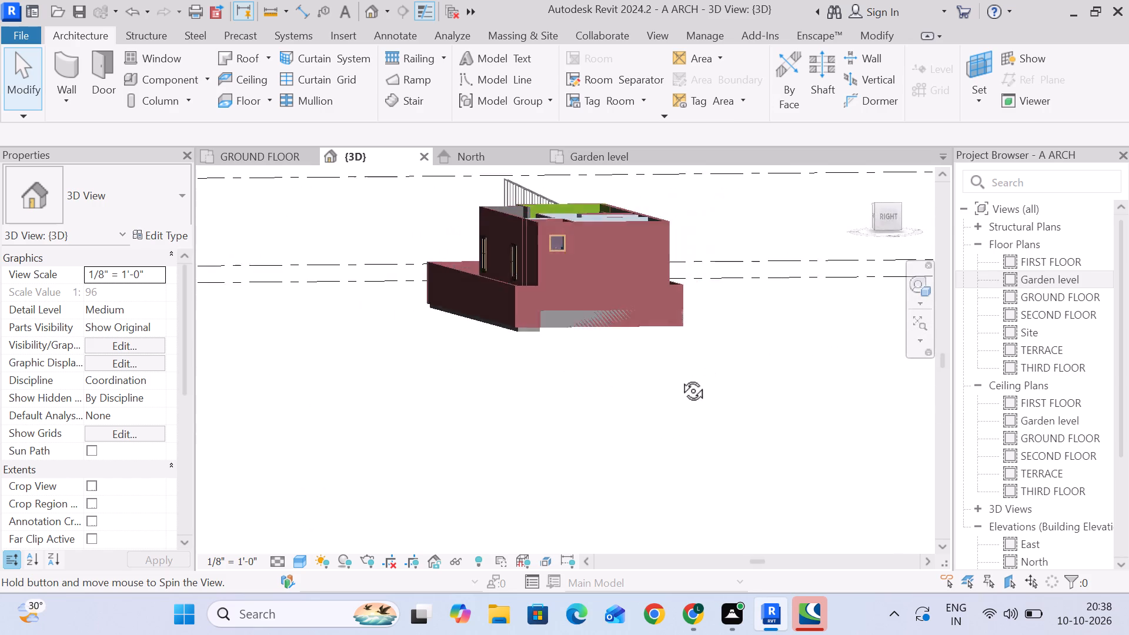
{"action": "middle_click_drag", "start_coordinate": [680, 377], "coordinate": [672, 394]}
{"action": "scroll", "coordinate": [672, 394], "scroll_direction": "up", "scroll_amount": 1}
{"action": "middle_click_drag", "start_coordinate": [543, 412], "coordinate": [776, 308]}
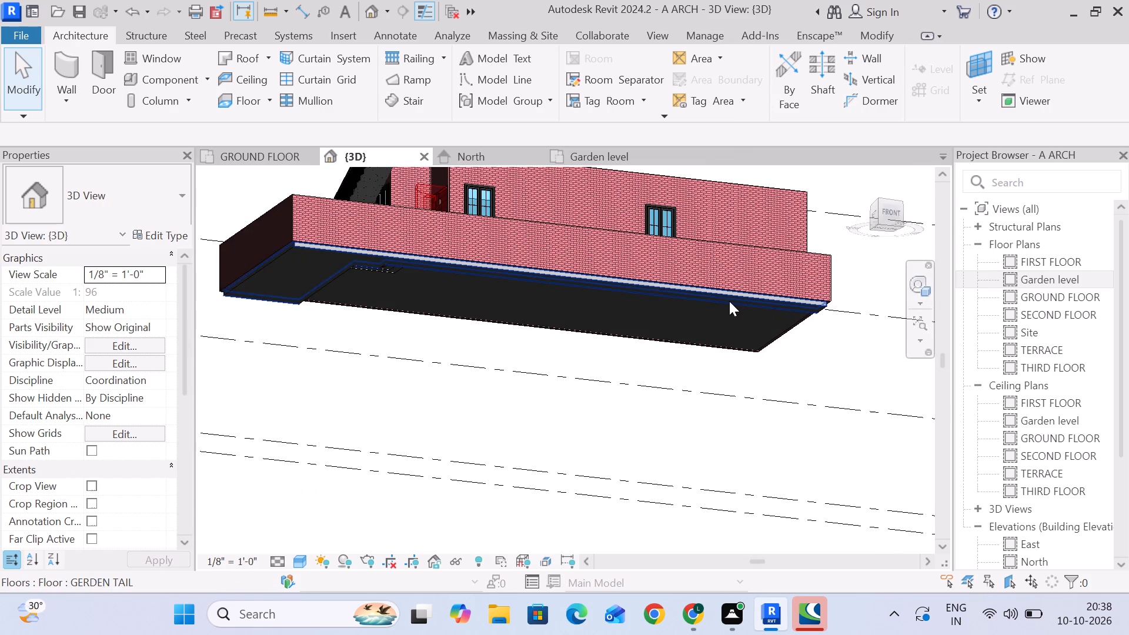
{"action": "left_click", "coordinate": [722, 293]}
{"action": "scroll", "coordinate": [743, 323], "scroll_direction": "down", "scroll_amount": 4}
{"action": "left_click", "coordinate": [837, 354]}
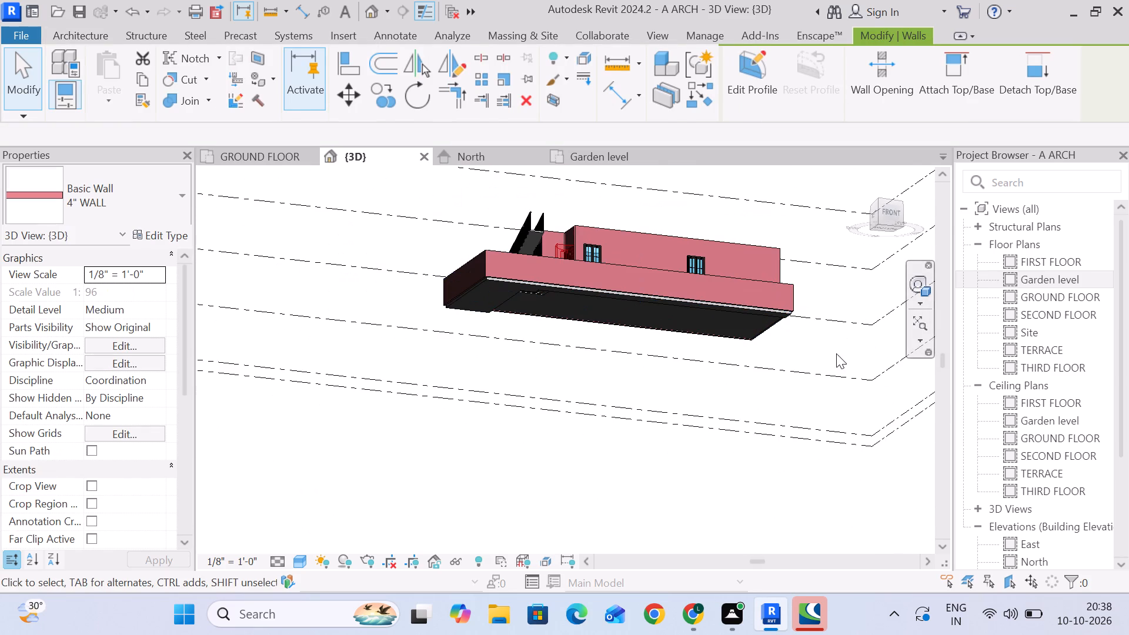
Select the GERDEN TAIL yard floor and open its boundary for editing in the Garden level plan.
{"action": "left_click", "coordinate": [485, 306]}
{"action": "scroll", "coordinate": [623, 319], "scroll_direction": "down", "scroll_amount": 3}
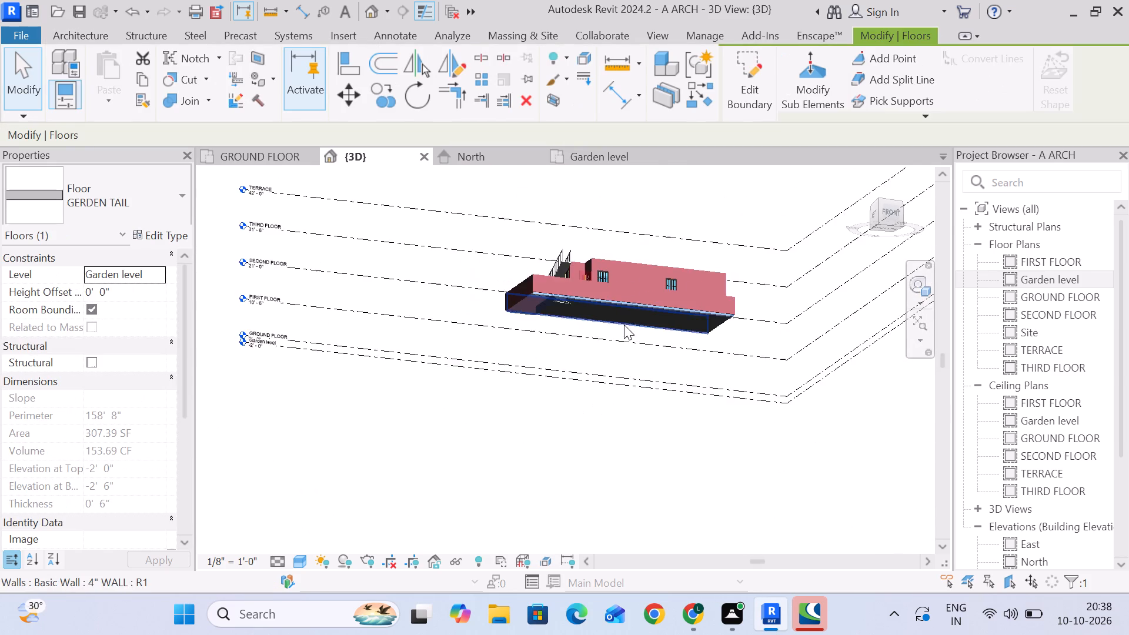
{"action": "middle_click_drag", "start_coordinate": [624, 325], "coordinate": [543, 544]}
{"action": "left_click", "coordinate": [262, 151]}
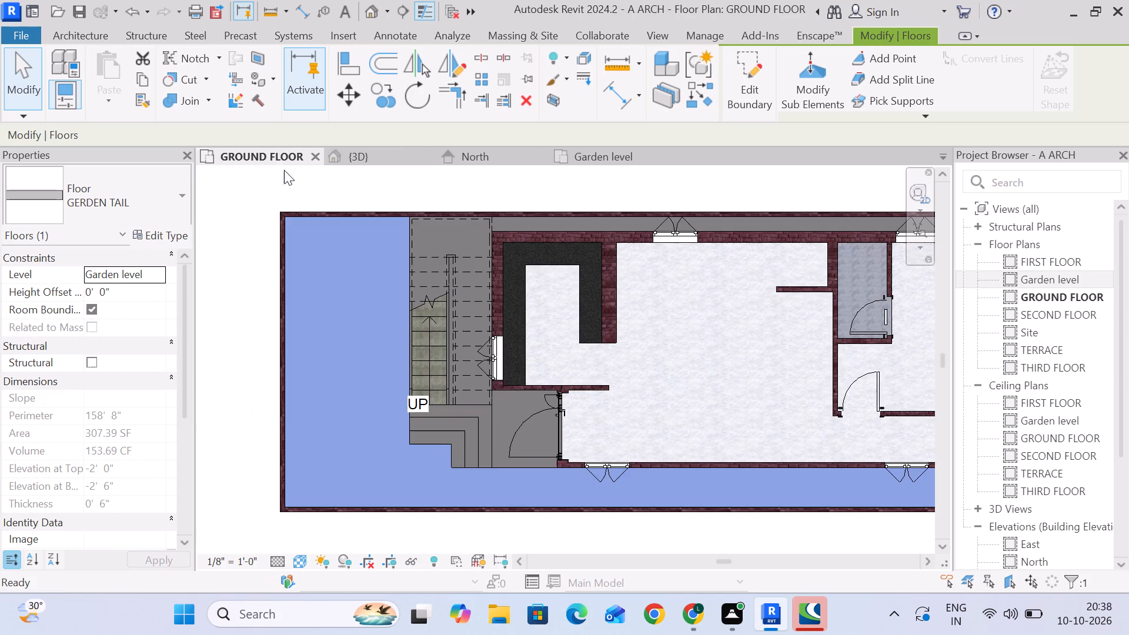
{"action": "scroll", "coordinate": [410, 280], "scroll_direction": "down", "scroll_amount": 4}
{"action": "left_click", "coordinate": [599, 153]}
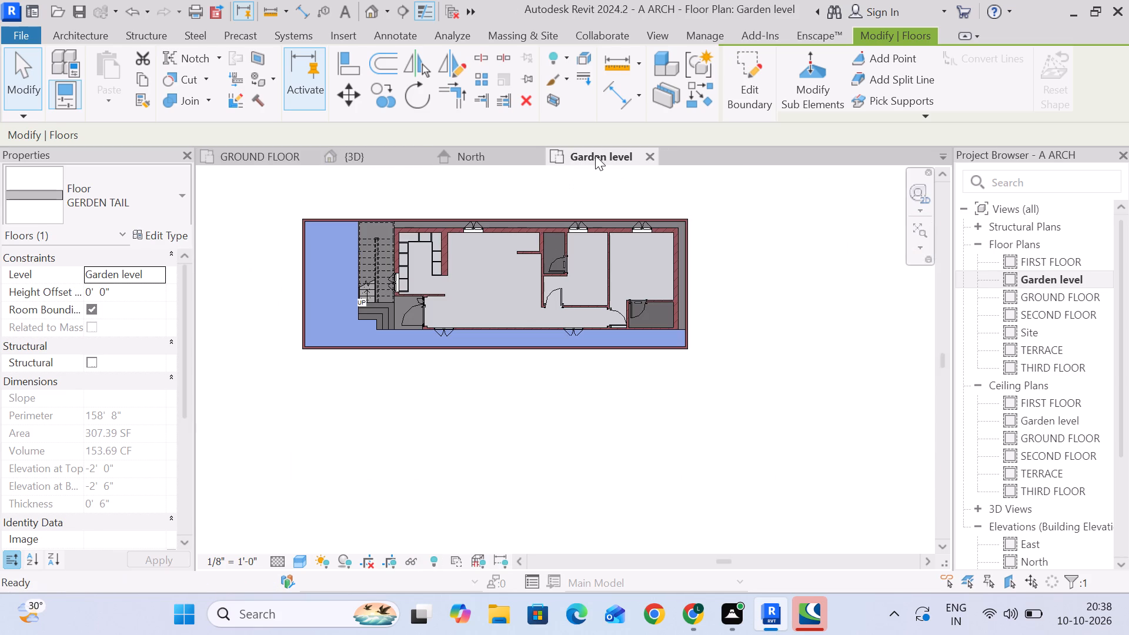
{"action": "scroll", "coordinate": [369, 237], "scroll_direction": "up", "scroll_amount": 5}
{"action": "left_click", "coordinate": [750, 78]}
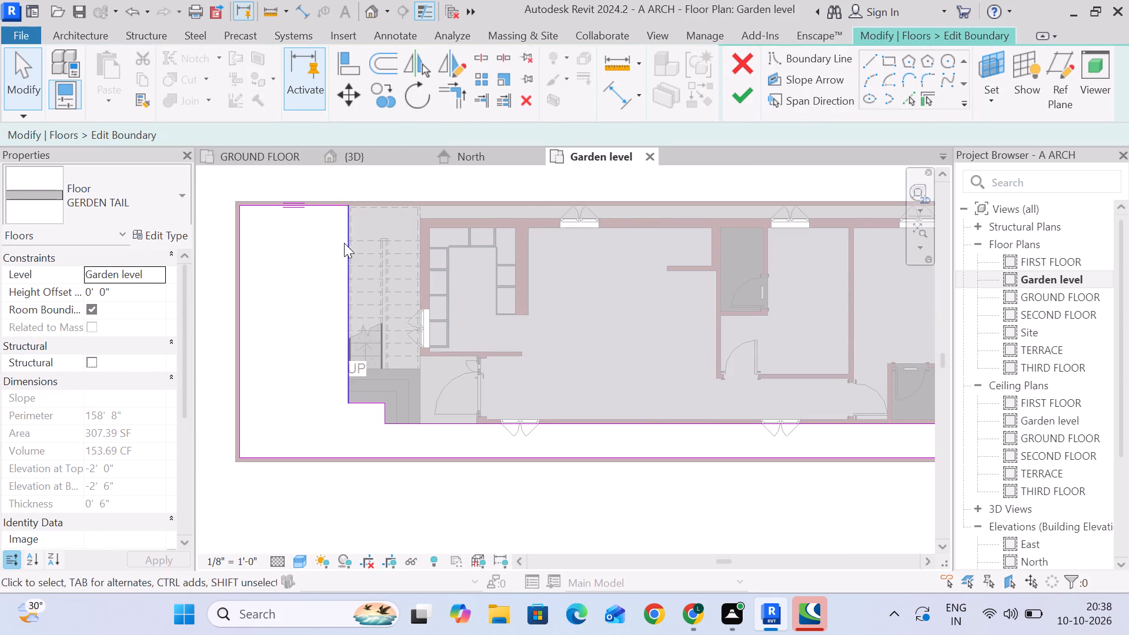
Delete the yard floor's boundary lines around the stair and entrance steps, along the house, and on the adjoining short compound wall stretch.
{"action": "left_click", "coordinate": [344, 242]}
{"action": "key", "text": "Delete"}
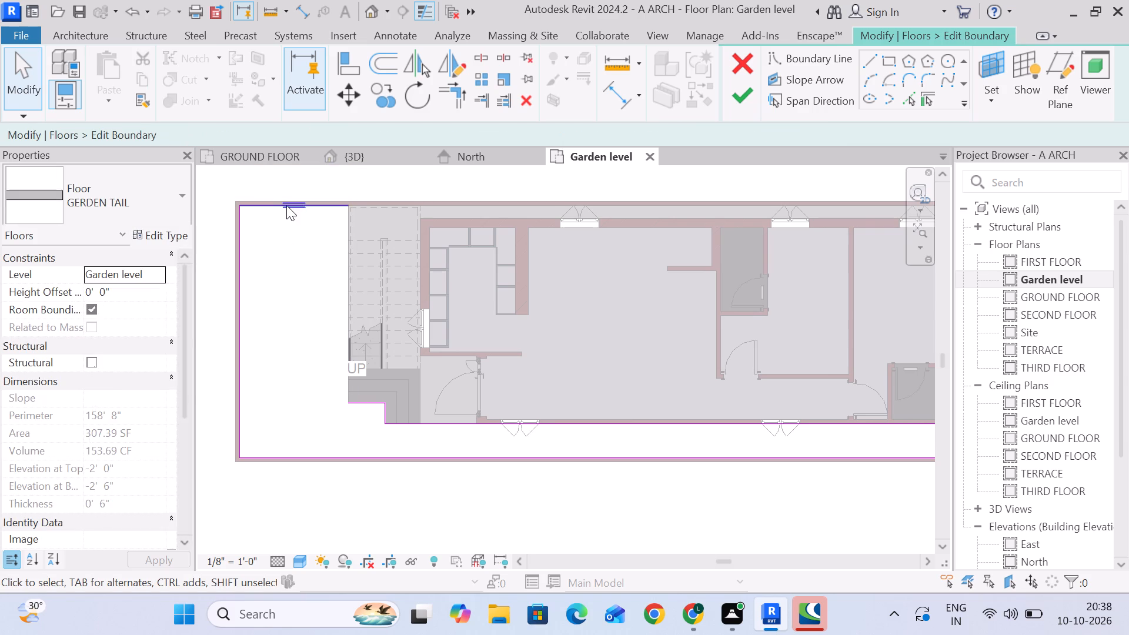
{"action": "left_click", "coordinate": [286, 205]}
{"action": "key", "text": "Delete"}
{"action": "left_click", "coordinate": [356, 405]}
{"action": "key", "text": "Delete"}
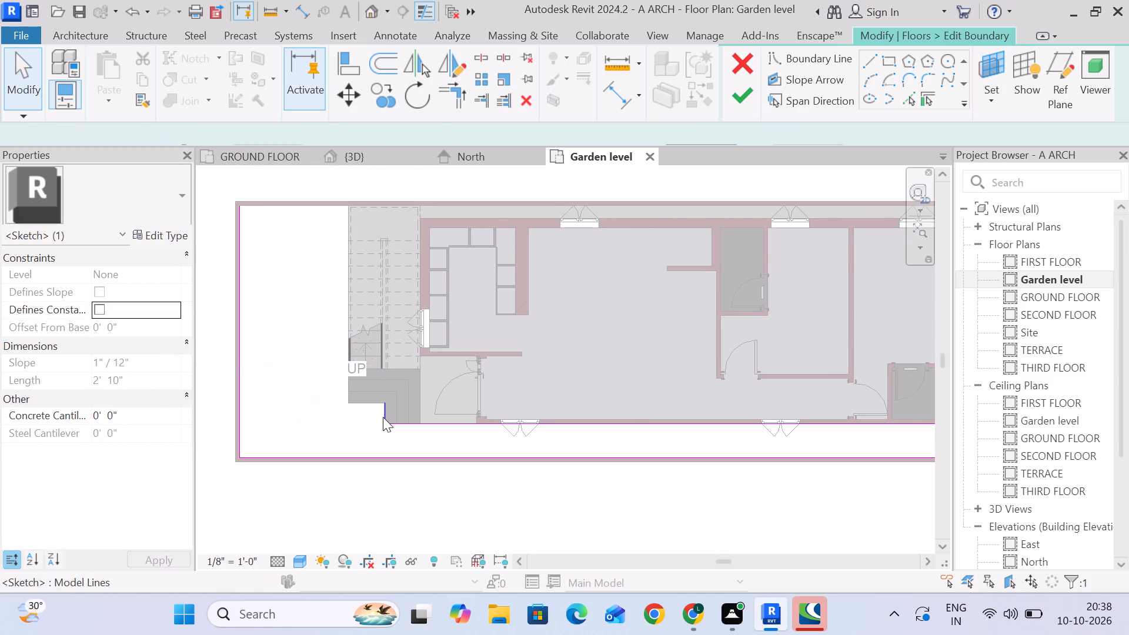
{"action": "left_click", "coordinate": [384, 417]}
{"action": "key", "text": "Delete"}
{"action": "left_click", "coordinate": [402, 427]}
{"action": "key", "text": "Delete"}
Delete the yard floor's remaining boundary lines: the narrow end, the long outer edge and the short edge facing the stair.
{"action": "scroll", "coordinate": [523, 434], "scroll_direction": "down", "scroll_amount": 3}
{"action": "middle_click_drag", "start_coordinate": [511, 427], "coordinate": [242, 353]}
{"action": "scroll", "coordinate": [522, 363], "scroll_direction": "up", "scroll_amount": 10}
{"action": "left_click", "coordinate": [620, 385]}
{"action": "key", "text": "Delete"}
{"action": "scroll", "coordinate": [630, 380], "scroll_direction": "down", "scroll_amount": 4}
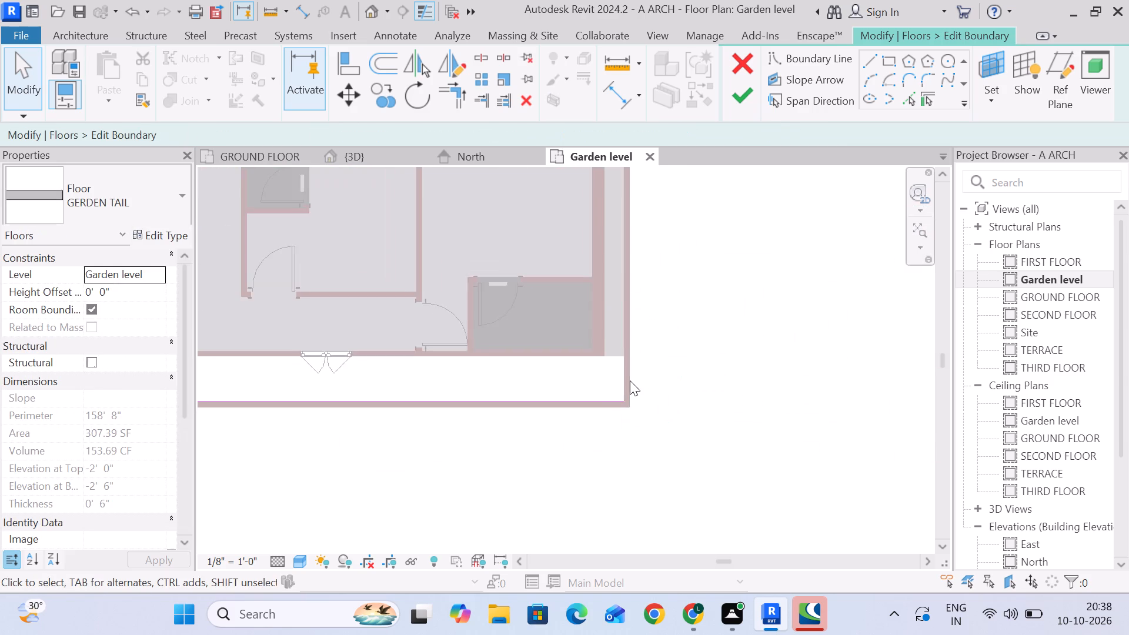
{"action": "scroll", "coordinate": [630, 380], "scroll_direction": "down", "scroll_amount": 9}
{"action": "middle_click_drag", "start_coordinate": [490, 393], "coordinate": [671, 367]}
{"action": "left_click", "coordinate": [571, 360]}
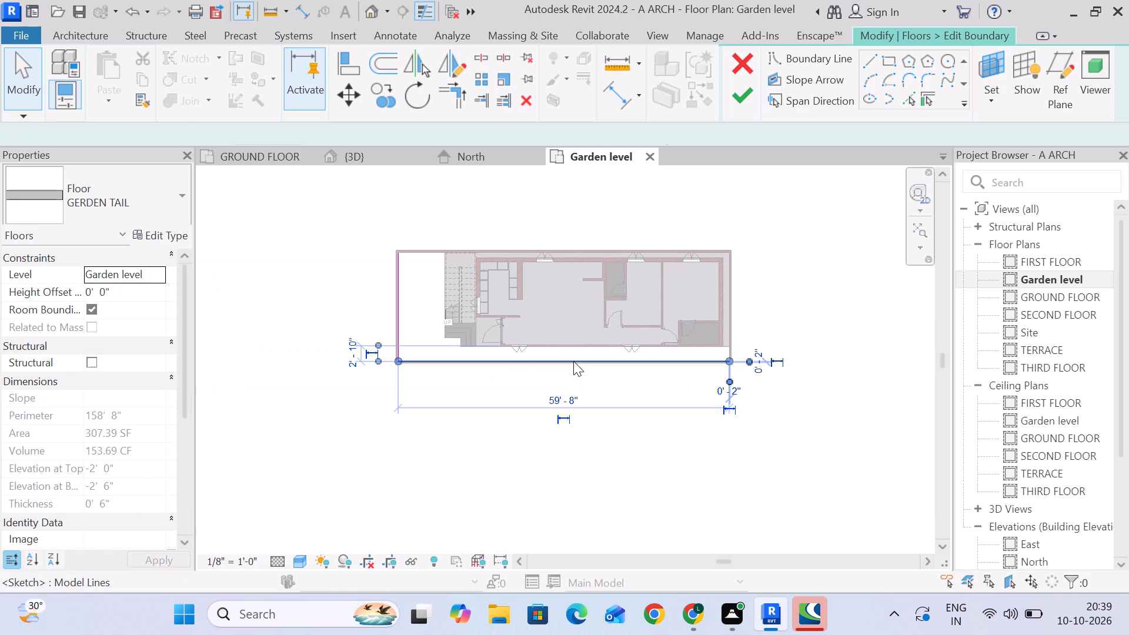
{"action": "key", "text": "Delete"}
{"action": "left_click", "coordinate": [404, 316]}
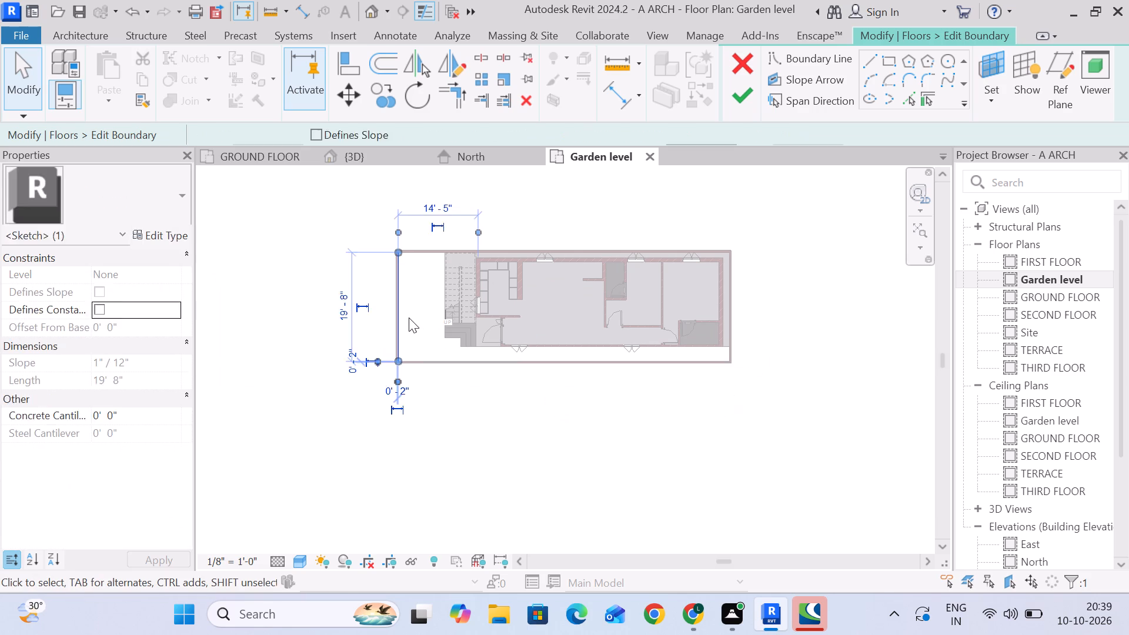
{"action": "key", "text": "Delete"}
Draw a rectangular GERDEN TAIL floor boundary between opposite outer corners of the compound wall and finish the boundary edit.
{"action": "left_click", "coordinate": [890, 61]}
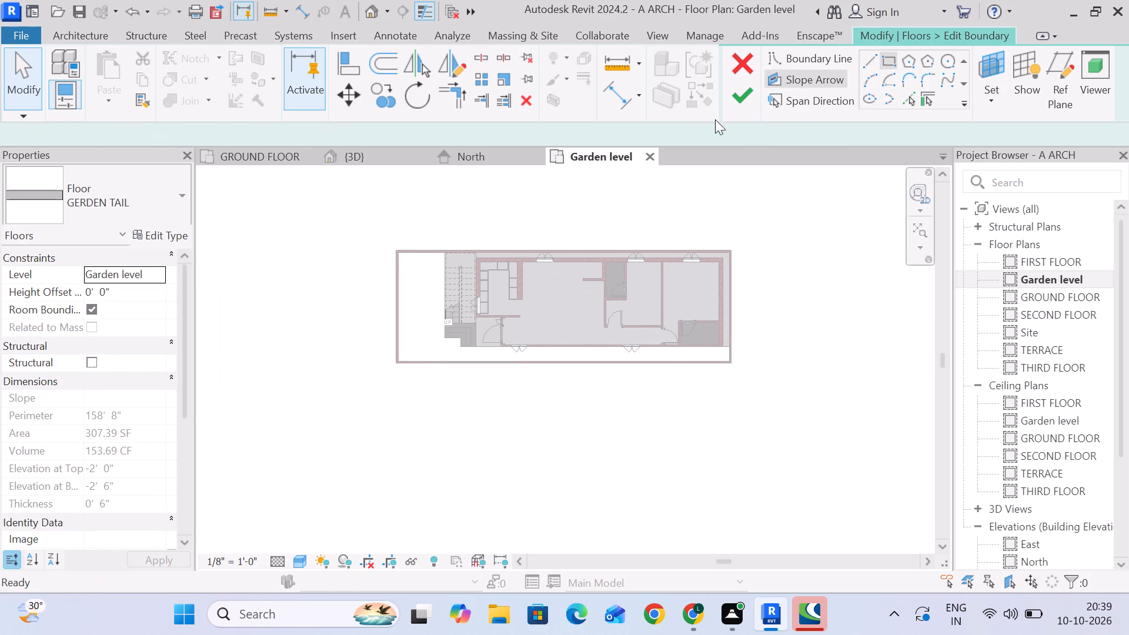
{"action": "scroll", "coordinate": [399, 246], "scroll_direction": "up", "scroll_amount": 12}
{"action": "left_click", "coordinate": [372, 236]}
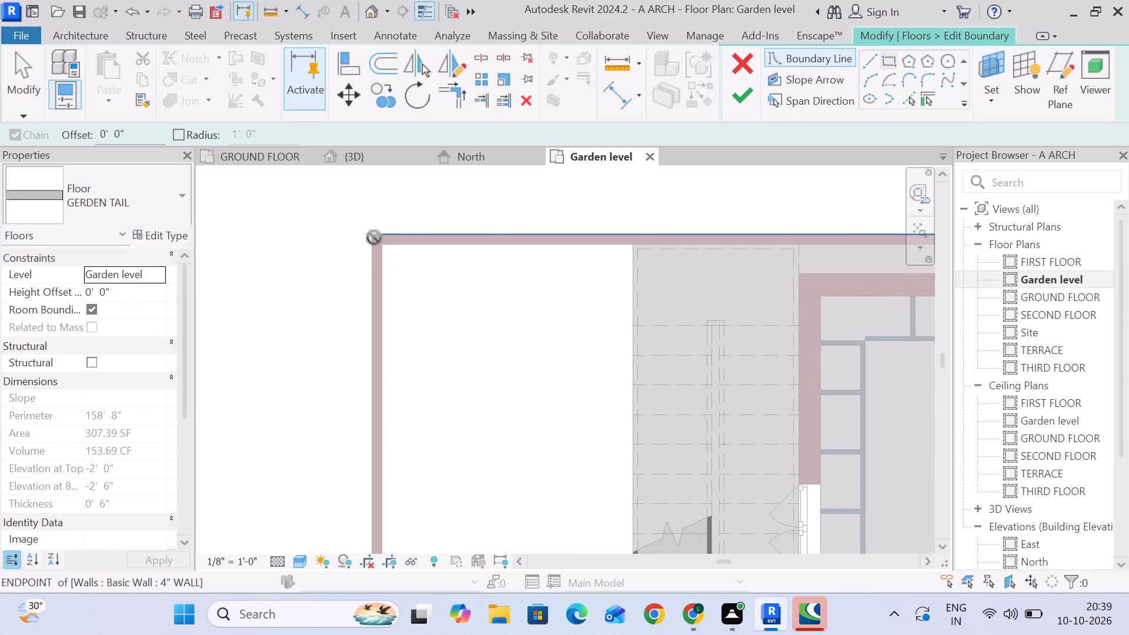
{"action": "scroll", "coordinate": [591, 377], "scroll_direction": "down", "scroll_amount": 5}
{"action": "middle_click_drag", "start_coordinate": [602, 386], "coordinate": [246, 237]}
{"action": "middle_click_drag", "start_coordinate": [729, 377], "coordinate": [395, 291]}
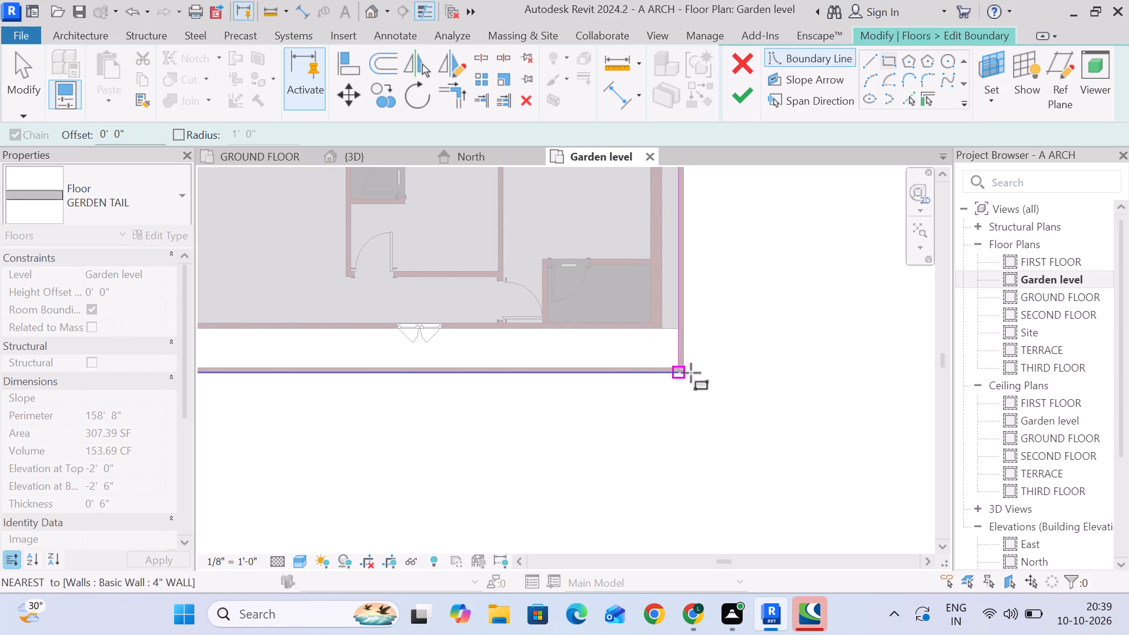
{"action": "left_click", "coordinate": [684, 373]}
{"action": "scroll", "coordinate": [720, 406], "scroll_direction": "down", "scroll_amount": 5}
{"action": "middle_click_drag", "start_coordinate": [718, 404], "coordinate": [756, 398]}
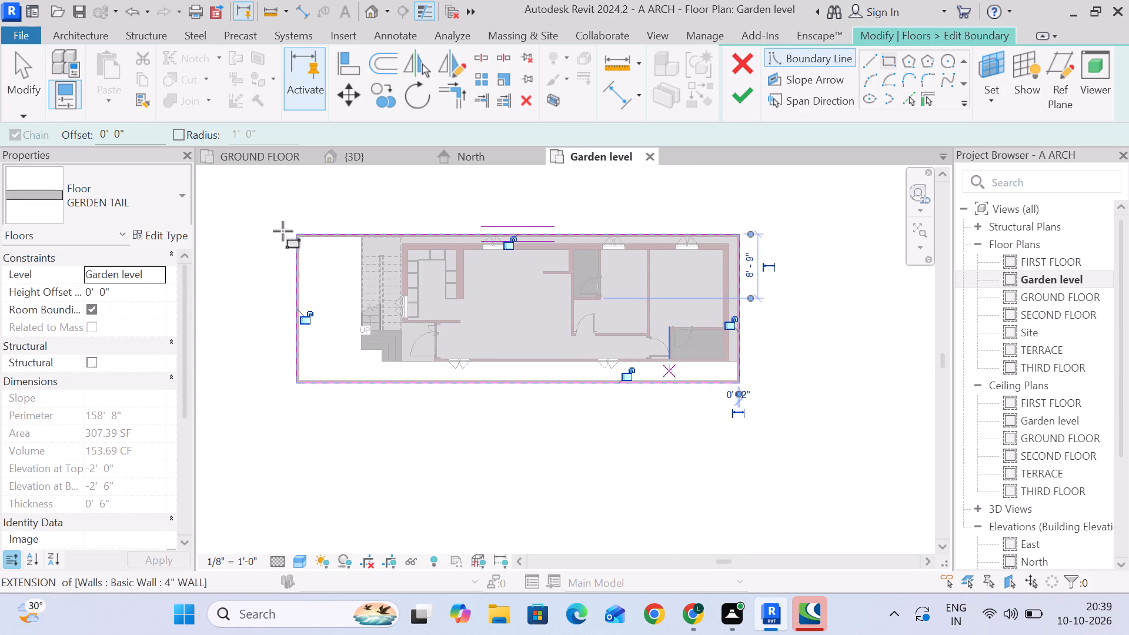
{"action": "left_click", "coordinate": [14, 68]}
{"action": "left_click", "coordinate": [731, 89]}
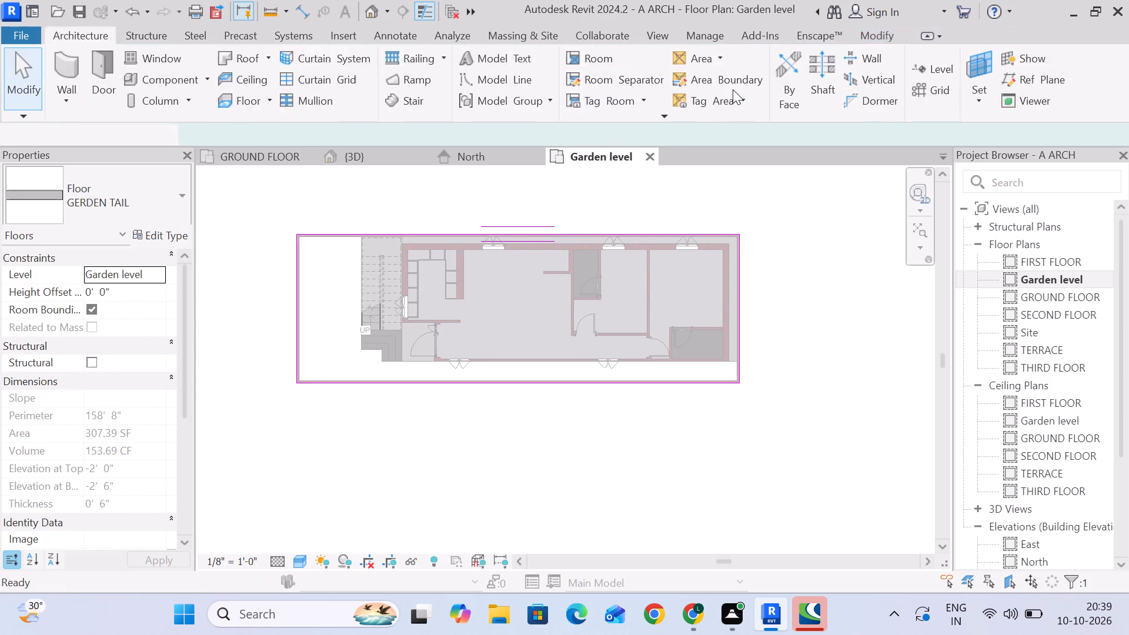
Examine the GERDEN TAIL floor against the compound wall, stair and entrance steps in 3D from several sides.
{"action": "left_click", "coordinate": [280, 159]}
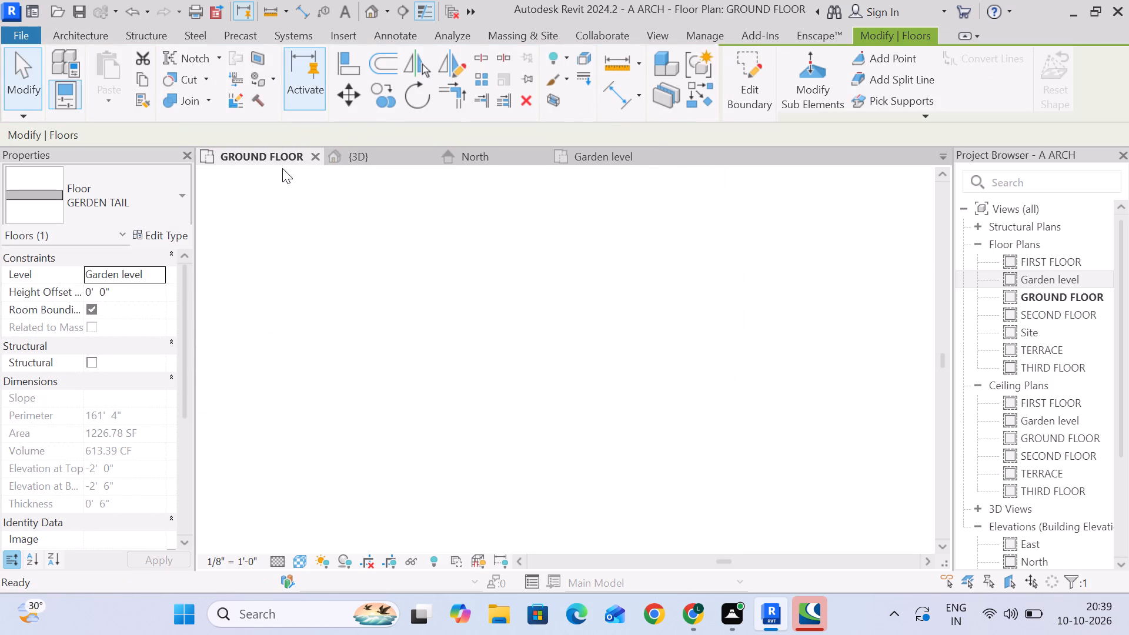
{"action": "left_click", "coordinate": [343, 160]}
{"action": "scroll", "coordinate": [366, 235], "scroll_direction": "down", "scroll_amount": 5}
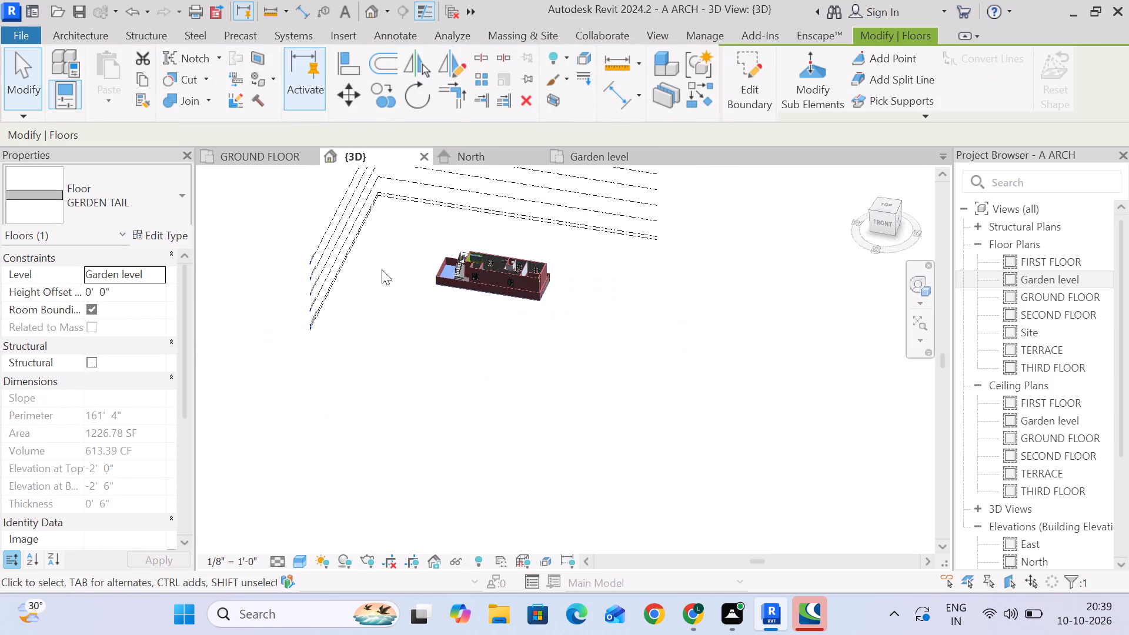
{"action": "scroll", "coordinate": [369, 262], "scroll_direction": "up", "scroll_amount": 6}
{"action": "middle_click_drag", "start_coordinate": [369, 275], "coordinate": [540, 316], "text": "shift"}
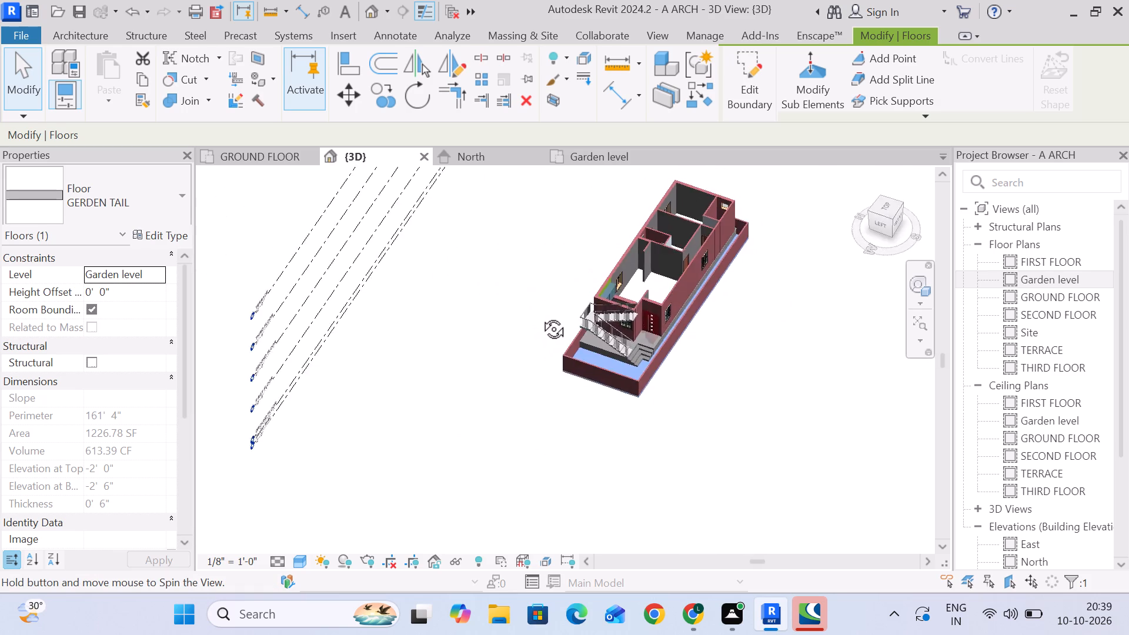
{"action": "middle_click_drag", "start_coordinate": [540, 316], "coordinate": [509, 297], "text": "shift"}
{"action": "left_click", "coordinate": [713, 369]}
{"action": "middle_click_drag", "start_coordinate": [629, 366], "coordinate": [502, 305]}
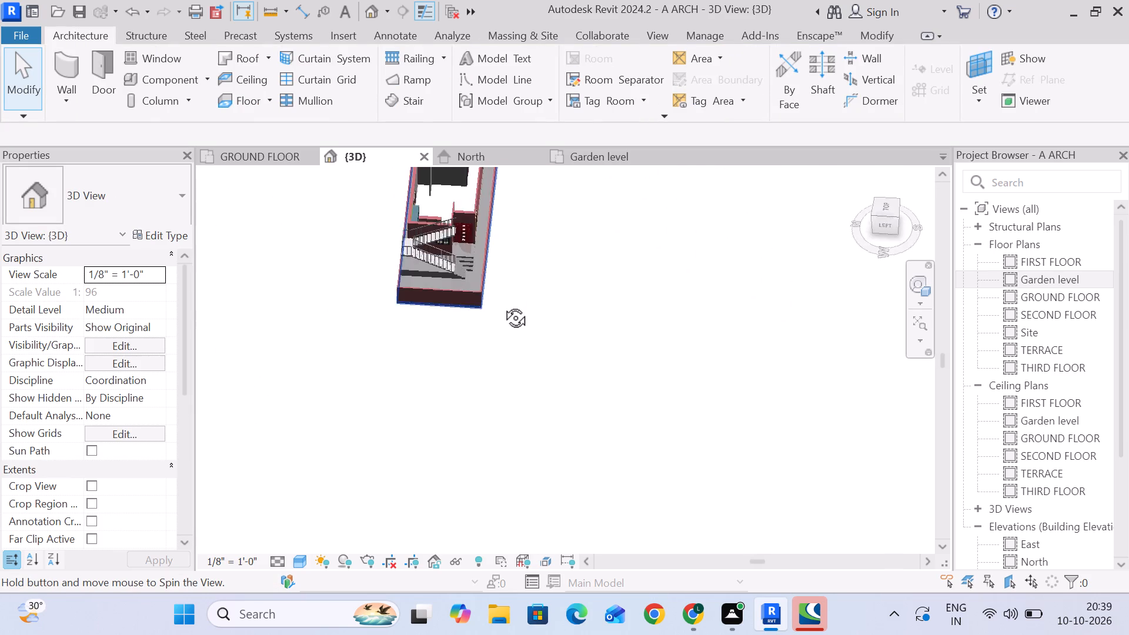
{"action": "middle_click_drag", "start_coordinate": [502, 305], "coordinate": [503, 293]}
{"action": "scroll", "coordinate": [508, 238], "scroll_direction": "up", "scroll_amount": 5}
{"action": "middle_click_drag", "start_coordinate": [621, 256], "coordinate": [569, 220]}
{"action": "middle_click_drag", "start_coordinate": [549, 226], "coordinate": [741, 460]}
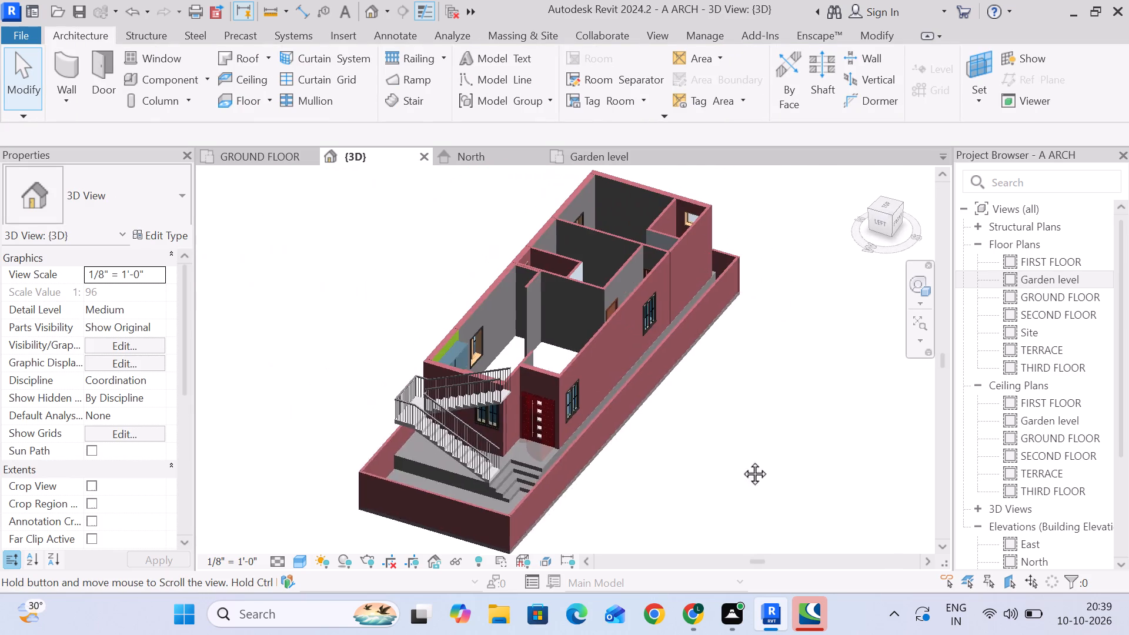
{"action": "middle_click_drag", "start_coordinate": [741, 460], "coordinate": [783, 432]}
{"action": "middle_click_drag", "start_coordinate": [727, 435], "coordinate": [492, 292]}
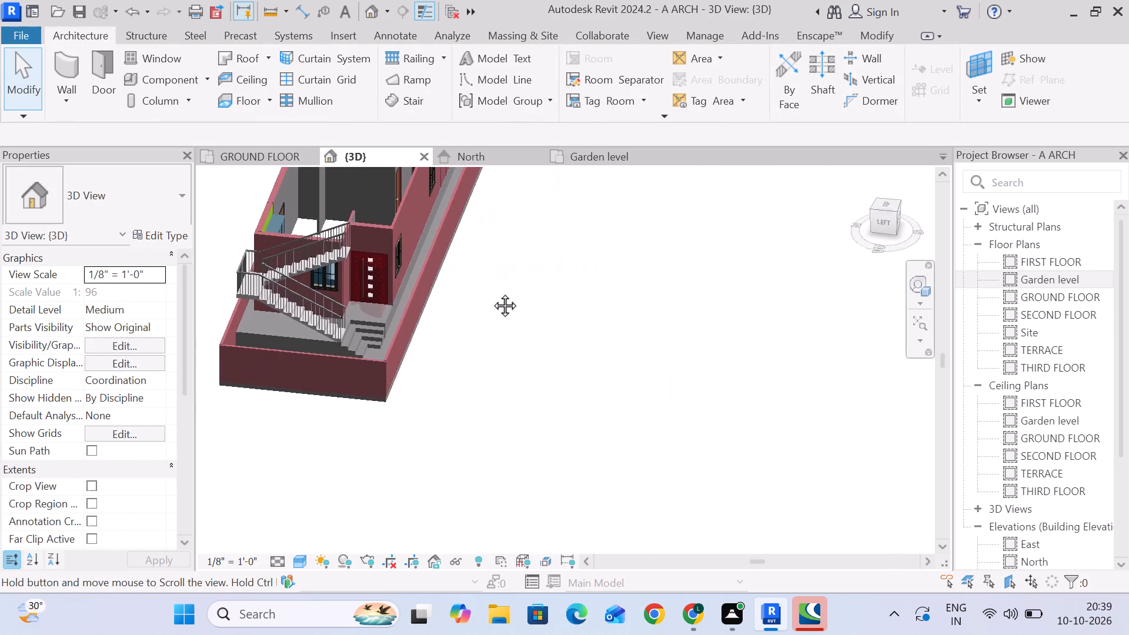
{"action": "middle_click_drag", "start_coordinate": [492, 292], "coordinate": [582, 252]}
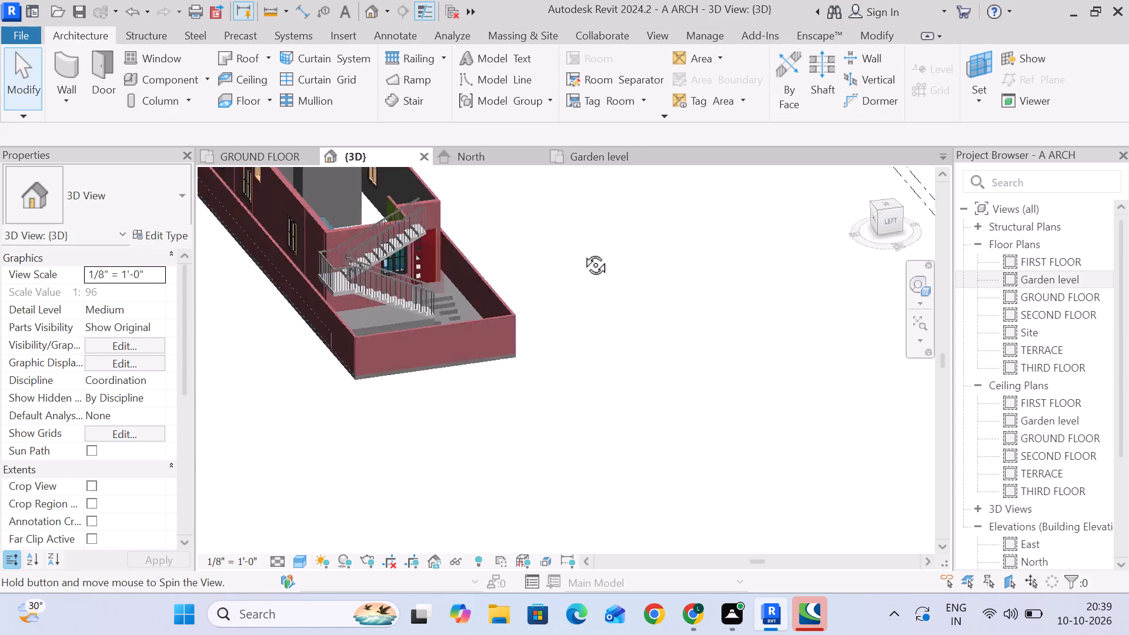
{"action": "middle_click_drag", "start_coordinate": [582, 252], "coordinate": [490, 295]}
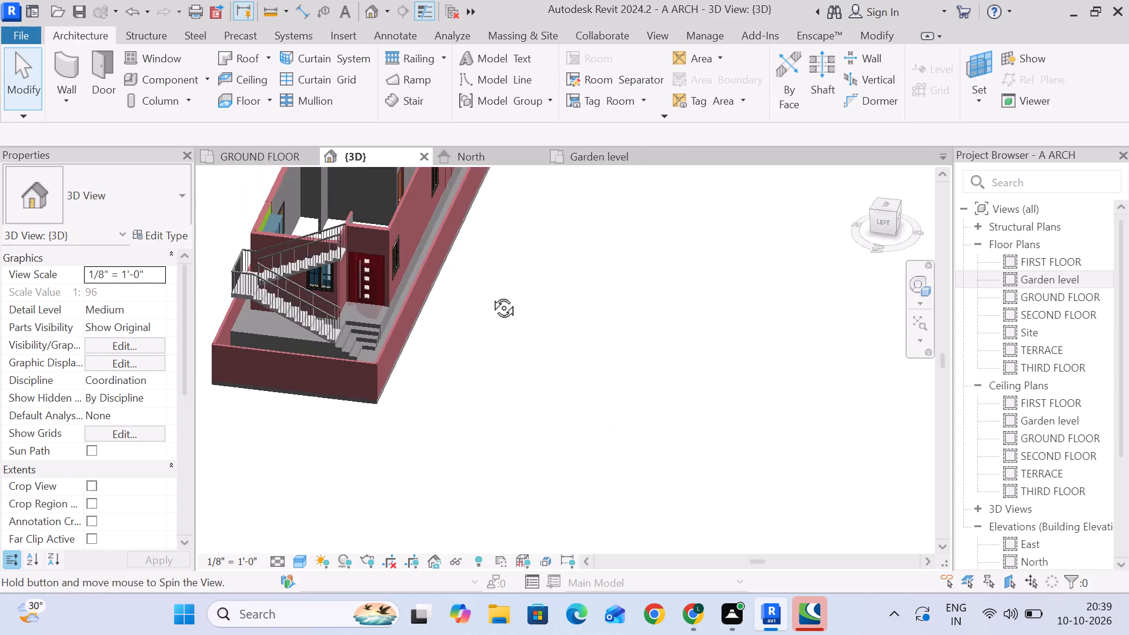
{"action": "middle_click_drag", "start_coordinate": [490, 295], "coordinate": [491, 295]}
{"action": "scroll", "coordinate": [515, 316], "scroll_direction": "up", "scroll_amount": 4}
{"action": "middle_click_drag", "start_coordinate": [527, 320], "coordinate": [859, 396]}
{"action": "scroll", "coordinate": [840, 387], "scroll_direction": "down", "scroll_amount": 4}
{"action": "middle_click_drag", "start_coordinate": [835, 387], "coordinate": [753, 385]}
{"action": "middle_click_drag", "start_coordinate": [713, 420], "coordinate": [587, 403]}
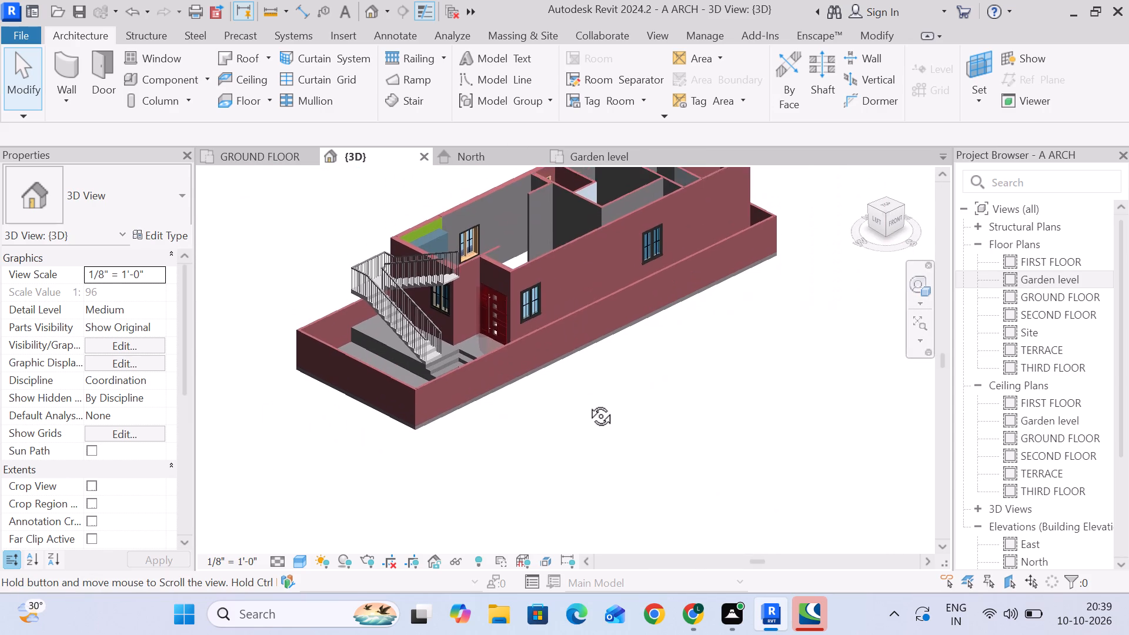
Examine the GERDEN TAIL floor, stair and compound wall in 3D from several sides.
{"action": "middle_click_drag", "start_coordinate": [587, 403], "coordinate": [634, 476]}
{"action": "scroll", "coordinate": [445, 462], "scroll_direction": "up", "scroll_amount": 4}
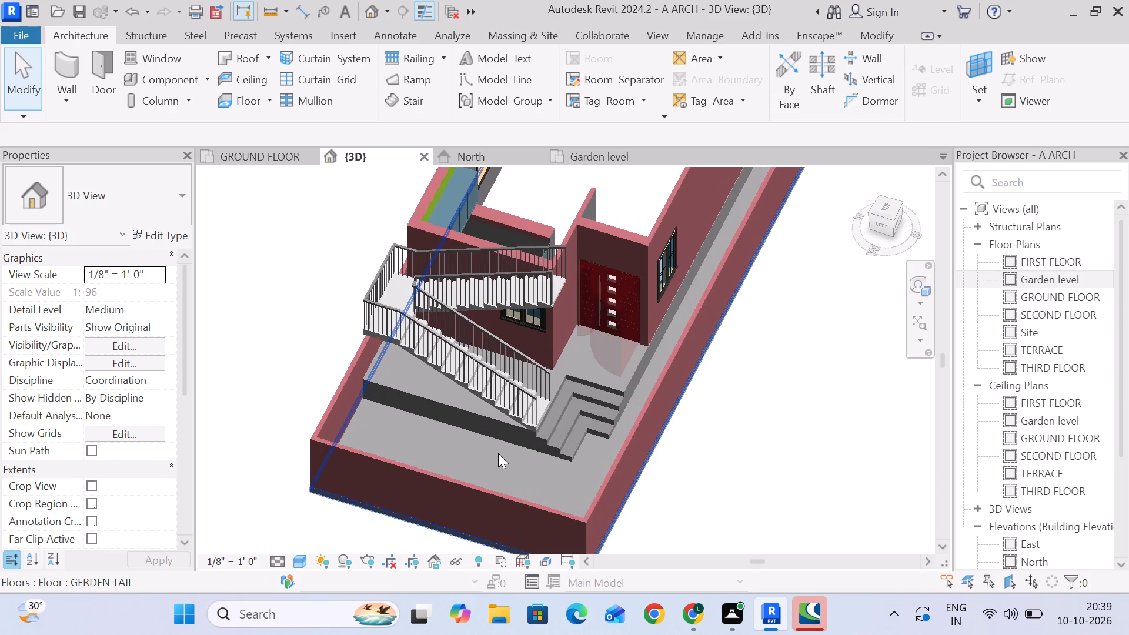
{"action": "middle_click_drag", "start_coordinate": [520, 462], "coordinate": [392, 420]}
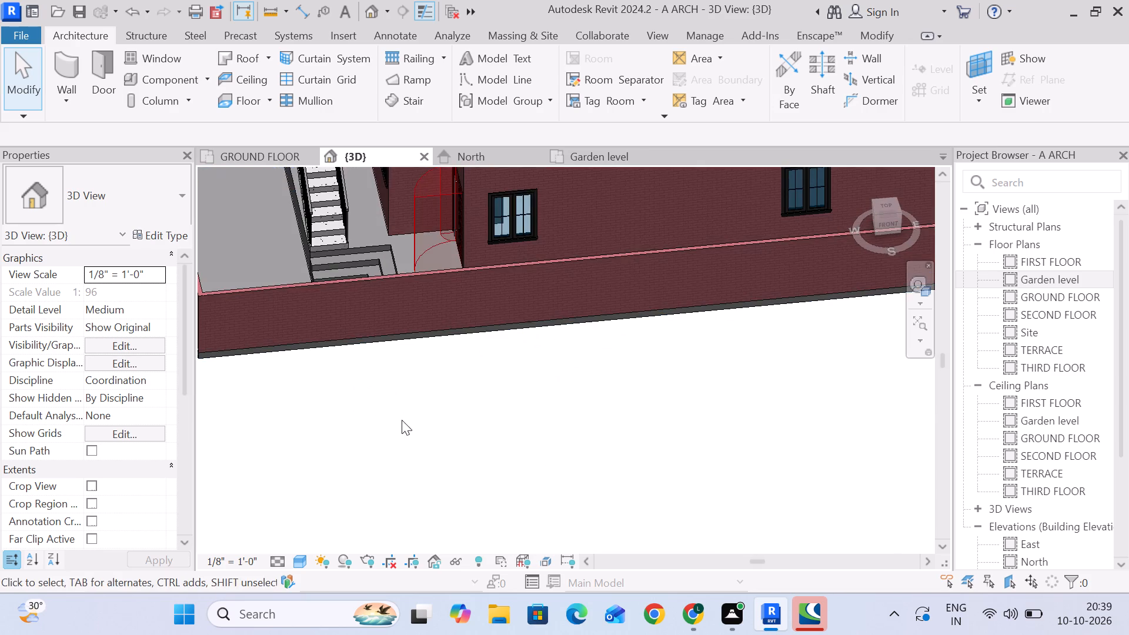
{"action": "middle_click_drag", "start_coordinate": [406, 420], "coordinate": [570, 530]}
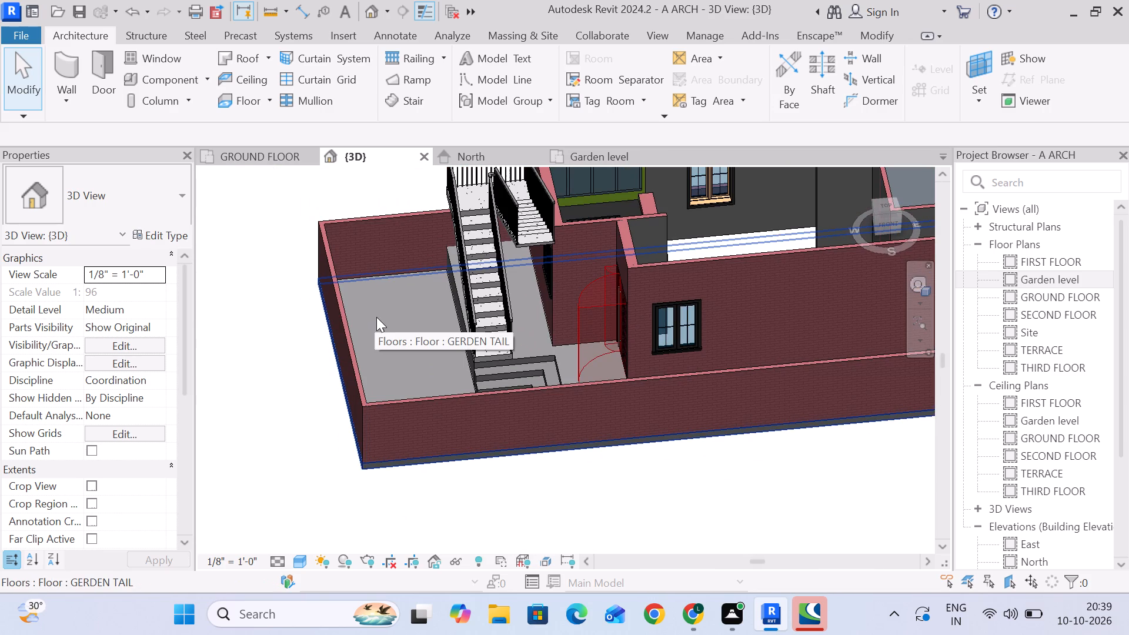
{"action": "scroll", "coordinate": [387, 333], "scroll_direction": "down", "scroll_amount": 3}
{"action": "middle_click_drag", "start_coordinate": [387, 337], "coordinate": [320, 397]}
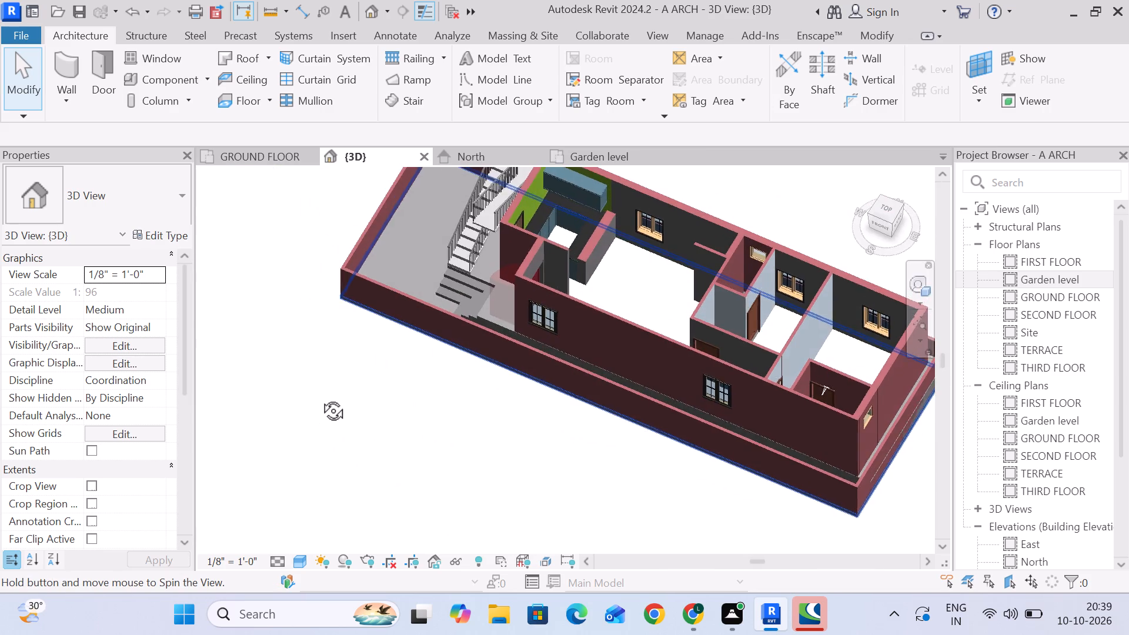
{"action": "middle_click_drag", "start_coordinate": [320, 397], "coordinate": [357, 350]}
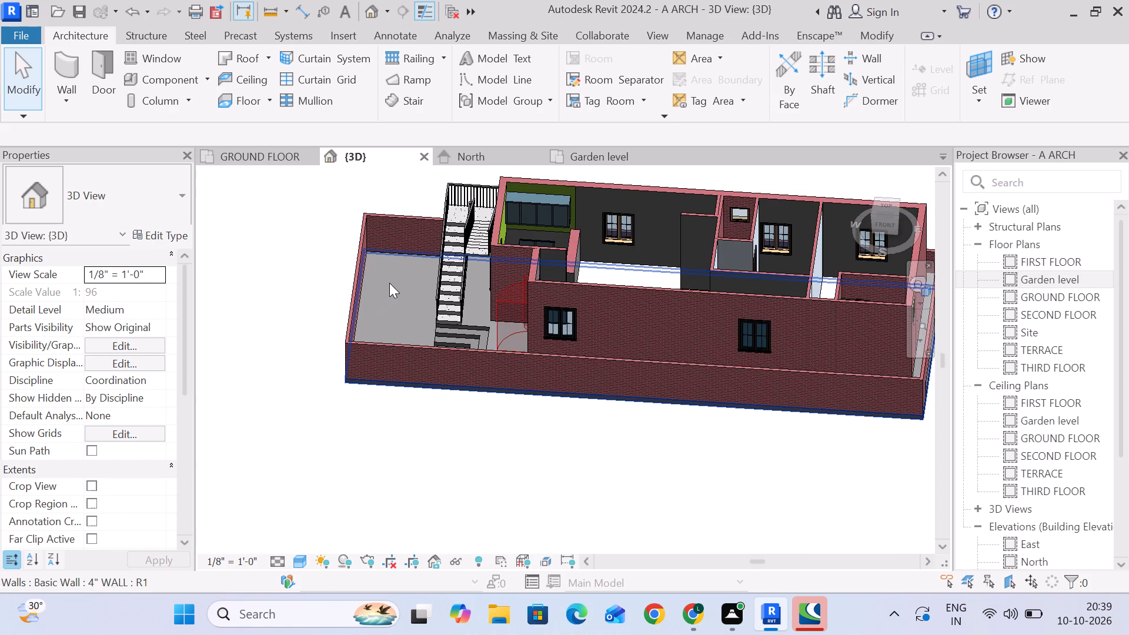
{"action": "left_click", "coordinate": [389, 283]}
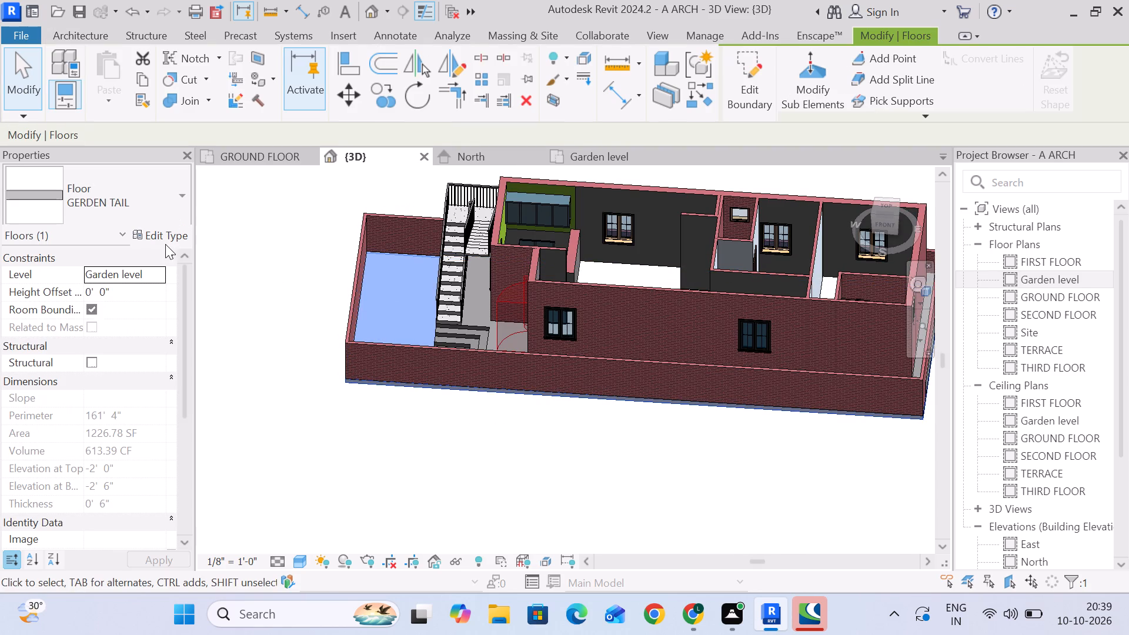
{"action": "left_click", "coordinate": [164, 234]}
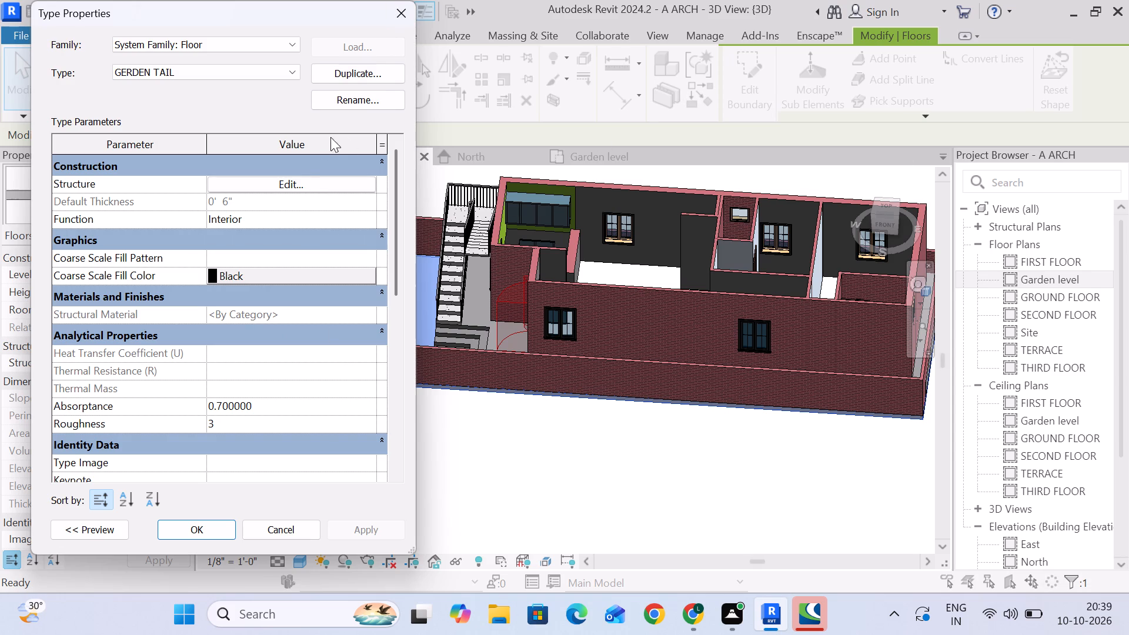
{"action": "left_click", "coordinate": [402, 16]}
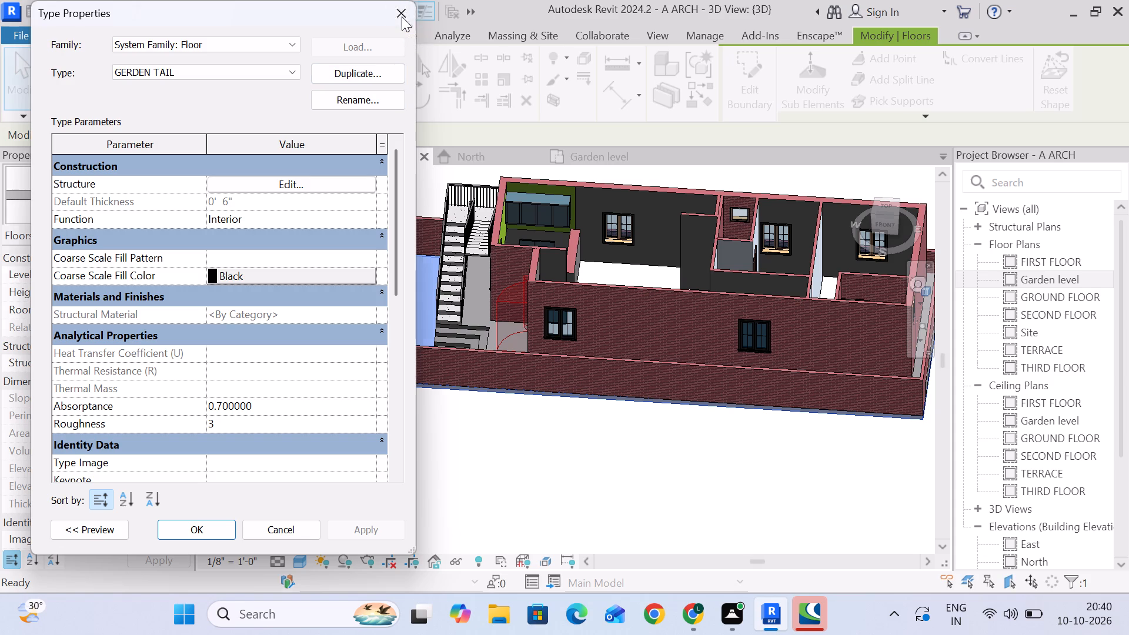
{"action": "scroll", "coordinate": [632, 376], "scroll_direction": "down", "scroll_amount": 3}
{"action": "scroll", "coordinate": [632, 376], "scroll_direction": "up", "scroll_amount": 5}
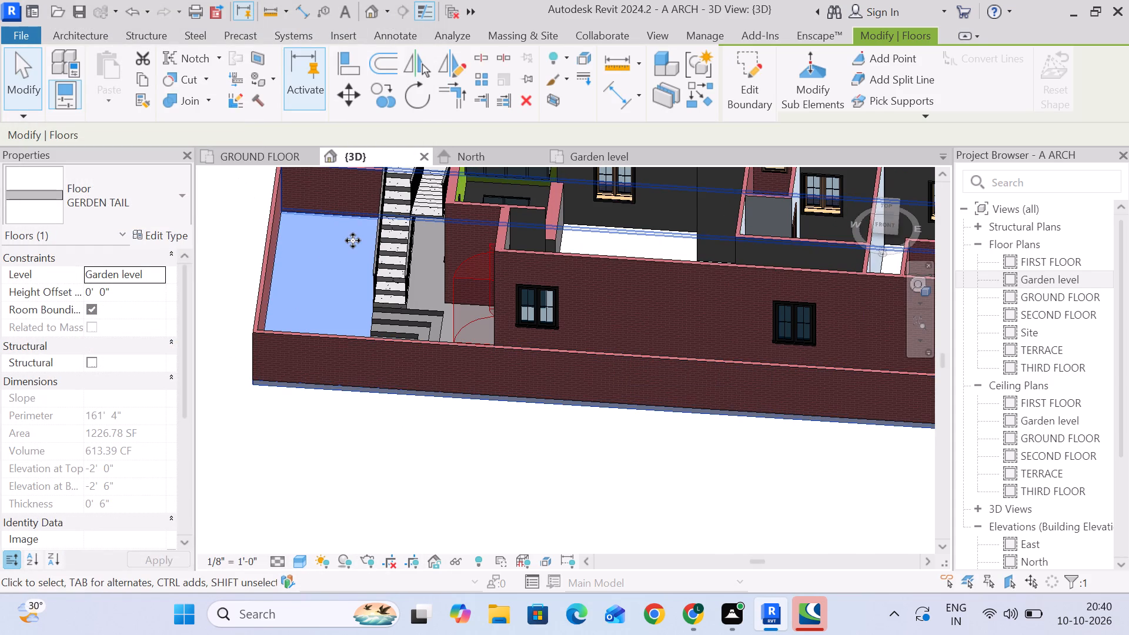
Switch the GERDEN TAIL yard floor's type to FLOORING and duplicate that type as PARKING FLOOR.
{"action": "left_click", "coordinate": [322, 271]}
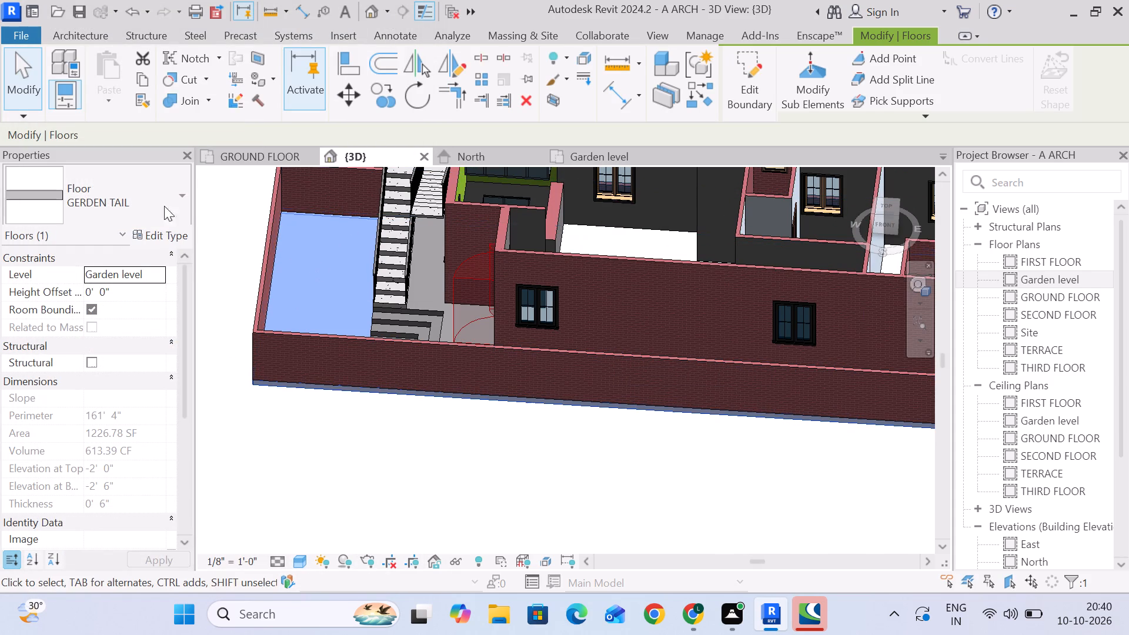
{"action": "left_click", "coordinate": [145, 242]}
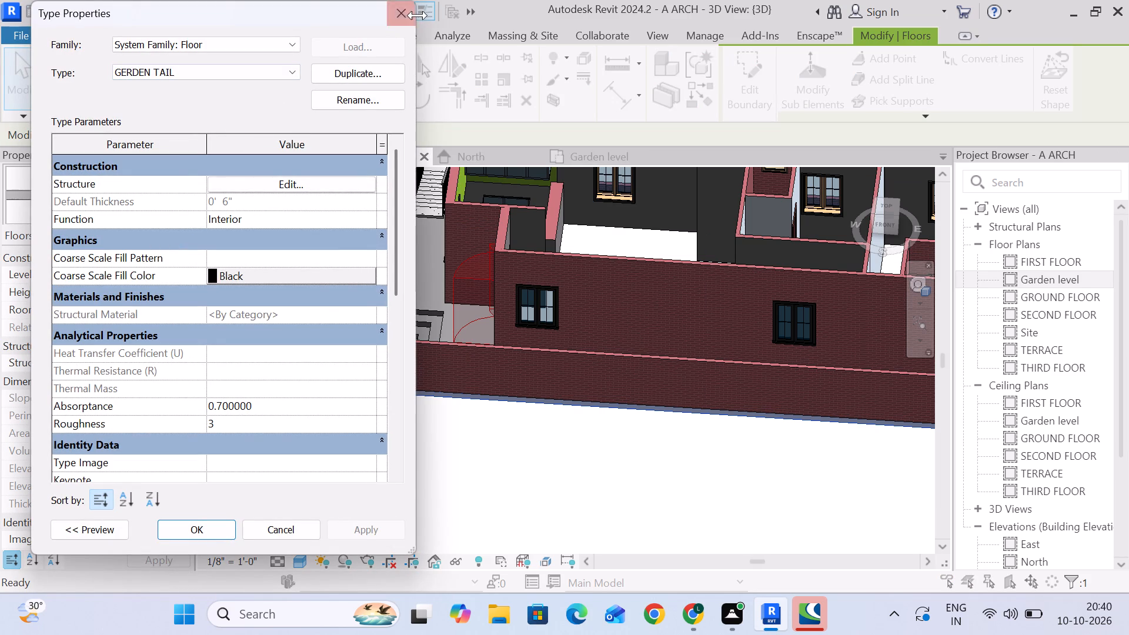
{"action": "left_click", "coordinate": [263, 71]}
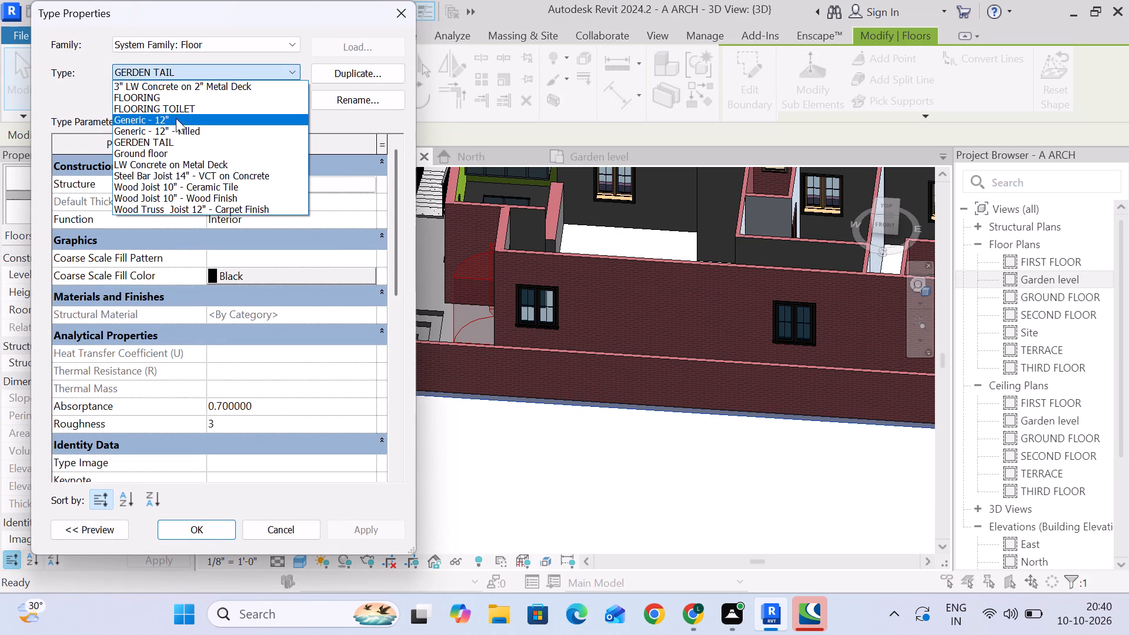
{"action": "left_click", "coordinate": [176, 99]}
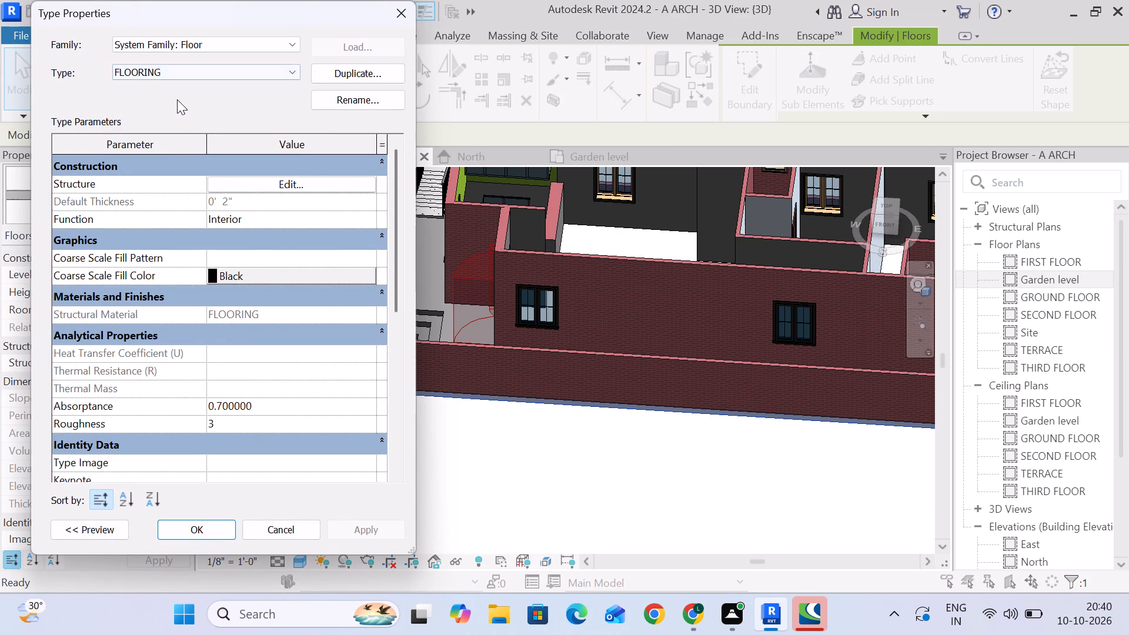
{"action": "left_click", "coordinate": [364, 75]}
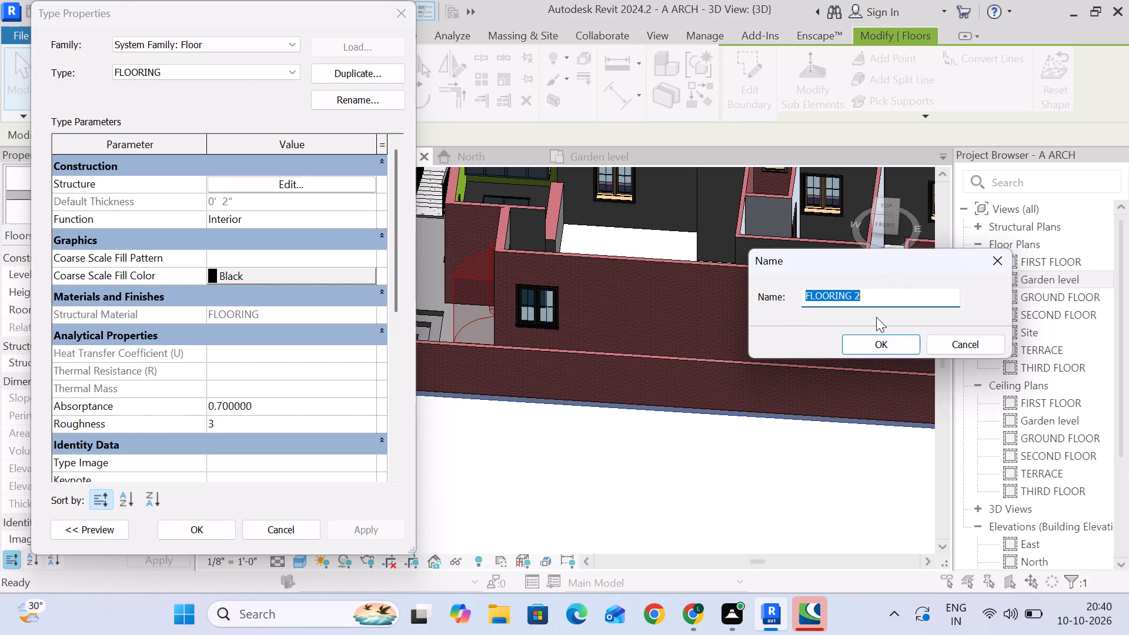
{"action": "type", "text": "PAR"}
{"action": "type", "text": "KING FLOOR"}
{"action": "key", "text": "Return"}
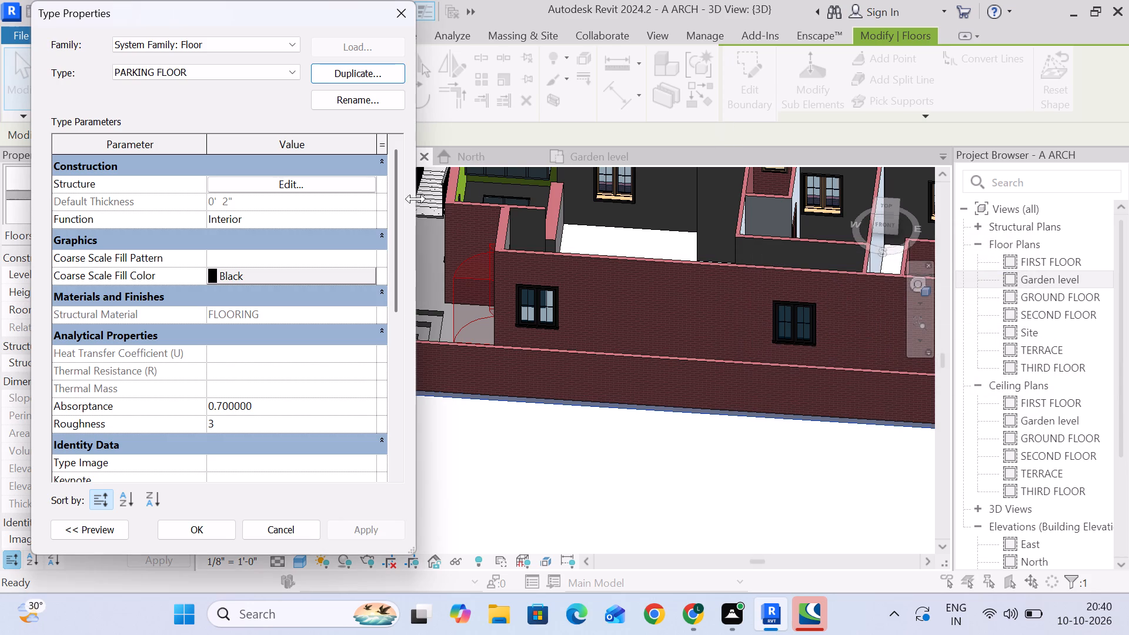
Create a new material for PARKING FLOOR's structure layer, and select Default New Material(1) in the material list.
{"action": "left_click", "coordinate": [296, 182]}
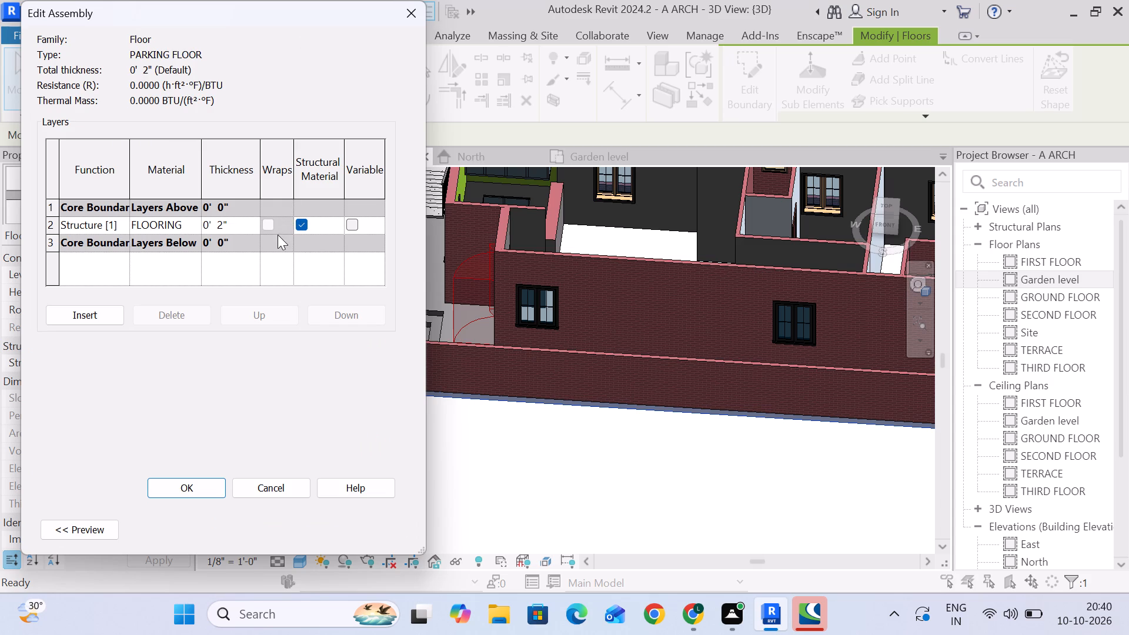
{"action": "left_click", "coordinate": [192, 225]}
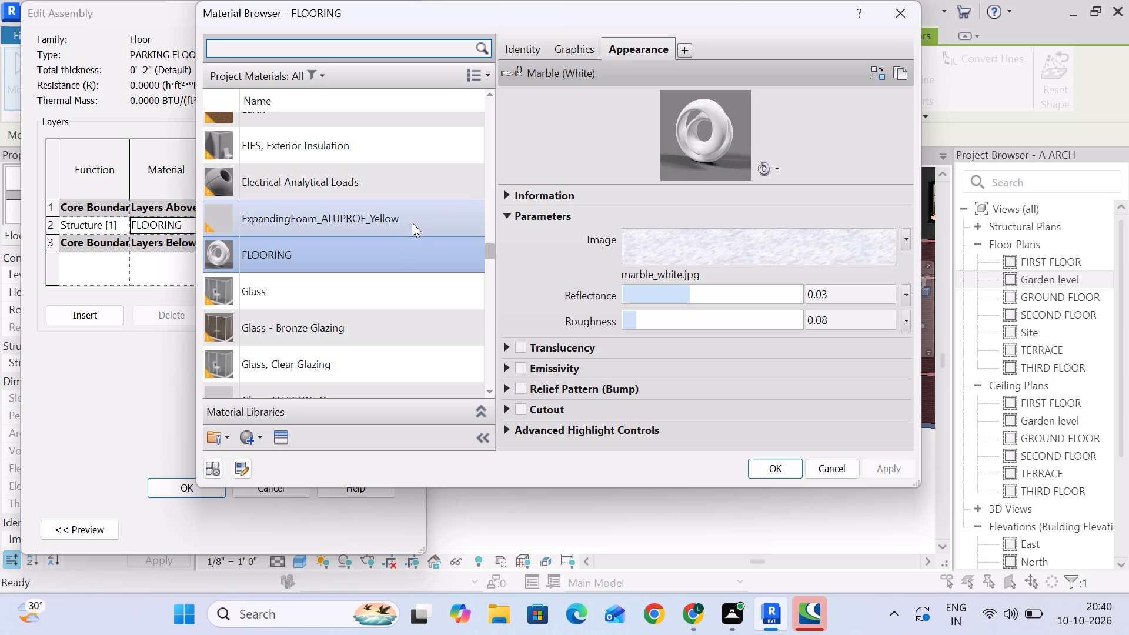
{"action": "left_click", "coordinate": [247, 440]}
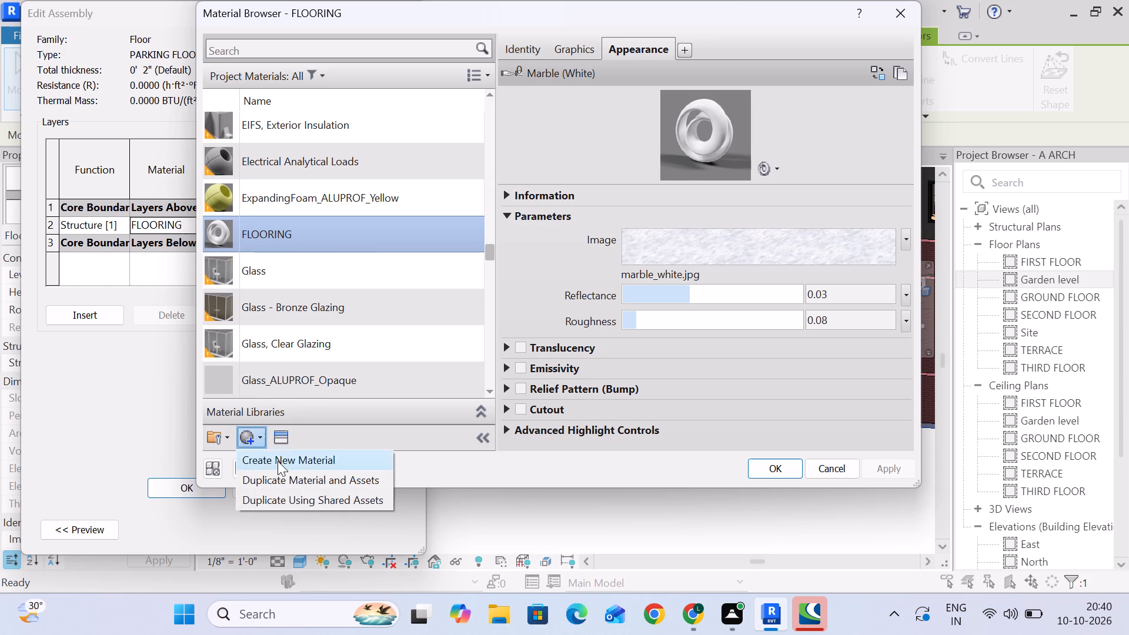
{"action": "left_click", "coordinate": [278, 461]}
{"action": "scroll", "coordinate": [328, 257], "scroll_direction": "up", "scroll_amount": 2}
{"action": "scroll", "coordinate": [328, 283], "scroll_direction": "down", "scroll_amount": 1}
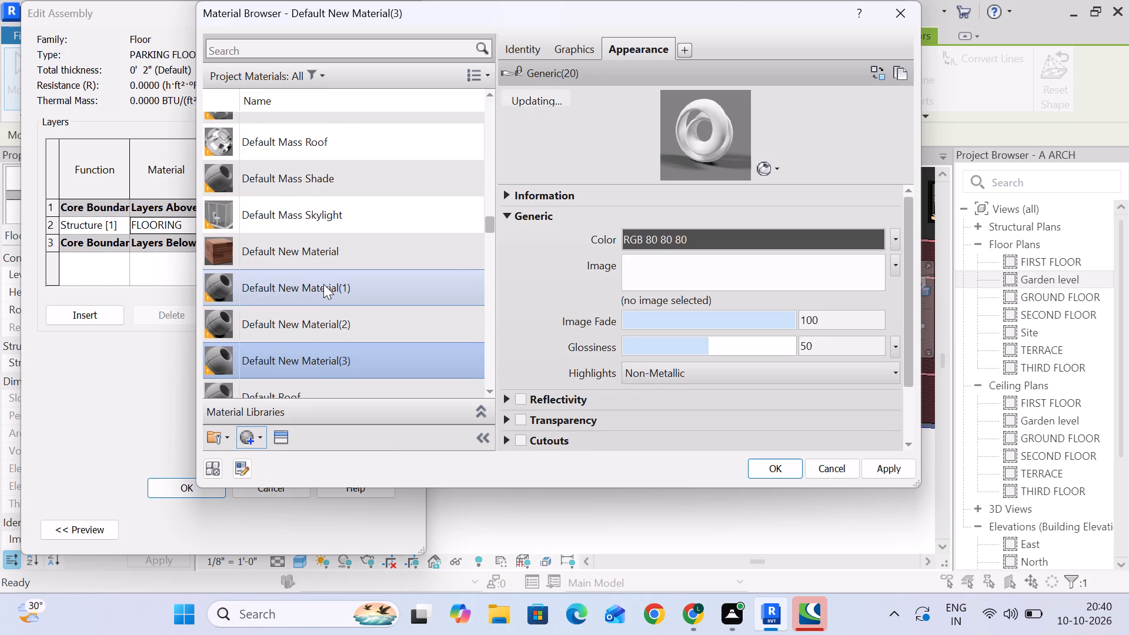
{"action": "left_click", "coordinate": [325, 288]}
{"action": "right_click", "coordinate": [325, 288]}
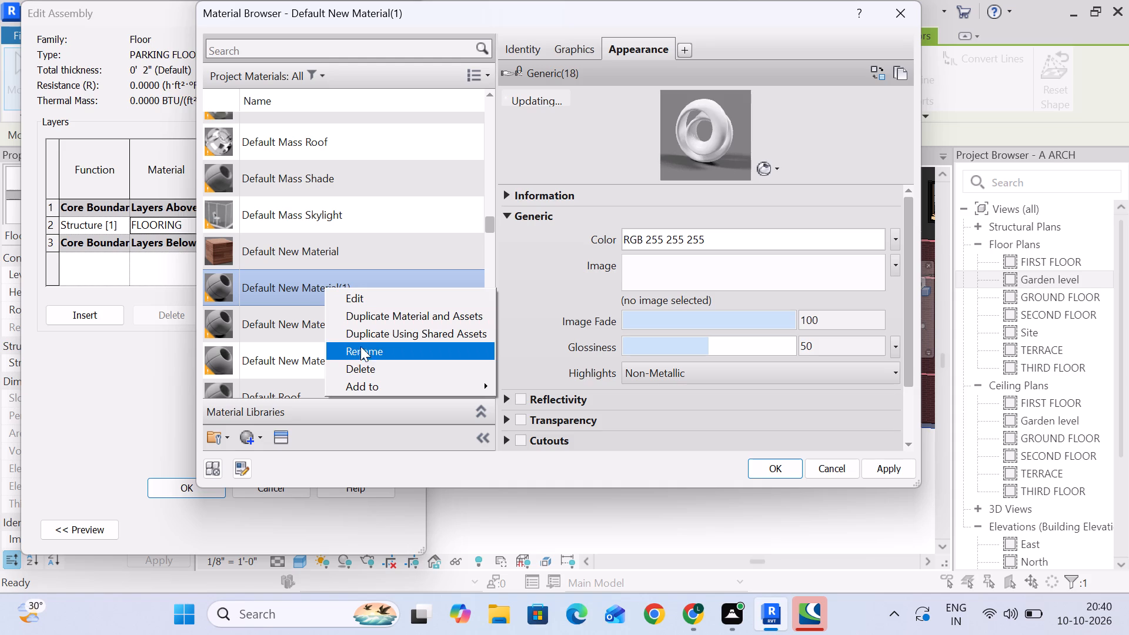
{"action": "left_click", "coordinate": [303, 283]}
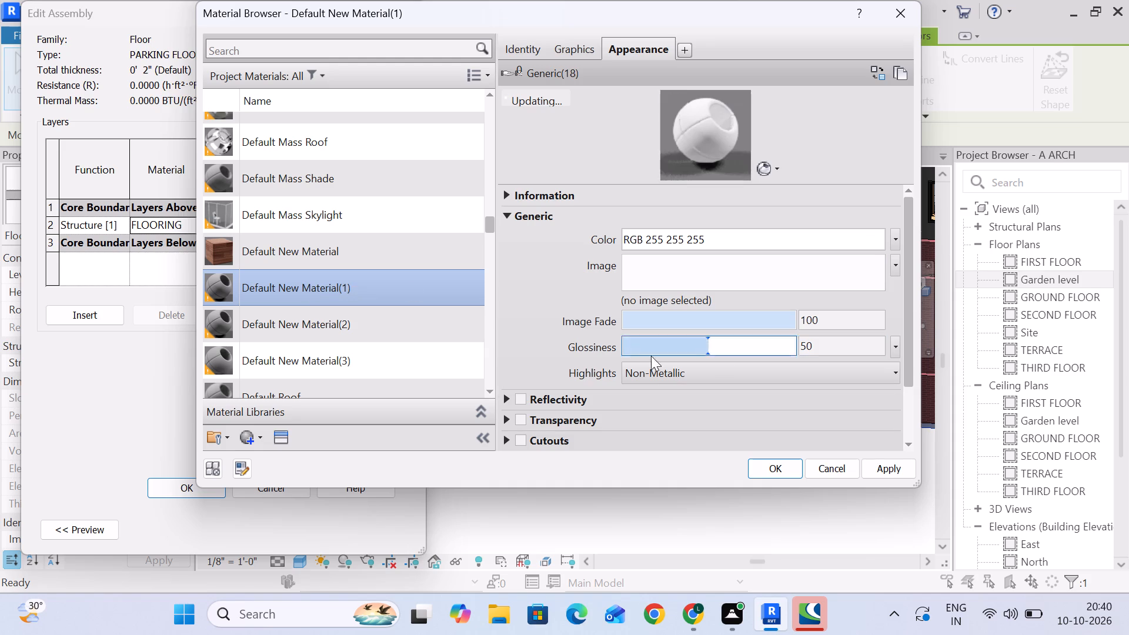
Replace the new material's appearance with the Diamonds 1 vinyl asset from the Appearance Library's Flooring category and close the asset browser.
{"action": "left_click", "coordinate": [282, 440]}
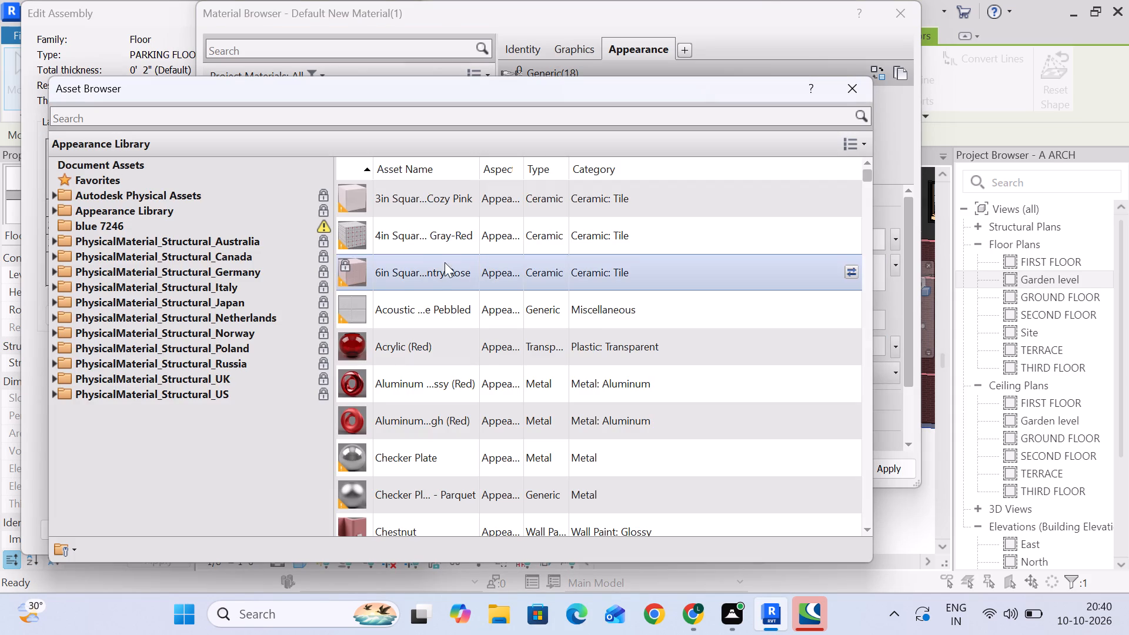
{"action": "scroll", "coordinate": [419, 260], "scroll_direction": "down", "scroll_amount": 4}
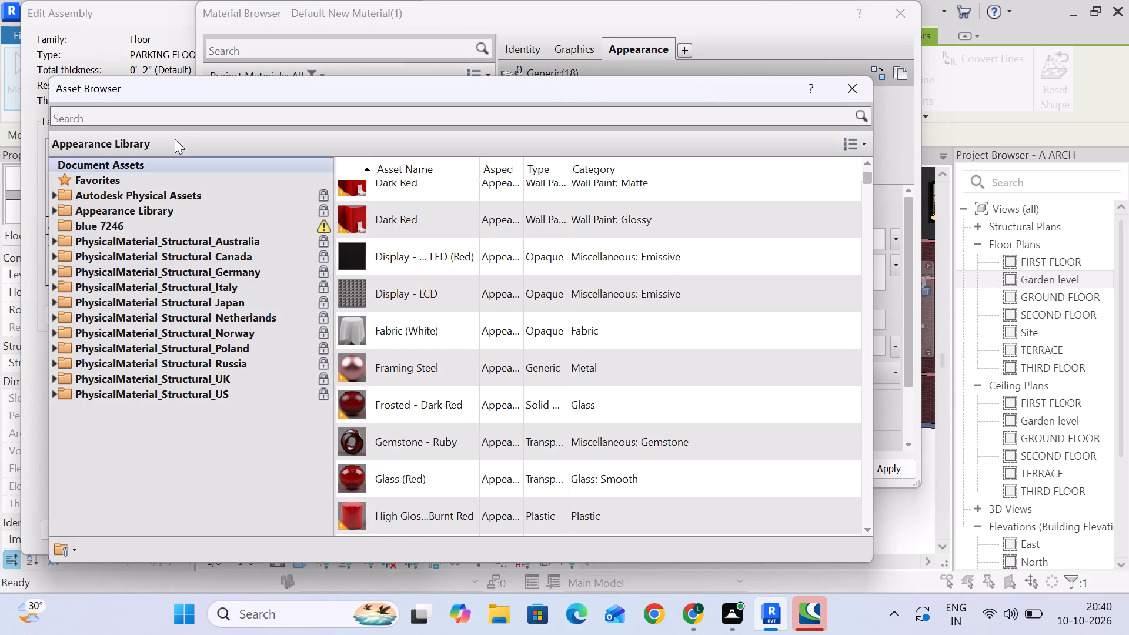
{"action": "left_click", "coordinate": [55, 212]}
{"action": "scroll", "coordinate": [189, 270], "scroll_direction": "down", "scroll_amount": 3}
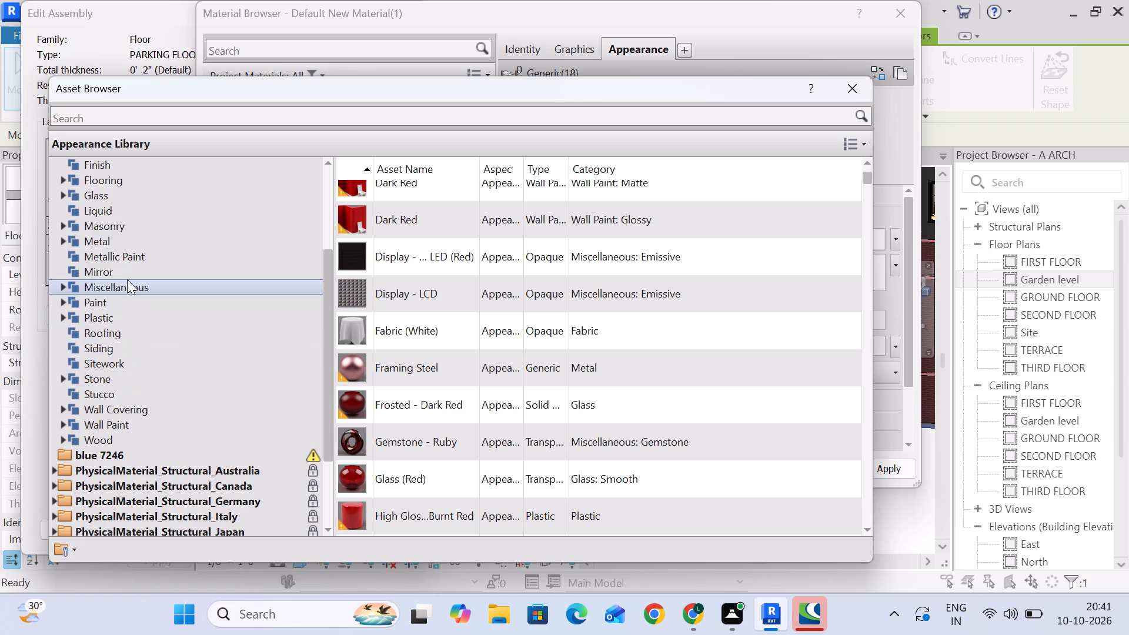
{"action": "scroll", "coordinate": [138, 225], "scroll_direction": "up", "scroll_amount": 1}
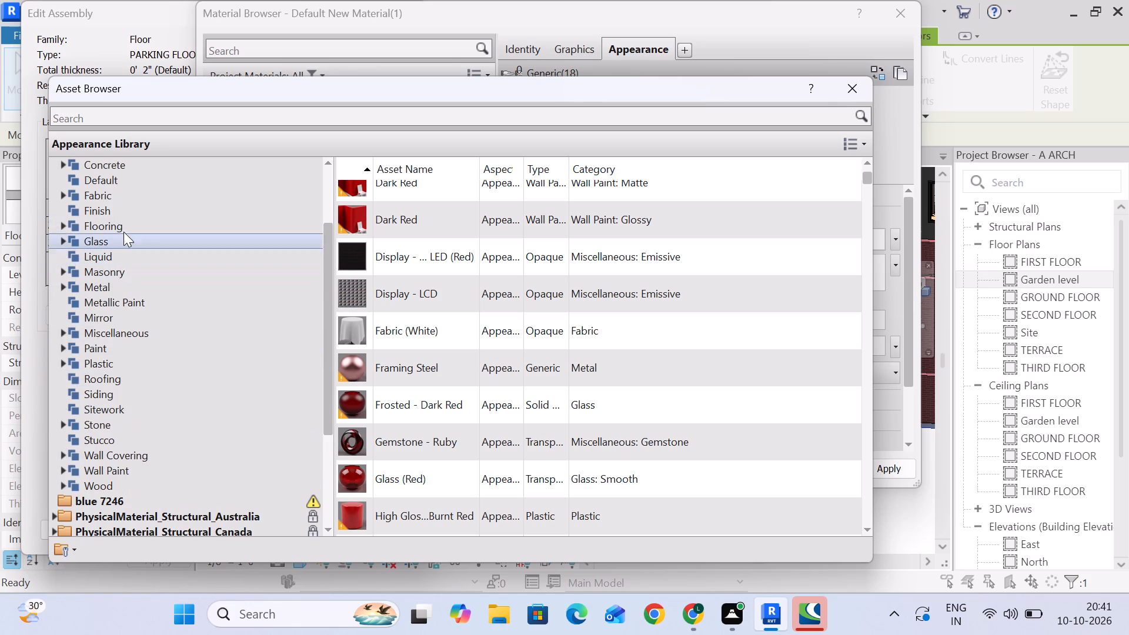
{"action": "left_click", "coordinate": [124, 228]}
{"action": "scroll", "coordinate": [453, 327], "scroll_direction": "down", "scroll_amount": 20}
{"action": "scroll", "coordinate": [453, 327], "scroll_direction": "down", "scroll_amount": 9}
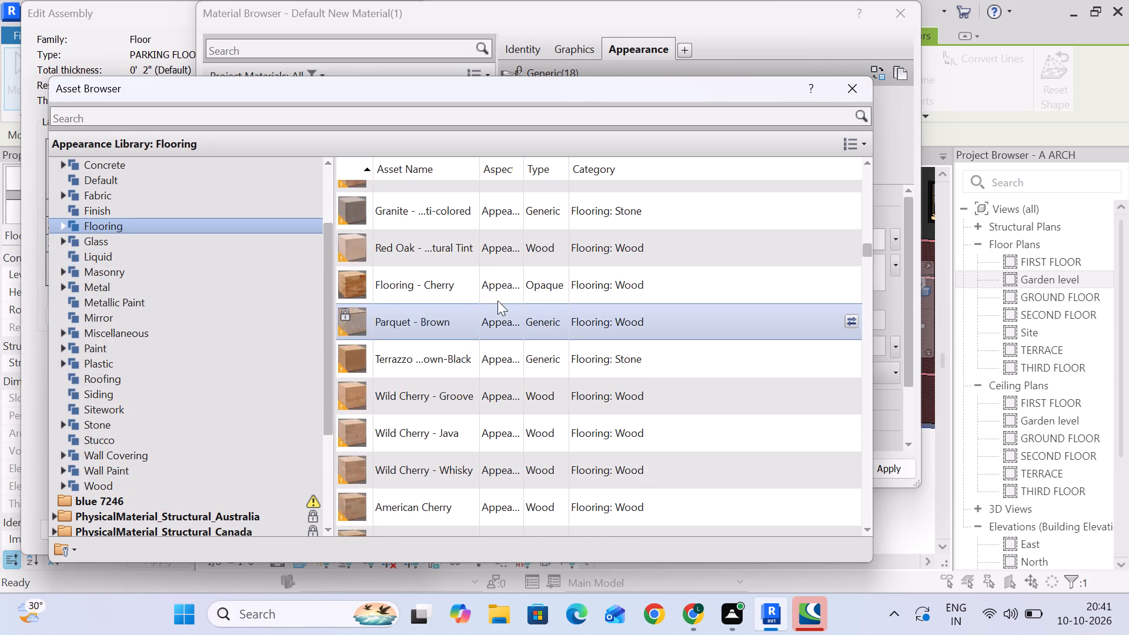
{"action": "scroll", "coordinate": [497, 300], "scroll_direction": "down", "scroll_amount": 17}
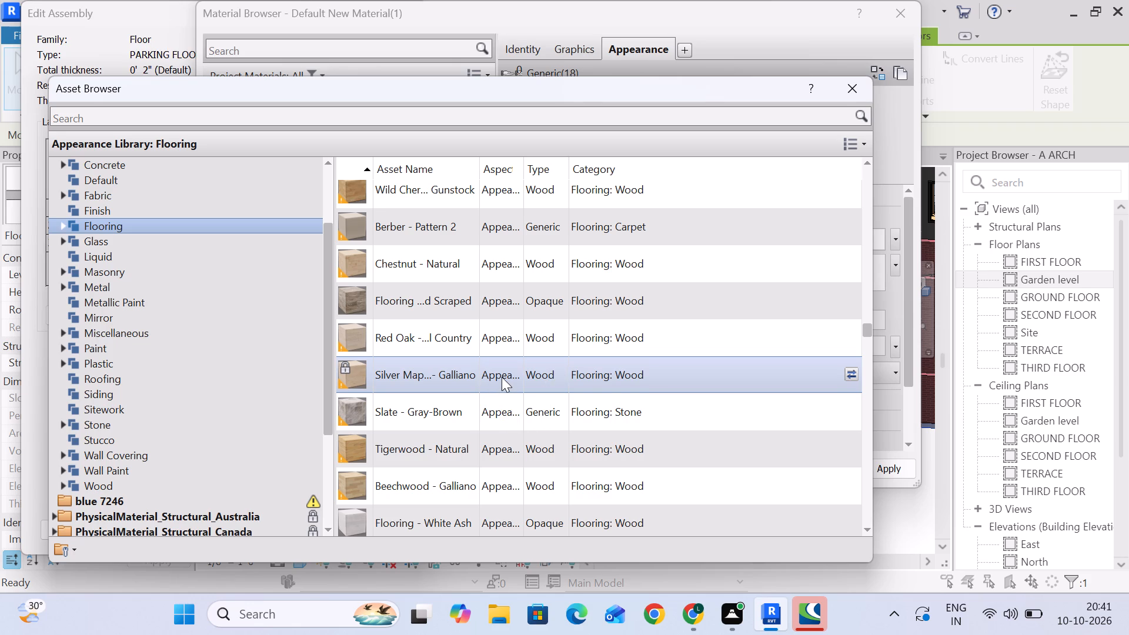
{"action": "scroll", "coordinate": [502, 377], "scroll_direction": "up", "scroll_amount": 2}
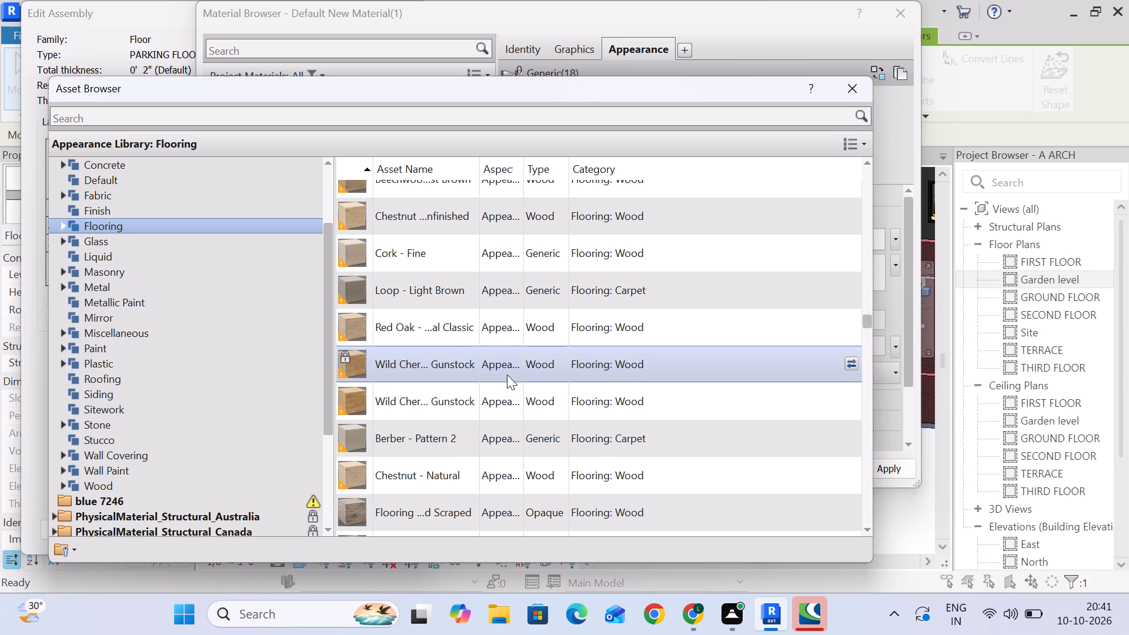
{"action": "scroll", "coordinate": [507, 374], "scroll_direction": "up", "scroll_amount": 3}
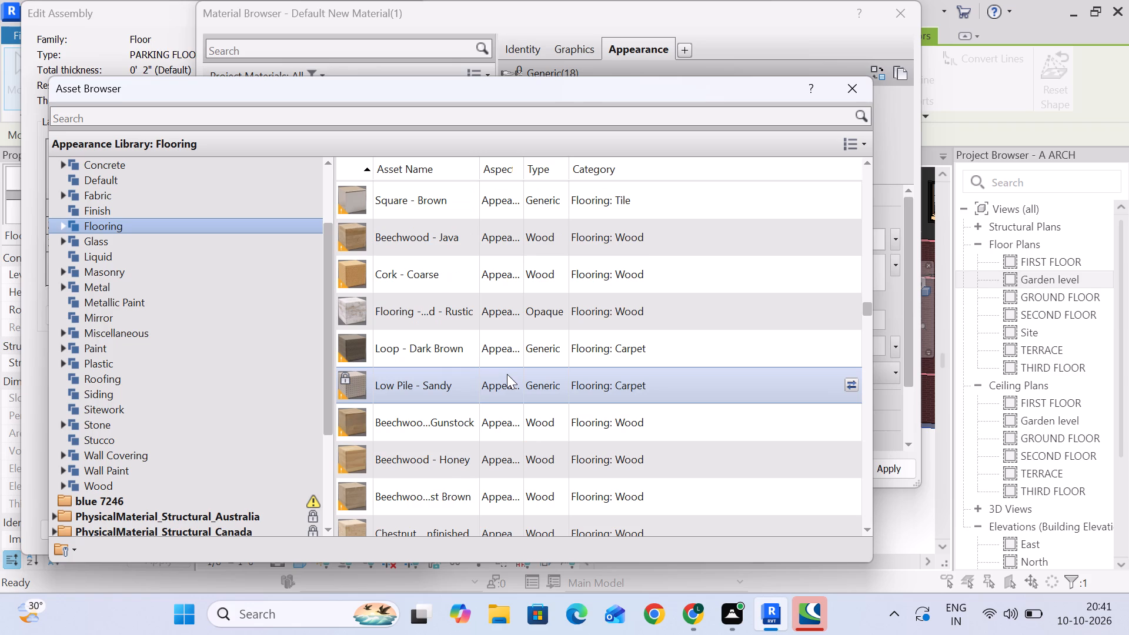
{"action": "scroll", "coordinate": [507, 373], "scroll_direction": "up", "scroll_amount": 2}
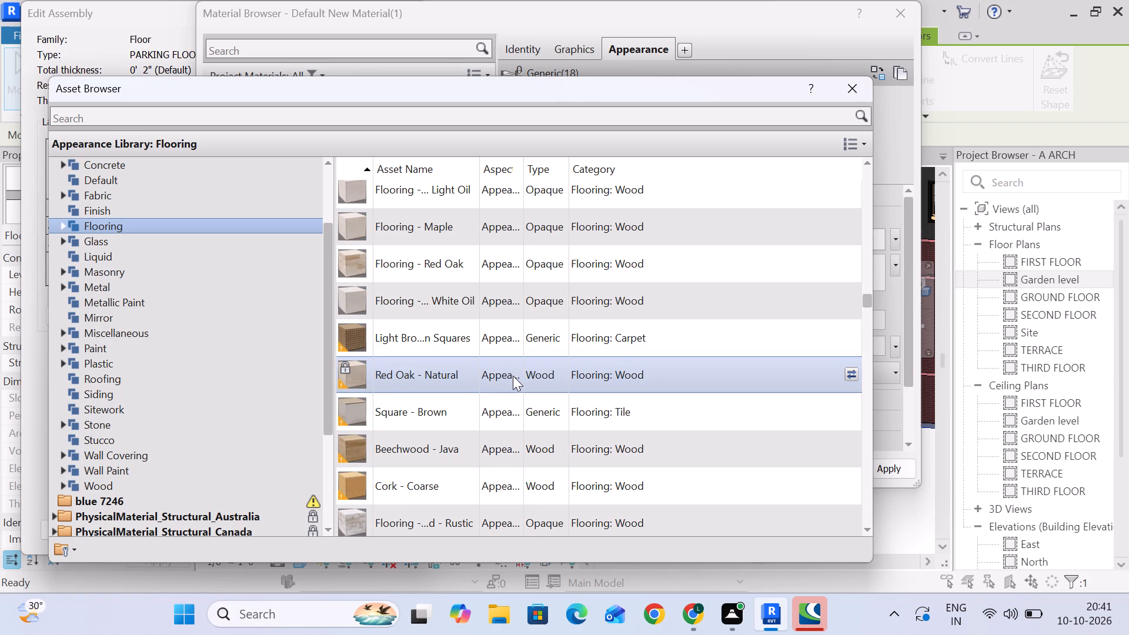
{"action": "scroll", "coordinate": [515, 378], "scroll_direction": "down", "scroll_amount": 9}
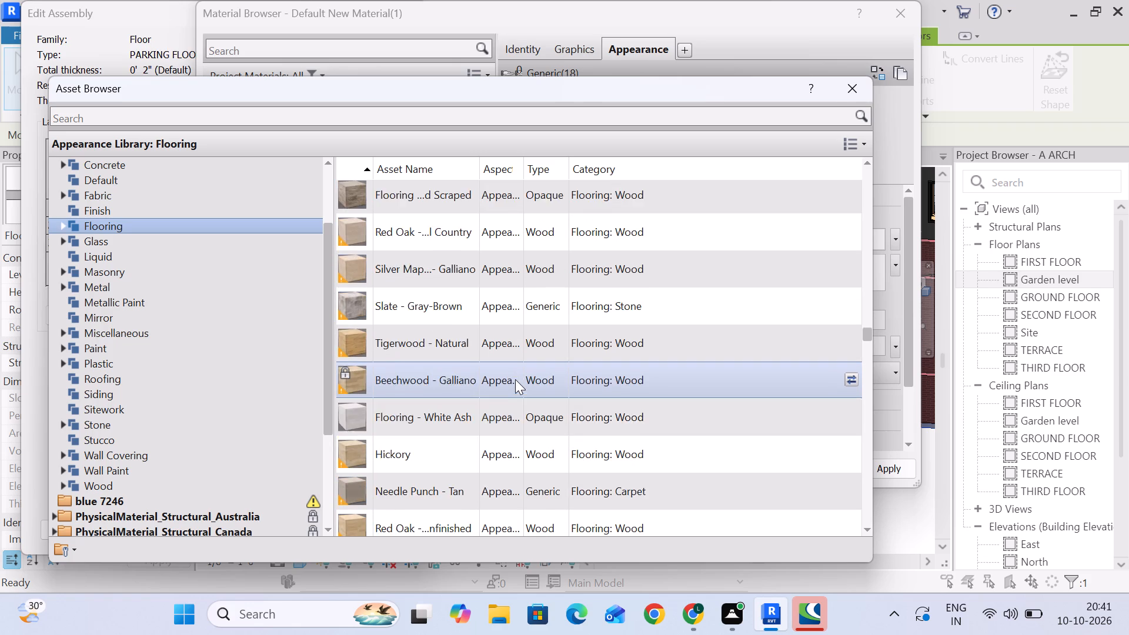
{"action": "scroll", "coordinate": [515, 379], "scroll_direction": "down", "scroll_amount": 5}
{"action": "scroll", "coordinate": [510, 384], "scroll_direction": "up", "scroll_amount": 5}
{"action": "scroll", "coordinate": [500, 382], "scroll_direction": "down", "scroll_amount": 11}
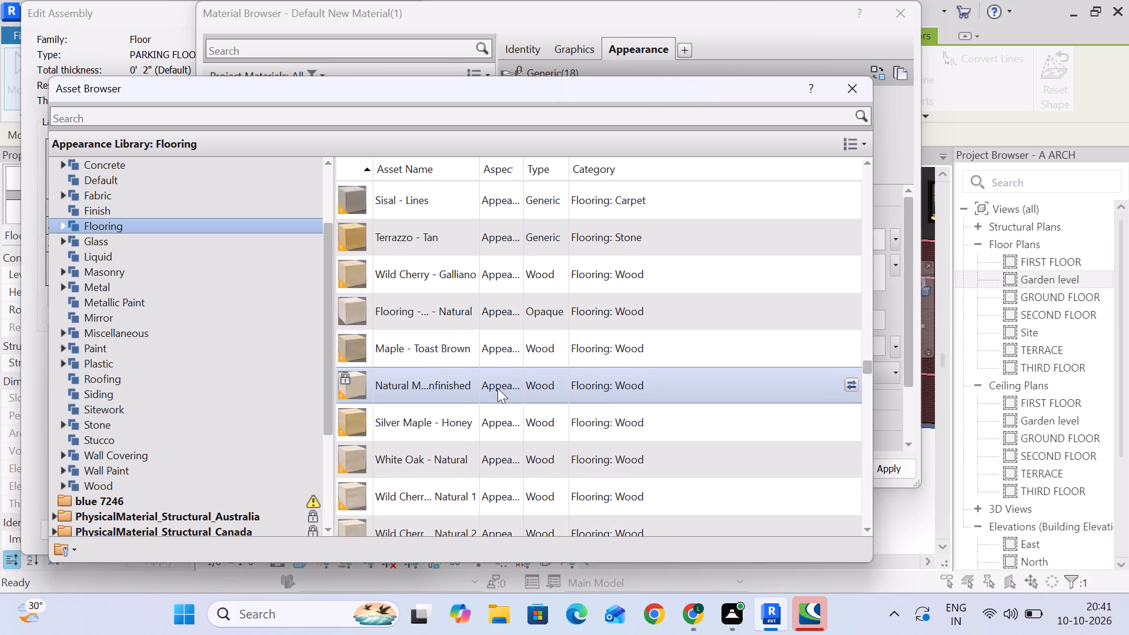
{"action": "scroll", "coordinate": [497, 388], "scroll_direction": "down", "scroll_amount": 9}
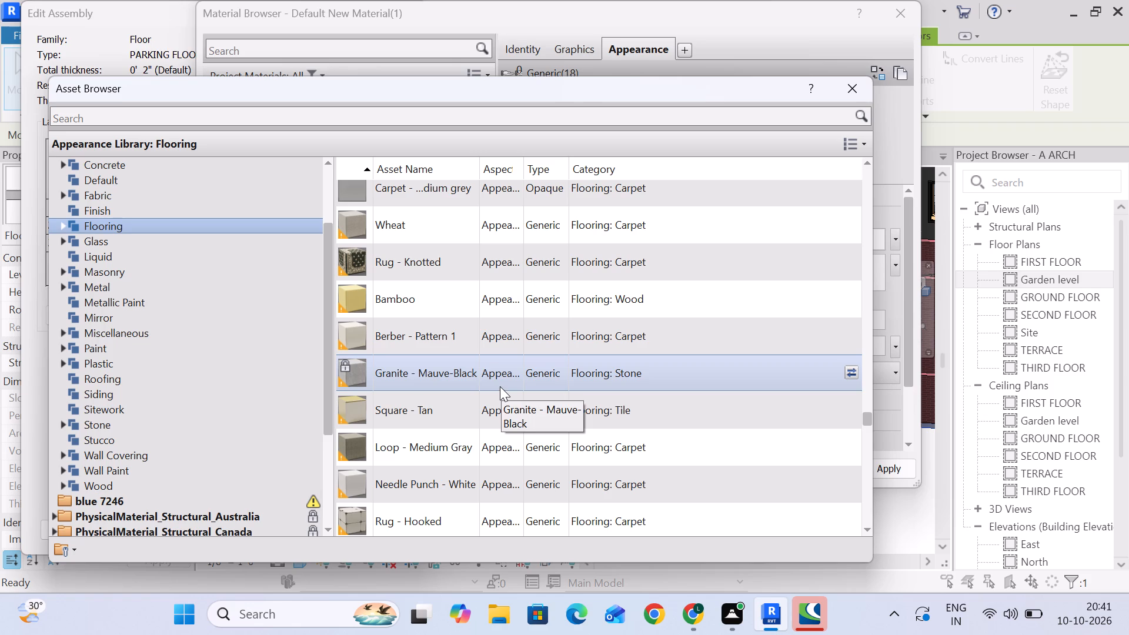
{"action": "scroll", "coordinate": [500, 386], "scroll_direction": "down", "scroll_amount": 3}
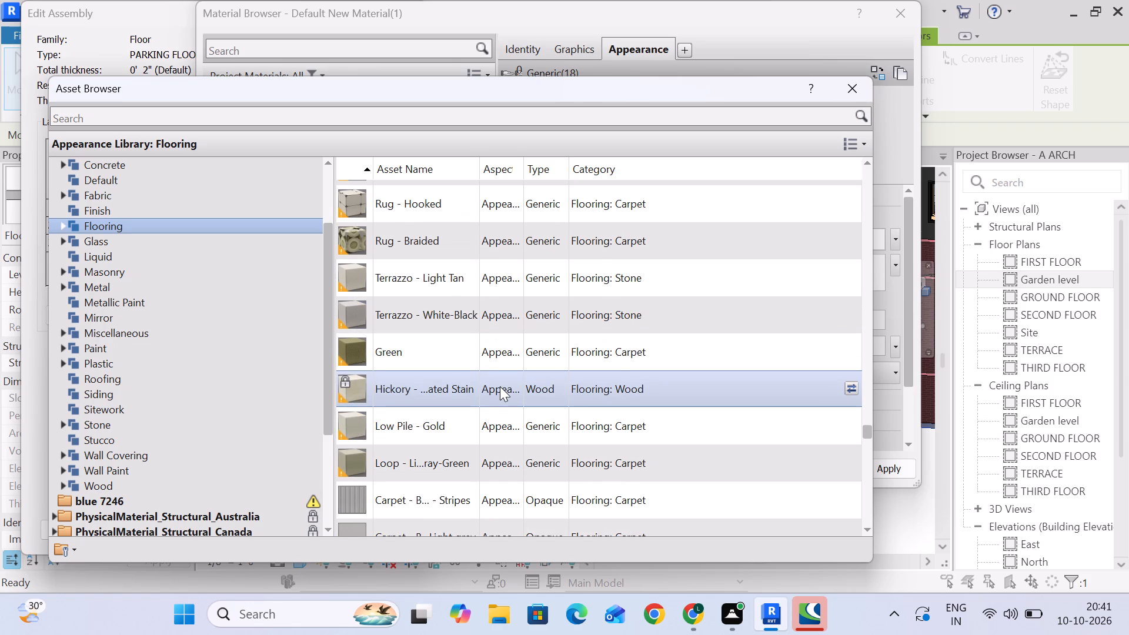
{"action": "scroll", "coordinate": [500, 386], "scroll_direction": "down", "scroll_amount": 2}
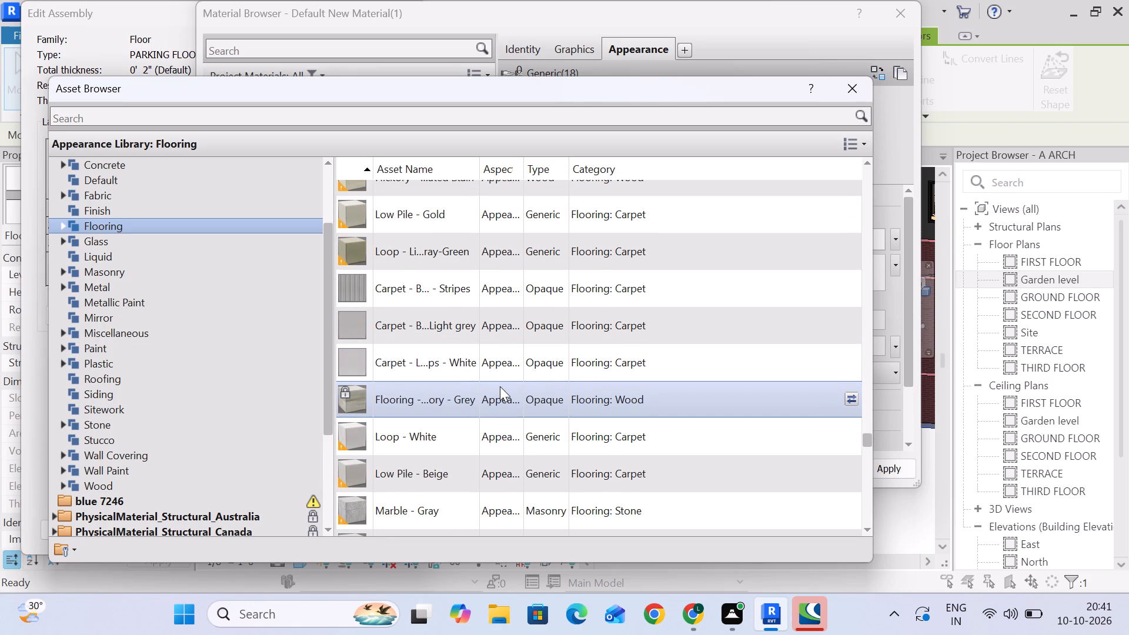
{"action": "scroll", "coordinate": [500, 386], "scroll_direction": "down", "scroll_amount": 4}
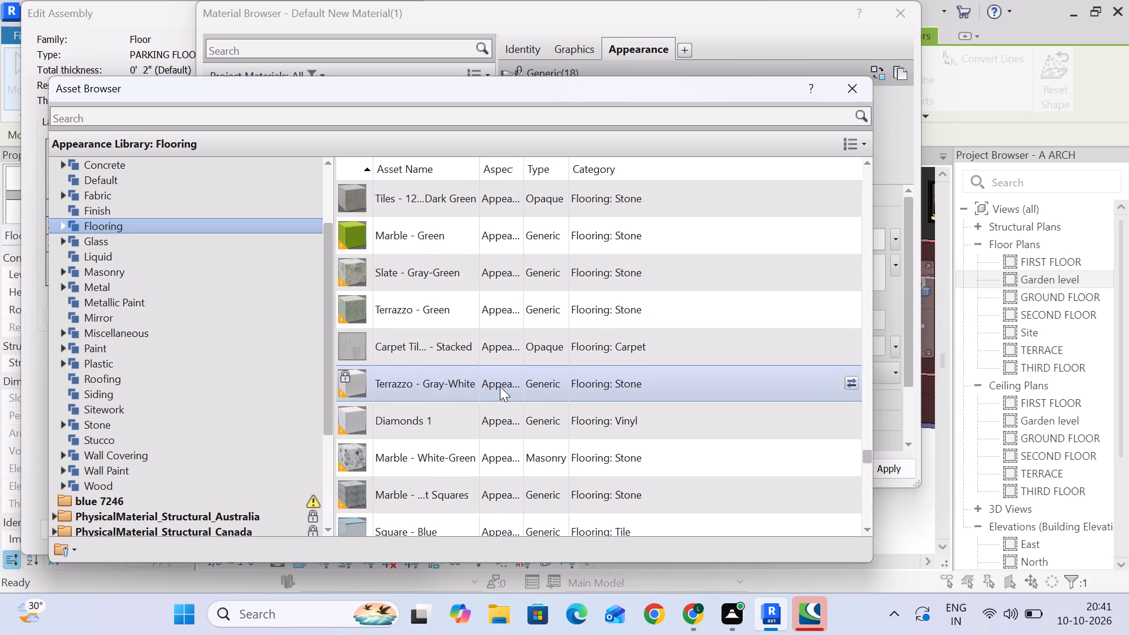
{"action": "scroll", "coordinate": [500, 386], "scroll_direction": "down", "scroll_amount": 3}
{"action": "scroll", "coordinate": [499, 387], "scroll_direction": "up", "scroll_amount": 1}
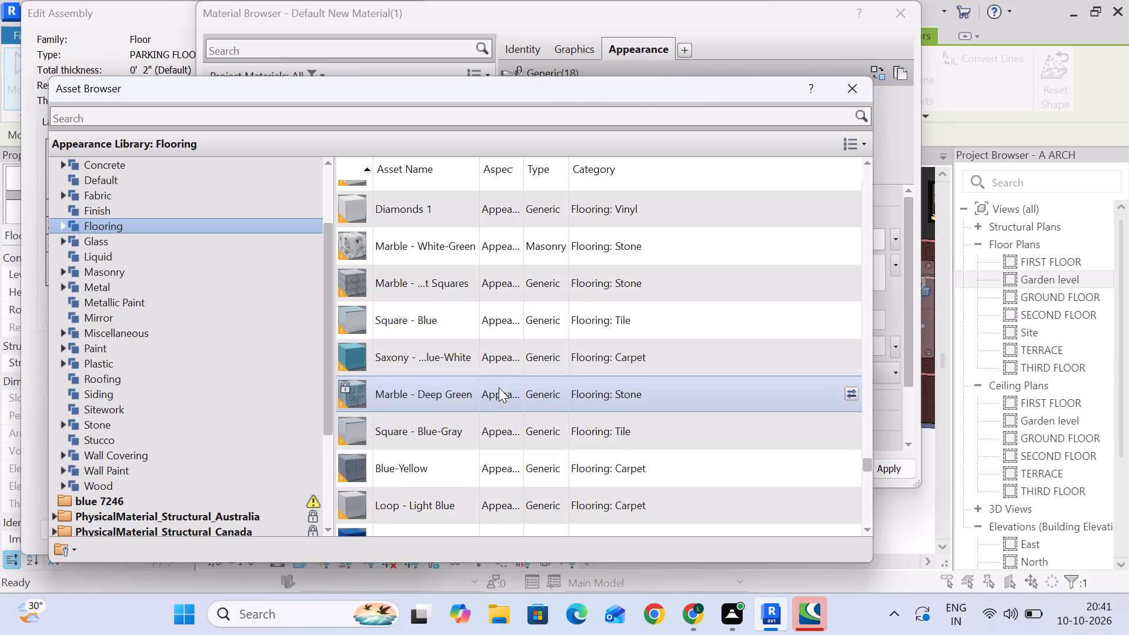
{"action": "scroll", "coordinate": [499, 387], "scroll_direction": "up", "scroll_amount": 1}
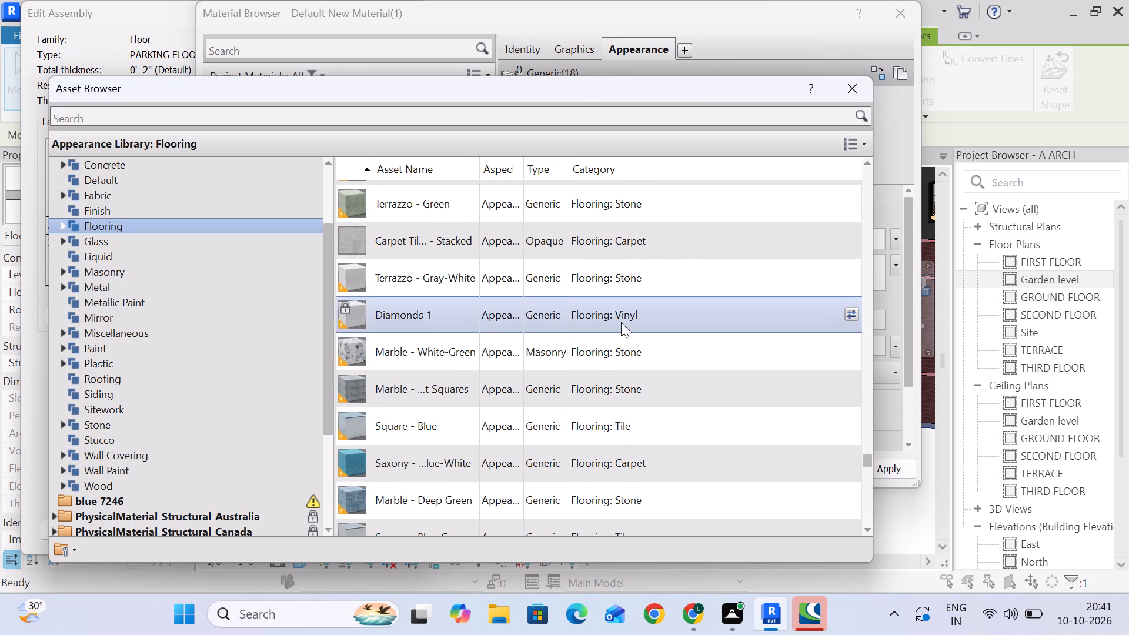
{"action": "left_click", "coordinate": [854, 309]}
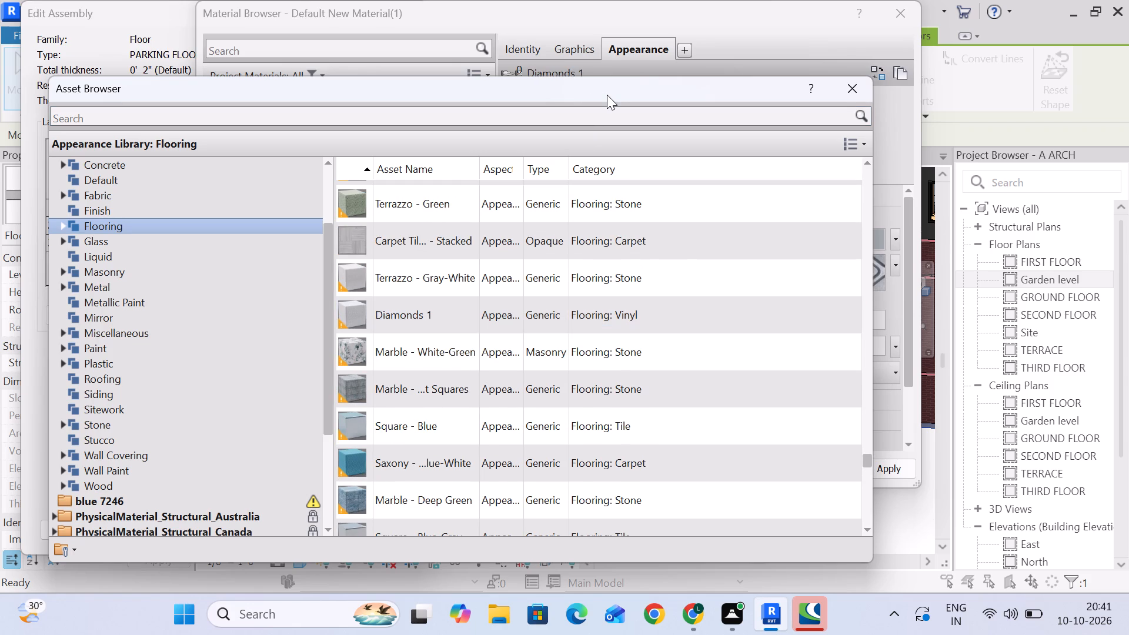
{"action": "left_click_drag", "start_coordinate": [607, 93], "coordinate": [629, 469]}
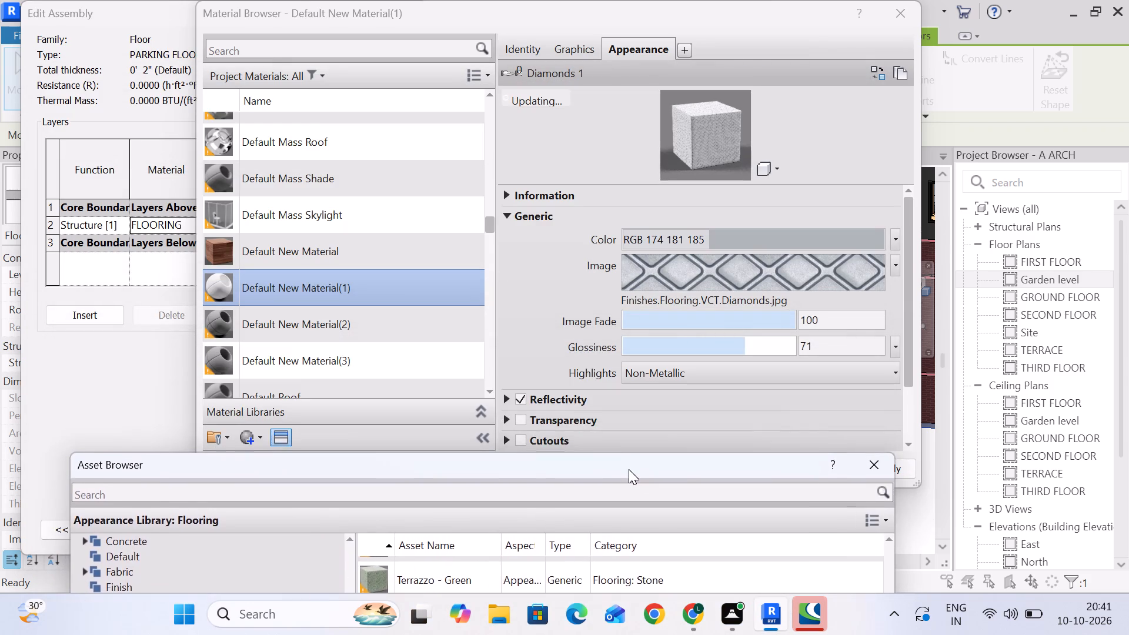
{"action": "left_click_drag", "start_coordinate": [629, 469], "coordinate": [632, 409]}
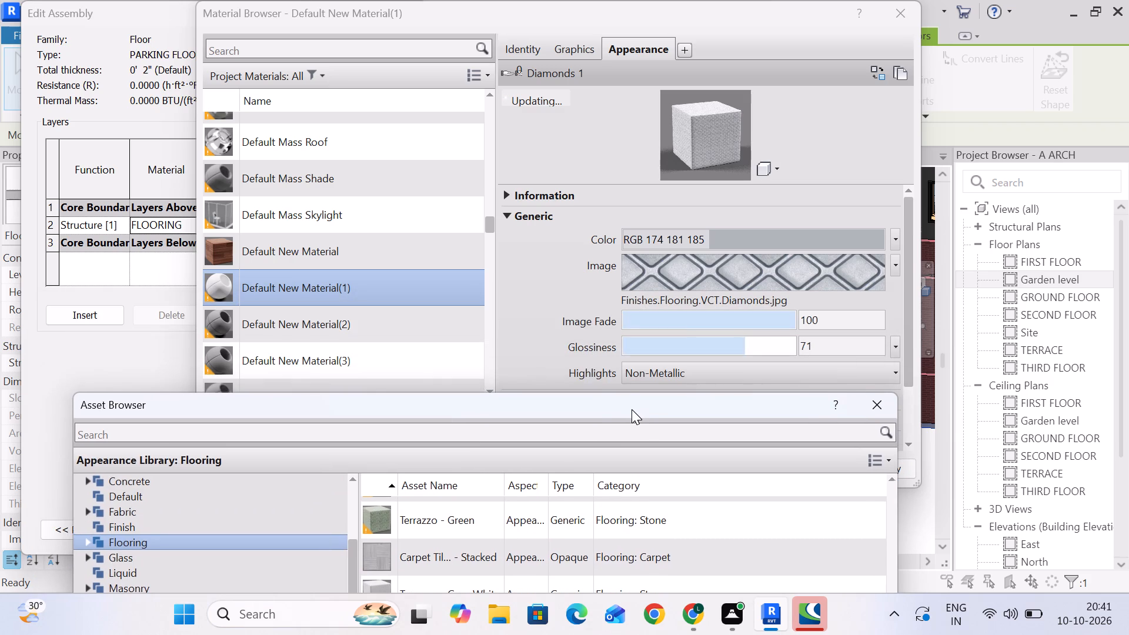
{"action": "left_click_drag", "start_coordinate": [632, 409], "coordinate": [603, 335]}
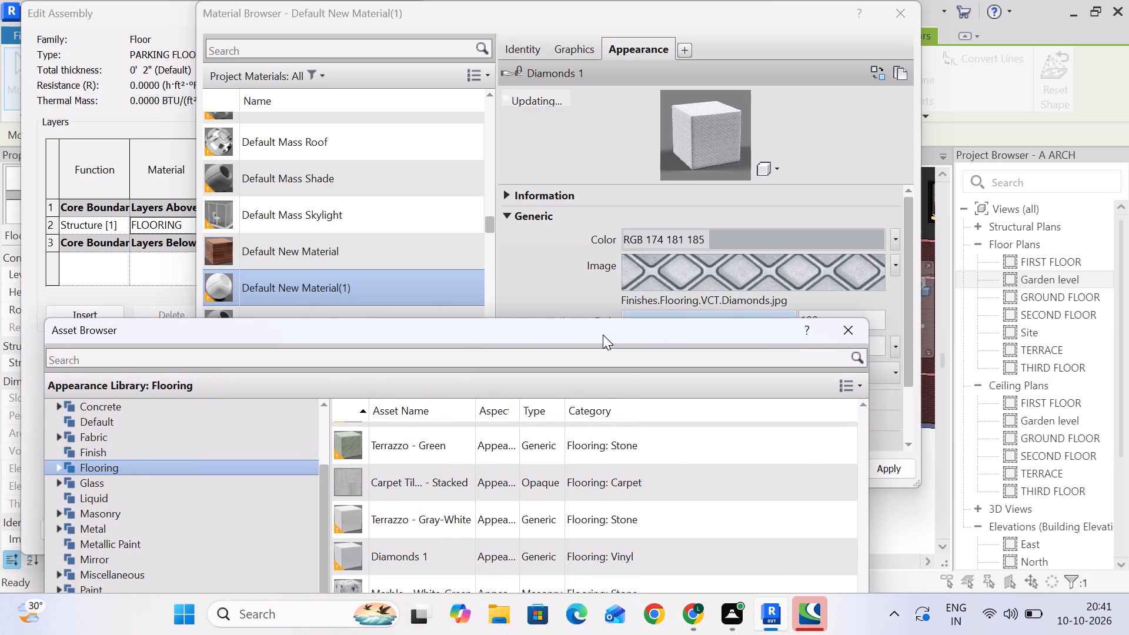
{"action": "left_click_drag", "start_coordinate": [603, 335], "coordinate": [634, 86]}
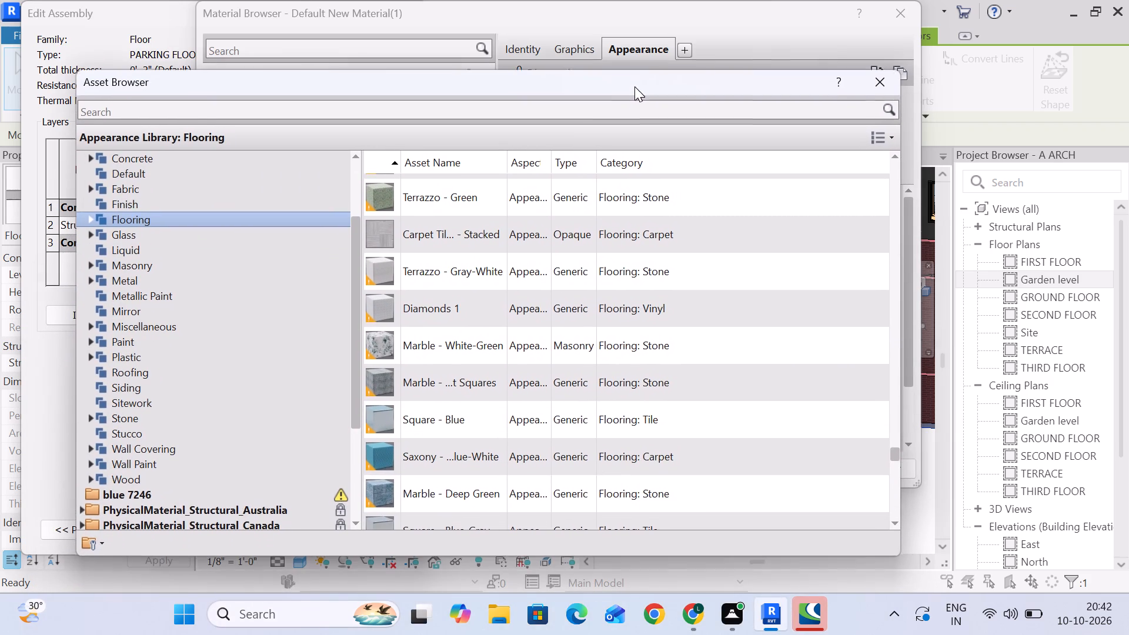
{"action": "left_click_drag", "start_coordinate": [634, 86], "coordinate": [634, 85]}
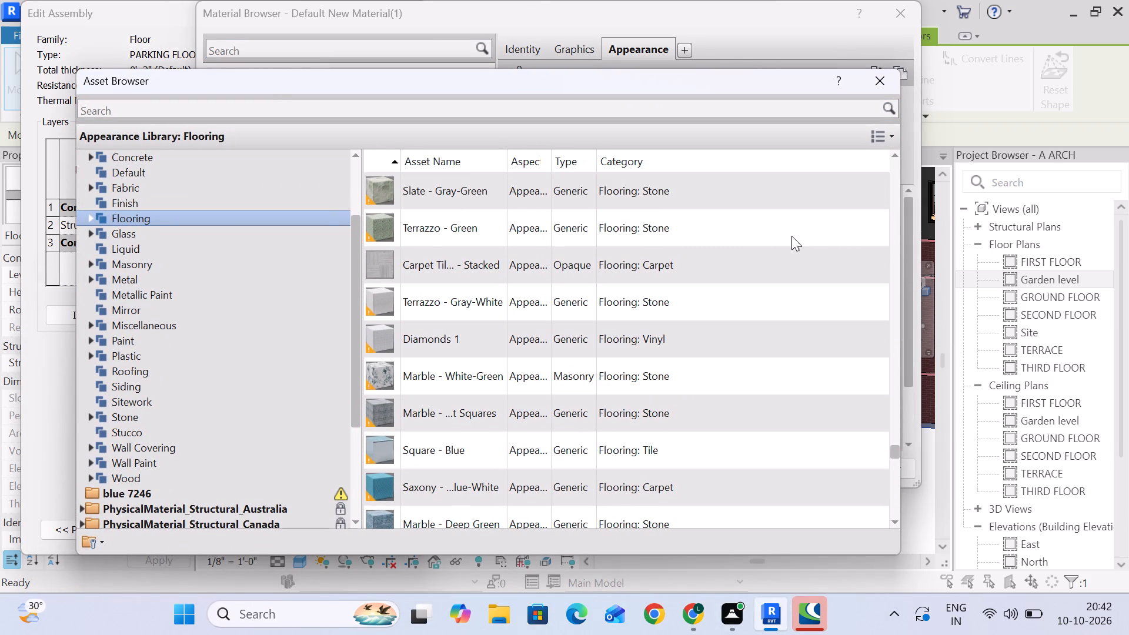
{"action": "left_click", "coordinate": [885, 77]}
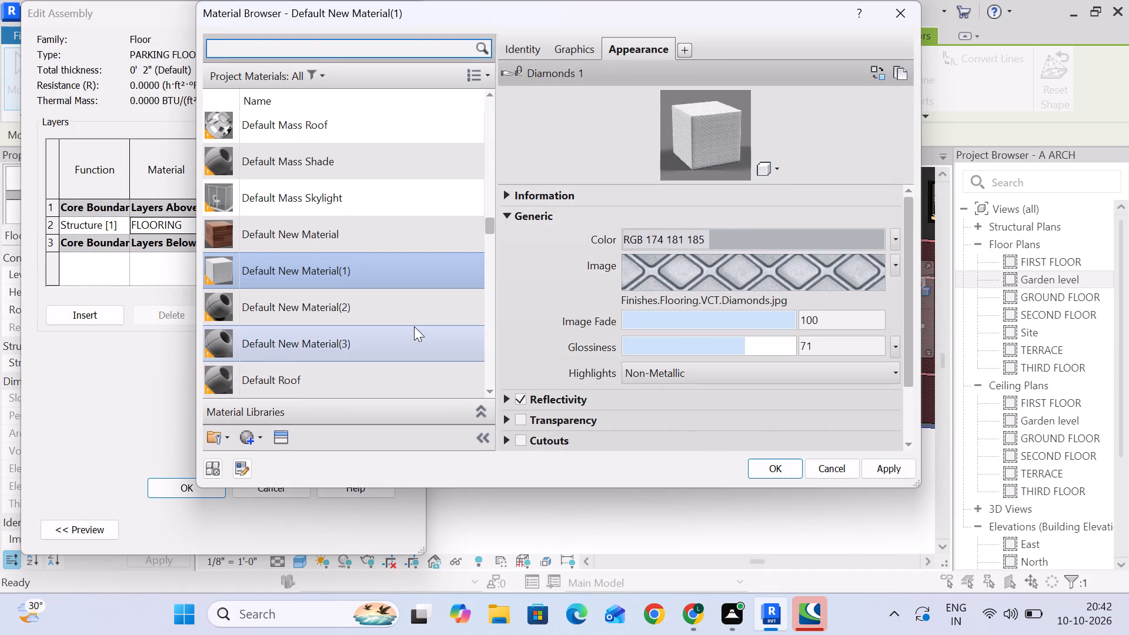
Rename Default New Material(1) as PARKING FLOOR.
{"action": "right_click", "coordinate": [349, 268]}
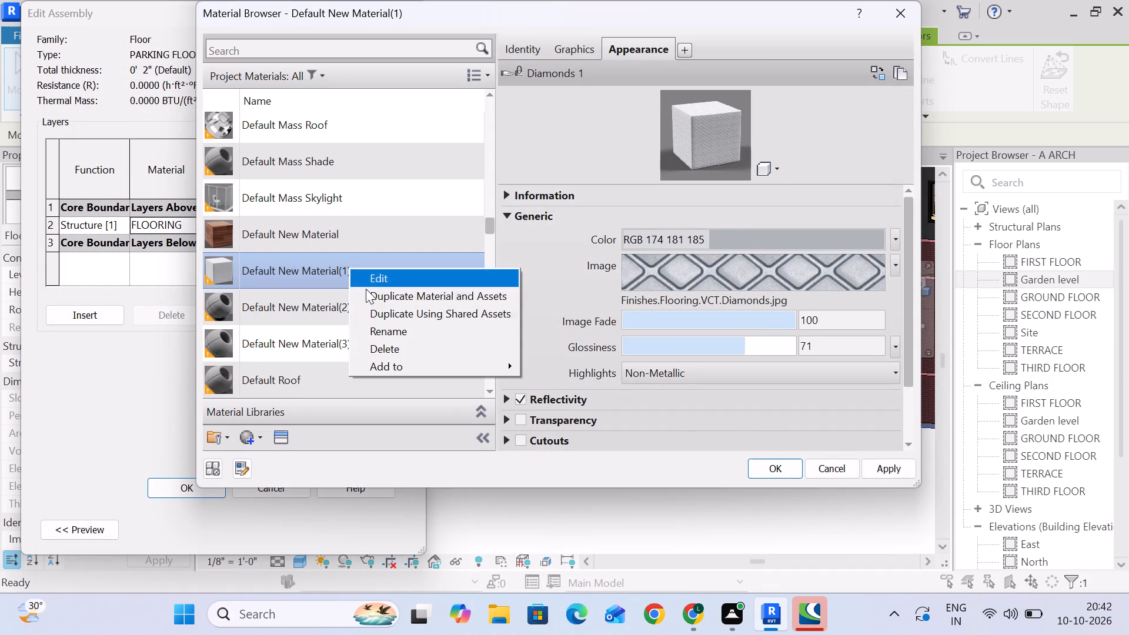
{"action": "left_click", "coordinate": [398, 336]}
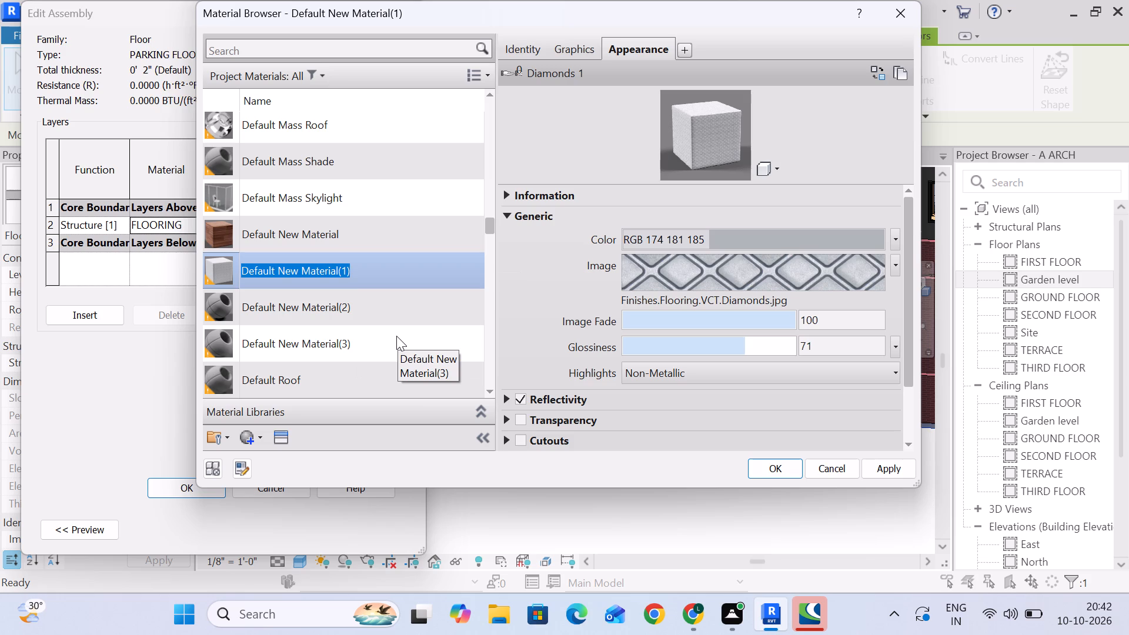
{"action": "type", "text": "PARKING"}
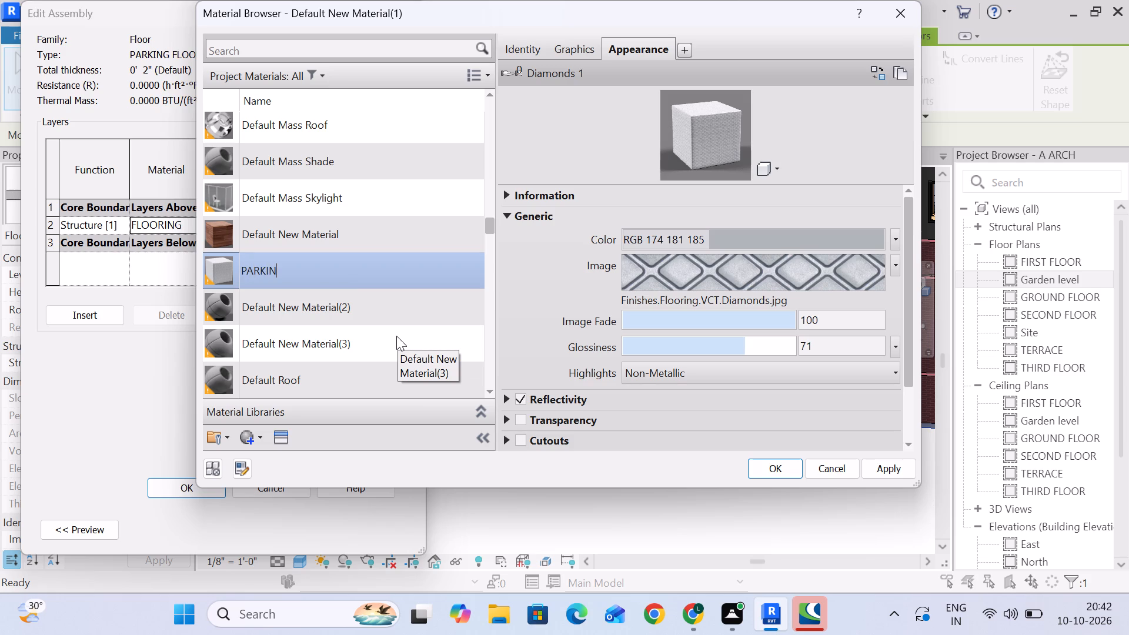
{"action": "key", "text": "space"}
{"action": "type", "text": "F;"}
{"action": "key", "text": "BackSpace"}
{"action": "type", "text": "LOOR"}
{"action": "key", "text": "Return"}
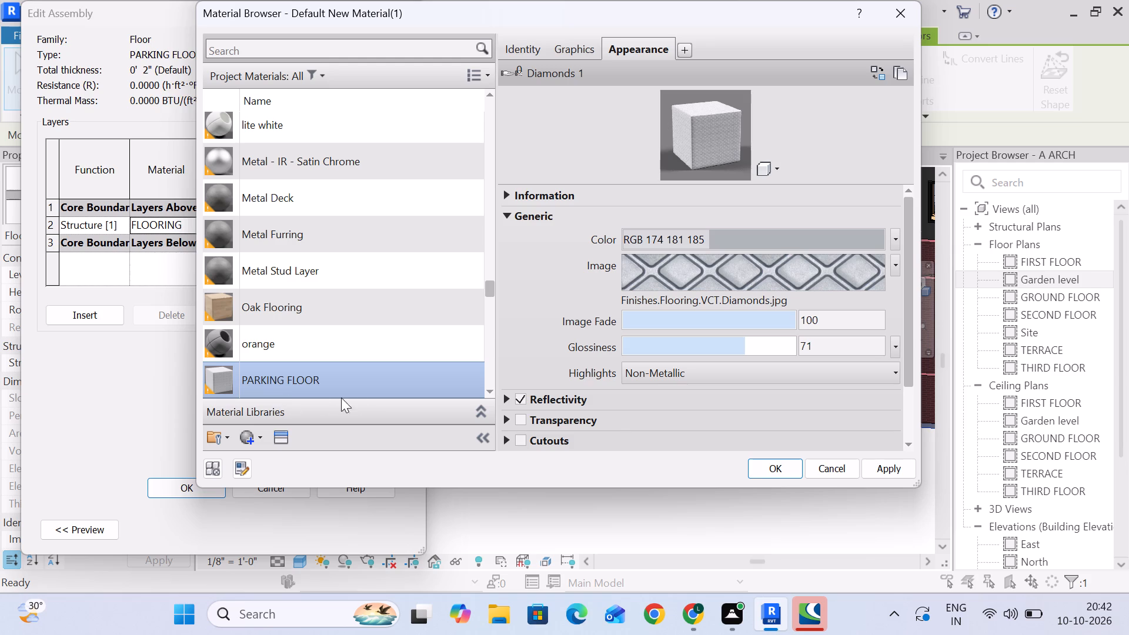
Assign the PARKING FLOOR material to the floor type's structure layer, accept the assembly and type properties, and deselect the floor.
{"action": "left_click", "coordinate": [881, 473]}
{"action": "left_click", "coordinate": [777, 470]}
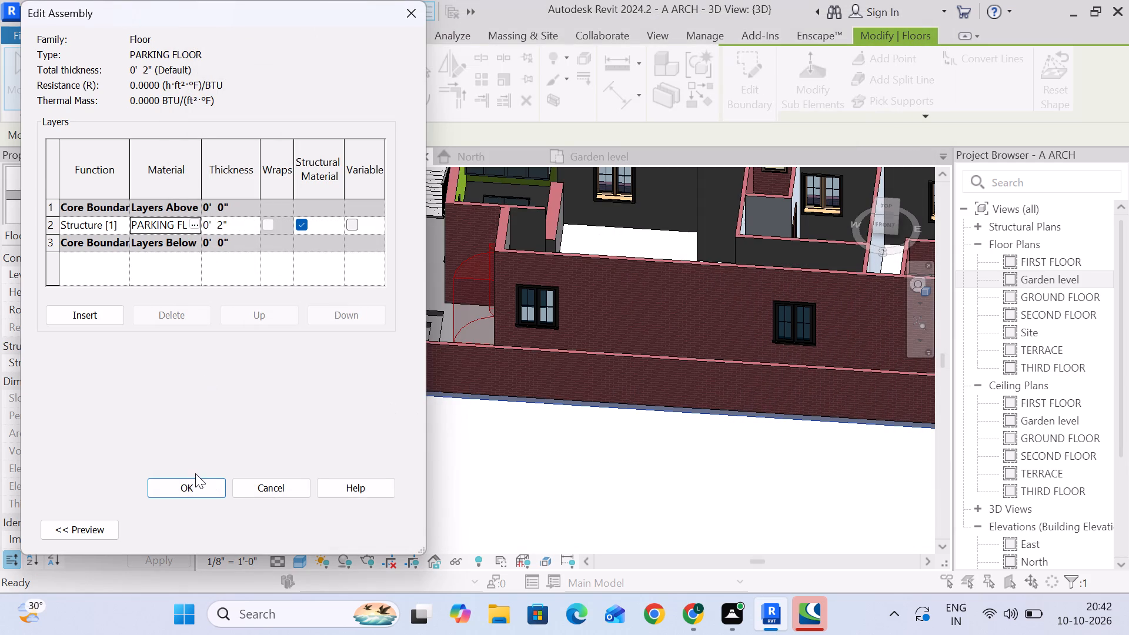
{"action": "left_click", "coordinate": [197, 483]}
{"action": "left_click", "coordinate": [358, 530]}
{"action": "left_click", "coordinate": [211, 532]}
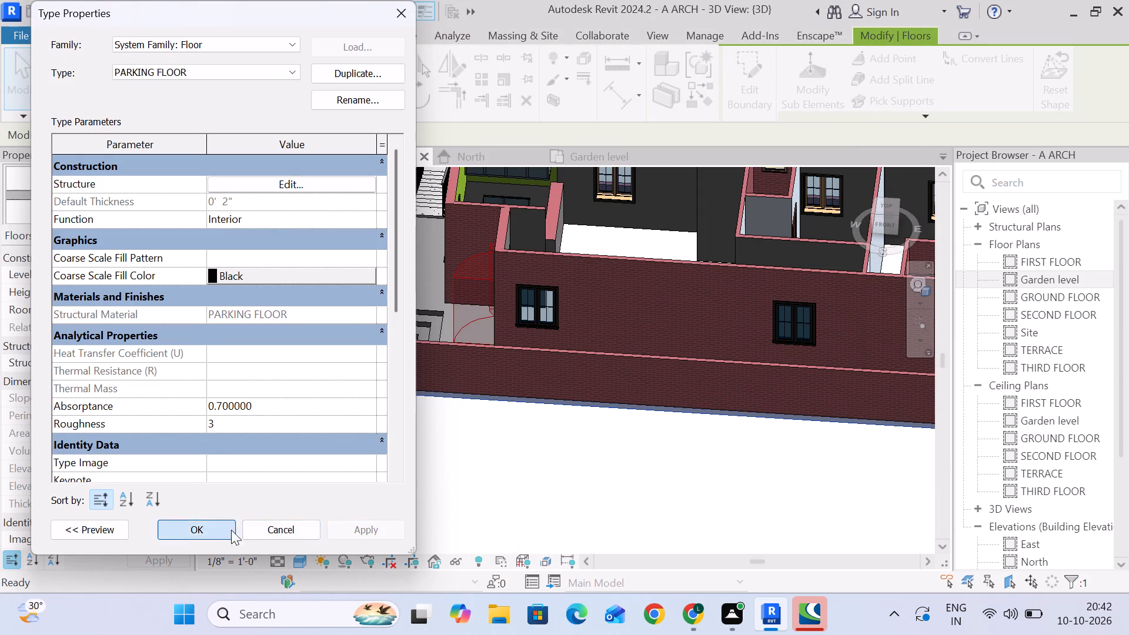
{"action": "left_click", "coordinate": [527, 505]}
Switch the 3D view to a realistic textured visual style and inspect the yard floor's surface up close.
{"action": "scroll", "coordinate": [330, 256], "scroll_direction": "up", "scroll_amount": 12}
{"action": "scroll", "coordinate": [336, 321], "scroll_direction": "down", "scroll_amount": 6}
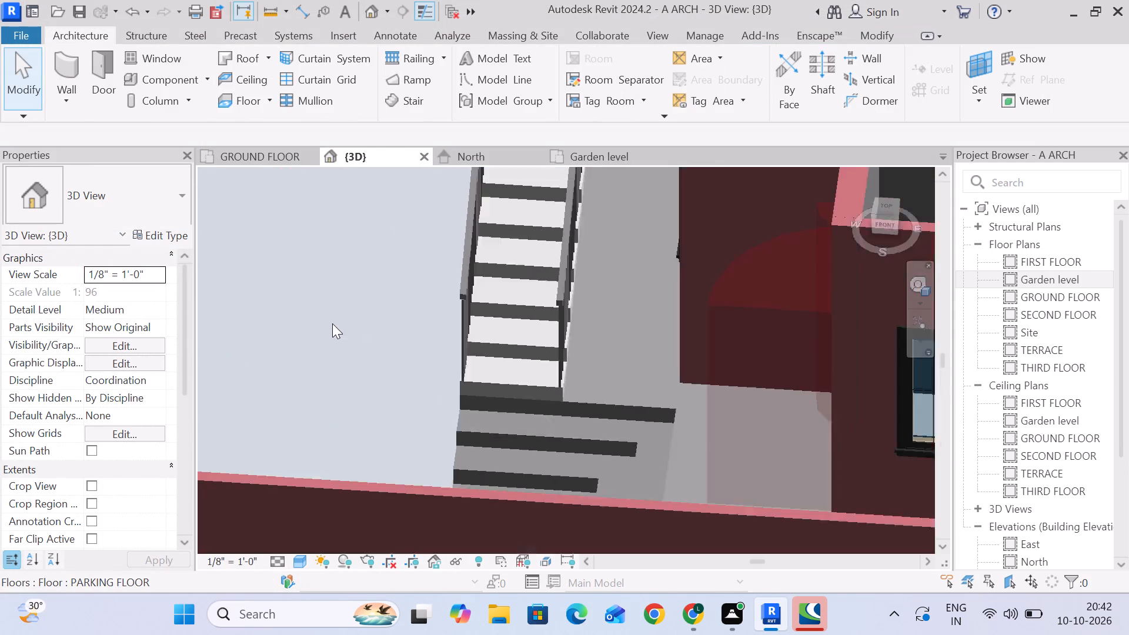
{"action": "scroll", "coordinate": [332, 323], "scroll_direction": "down", "scroll_amount": 2}
{"action": "left_click", "coordinate": [307, 556]}
{"action": "left_click", "coordinate": [309, 529]}
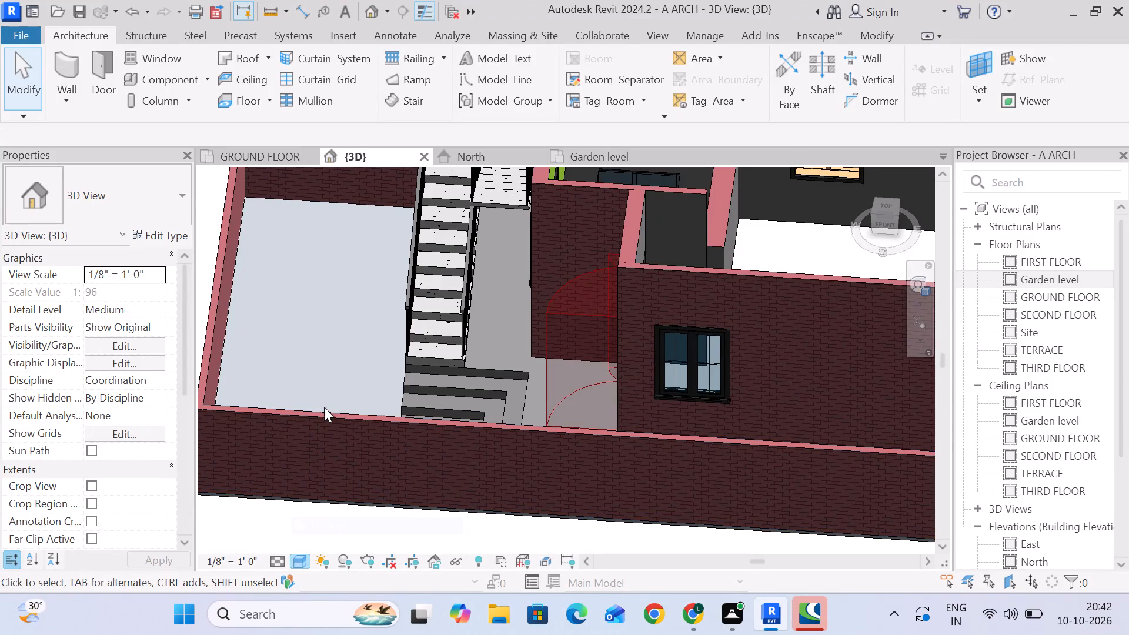
{"action": "scroll", "coordinate": [340, 312], "scroll_direction": "up", "scroll_amount": 14}
{"action": "scroll", "coordinate": [391, 378], "scroll_direction": "up", "scroll_amount": 8}
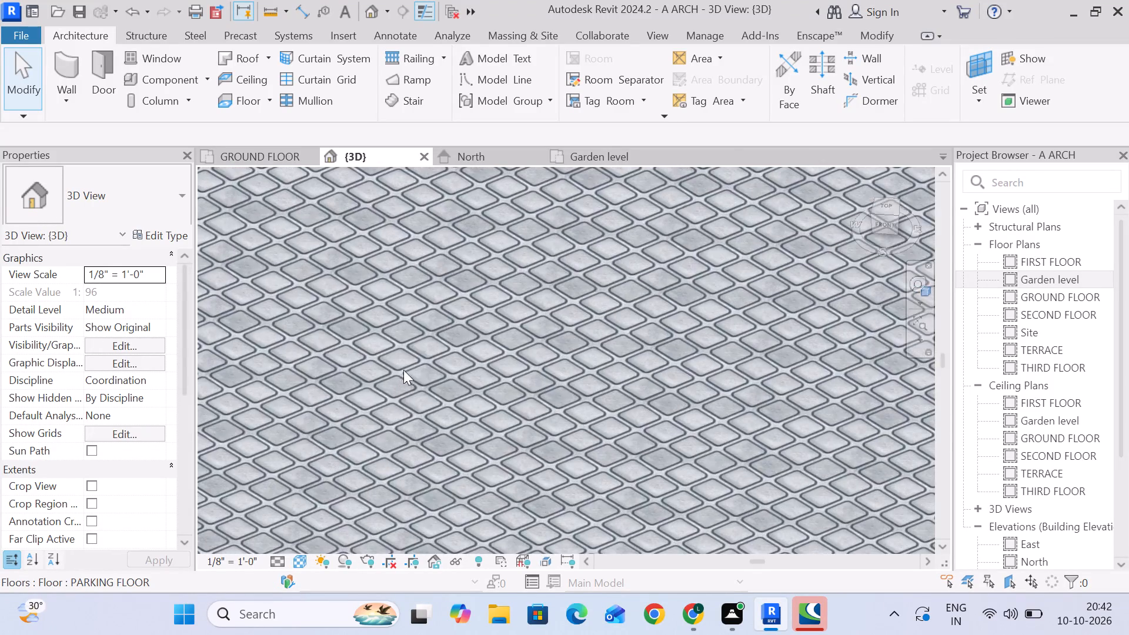
Set the image sample width of the yard floor's PARKING FLOOR material texture to 1'-0", with proportional height.
{"action": "scroll", "coordinate": [403, 370], "scroll_direction": "up", "scroll_amount": 13}
{"action": "scroll", "coordinate": [453, 356], "scroll_direction": "down", "scroll_amount": 18}
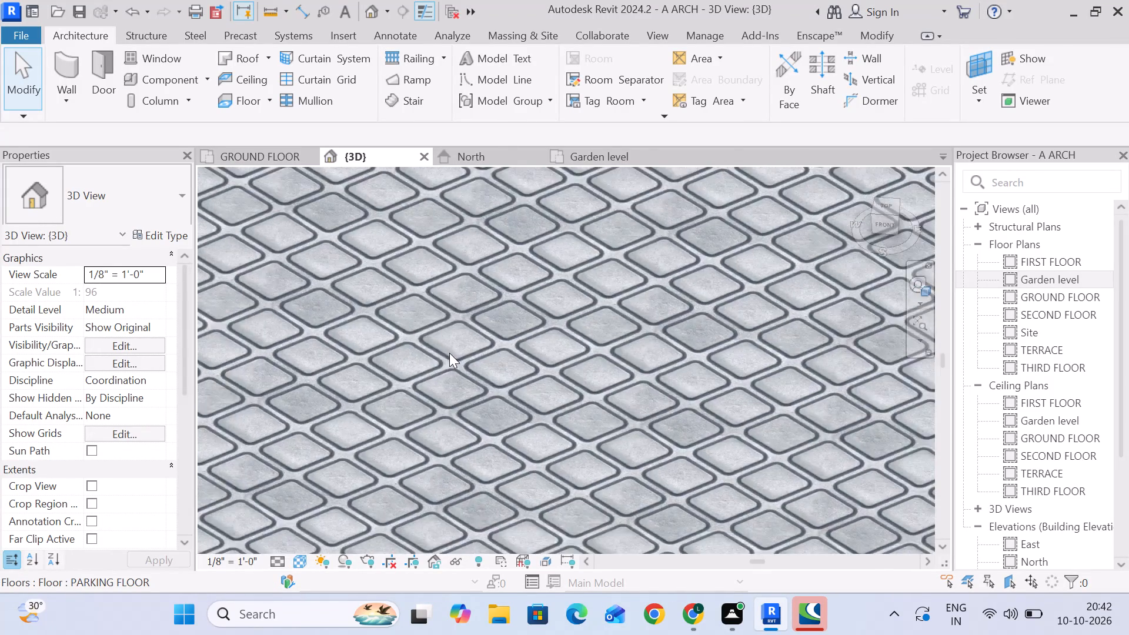
{"action": "scroll", "coordinate": [449, 353], "scroll_direction": "down", "scroll_amount": 17}
{"action": "scroll", "coordinate": [445, 351], "scroll_direction": "up", "scroll_amount": 1}
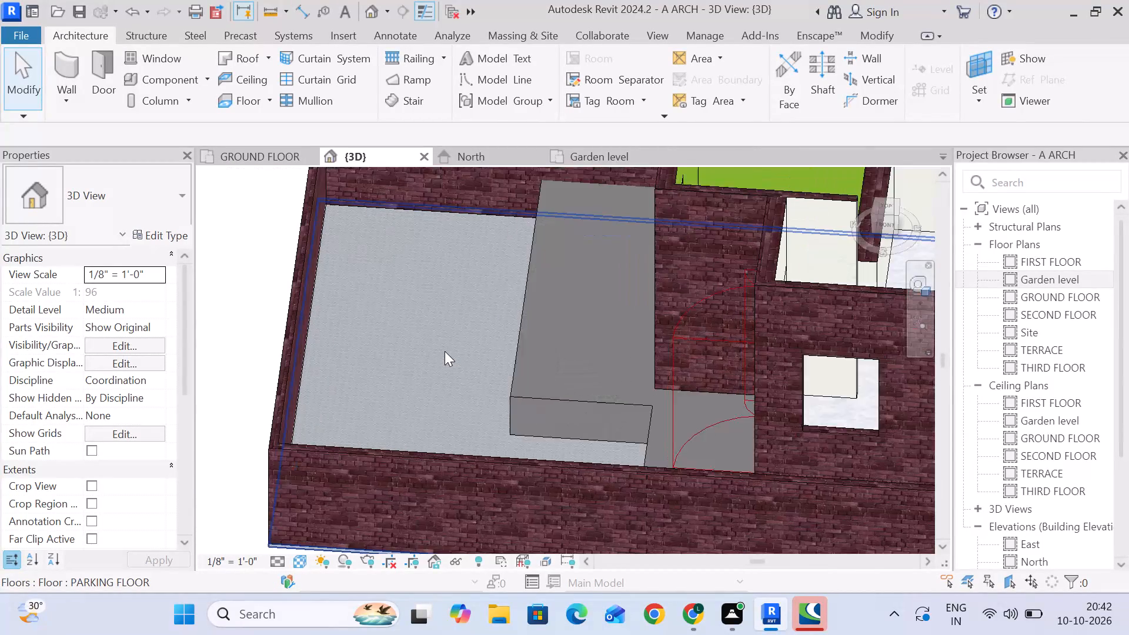
{"action": "left_click", "coordinate": [414, 327]}
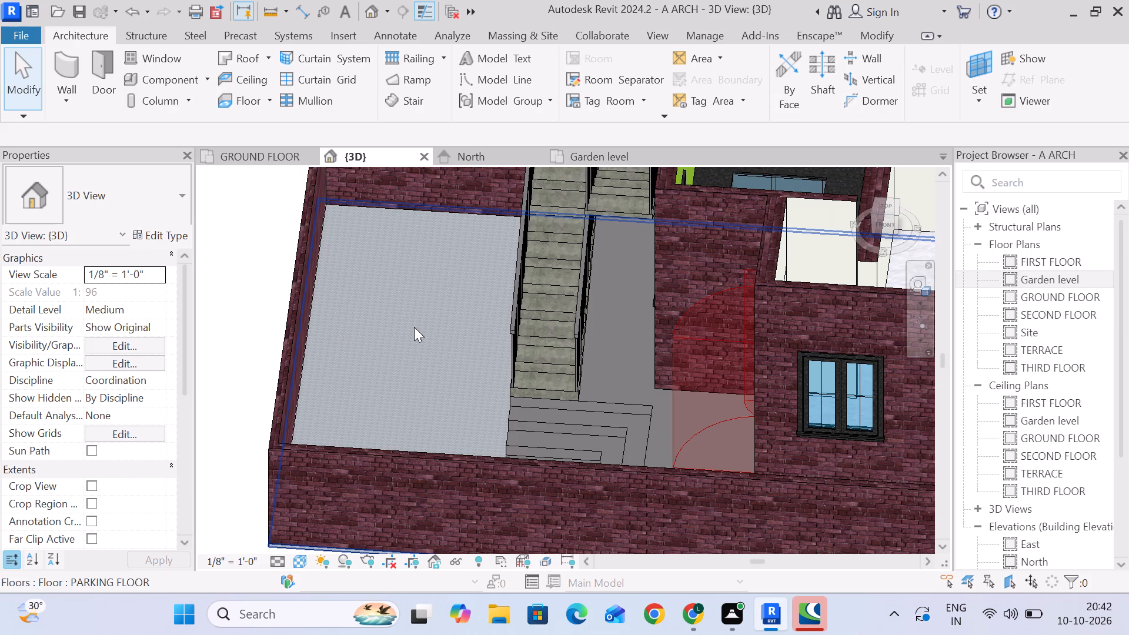
{"action": "left_click", "coordinate": [145, 234]}
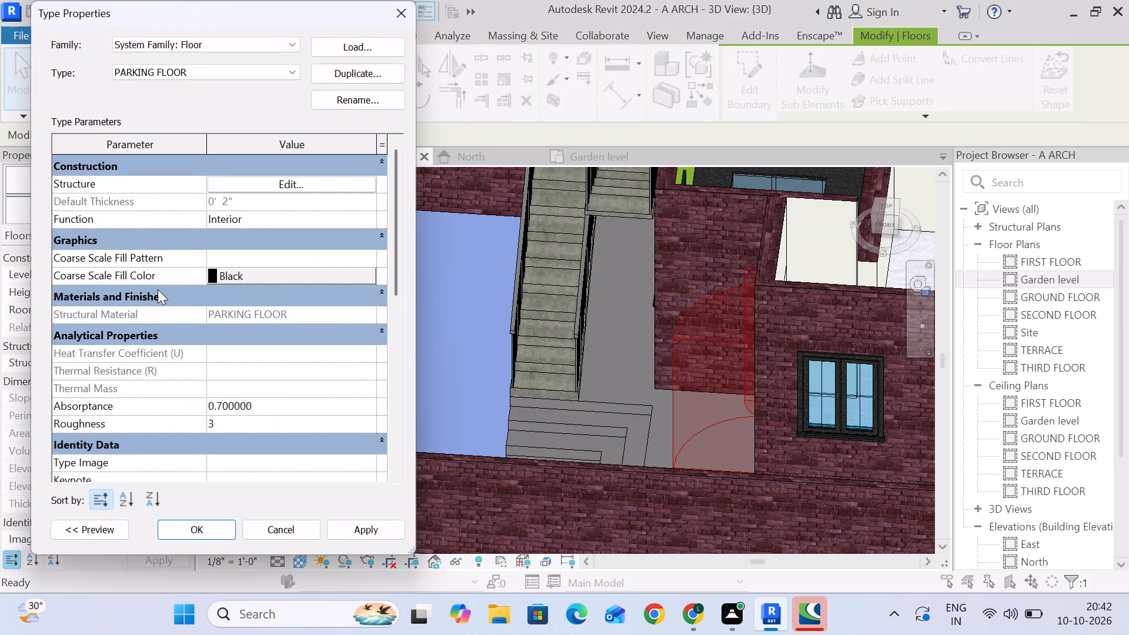
{"action": "left_click", "coordinate": [263, 192]}
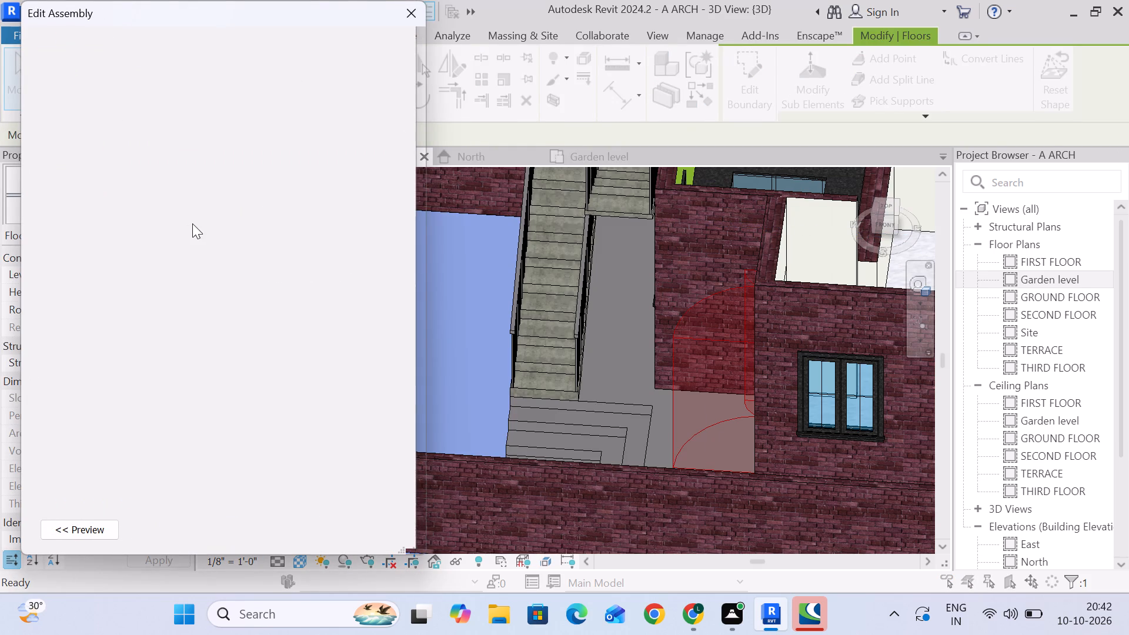
{"action": "left_click", "coordinate": [193, 223]}
{"action": "left_click", "coordinate": [694, 267]}
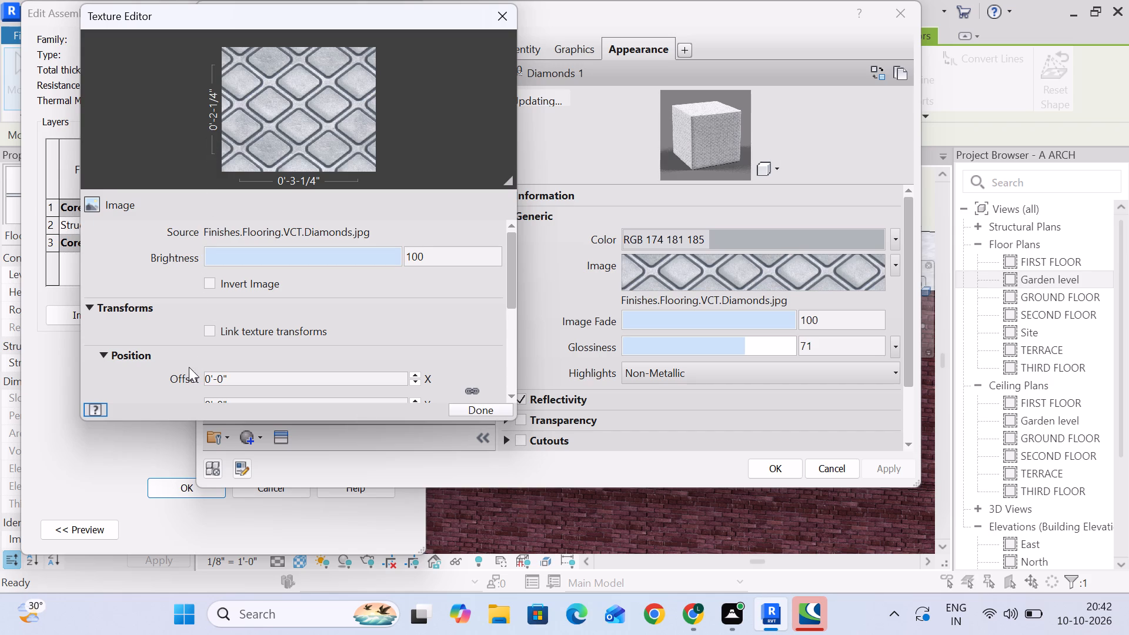
{"action": "scroll", "coordinate": [248, 343], "scroll_direction": "down", "scroll_amount": 1}
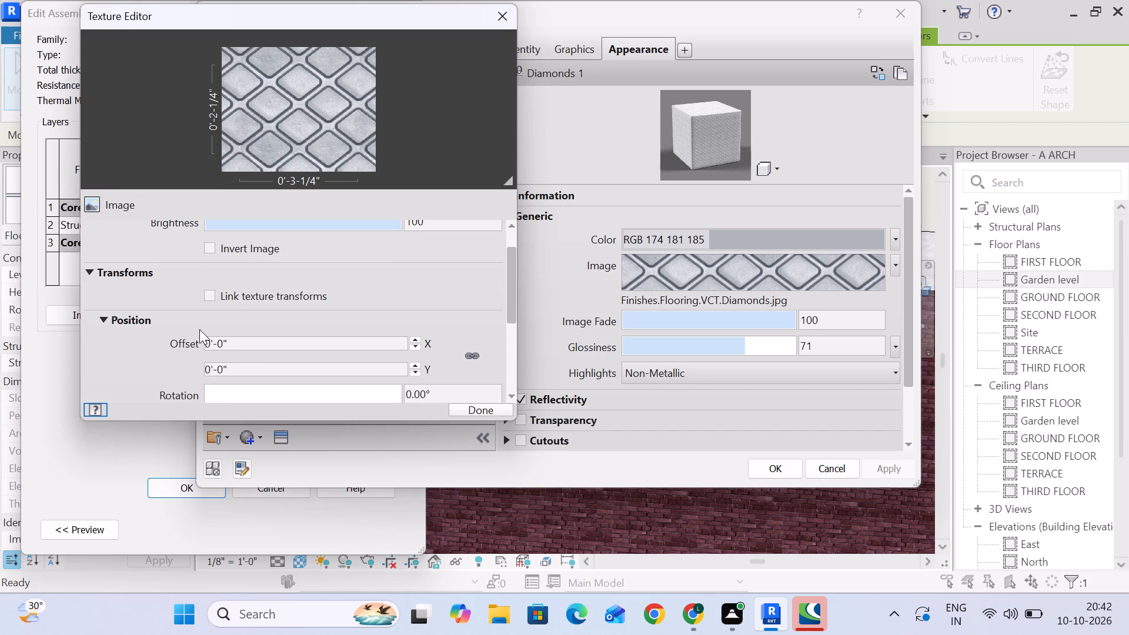
{"action": "scroll", "coordinate": [132, 339], "scroll_direction": "down", "scroll_amount": 4}
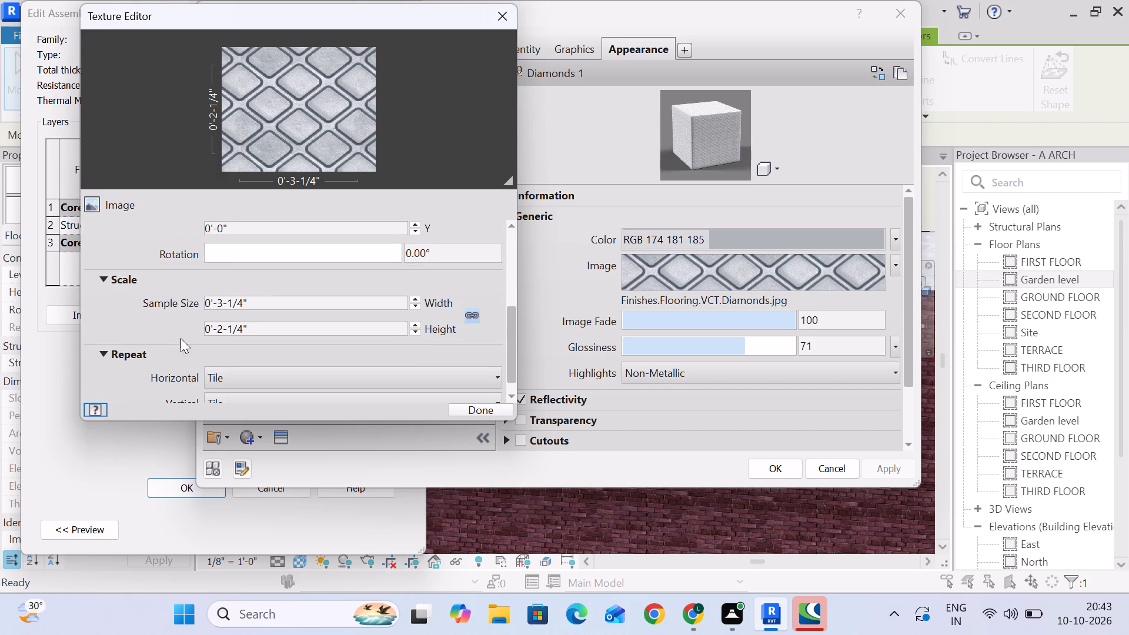
{"action": "left_click", "coordinate": [329, 302]}
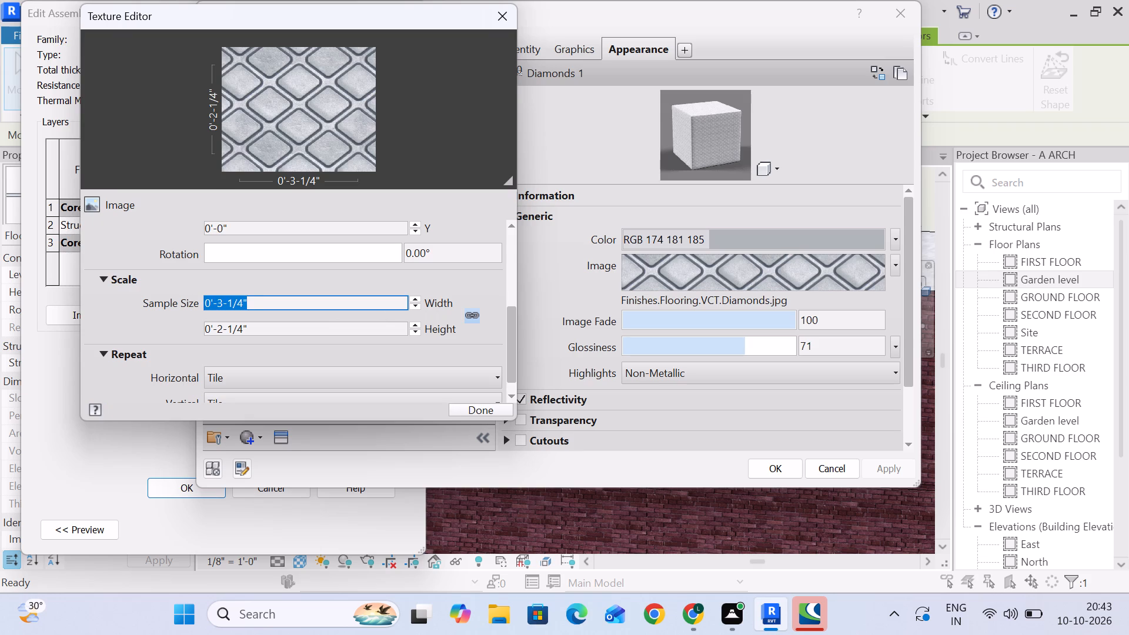
{"action": "key", "text": "1"}
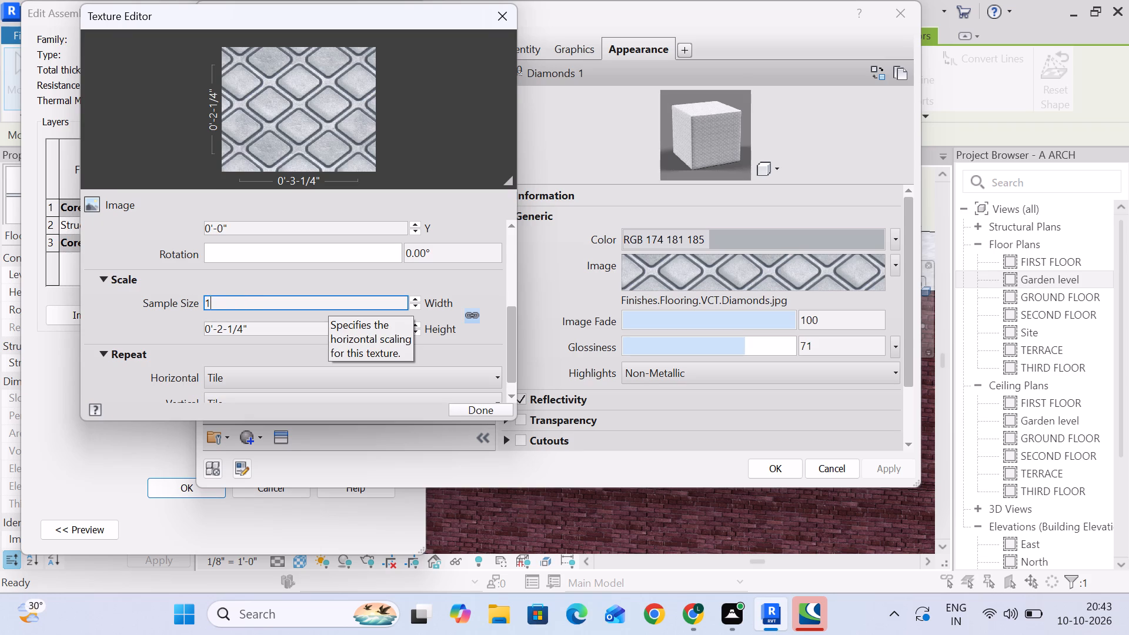
{"action": "key", "text": "apostrophe"}
{"action": "key", "text": "Return"}
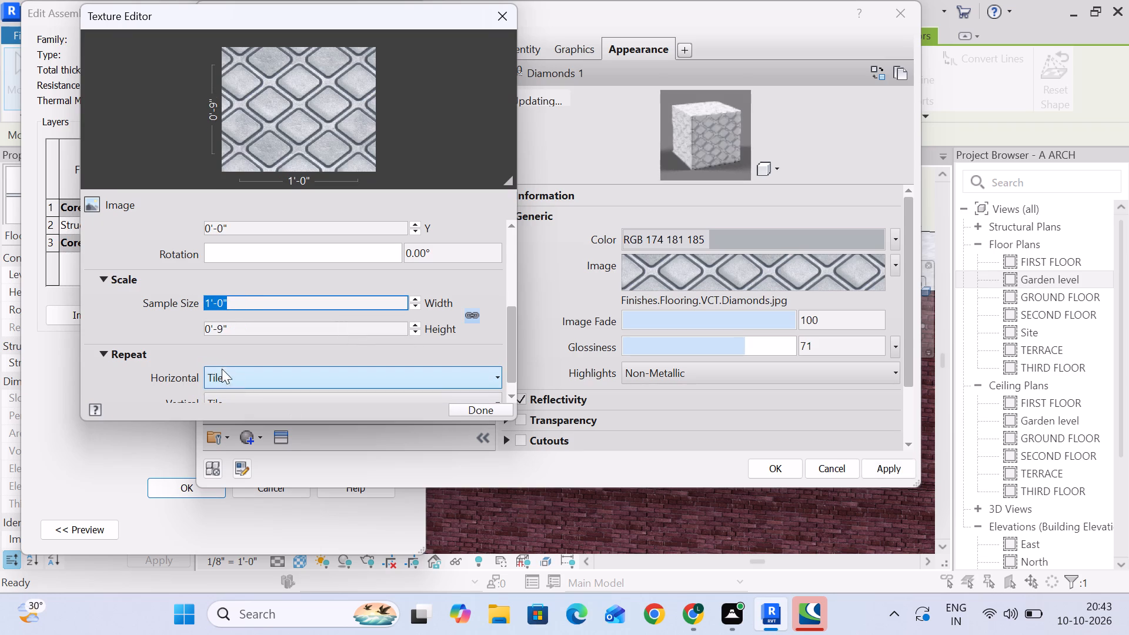
{"action": "left_click", "coordinate": [473, 408]}
Apply the PARKING FLOOR material change, accept the floor's assembly and type properties, and deselect the floor.
{"action": "left_click", "coordinate": [889, 467]}
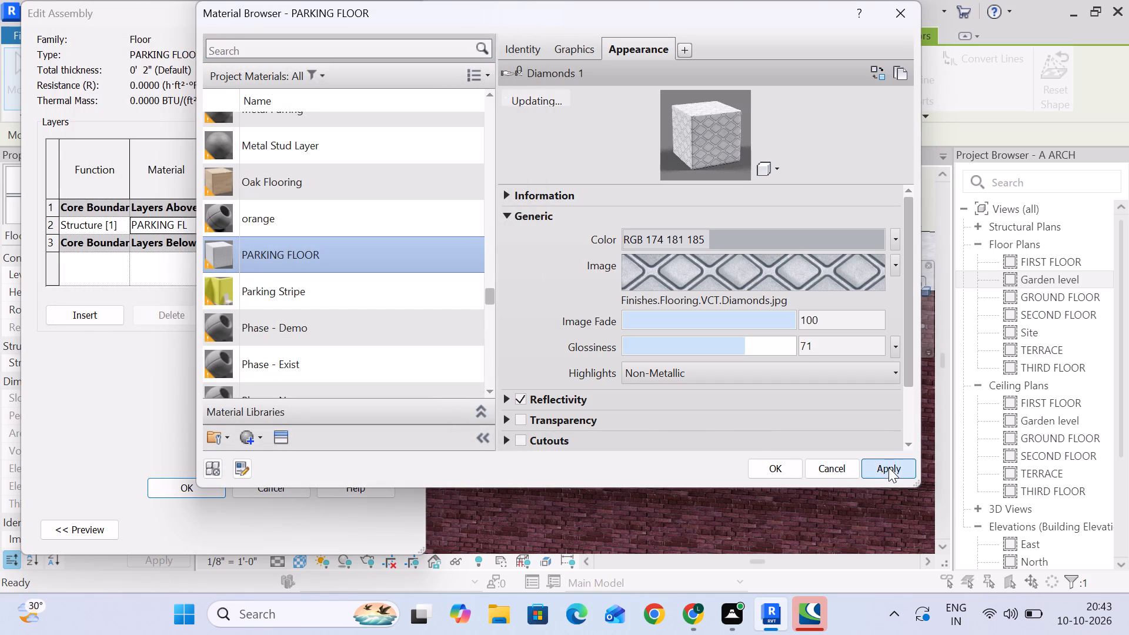
{"action": "left_click", "coordinate": [769, 464]}
{"action": "left_click", "coordinate": [197, 487]}
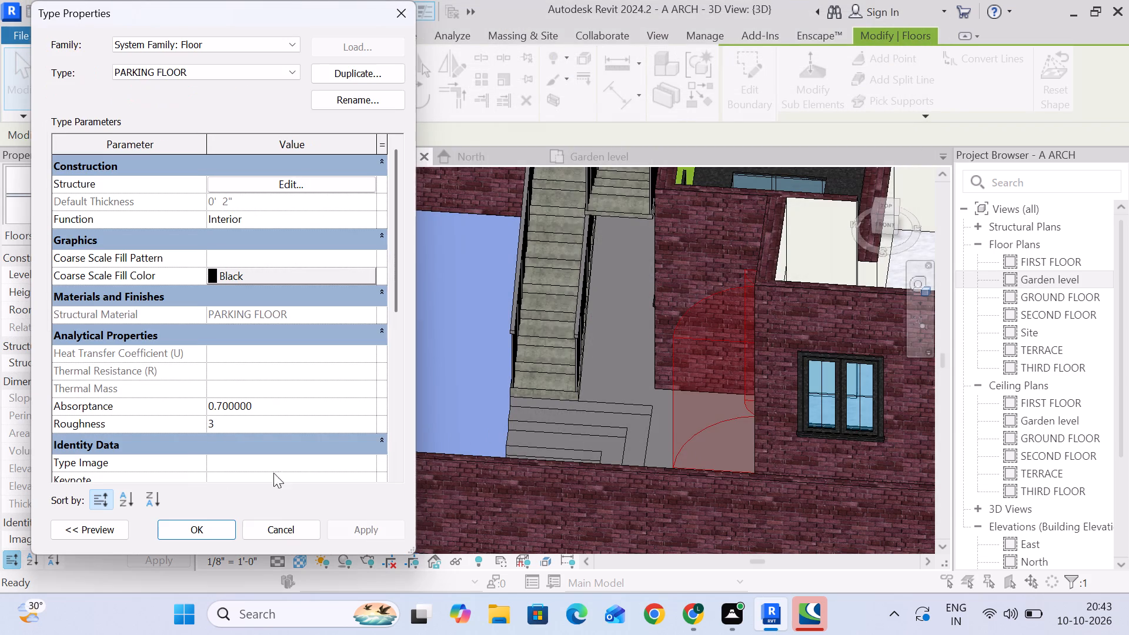
{"action": "left_click", "coordinate": [358, 528]}
{"action": "left_click", "coordinate": [203, 530]}
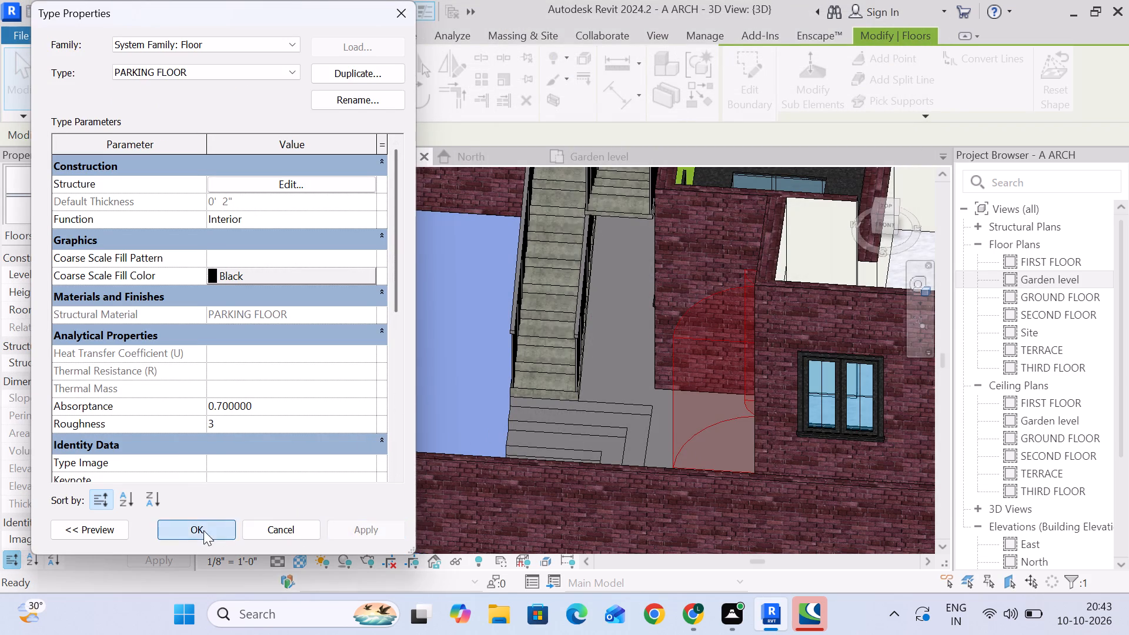
{"action": "left_click", "coordinate": [208, 352]}
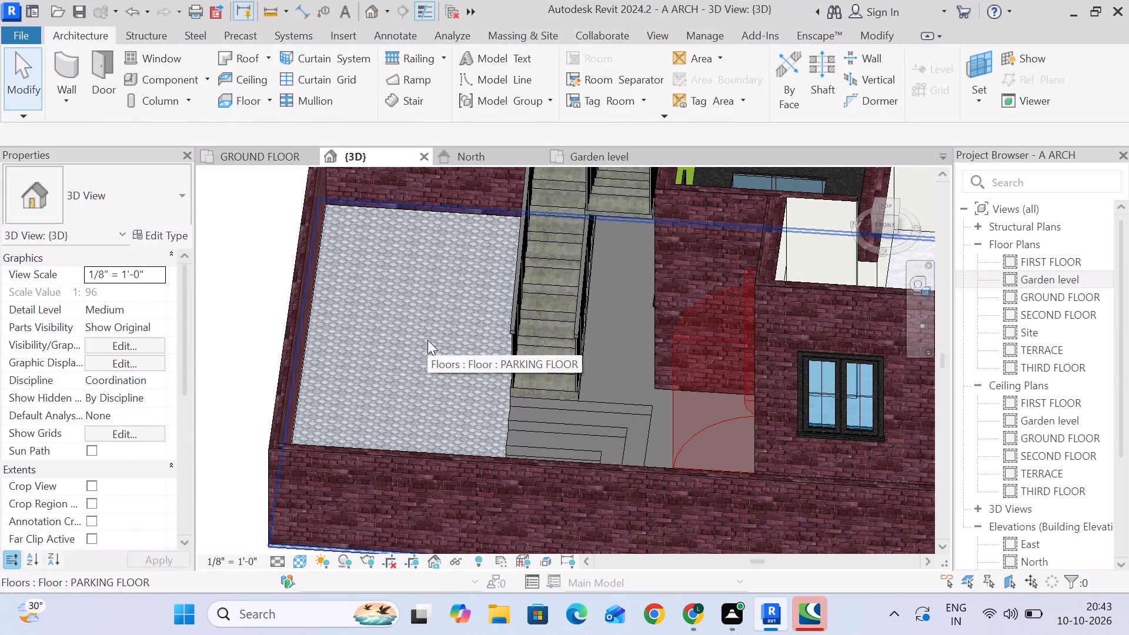
Inspect the rescaled diamond pattern on the yard floor and around the stair and entrance steps in the 3D view.
{"action": "scroll", "coordinate": [427, 334], "scroll_direction": "up", "scroll_amount": 13}
{"action": "scroll", "coordinate": [429, 335], "scroll_direction": "down", "scroll_amount": 13}
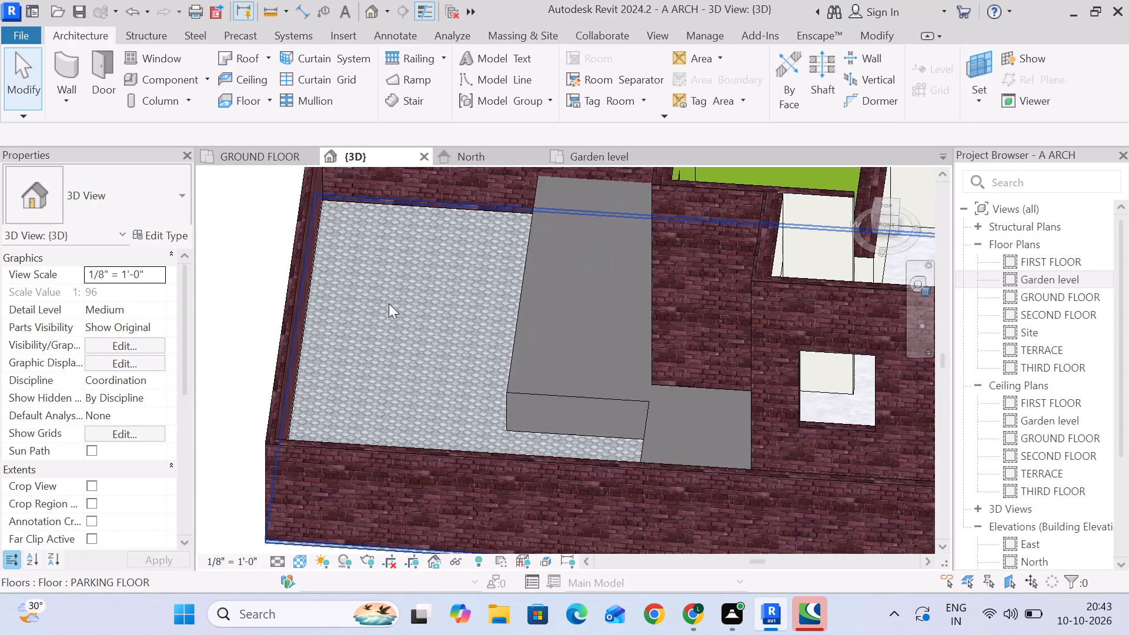
{"action": "scroll", "coordinate": [380, 294], "scroll_direction": "down", "scroll_amount": 4}
{"action": "scroll", "coordinate": [381, 327], "scroll_direction": "up", "scroll_amount": 6}
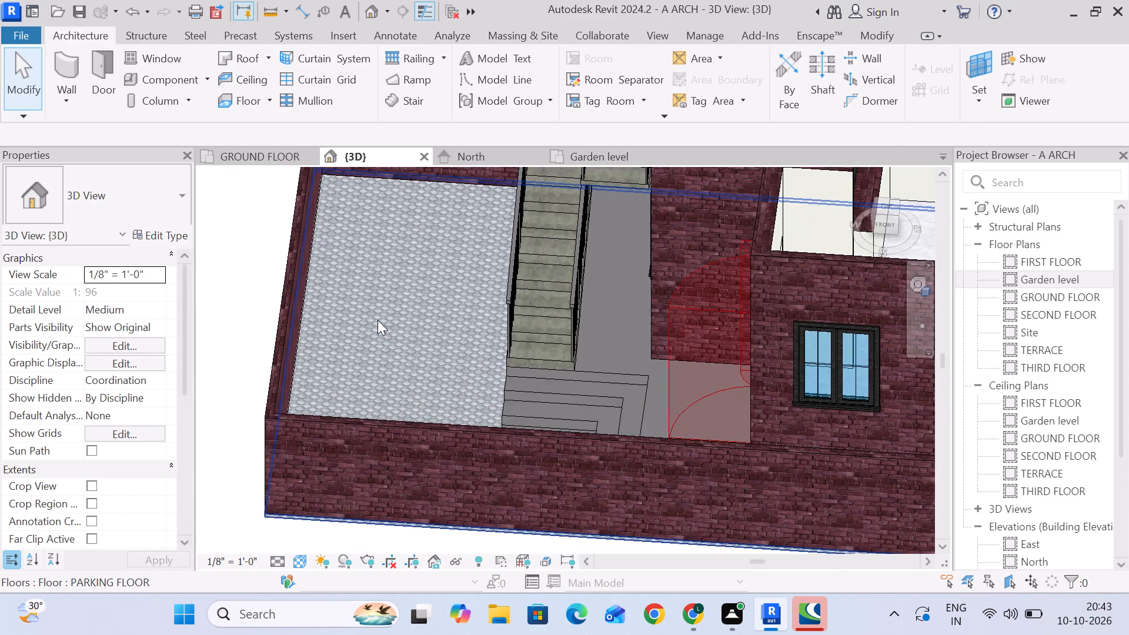
{"action": "middle_click_drag", "start_coordinate": [377, 319], "coordinate": [437, 422], "text": "shift"}
{"action": "scroll", "coordinate": [443, 419], "scroll_direction": "down", "scroll_amount": 5}
{"action": "middle_click_drag", "start_coordinate": [445, 425], "coordinate": [374, 235]}
{"action": "scroll", "coordinate": [410, 368], "scroll_direction": "down", "scroll_amount": 2}
{"action": "middle_click_drag", "start_coordinate": [410, 373], "coordinate": [465, 410], "text": "shift"}
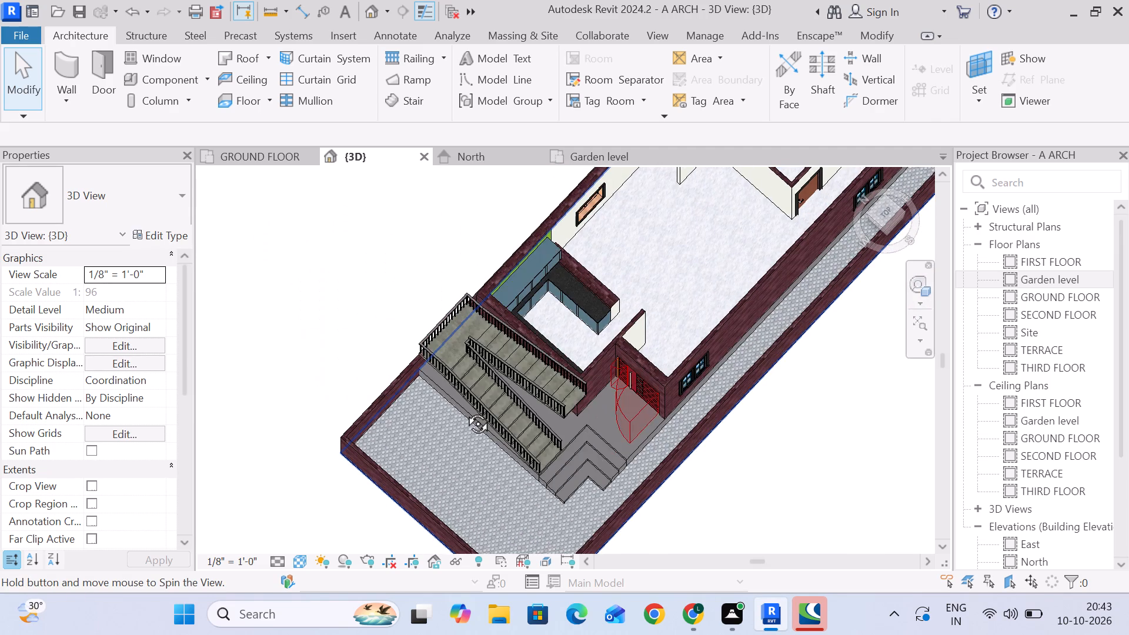
{"action": "middle_click_drag", "start_coordinate": [465, 410], "coordinate": [378, 265], "text": "shift"}
{"action": "scroll", "coordinate": [372, 255], "scroll_direction": "up", "scroll_amount": 6}
{"action": "middle_click_drag", "start_coordinate": [370, 258], "coordinate": [403, 397]}
{"action": "scroll", "coordinate": [420, 357], "scroll_direction": "down", "scroll_amount": 4}
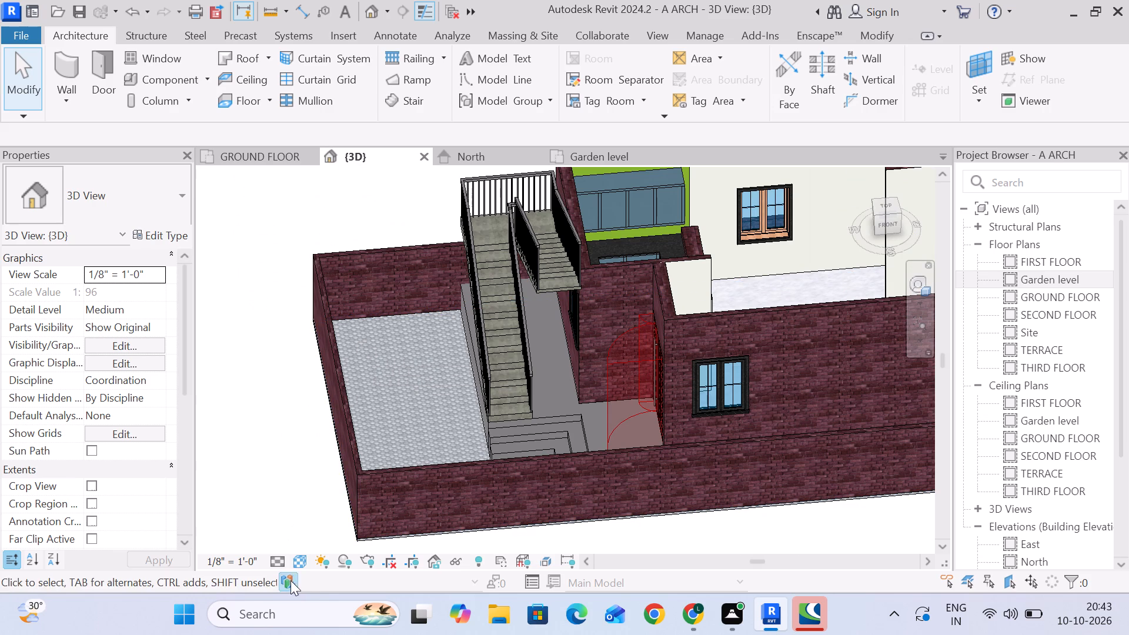
Switch the 3D view to a shaded visual style without material textures.
{"action": "left_click", "coordinate": [297, 564]}
{"action": "left_click", "coordinate": [319, 496]}
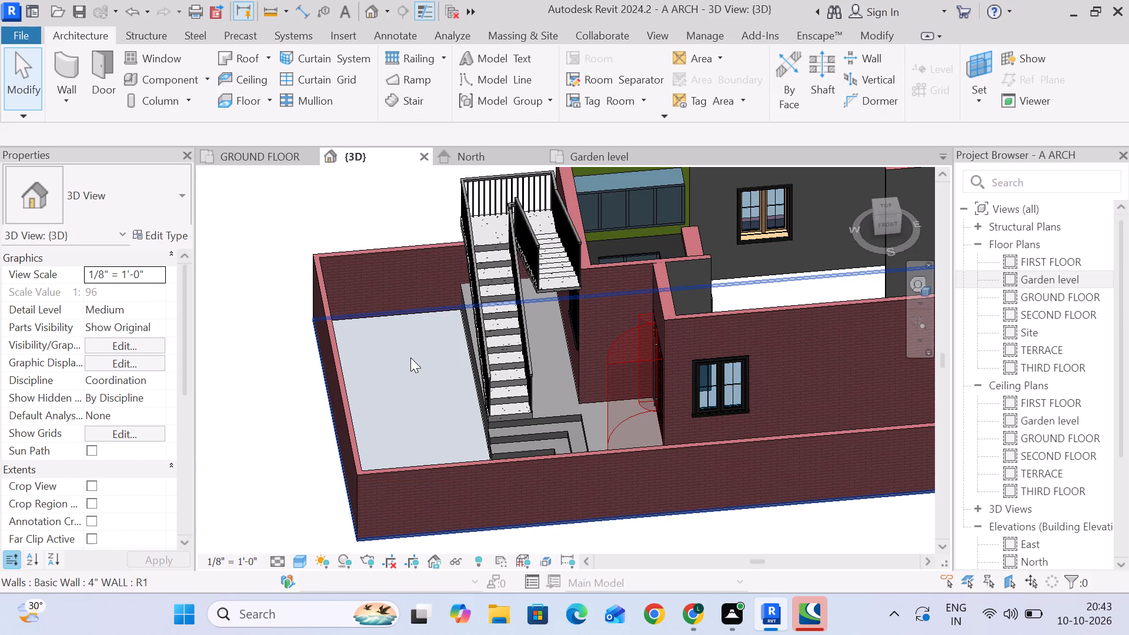
In the GROUND FLOOR plan, draw a 4" WALL about 8'-5 1/2" long across the parking floor, from the outer compound wall to the stair-side floor edge.
{"action": "left_click", "coordinate": [258, 161]}
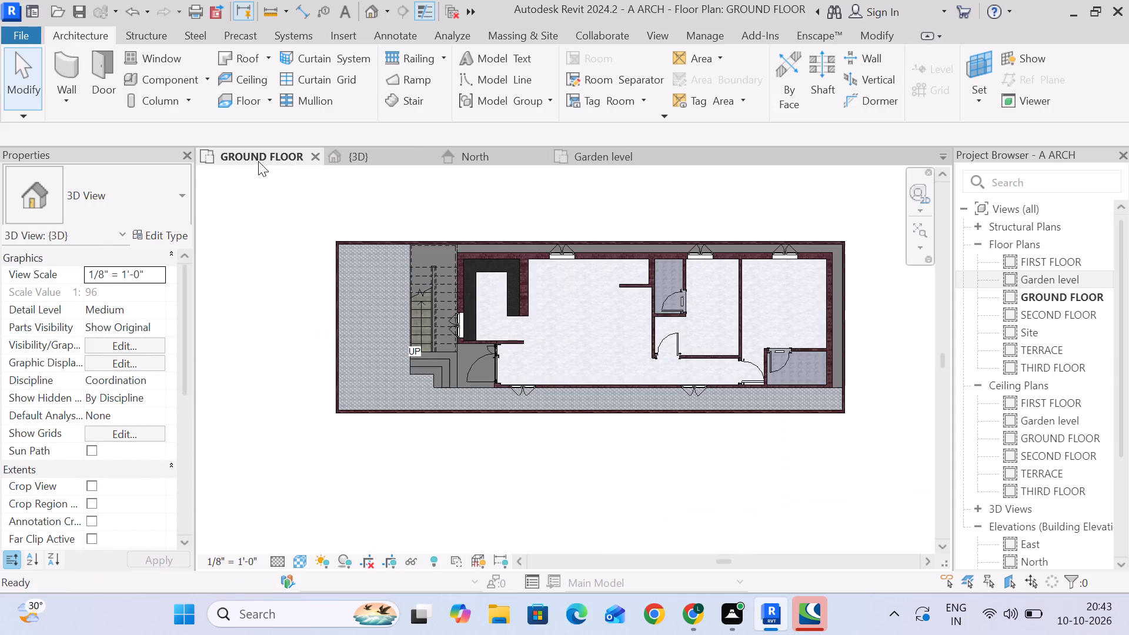
{"action": "scroll", "coordinate": [574, 345], "scroll_direction": "up", "scroll_amount": 4}
{"action": "scroll", "coordinate": [522, 345], "scroll_direction": "down", "scroll_amount": 4}
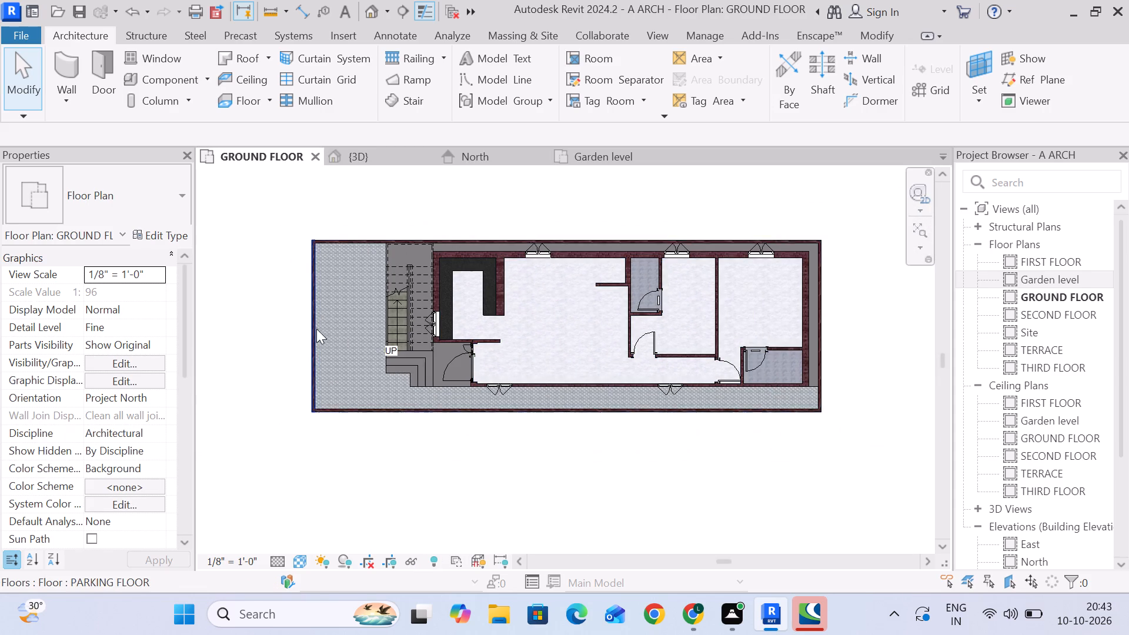
{"action": "scroll", "coordinate": [328, 307], "scroll_direction": "up", "scroll_amount": 4}
{"action": "middle_click_drag", "start_coordinate": [349, 306], "coordinate": [351, 313]}
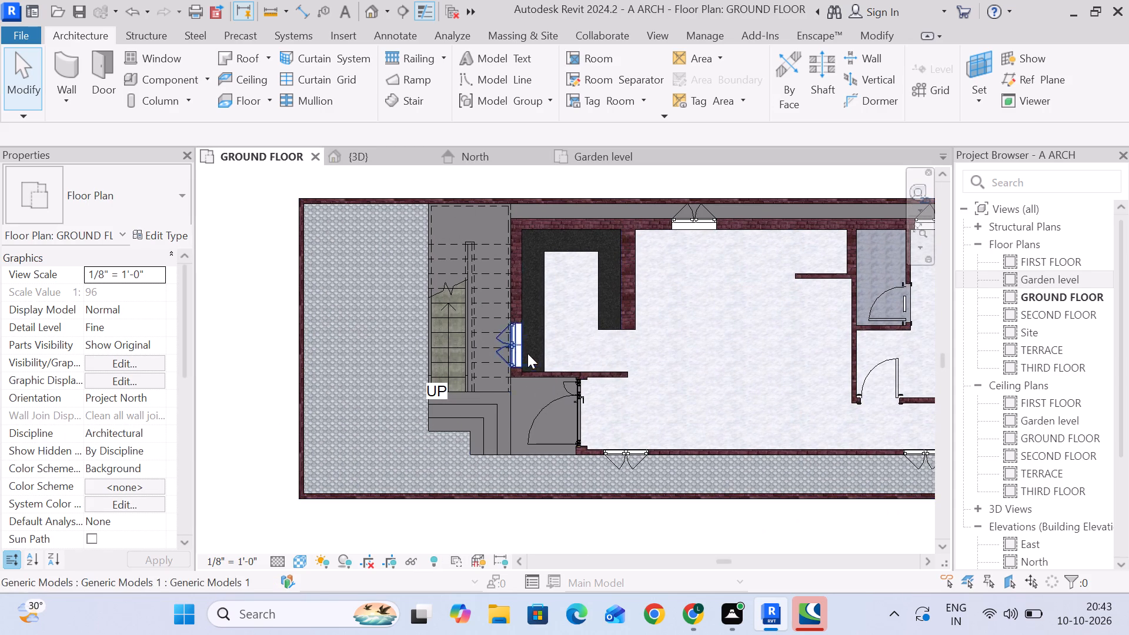
{"action": "middle_click_drag", "start_coordinate": [563, 360], "coordinate": [532, 349]}
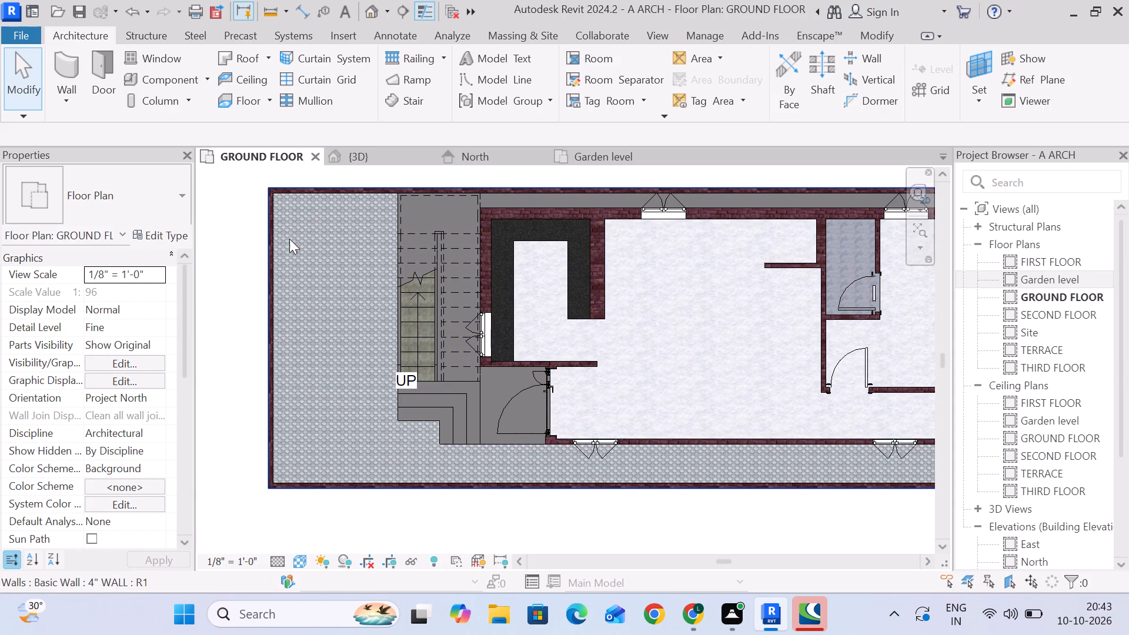
{"action": "middle_click_drag", "start_coordinate": [289, 240], "coordinate": [285, 272]}
{"action": "scroll", "coordinate": [287, 261], "scroll_direction": "up", "scroll_amount": 5}
{"action": "middle_click_drag", "start_coordinate": [364, 298], "coordinate": [354, 303]}
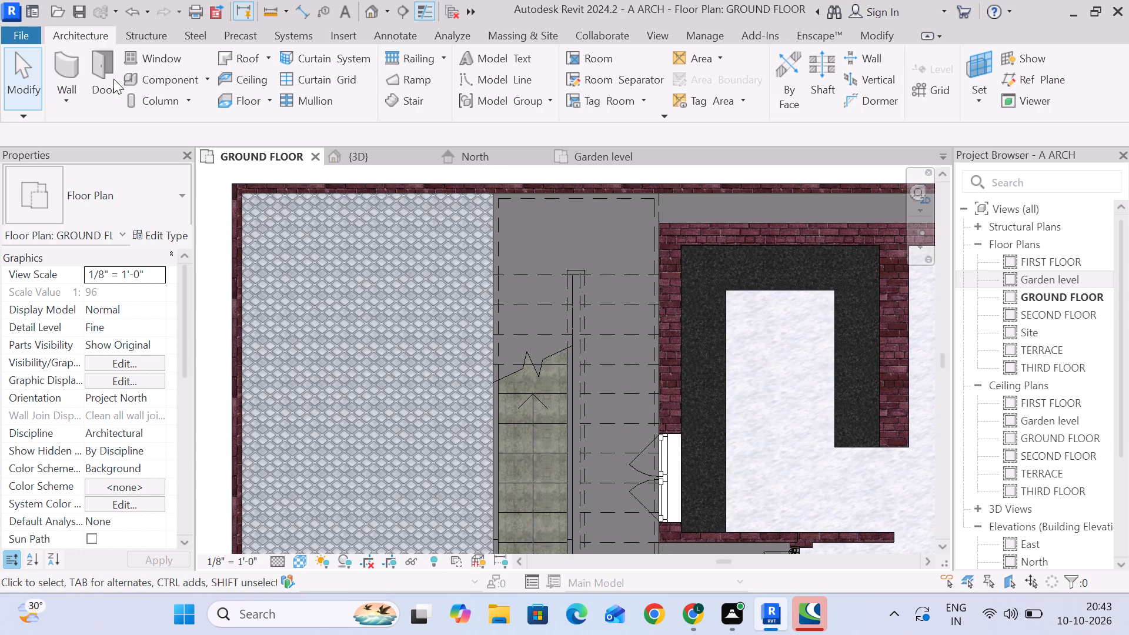
{"action": "left_click", "coordinate": [63, 84]}
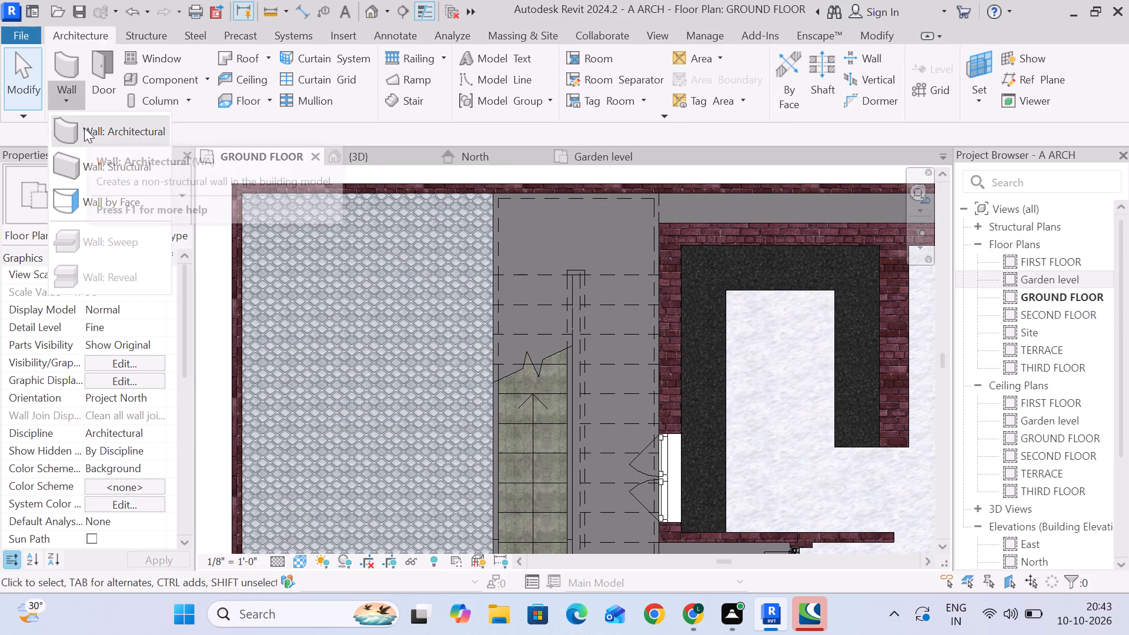
{"action": "left_click", "coordinate": [84, 128]}
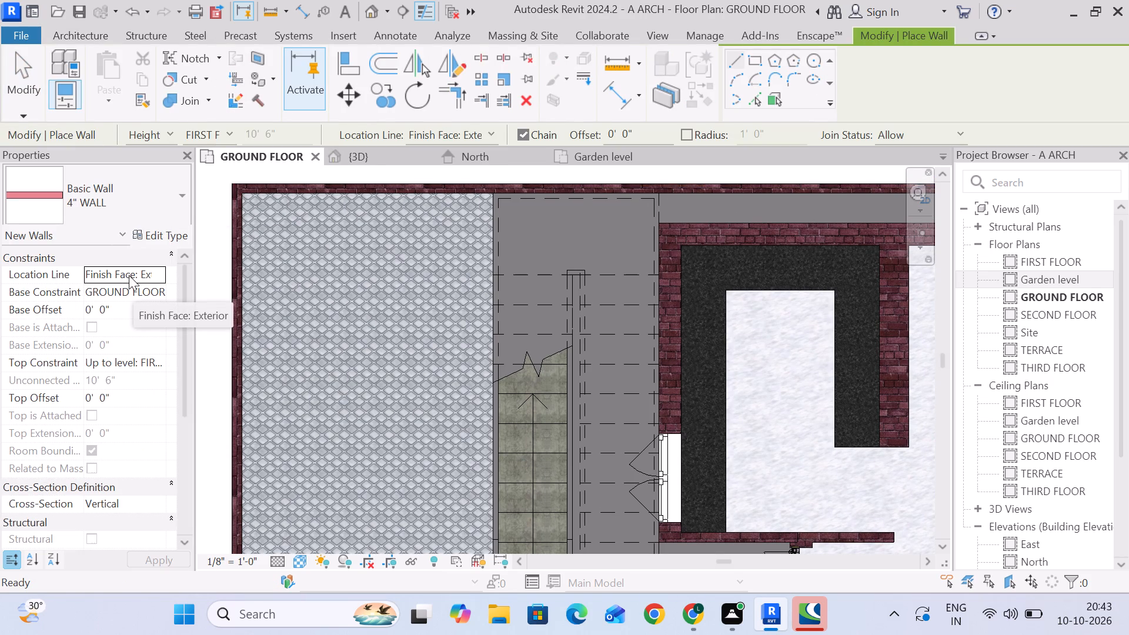
{"action": "left_click", "coordinate": [139, 201]}
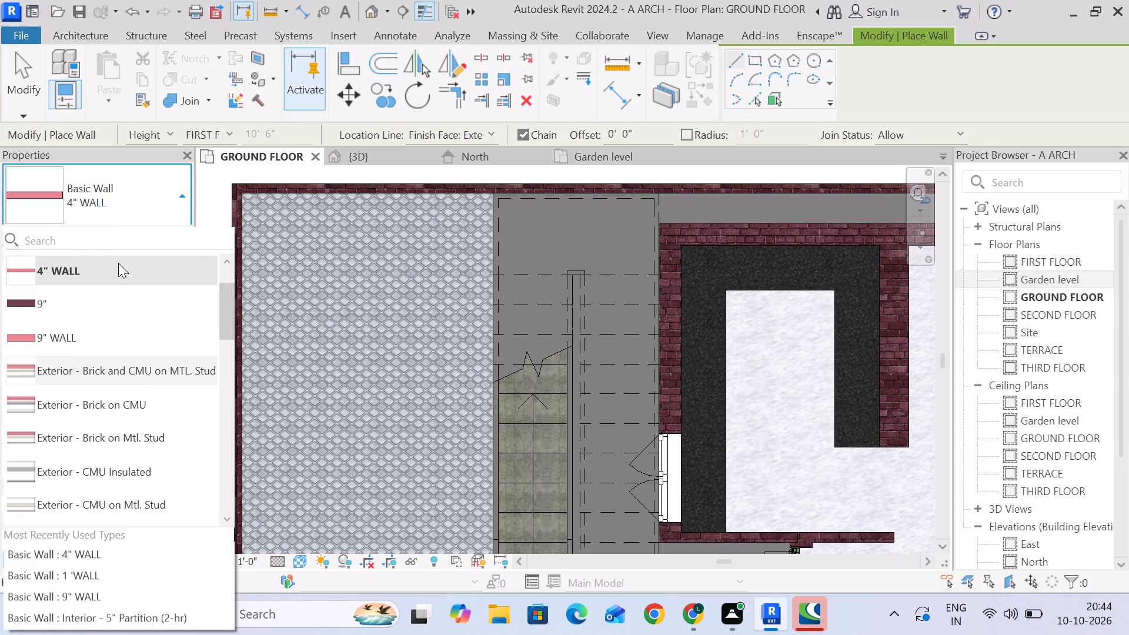
{"action": "left_click", "coordinate": [116, 270]}
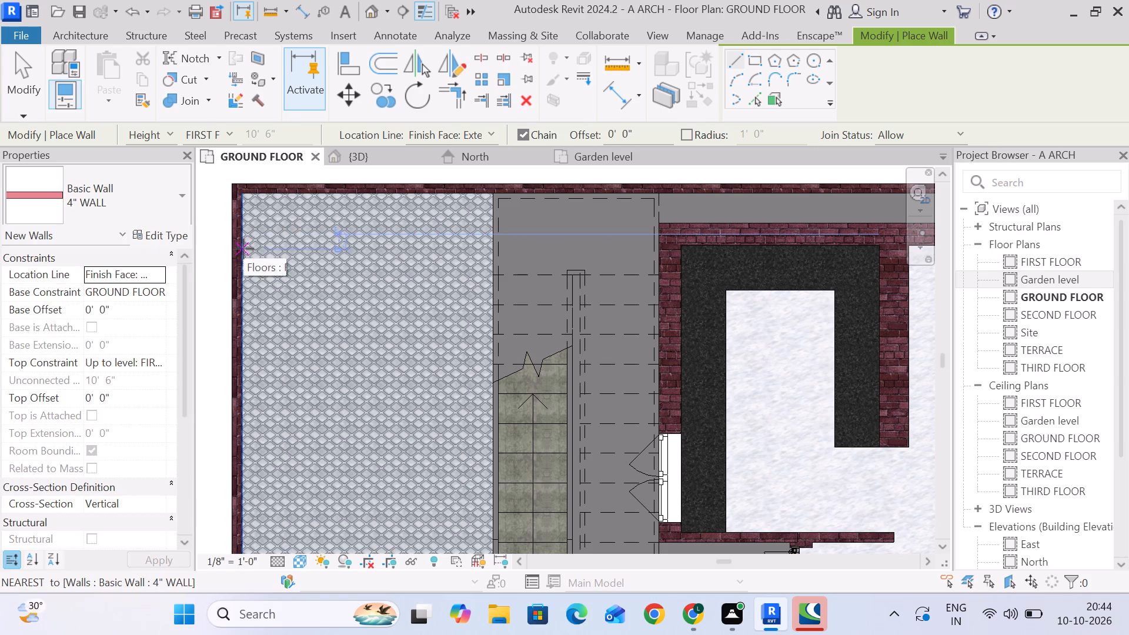
{"action": "scroll", "coordinate": [249, 249], "scroll_direction": "up", "scroll_amount": 4}
{"action": "left_click", "coordinate": [235, 249]}
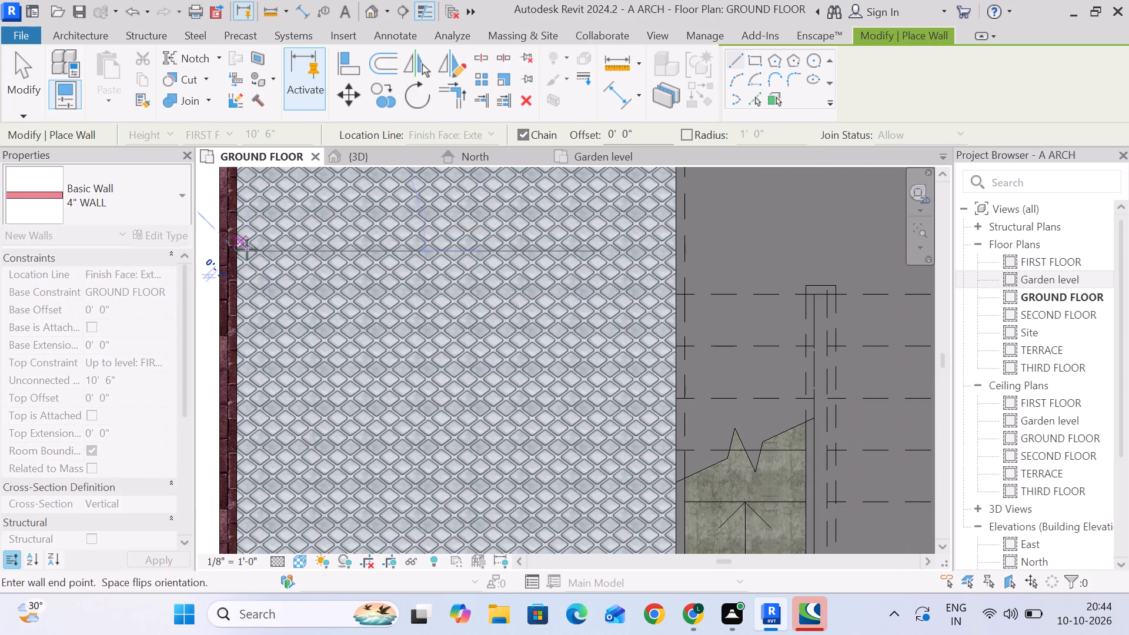
{"action": "left_click", "coordinate": [672, 255]}
{"action": "scroll", "coordinate": [669, 288], "scroll_direction": "down", "scroll_amount": 4}
{"action": "left_click", "coordinate": [12, 78]}
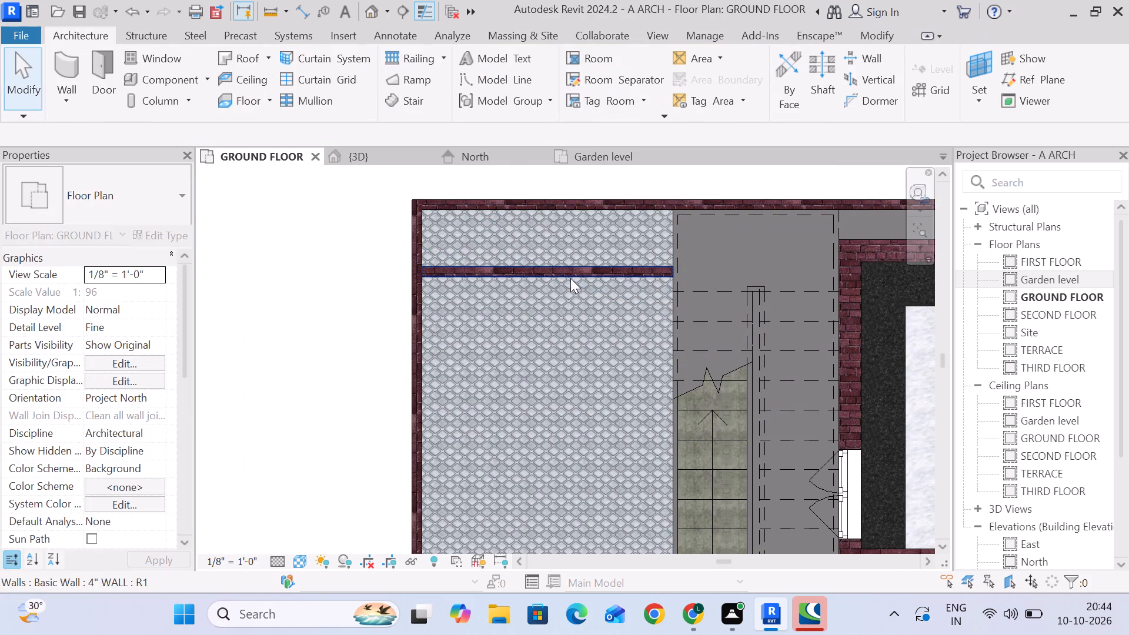
Place an aligned dimension between the outer compound wall's inner face and the near face of the new 4" yard wall.
{"action": "left_click", "coordinate": [567, 267]}
{"action": "scroll", "coordinate": [405, 267], "scroll_direction": "up", "scroll_amount": 4}
{"action": "middle_click_drag", "start_coordinate": [643, 266], "coordinate": [462, 293]}
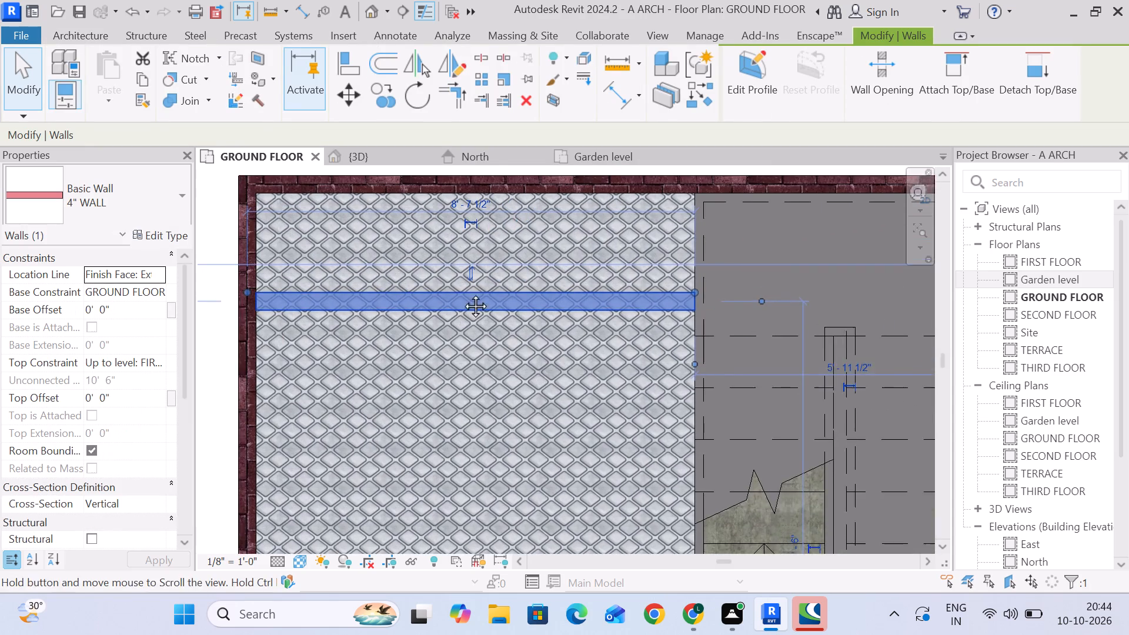
{"action": "middle_click_drag", "start_coordinate": [462, 293], "coordinate": [472, 293]}
{"action": "scroll", "coordinate": [459, 290], "scroll_direction": "down", "scroll_amount": 2}
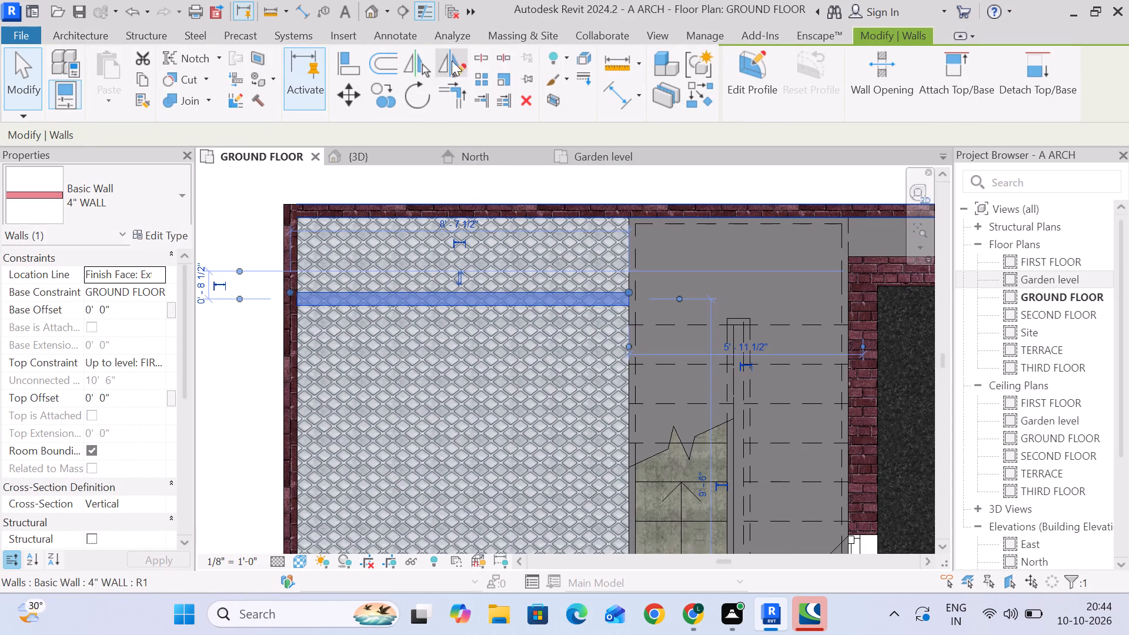
{"action": "left_click", "coordinate": [378, 31]}
{"action": "left_click", "coordinate": [82, 81]}
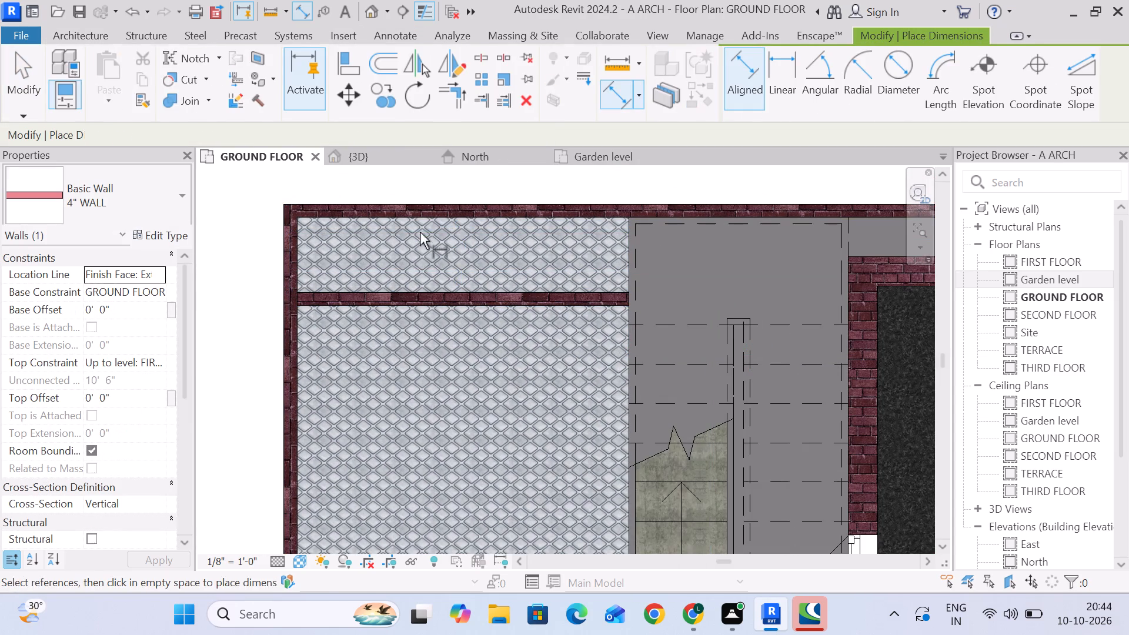
{"action": "left_click", "coordinate": [421, 220]}
{"action": "left_click", "coordinate": [422, 289]}
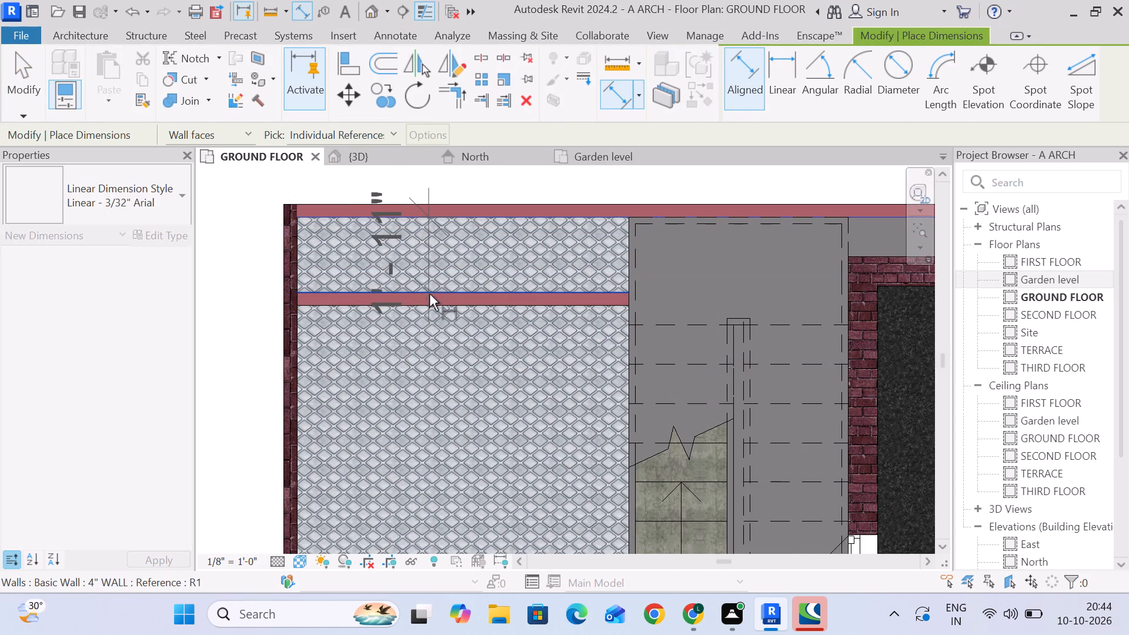
{"action": "left_click", "coordinate": [440, 265]}
{"action": "scroll", "coordinate": [476, 268], "scroll_direction": "down", "scroll_amount": 4}
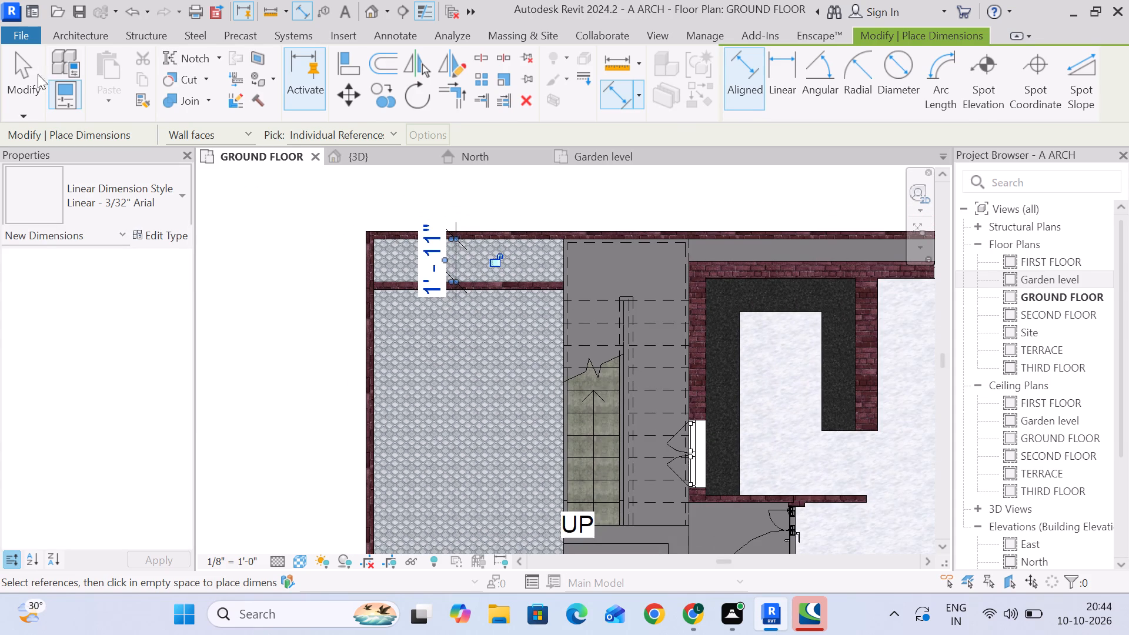
{"action": "left_click", "coordinate": [25, 76]}
Set the gap between the 4" yard wall and the outer compound wall to 2'.
{"action": "scroll", "coordinate": [574, 300], "scroll_direction": "up", "scroll_amount": 3}
{"action": "scroll", "coordinate": [376, 235], "scroll_direction": "up", "scroll_amount": 4}
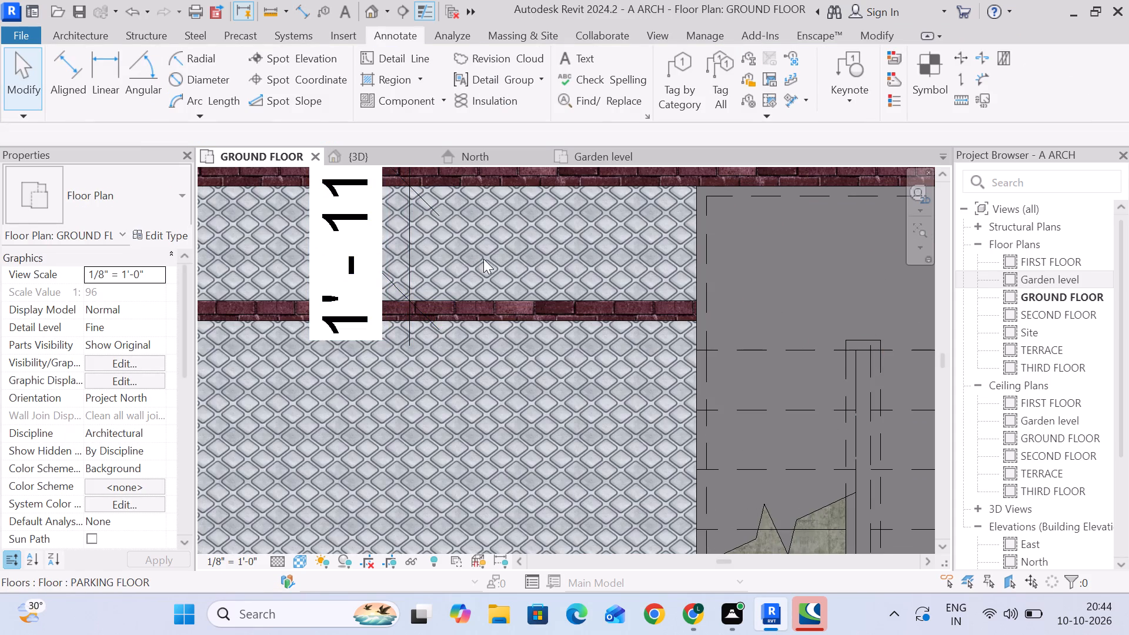
{"action": "left_click", "coordinate": [505, 312]}
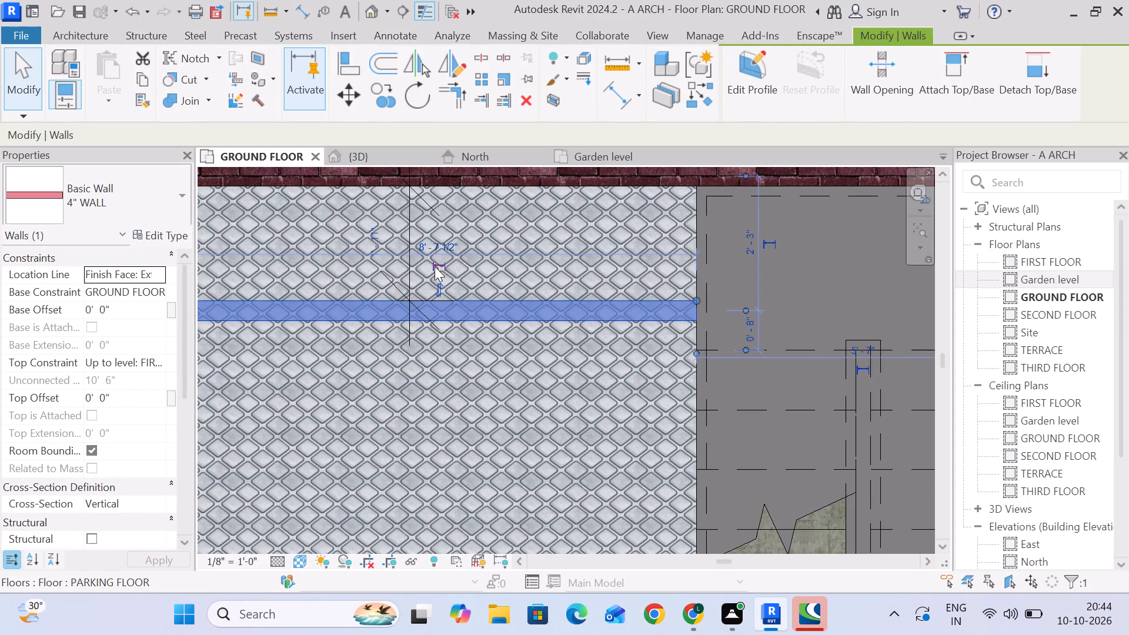
{"action": "scroll", "coordinate": [427, 240], "scroll_direction": "down", "scroll_amount": 3}
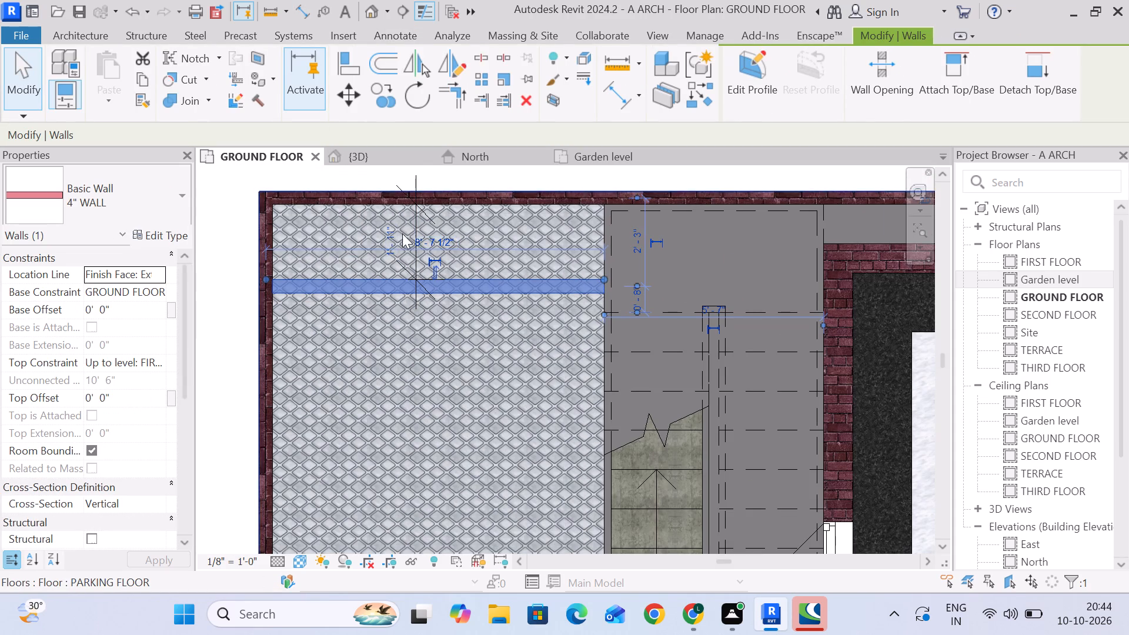
{"action": "left_click", "coordinate": [393, 233]}
{"action": "key", "text": "2"}
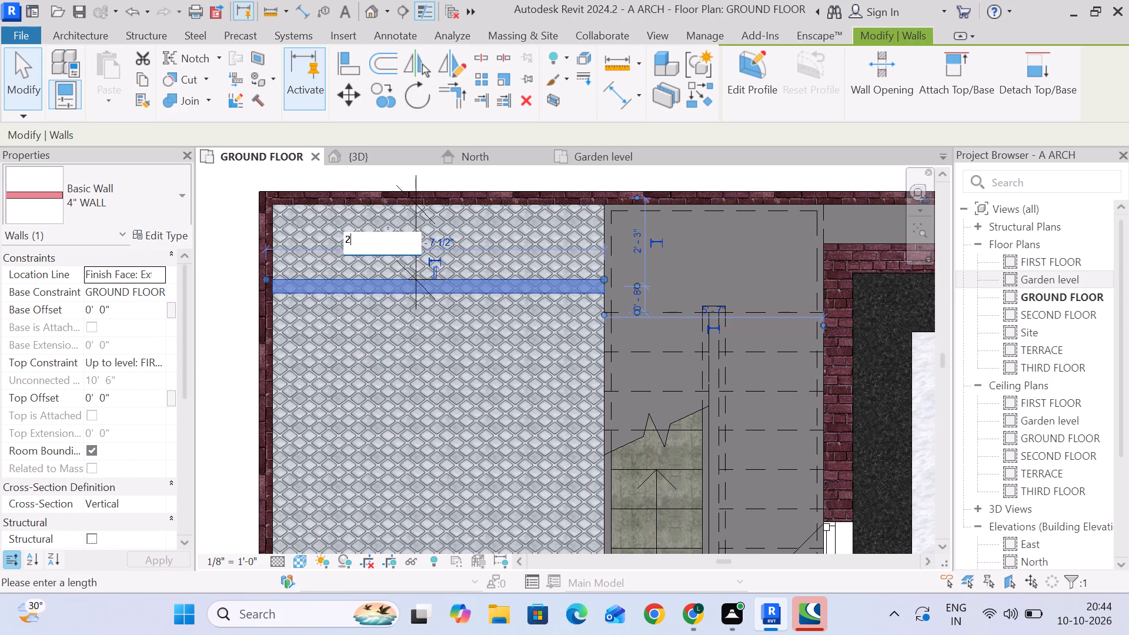
{"action": "key", "text": "apostrophe"}
{"action": "key", "text": "Return"}
{"action": "scroll", "coordinate": [435, 292], "scroll_direction": "down", "scroll_amount": 4}
{"action": "scroll", "coordinate": [459, 342], "scroll_direction": "down", "scroll_amount": 1}
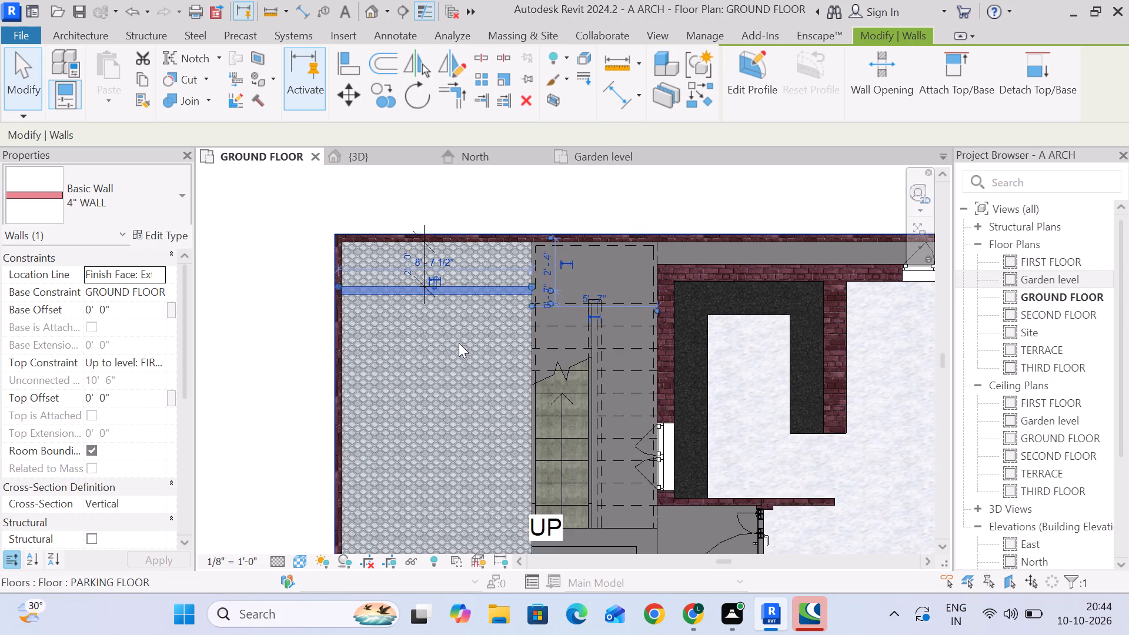
{"action": "scroll", "coordinate": [459, 343], "scroll_direction": "down", "scroll_amount": 2}
{"action": "middle_click_drag", "start_coordinate": [470, 361], "coordinate": [466, 302]}
{"action": "left_click", "coordinate": [336, 272]}
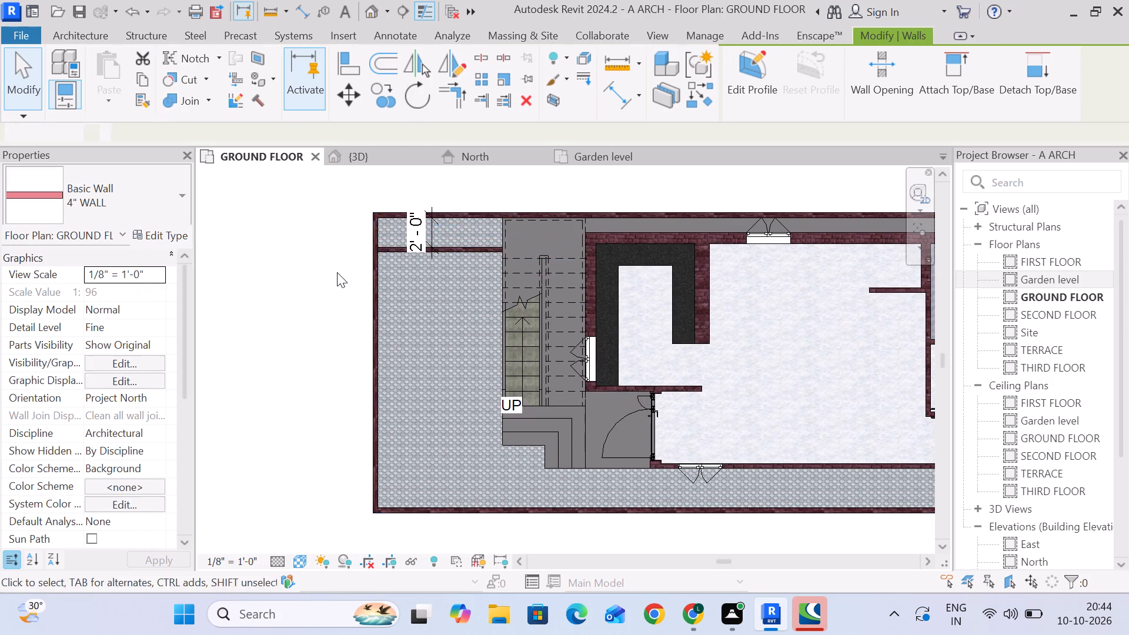
Delete the dimension between the compound wall and the 4" yard wall.
{"action": "scroll", "coordinate": [410, 231], "scroll_direction": "up", "scroll_amount": 5}
{"action": "left_click", "coordinate": [447, 235]}
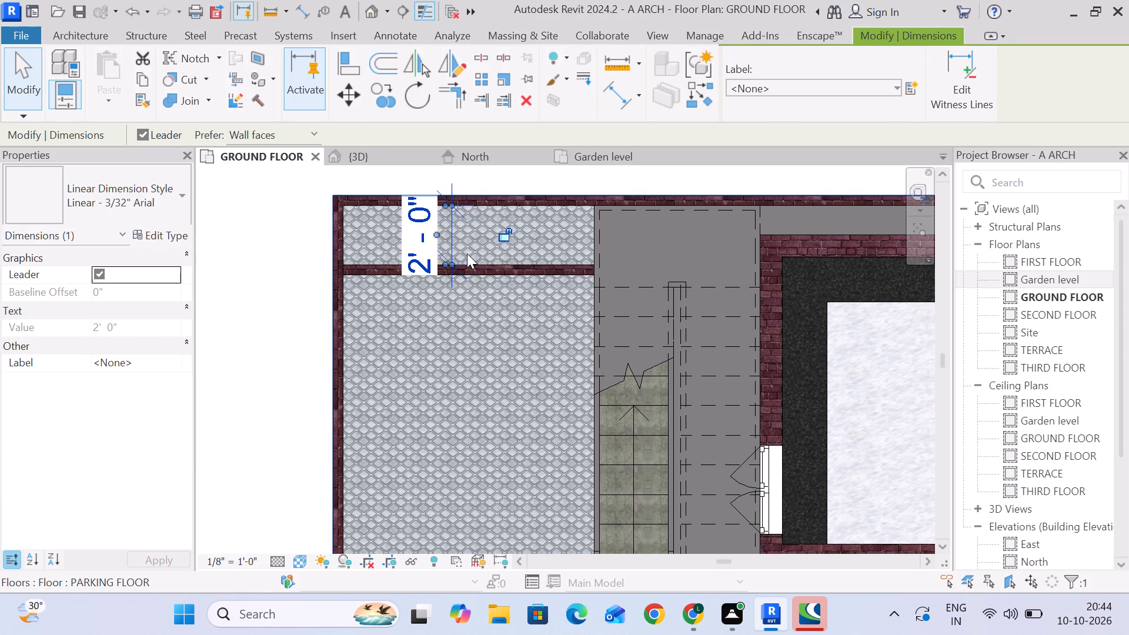
{"action": "key", "text": "Delete"}
Set the 4" yard wall's top constraint to Unconnected with an unconnected height of 2'.
{"action": "scroll", "coordinate": [445, 286], "scroll_direction": "up", "scroll_amount": 4}
{"action": "left_click", "coordinate": [372, 256]}
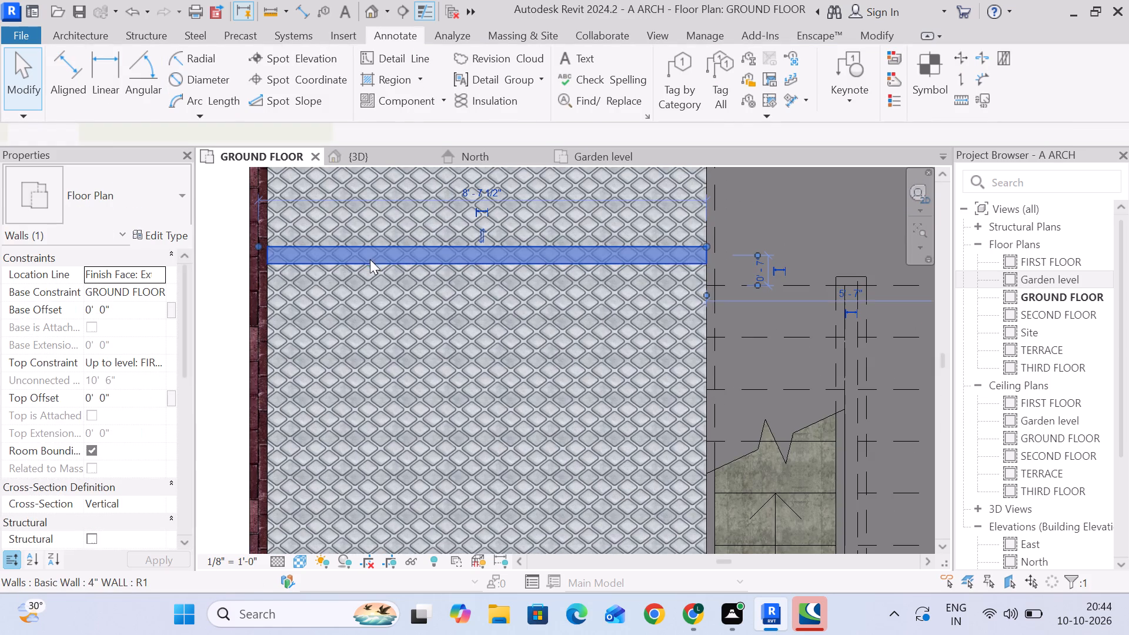
{"action": "left_click", "coordinate": [162, 362]}
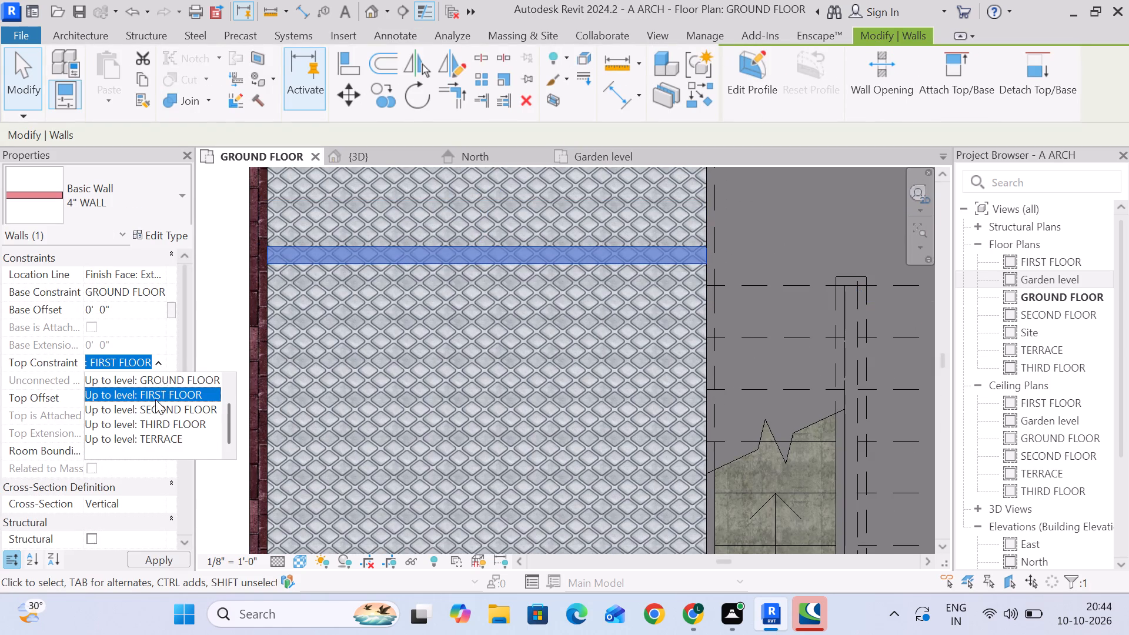
{"action": "scroll", "coordinate": [155, 399], "scroll_direction": "up", "scroll_amount": 7}
{"action": "left_click", "coordinate": [157, 374]}
{"action": "left_click", "coordinate": [137, 382]}
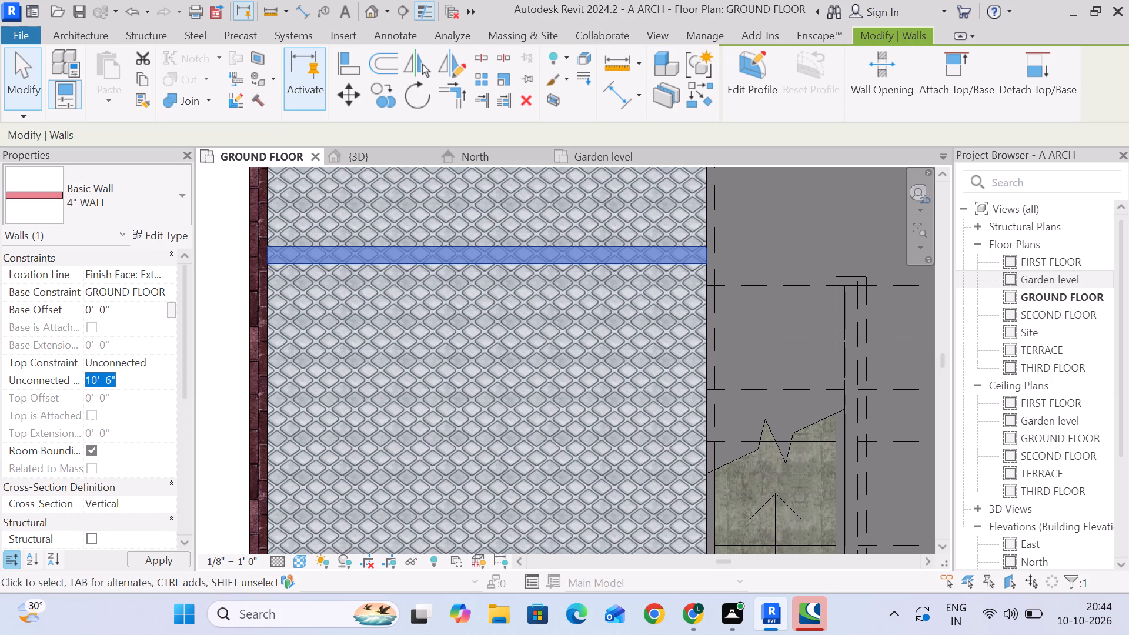
{"action": "type", "text": "2'"}
{"action": "key", "text": "Return"}
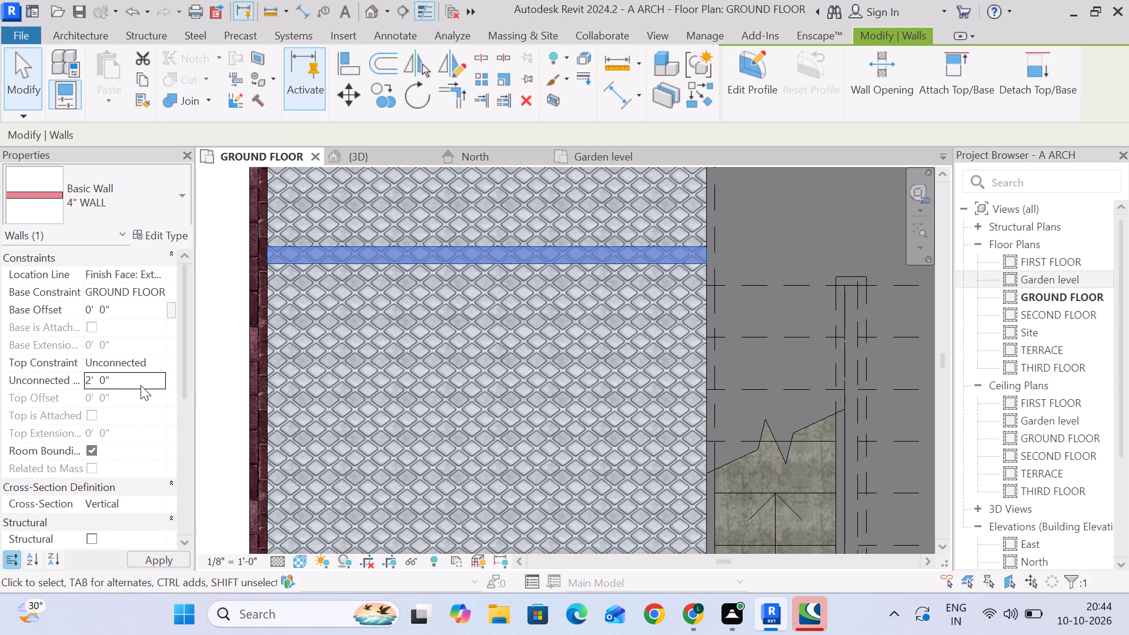
{"action": "left_click", "coordinate": [229, 306]}
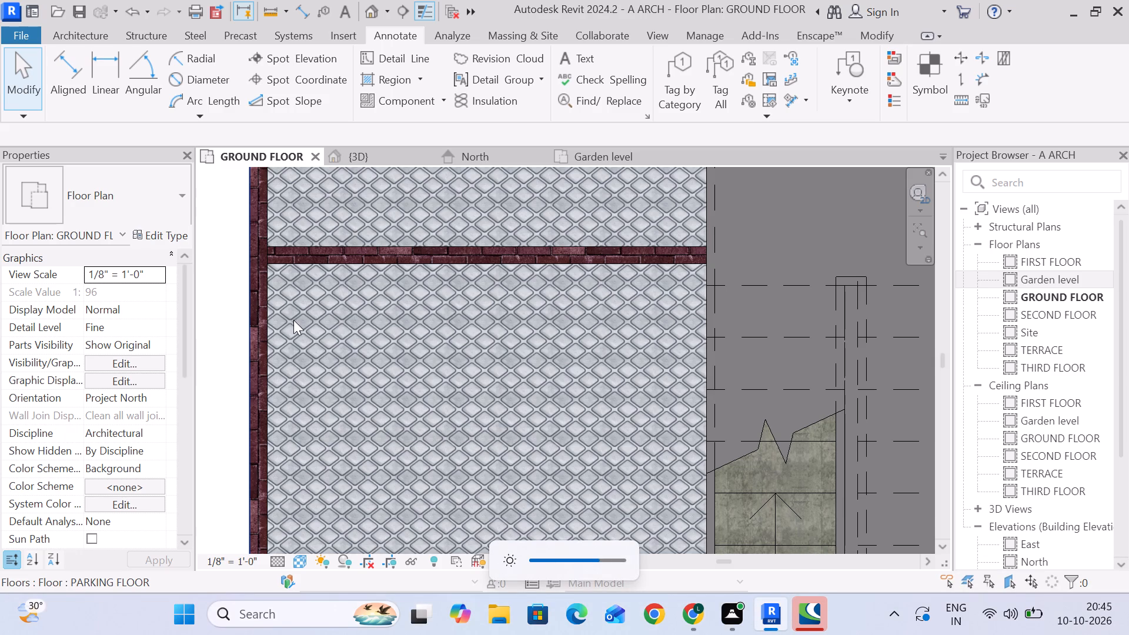
{"action": "left_click", "coordinate": [219, 247]}
In the 3D view, change the base constraint of the low yard wall beside the stair to Garden level.
{"action": "left_click", "coordinate": [382, 153]}
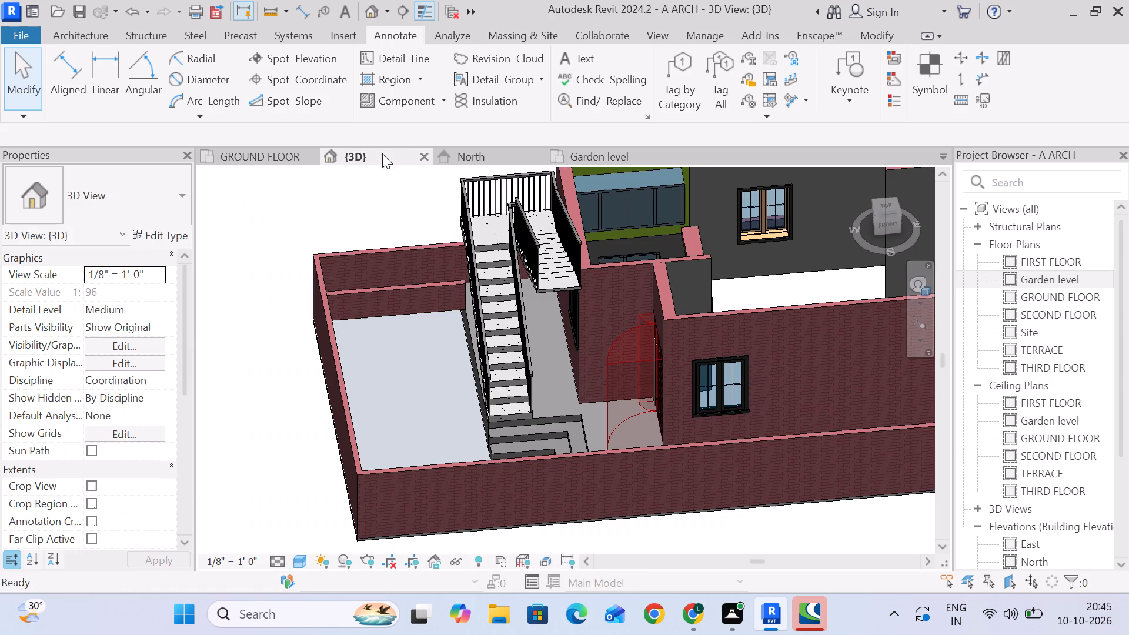
{"action": "scroll", "coordinate": [361, 319], "scroll_direction": "up", "scroll_amount": 1}
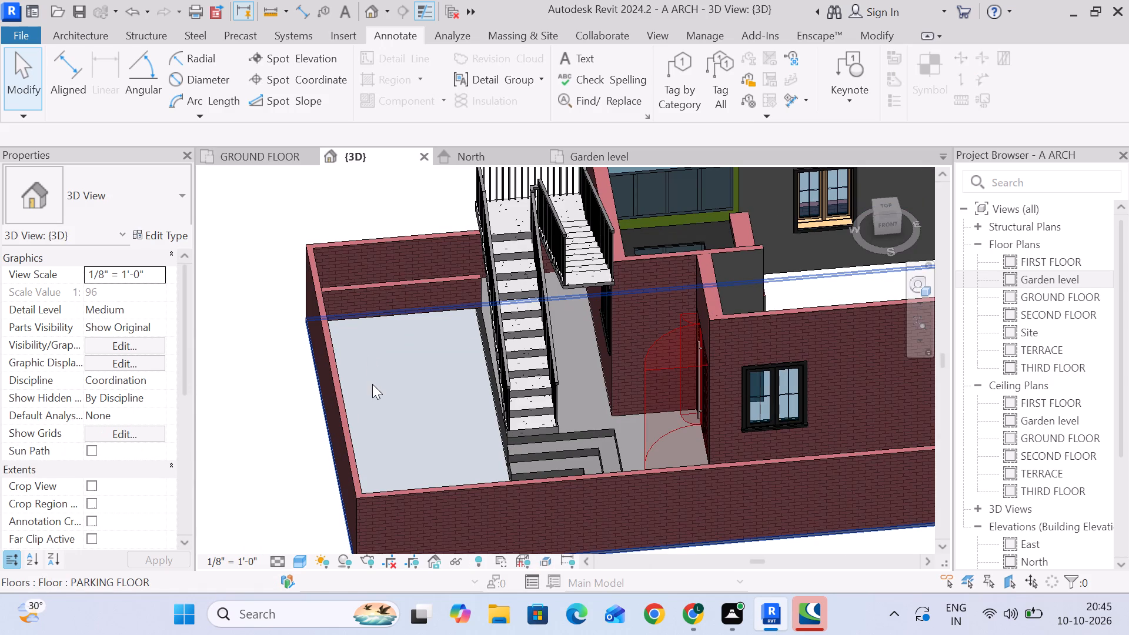
{"action": "scroll", "coordinate": [382, 395], "scroll_direction": "down", "scroll_amount": 1}
{"action": "middle_click_drag", "start_coordinate": [382, 395], "coordinate": [466, 445], "text": "shift"}
{"action": "middle_click_drag", "start_coordinate": [385, 401], "coordinate": [368, 328]}
{"action": "scroll", "coordinate": [382, 386], "scroll_direction": "up", "scroll_amount": 1}
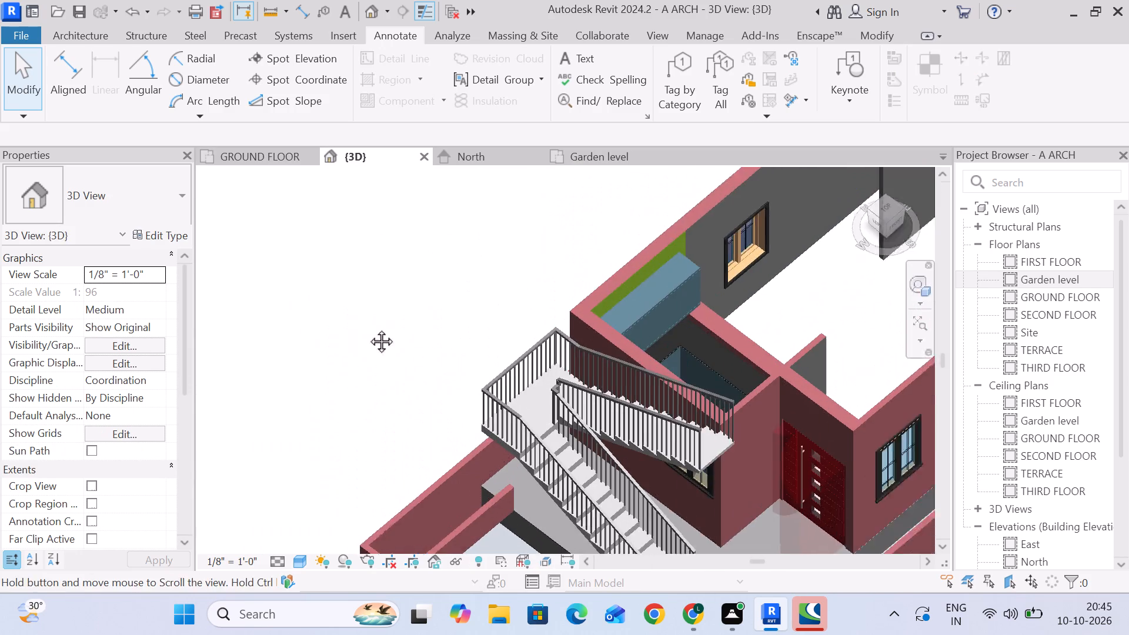
{"action": "middle_click_drag", "start_coordinate": [368, 328], "coordinate": [359, 295]}
{"action": "left_click", "coordinate": [459, 446]}
{"action": "middle_click_drag", "start_coordinate": [487, 483], "coordinate": [393, 357]}
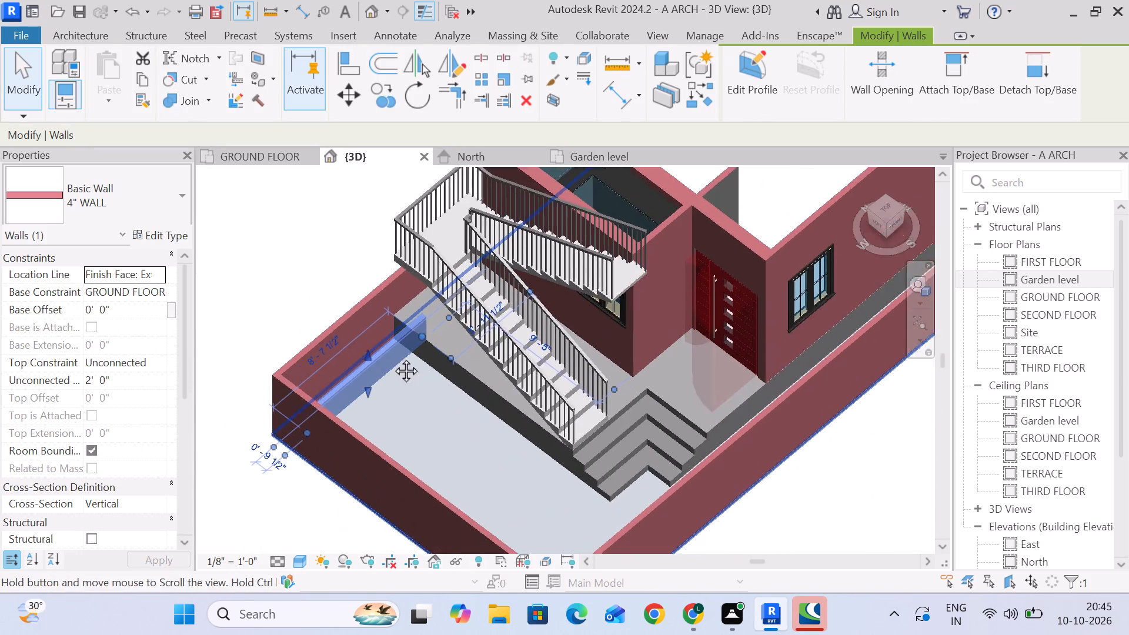
{"action": "middle_click_drag", "start_coordinate": [393, 357], "coordinate": [392, 355]}
{"action": "left_click", "coordinate": [169, 290]}
{"action": "left_click", "coordinate": [154, 292]}
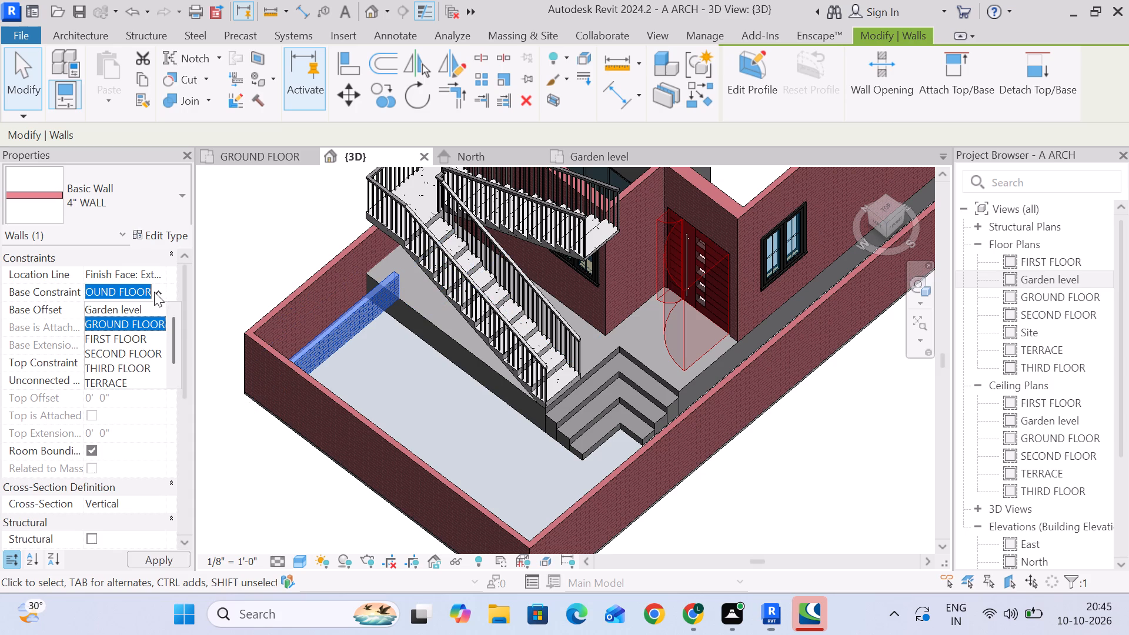
{"action": "scroll", "coordinate": [131, 357], "scroll_direction": "up", "scroll_amount": 4}
{"action": "left_click", "coordinate": [122, 304]}
{"action": "left_click", "coordinate": [244, 264]}
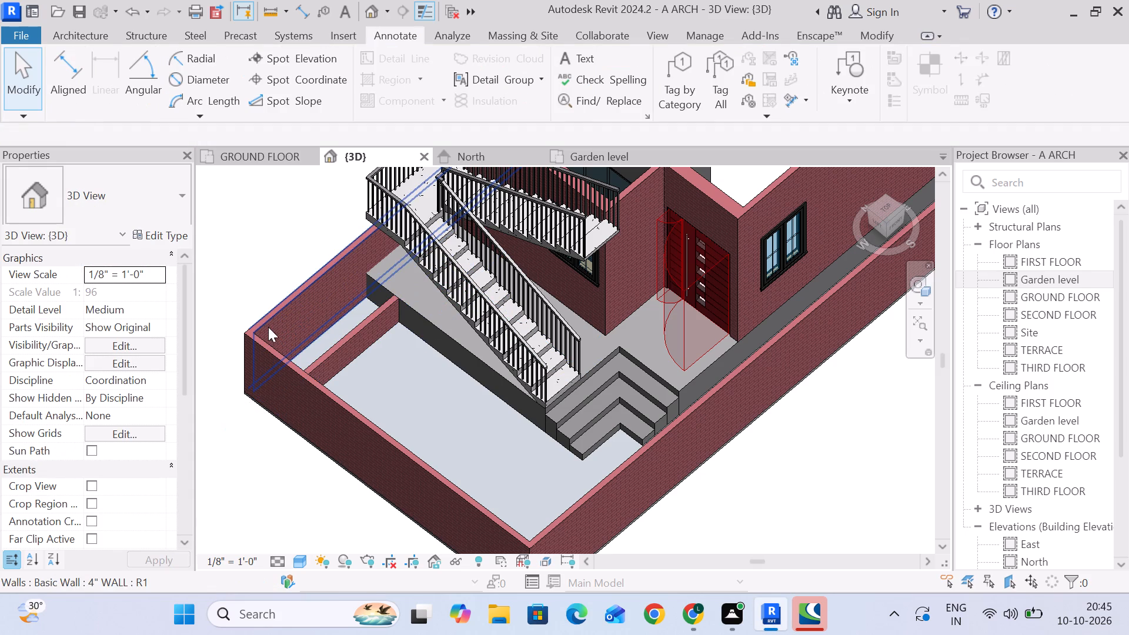
Examine the lowered yard wall, the stair area and the whole house from several sides in the 3D view.
{"action": "middle_click_drag", "start_coordinate": [275, 278], "coordinate": [253, 255]}
{"action": "scroll", "coordinate": [253, 257], "scroll_direction": "down", "scroll_amount": 3}
{"action": "middle_click_drag", "start_coordinate": [253, 262], "coordinate": [253, 263]}
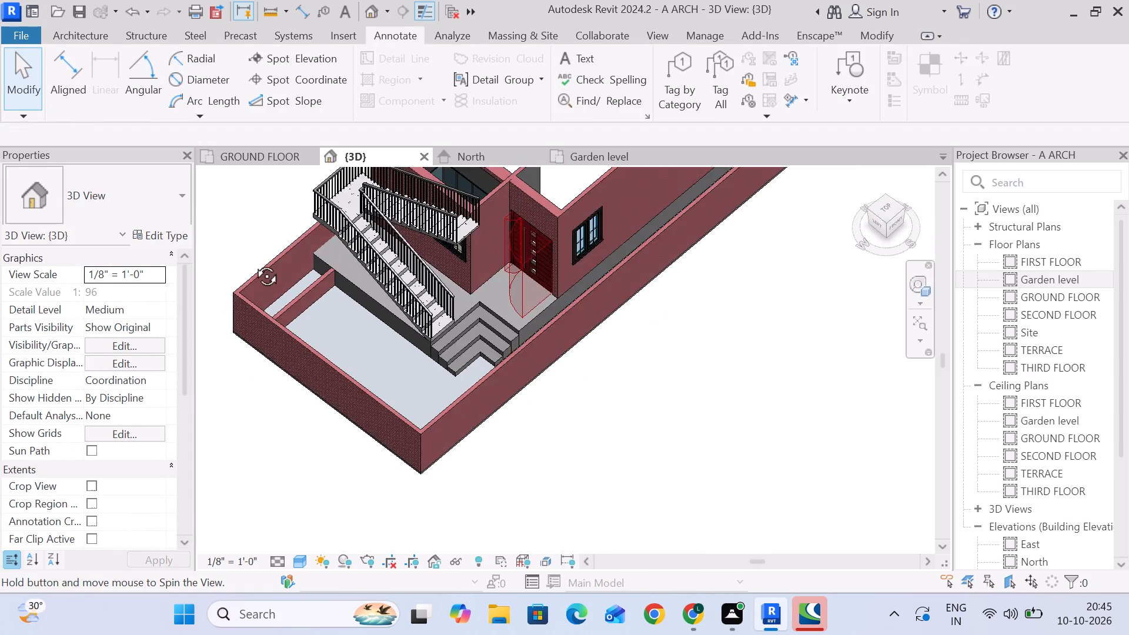
{"action": "middle_click_drag", "start_coordinate": [253, 263], "coordinate": [323, 348]}
{"action": "scroll", "coordinate": [338, 383], "scroll_direction": "down", "scroll_amount": 4}
{"action": "middle_click_drag", "start_coordinate": [338, 389], "coordinate": [255, 266]}
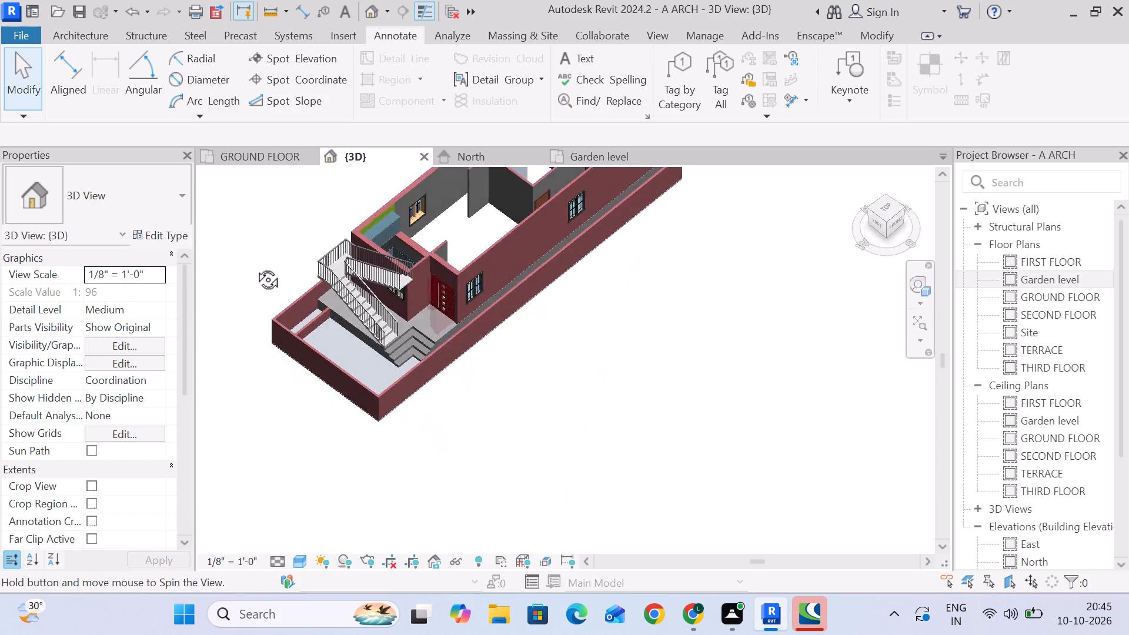
{"action": "middle_click_drag", "start_coordinate": [255, 266], "coordinate": [231, 248]}
{"action": "middle_click_drag", "start_coordinate": [409, 435], "coordinate": [495, 431]}
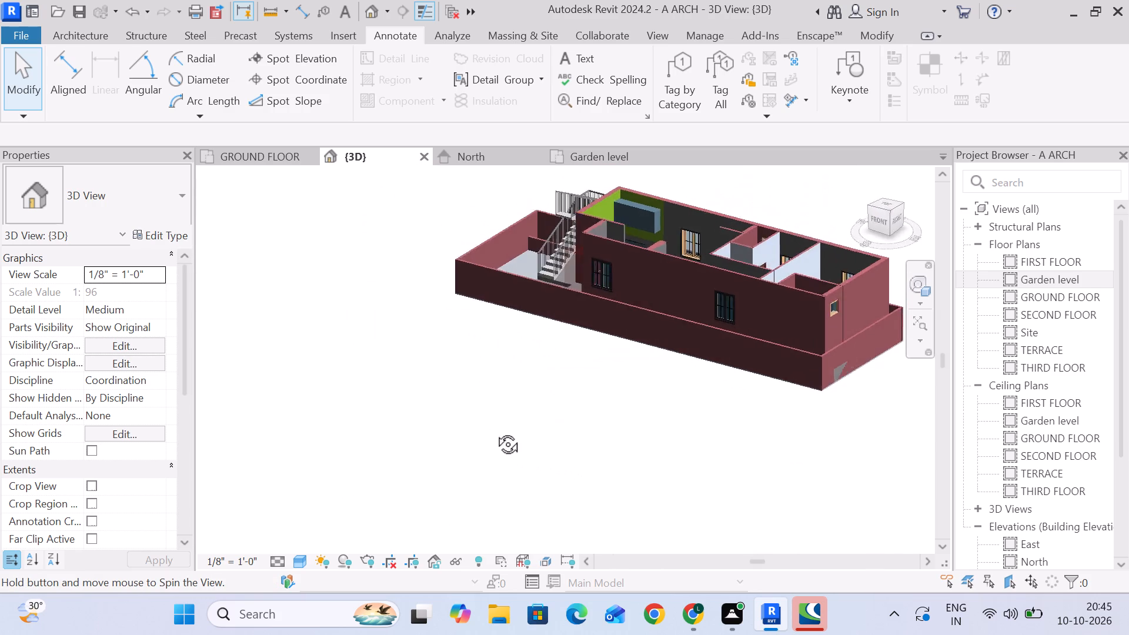
{"action": "middle_click_drag", "start_coordinate": [495, 431], "coordinate": [517, 395]}
{"action": "middle_click_drag", "start_coordinate": [518, 393], "coordinate": [615, 551]}
{"action": "middle_click_drag", "start_coordinate": [446, 483], "coordinate": [404, 429]}
{"action": "scroll", "coordinate": [446, 482], "scroll_direction": "up", "scroll_amount": 1}
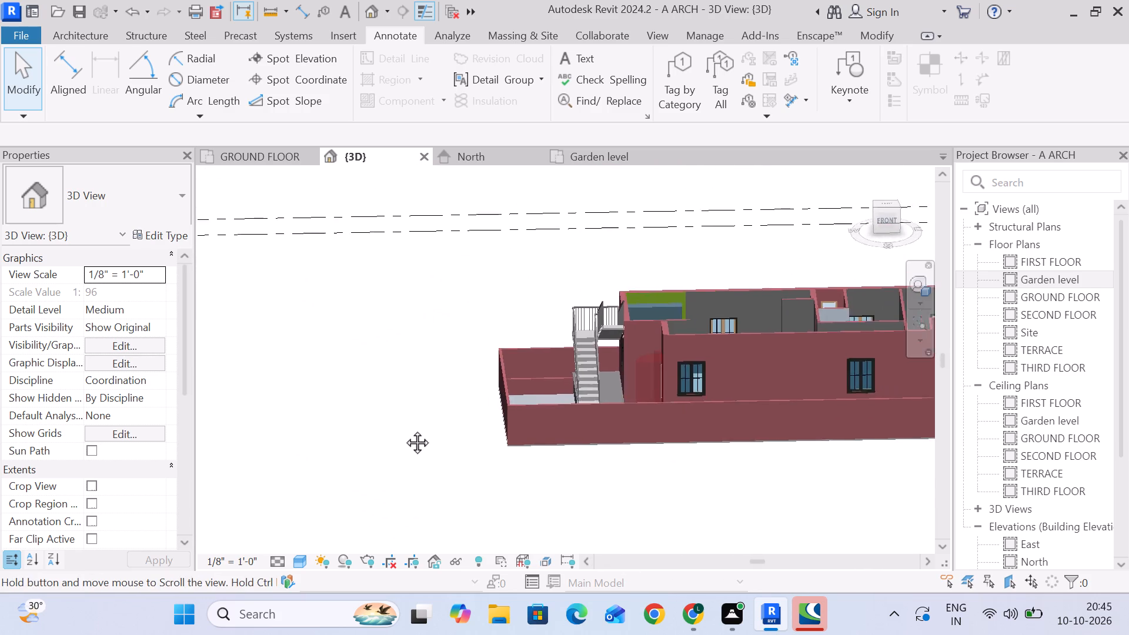
{"action": "middle_click_drag", "start_coordinate": [404, 429], "coordinate": [402, 427]}
{"action": "scroll", "coordinate": [402, 427], "scroll_direction": "down", "scroll_amount": 4}
{"action": "middle_click_drag", "start_coordinate": [435, 409], "coordinate": [435, 478]}
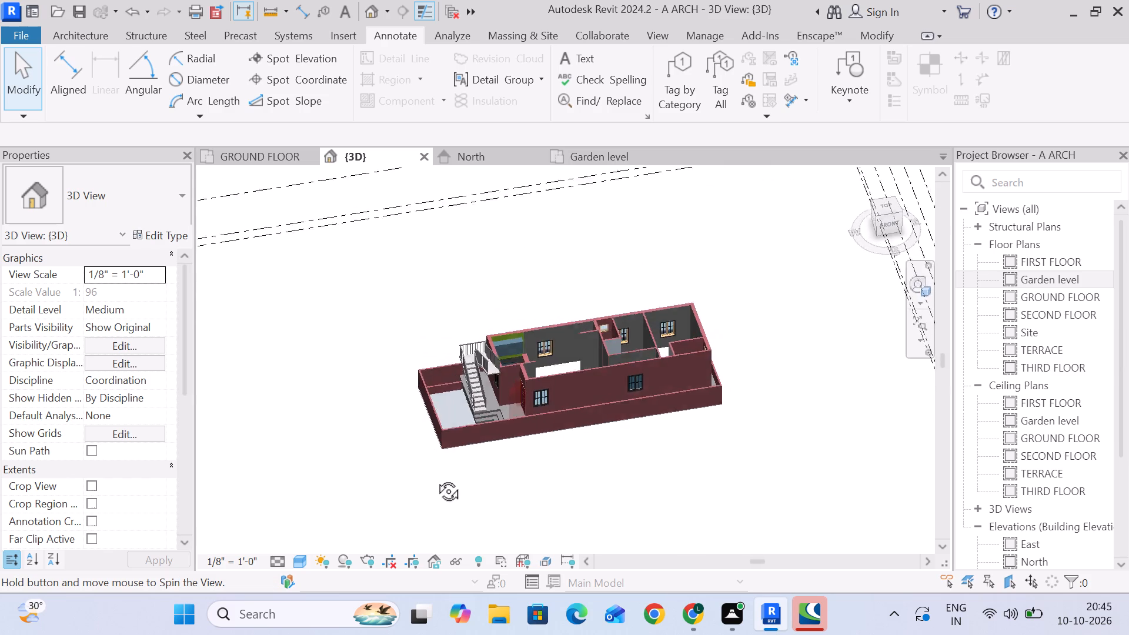
{"action": "middle_click_drag", "start_coordinate": [435, 478], "coordinate": [436, 481]}
{"action": "scroll", "coordinate": [448, 364], "scroll_direction": "up", "scroll_amount": 10}
{"action": "middle_click_drag", "start_coordinate": [472, 482], "coordinate": [388, 415]}
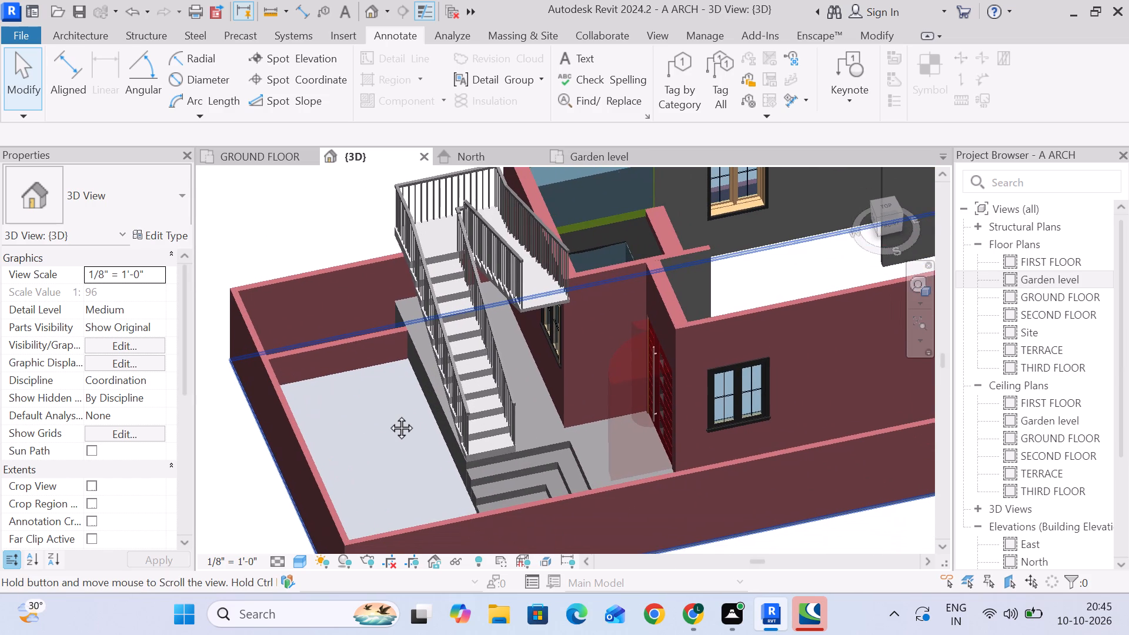
{"action": "middle_click_drag", "start_coordinate": [388, 415], "coordinate": [388, 417]}
Edit the entrance steps' in-place model and sketch a 2' wide rectangular extrusion filling the yard-wall strip in the Garden level plan.
{"action": "left_click", "coordinate": [504, 477]}
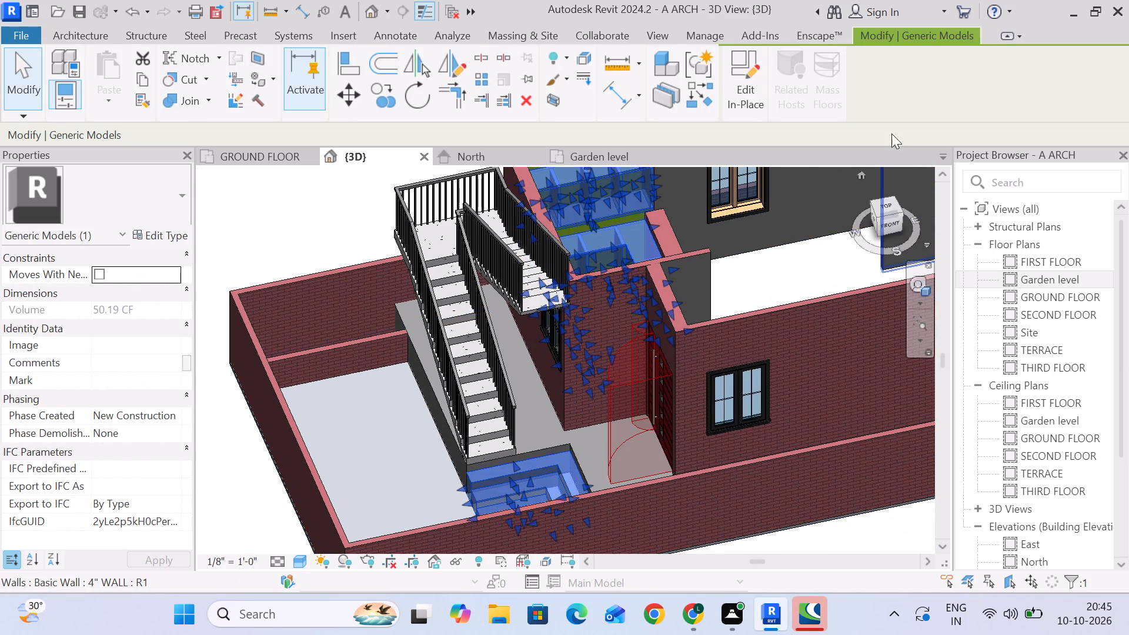
{"action": "left_click", "coordinate": [751, 81]}
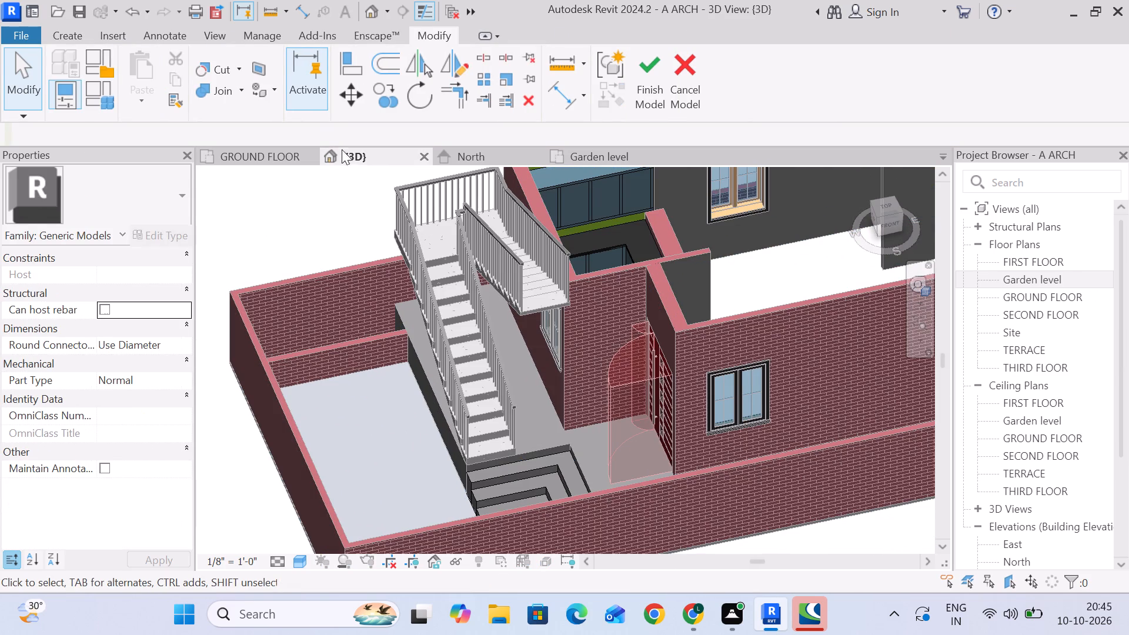
{"action": "left_click", "coordinate": [626, 156]}
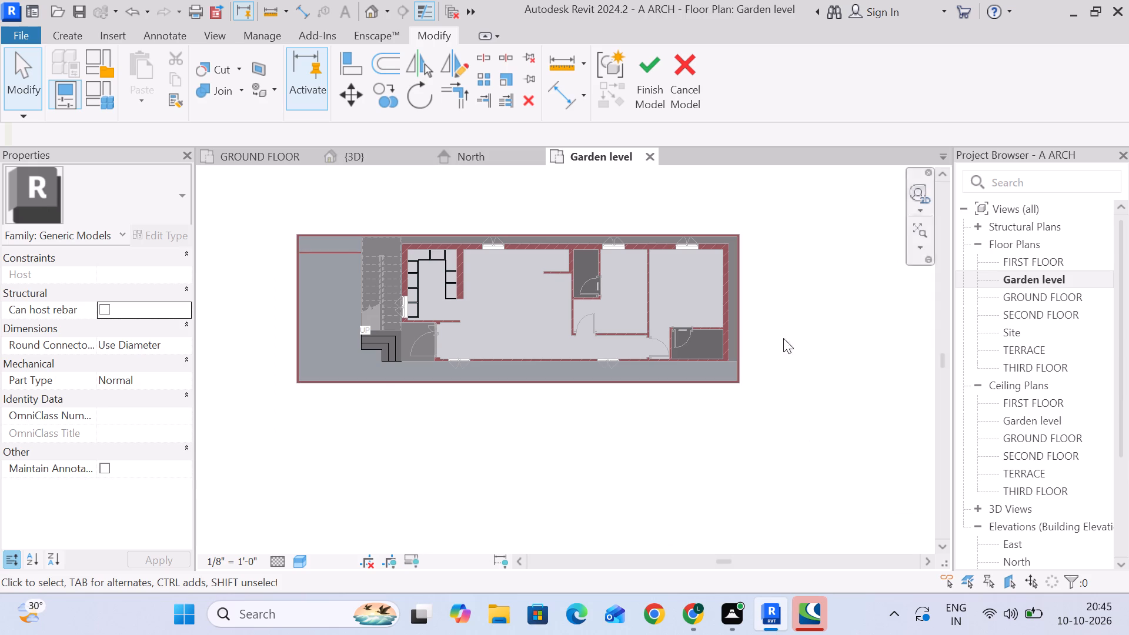
{"action": "left_click", "coordinate": [66, 34]}
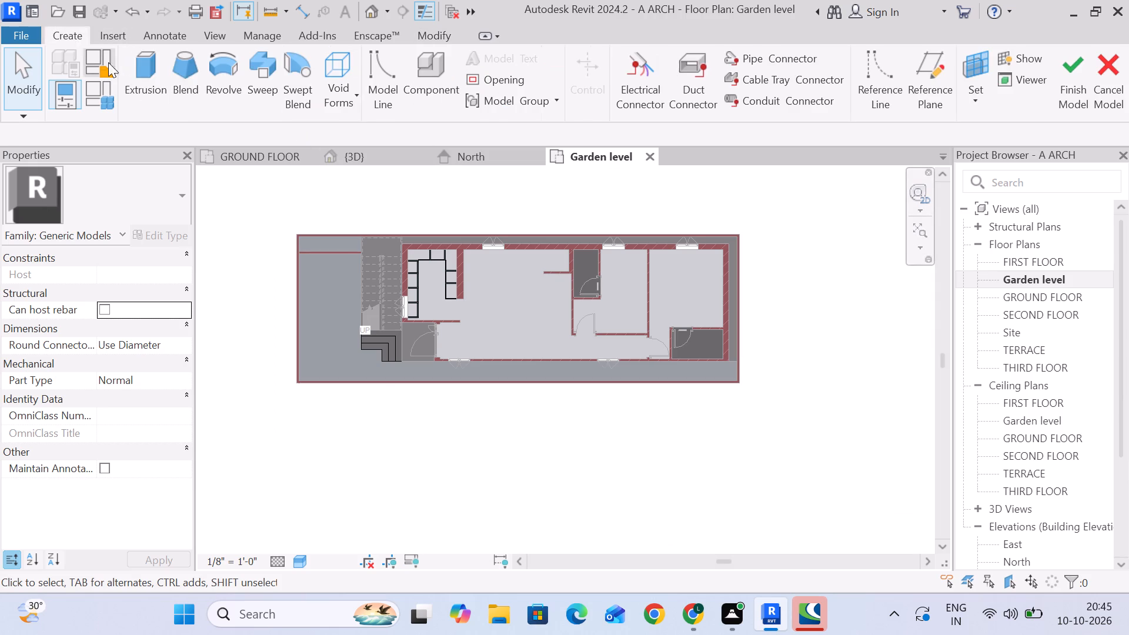
{"action": "left_click", "coordinate": [152, 71]}
{"action": "scroll", "coordinate": [293, 240], "scroll_direction": "up", "scroll_amount": 11}
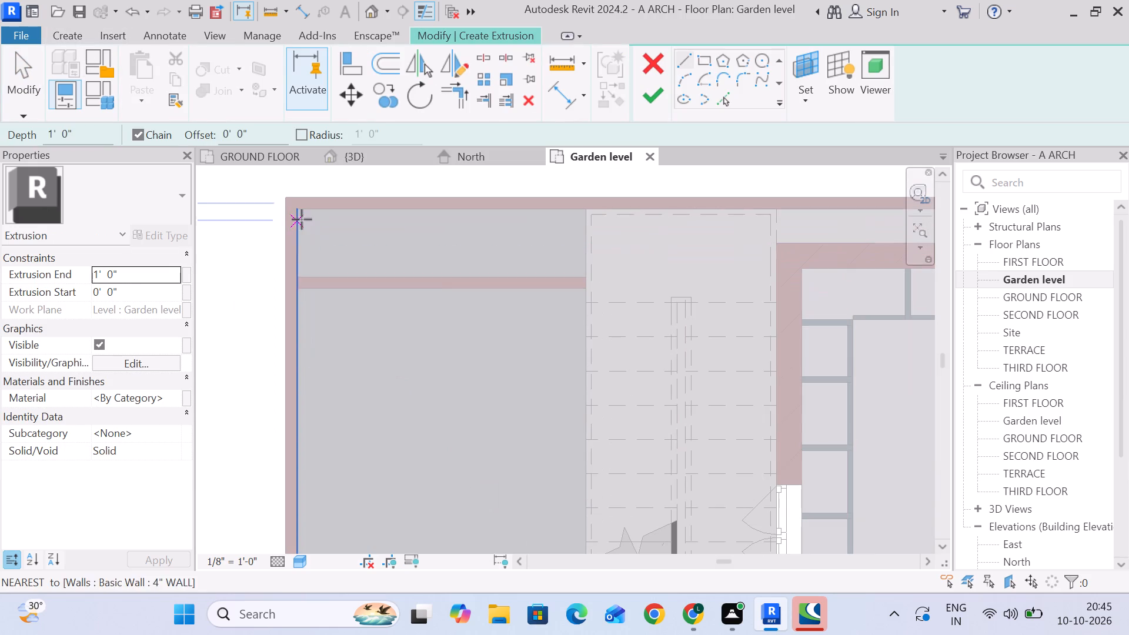
{"action": "left_click", "coordinate": [296, 209]}
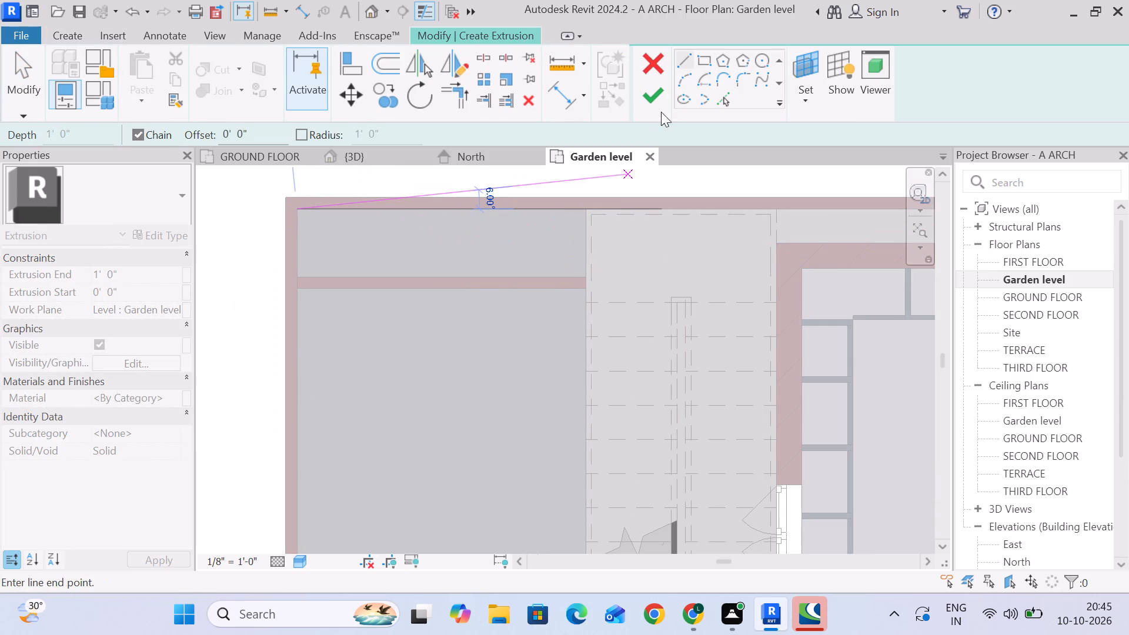
{"action": "left_click", "coordinate": [694, 61]}
{"action": "left_click", "coordinate": [701, 61]}
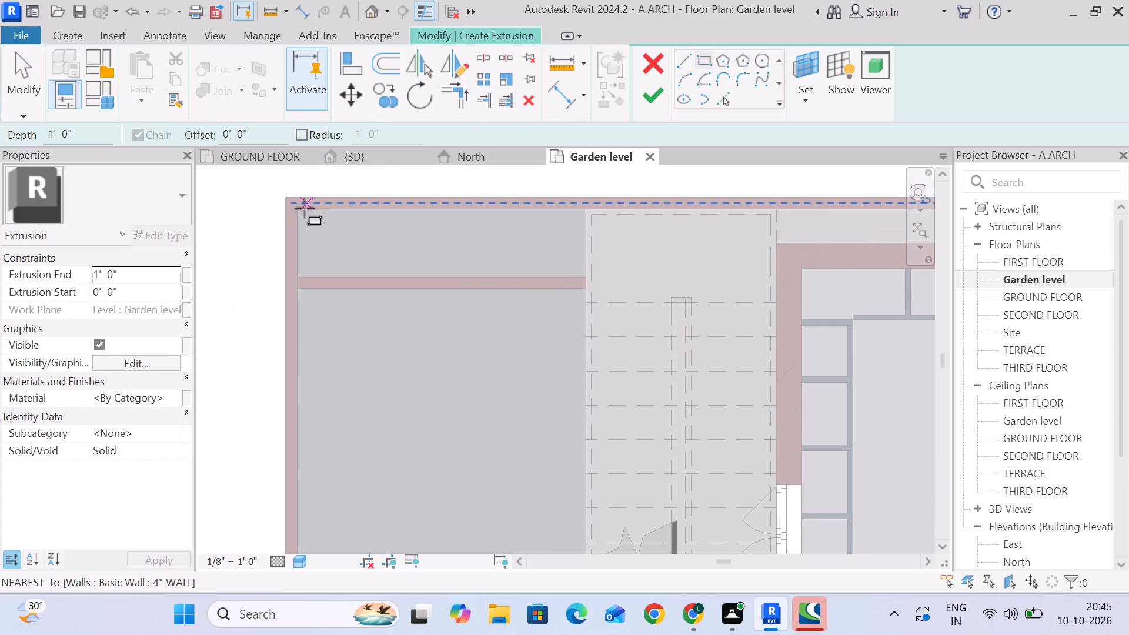
{"action": "left_click", "coordinate": [301, 209]}
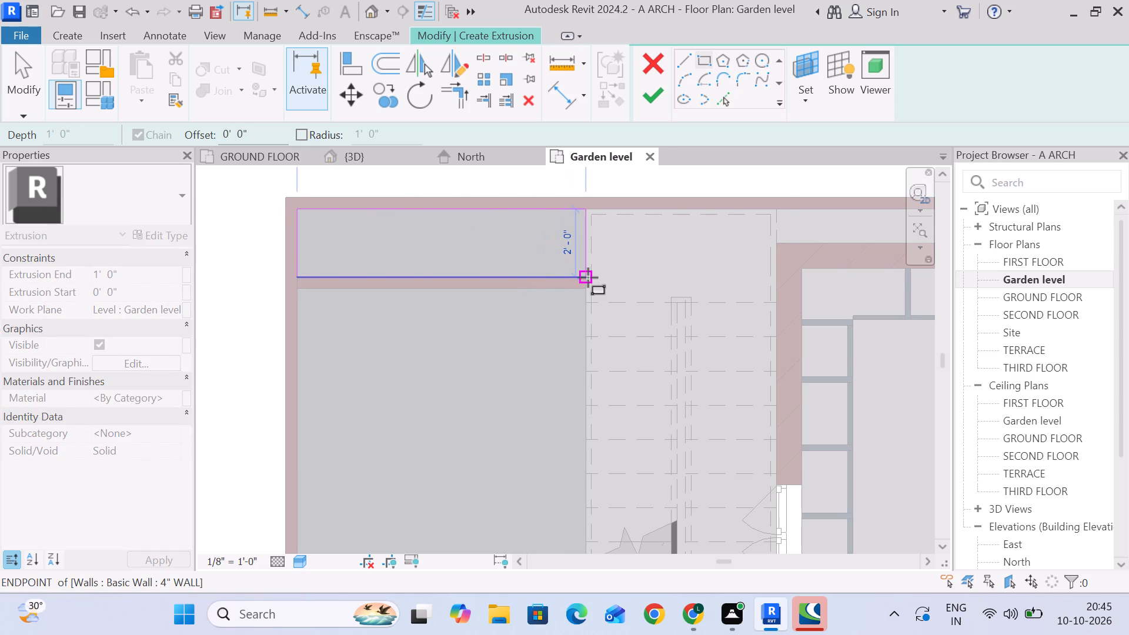
{"action": "left_click", "coordinate": [588, 278]}
{"action": "left_click", "coordinate": [32, 71]}
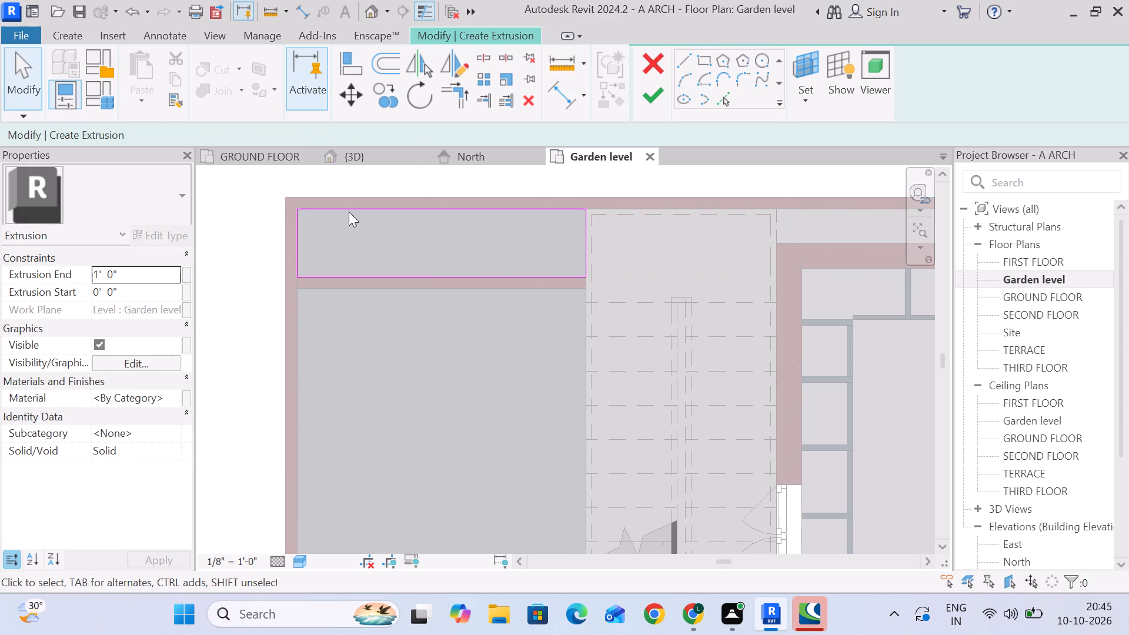
Set the strip extrusion's end to 1' 8" and finish the extrusion sketch.
{"action": "left_click", "coordinate": [810, 79]}
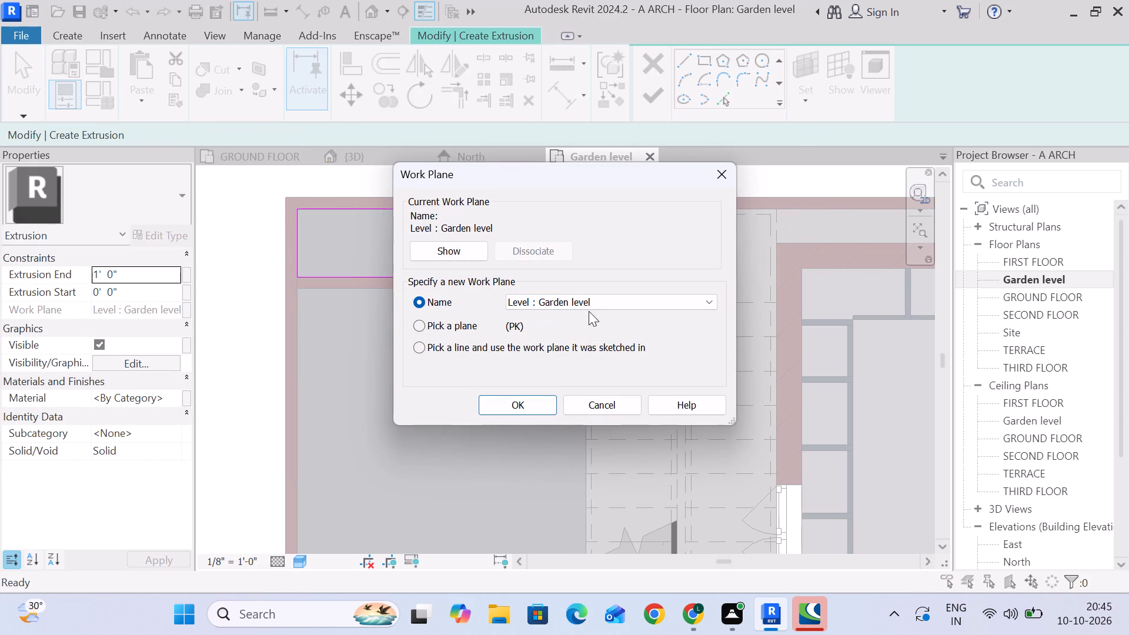
{"action": "left_click", "coordinate": [724, 173]}
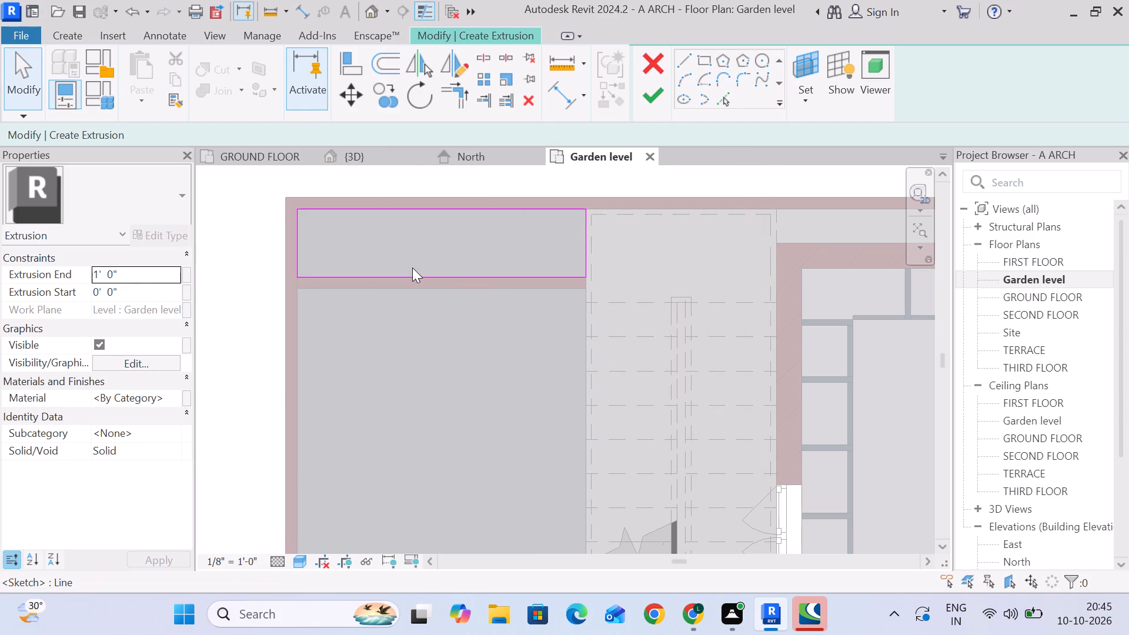
{"action": "scroll", "coordinate": [410, 268], "scroll_direction": "down", "scroll_amount": 1}
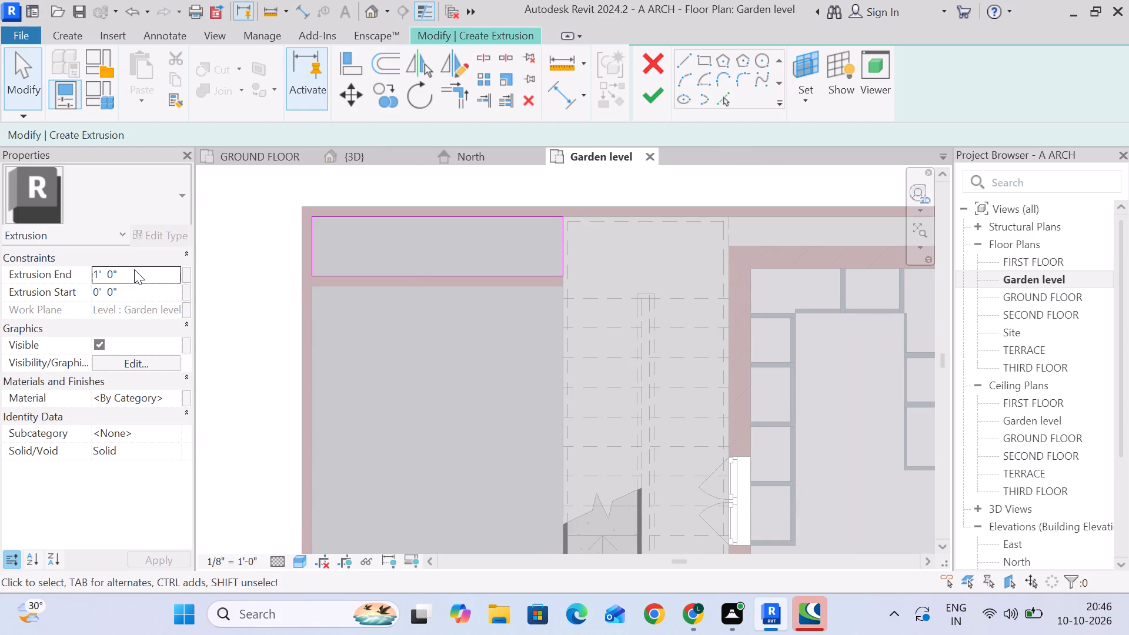
{"action": "left_click", "coordinate": [135, 273]}
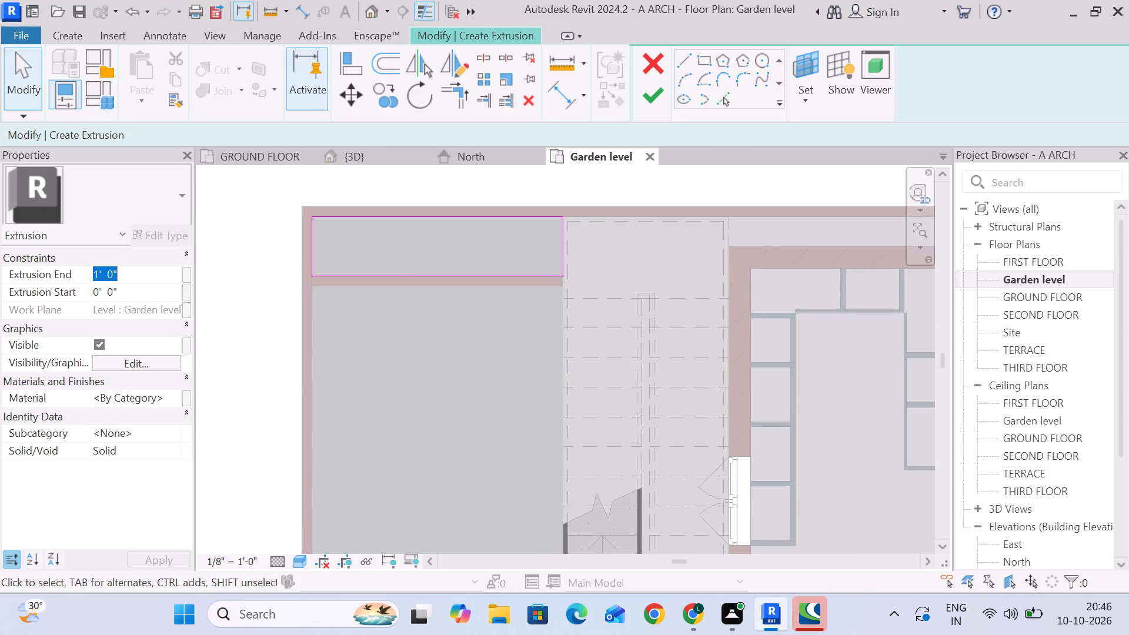
{"action": "type", "text": "1'"}
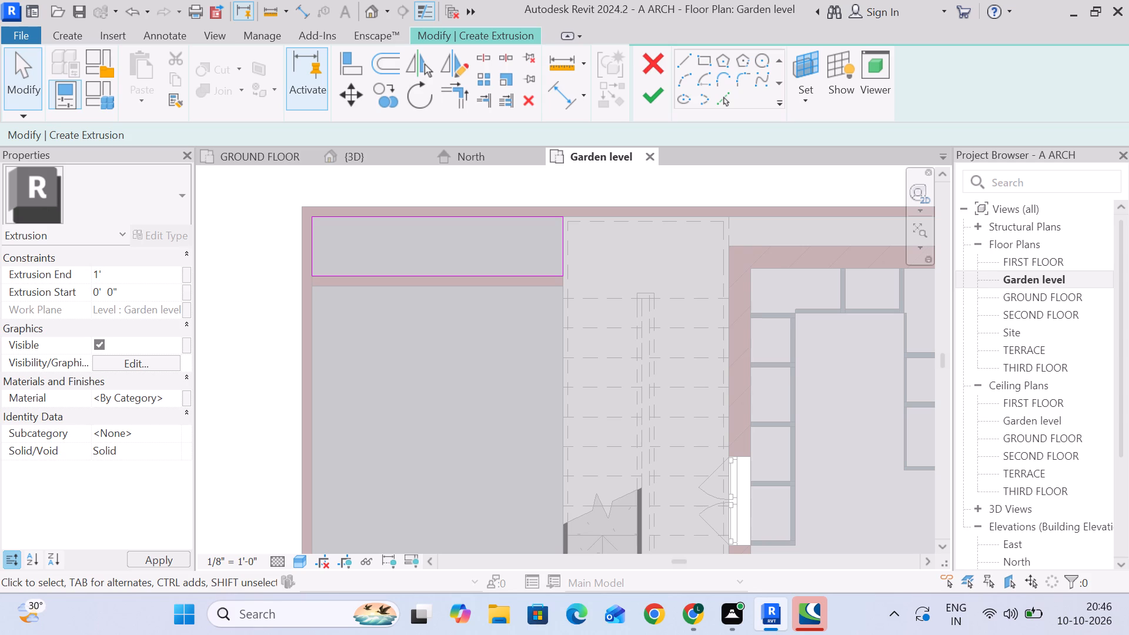
{"action": "type", "text": "8\""}
{"action": "key", "text": "Return"}
{"action": "left_click", "coordinate": [656, 93]}
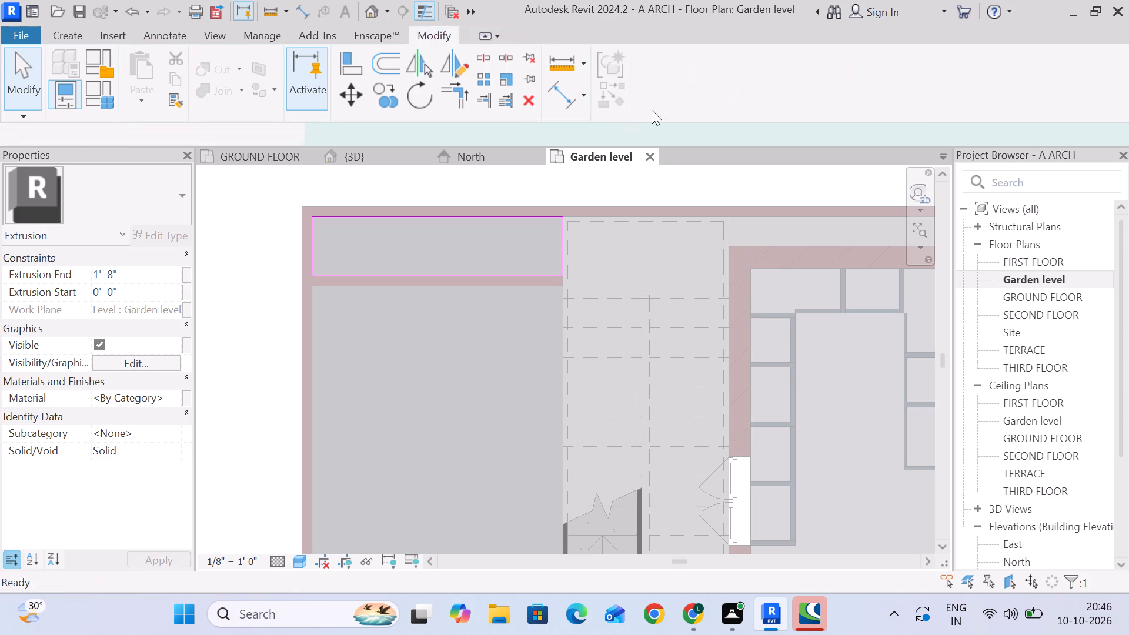
{"action": "left_click", "coordinate": [244, 249]}
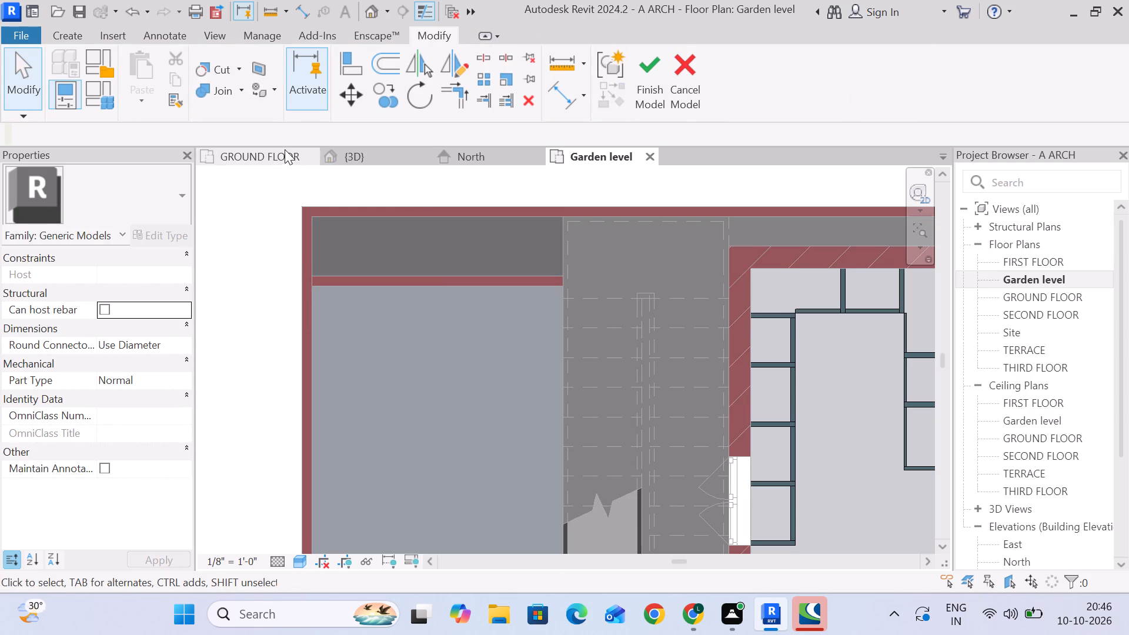
Examine the new strip extrusion between the compound wall and the low yard wall from several angles in the 3D view.
{"action": "left_click", "coordinate": [337, 161]}
{"action": "scroll", "coordinate": [363, 343], "scroll_direction": "up", "scroll_amount": 4}
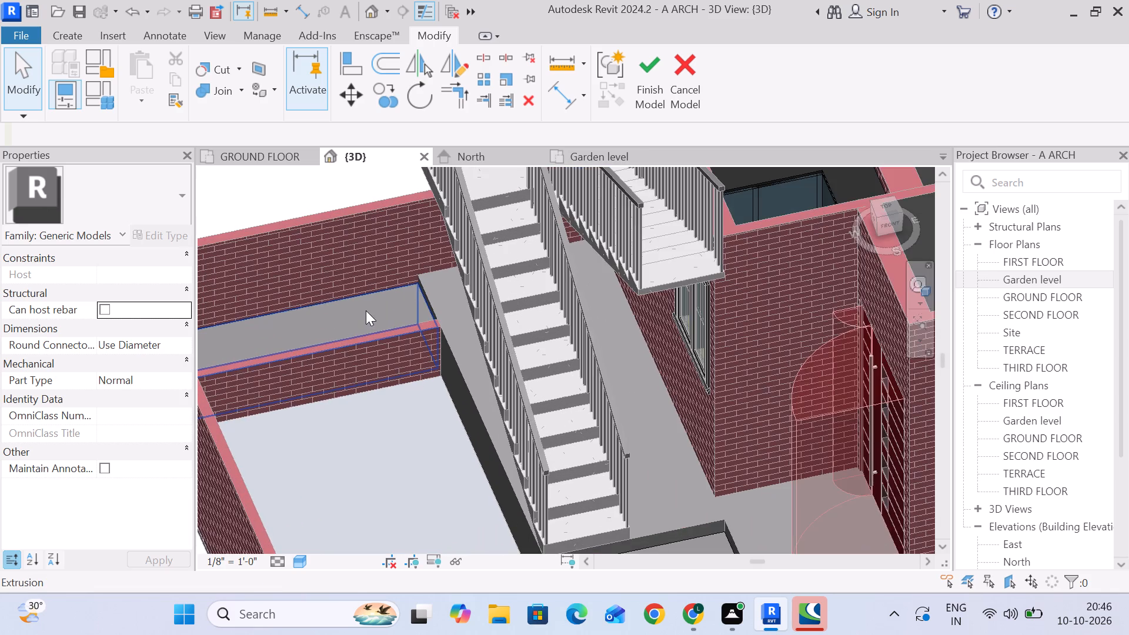
{"action": "scroll", "coordinate": [360, 315], "scroll_direction": "down", "scroll_amount": 3}
{"action": "middle_click_drag", "start_coordinate": [386, 393], "coordinate": [432, 410]}
{"action": "middle_click_drag", "start_coordinate": [333, 323], "coordinate": [336, 169]}
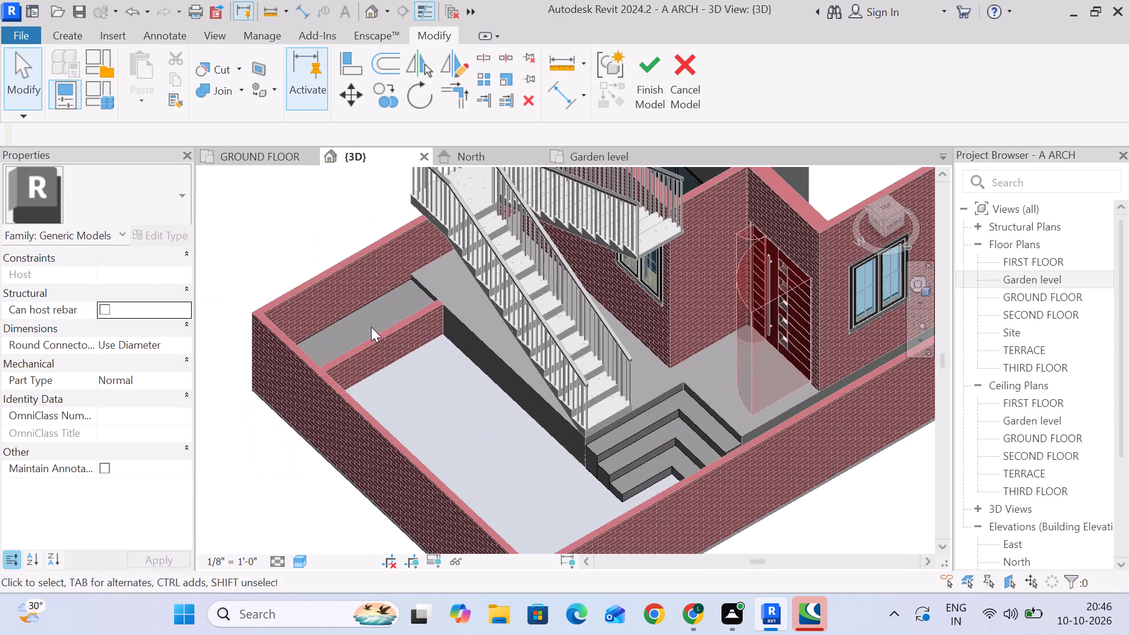
{"action": "middle_click_drag", "start_coordinate": [436, 396], "coordinate": [478, 419]}
{"action": "middle_click_drag", "start_coordinate": [419, 377], "coordinate": [373, 187]}
{"action": "middle_click_drag", "start_coordinate": [476, 330], "coordinate": [480, 271]}
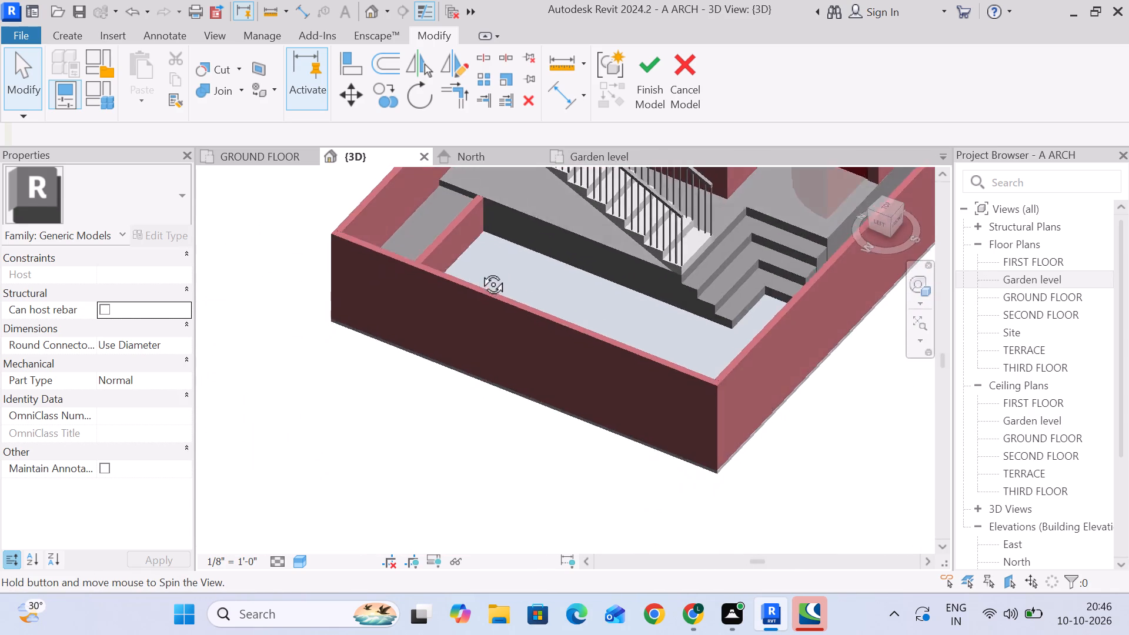
{"action": "middle_click_drag", "start_coordinate": [480, 271], "coordinate": [482, 231]}
{"action": "middle_click_drag", "start_coordinate": [503, 212], "coordinate": [460, 445]}
Open the material choice for the strip extrusion and search the project materials for GARDEN, then for GA.
{"action": "left_click", "coordinate": [413, 387]}
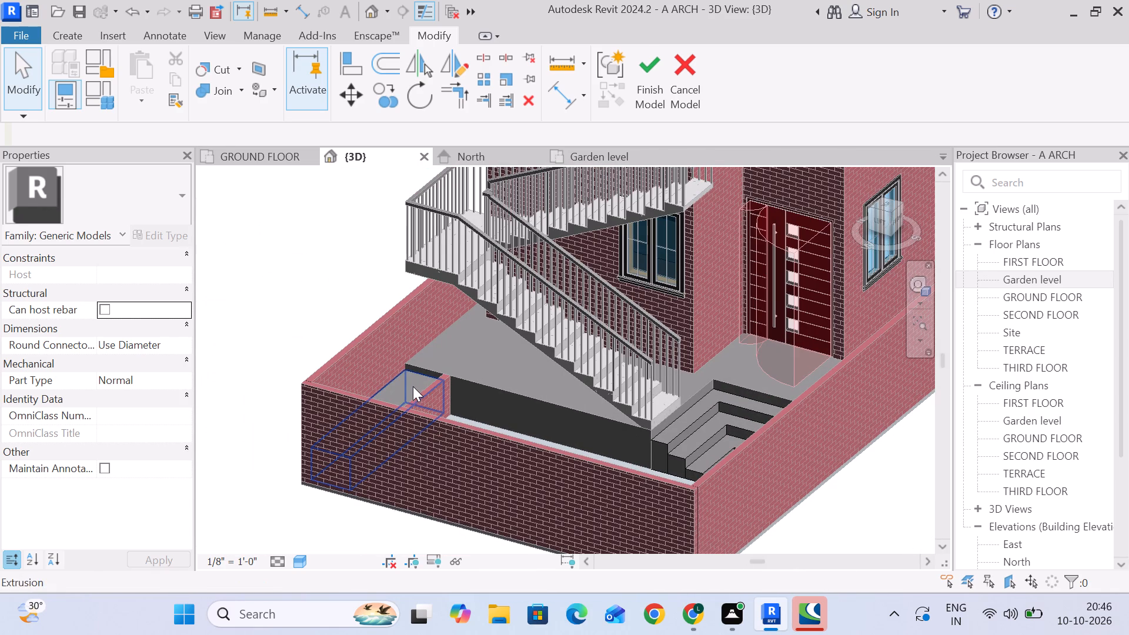
{"action": "middle_click_drag", "start_coordinate": [505, 406], "coordinate": [399, 317]}
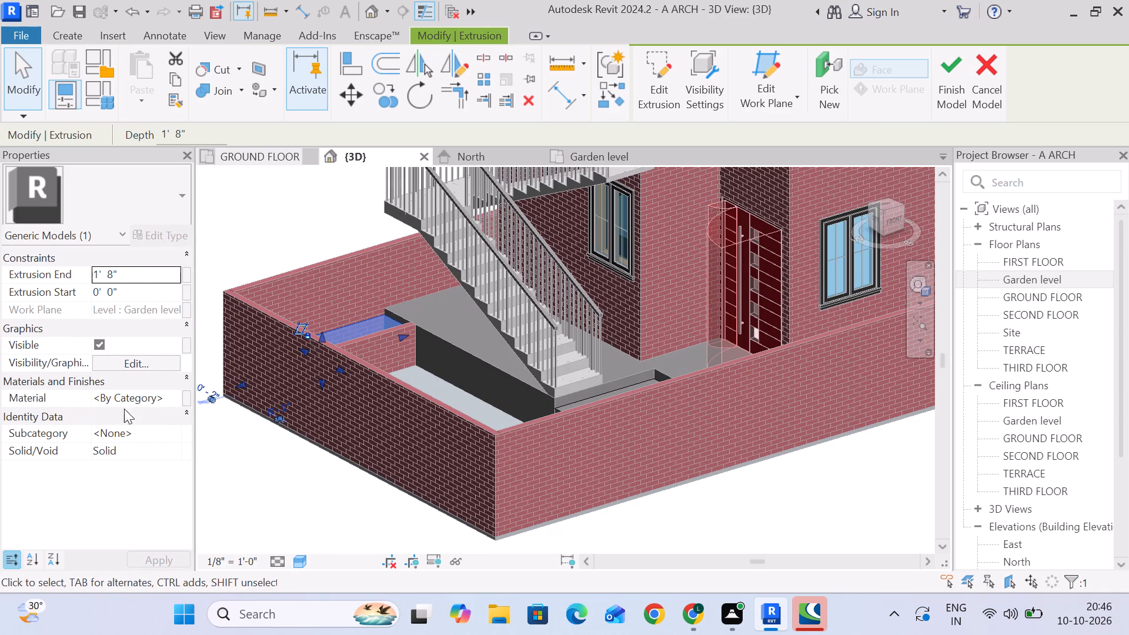
{"action": "left_click_drag", "start_coordinate": [175, 393], "coordinate": [175, 399]}
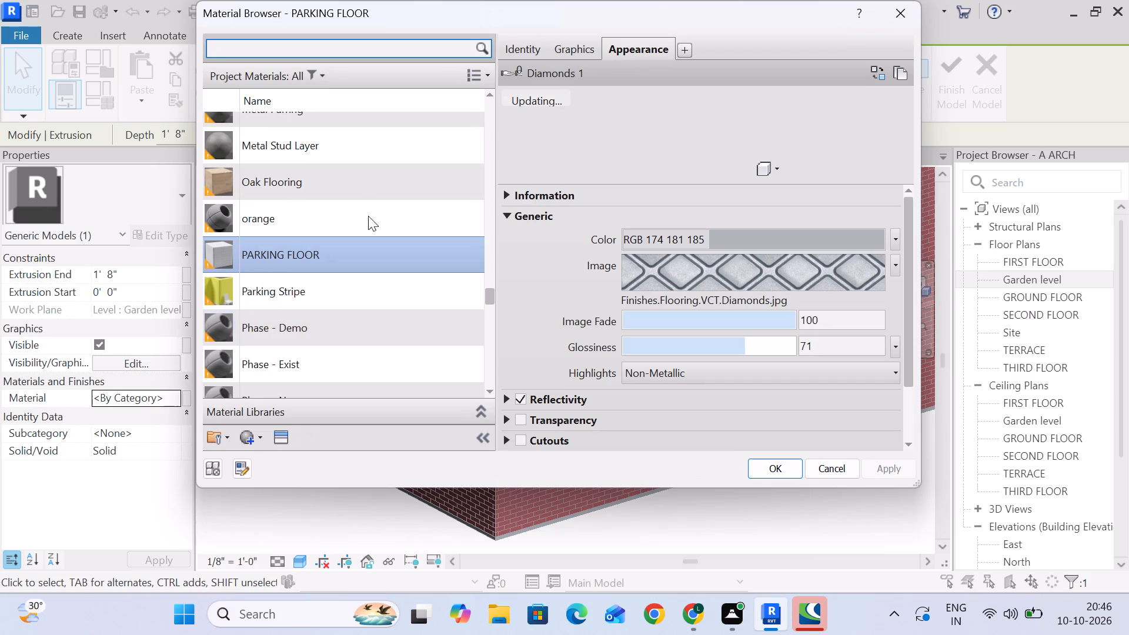
{"action": "left_click", "coordinate": [381, 49]}
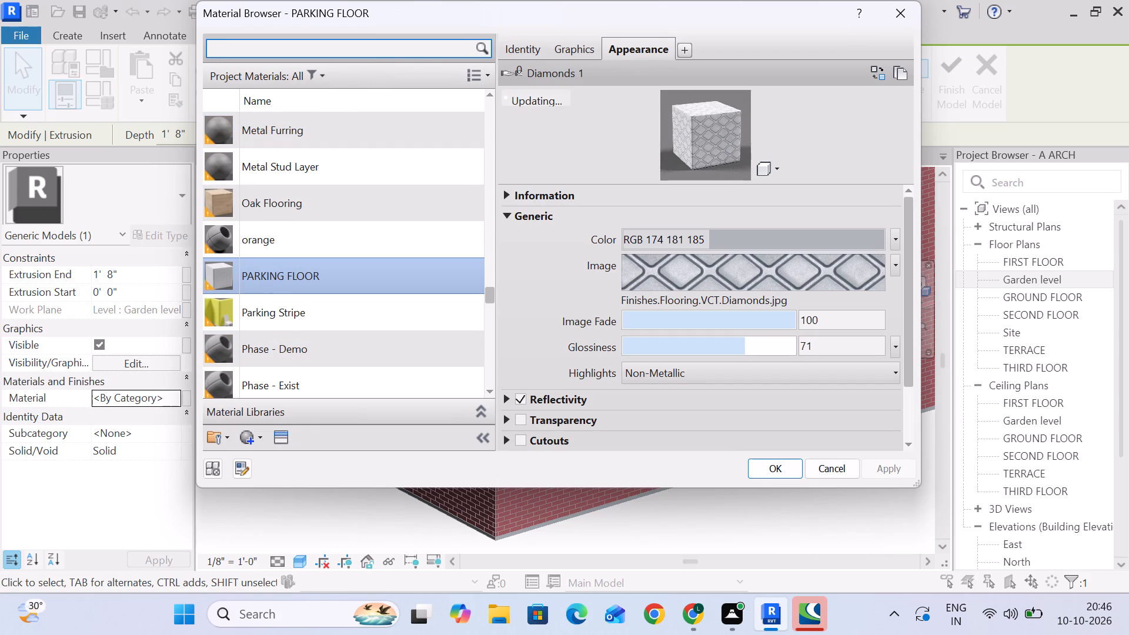
{"action": "type", "text": "GARDENE"}
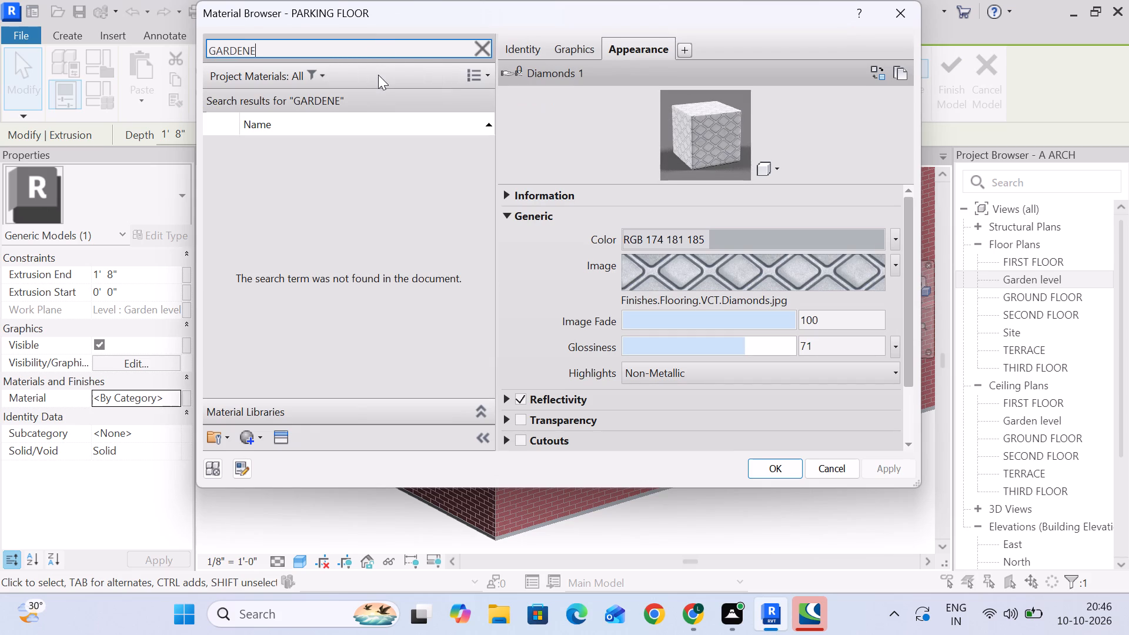
{"action": "key", "text": "BackSpace"}
{"action": "key", "text": "BackSpace"}
{"action": "key", "text": "BackSpace"}
{"action": "key", "text": "BackSpace"}
{"action": "key", "text": "BackSpace"}
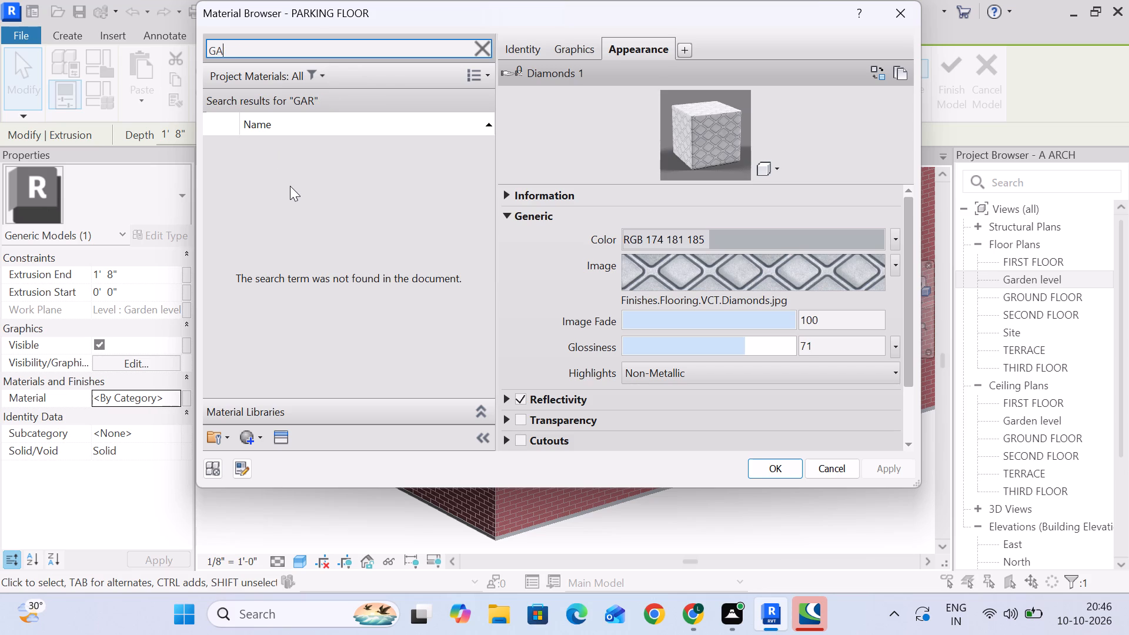
{"action": "scroll", "coordinate": [290, 192], "scroll_direction": "down", "scroll_amount": 4}
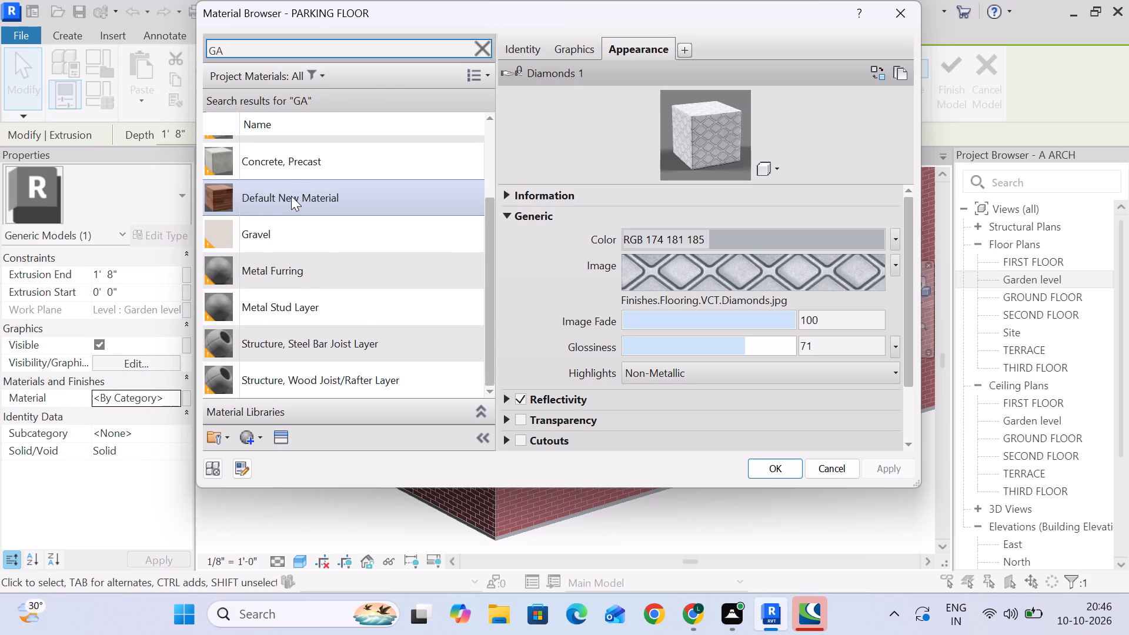
{"action": "scroll", "coordinate": [291, 196], "scroll_direction": "up", "scroll_amount": 5}
{"action": "key", "text": "BackSpace"}
{"action": "key", "text": "BackSpace"}
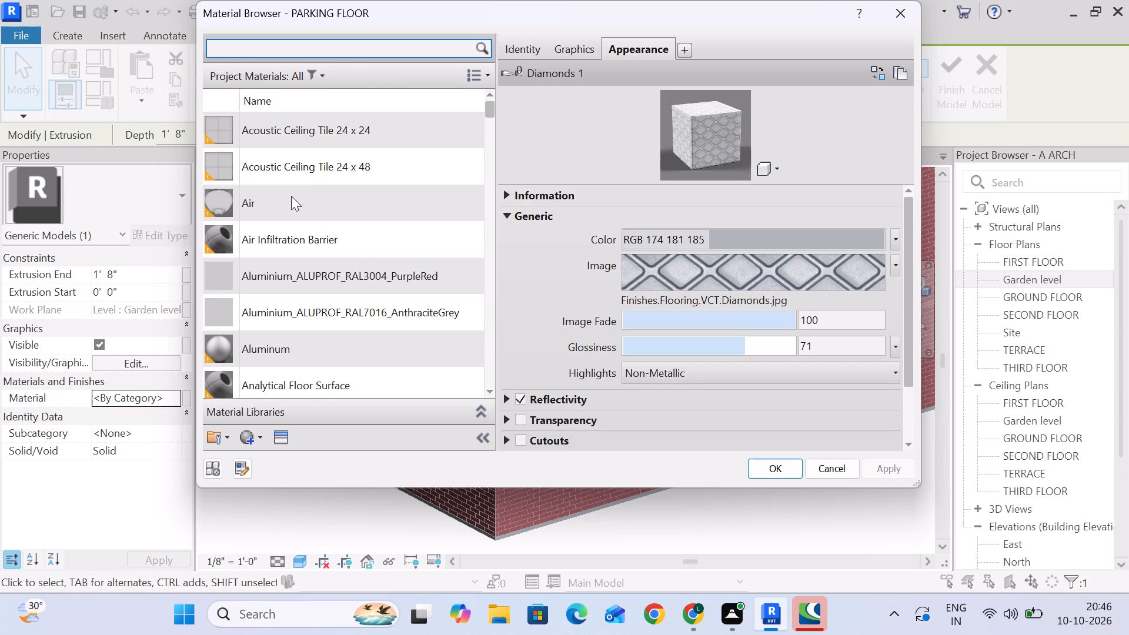
{"action": "key", "text": "BackSpace"}
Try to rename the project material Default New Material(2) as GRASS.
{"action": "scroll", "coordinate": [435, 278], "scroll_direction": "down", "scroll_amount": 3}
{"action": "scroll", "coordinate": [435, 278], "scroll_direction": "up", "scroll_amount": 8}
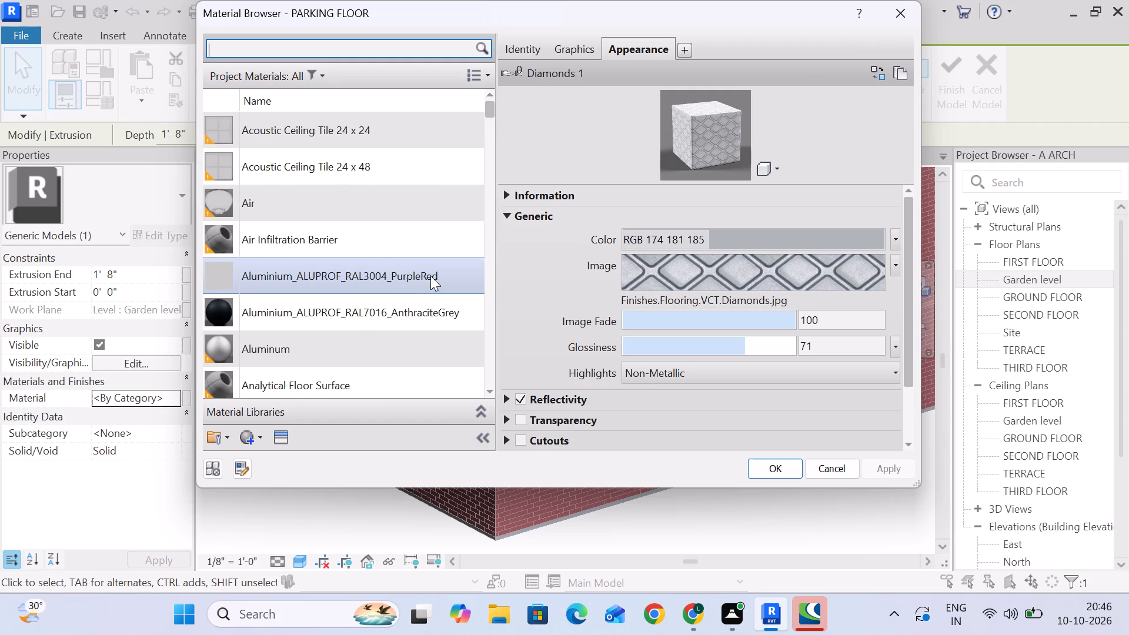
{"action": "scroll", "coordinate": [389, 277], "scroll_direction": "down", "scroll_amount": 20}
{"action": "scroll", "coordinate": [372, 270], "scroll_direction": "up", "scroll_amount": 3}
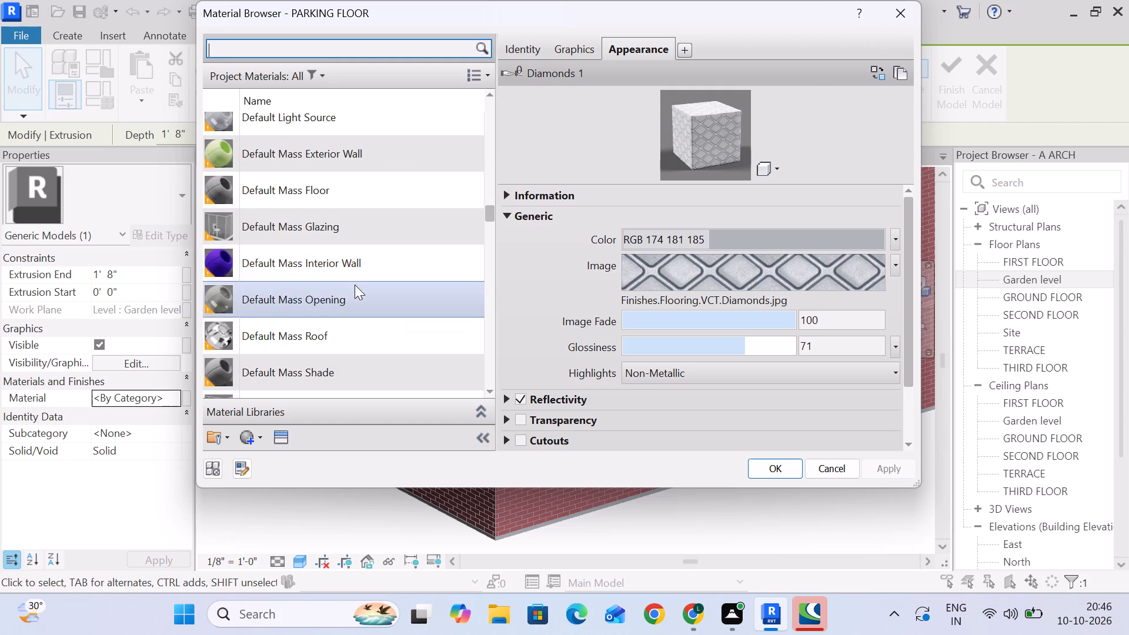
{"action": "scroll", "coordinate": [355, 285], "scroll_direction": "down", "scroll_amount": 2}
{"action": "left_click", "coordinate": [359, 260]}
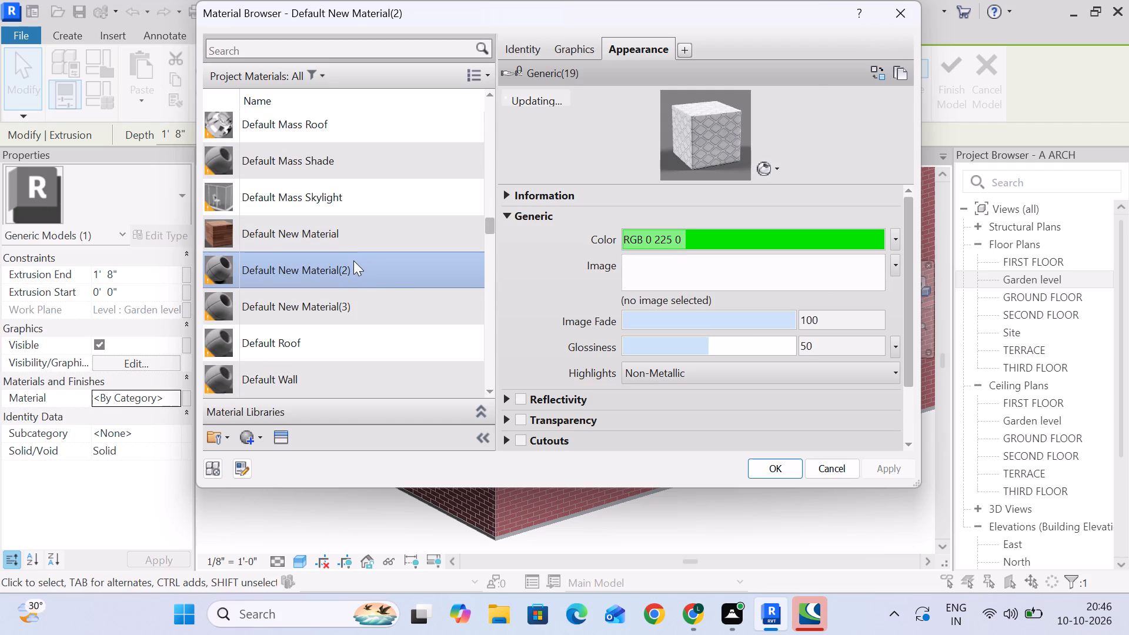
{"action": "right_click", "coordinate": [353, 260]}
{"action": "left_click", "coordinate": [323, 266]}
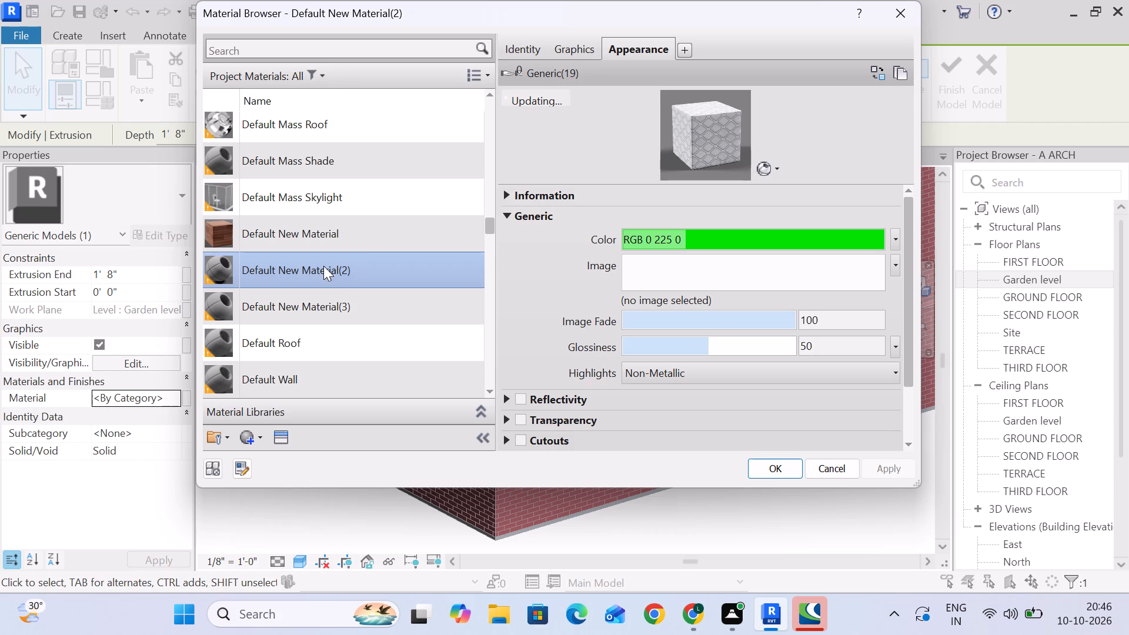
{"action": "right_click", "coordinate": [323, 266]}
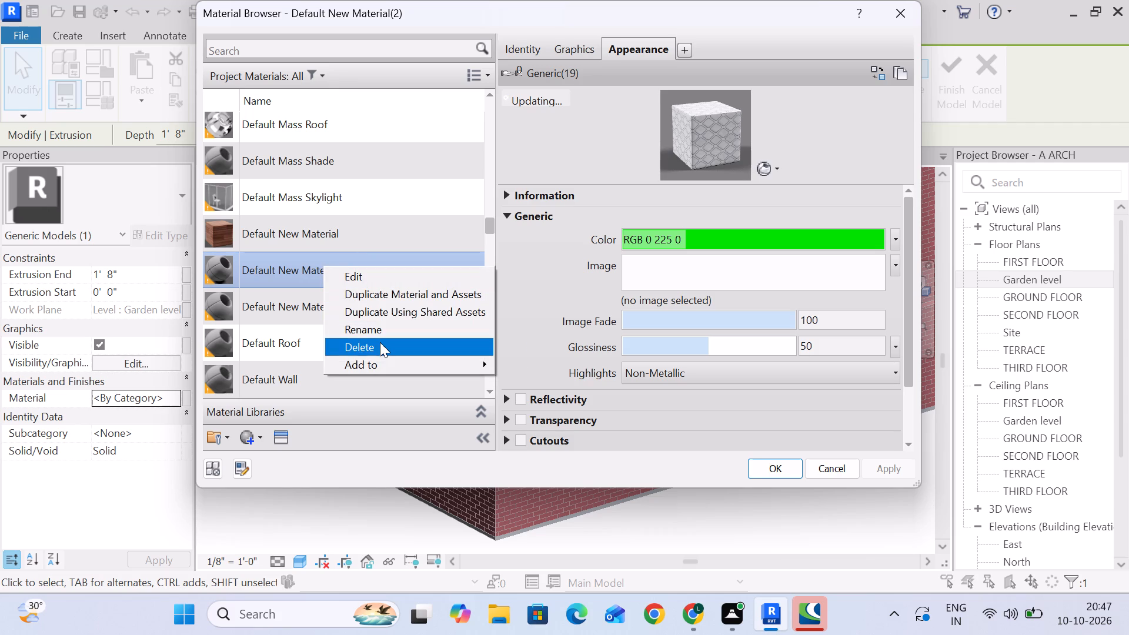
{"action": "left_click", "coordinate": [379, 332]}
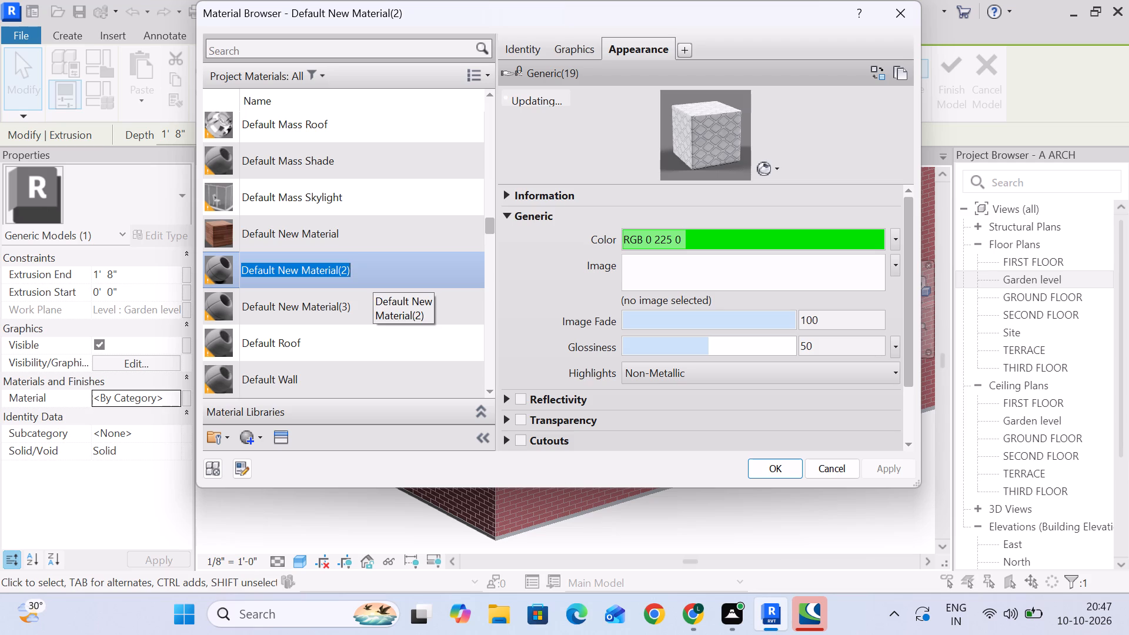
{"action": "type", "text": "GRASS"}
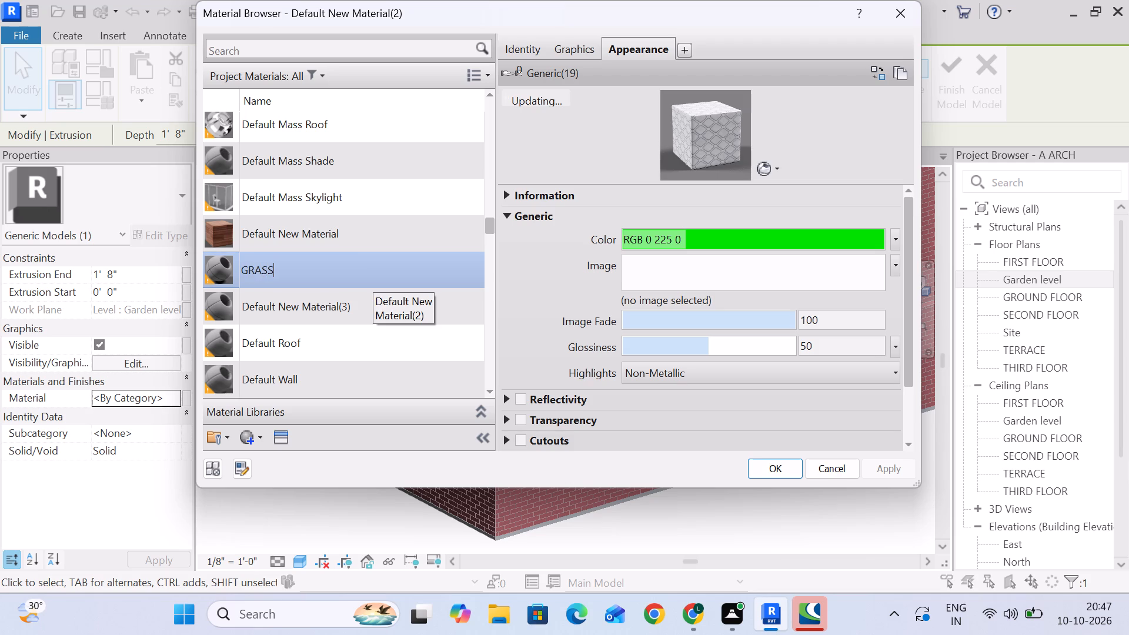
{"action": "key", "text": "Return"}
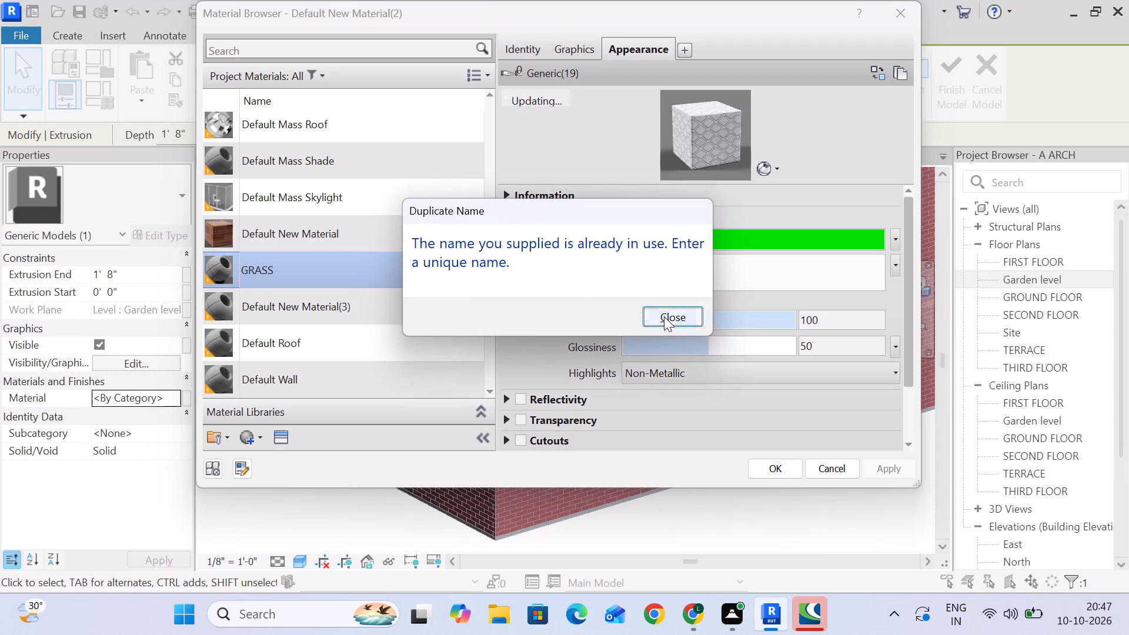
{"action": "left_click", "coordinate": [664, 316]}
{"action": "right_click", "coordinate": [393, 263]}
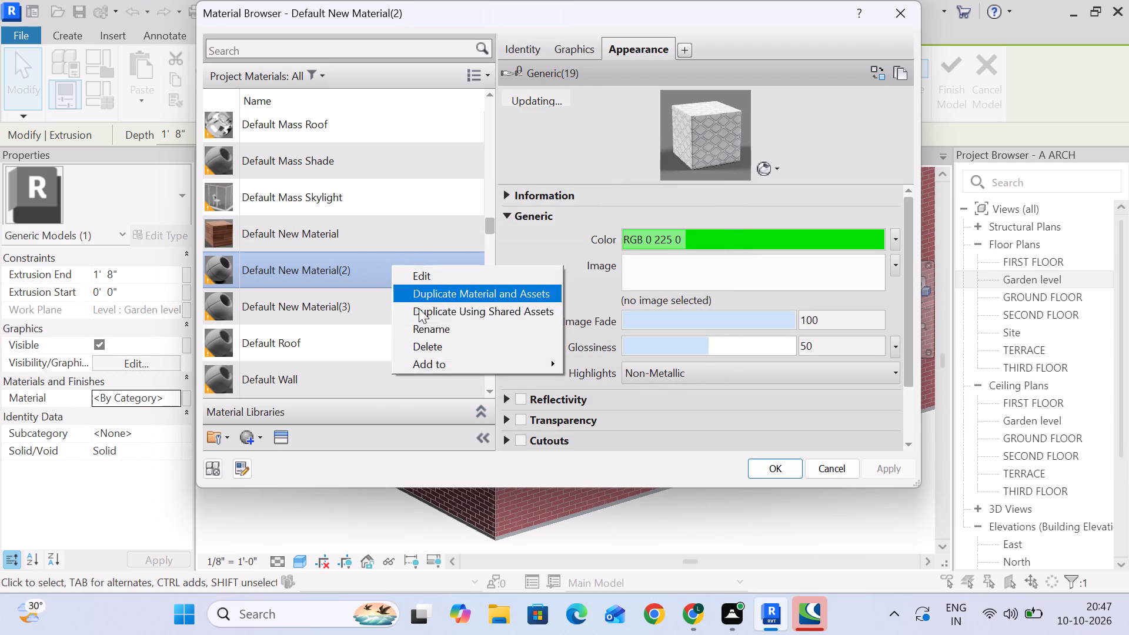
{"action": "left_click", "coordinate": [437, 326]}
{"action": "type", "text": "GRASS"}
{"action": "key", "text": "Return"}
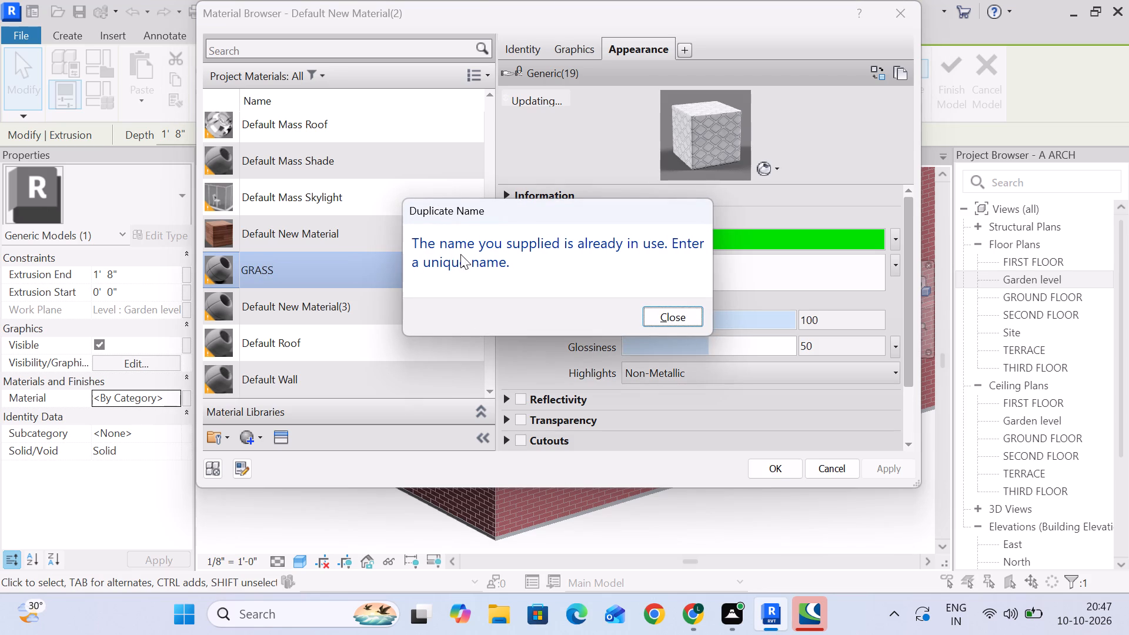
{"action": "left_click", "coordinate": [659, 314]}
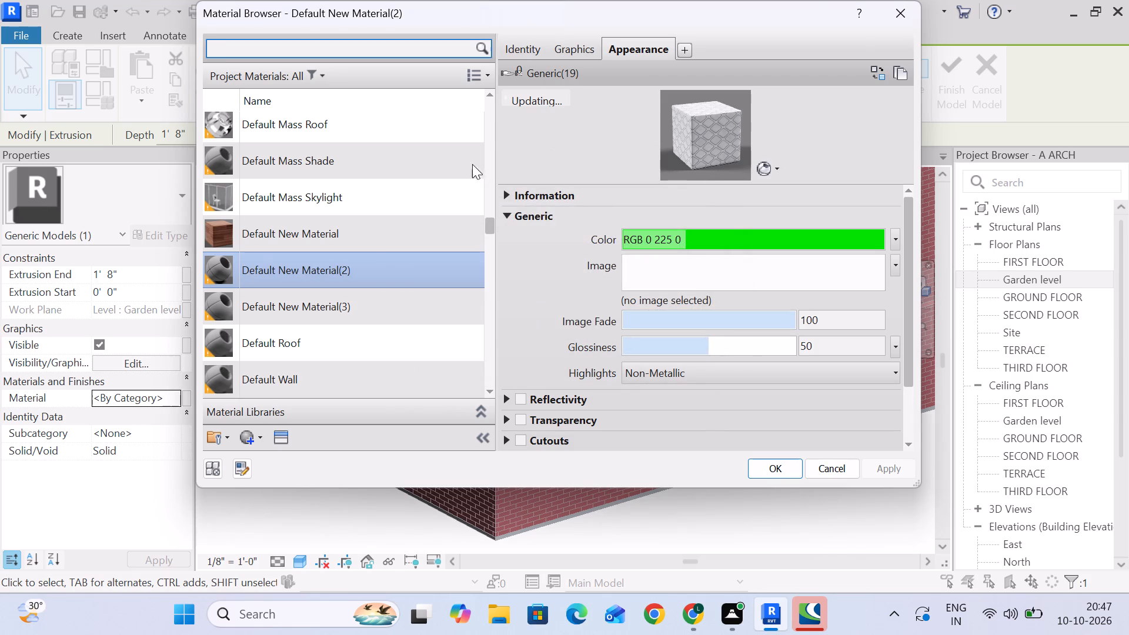
Search the materials for GRASS and assign Grass to the strip extrusion, with its shading using the render appearance.
{"action": "scroll", "coordinate": [411, 186], "scroll_direction": "up", "scroll_amount": 20}
{"action": "scroll", "coordinate": [411, 186], "scroll_direction": "up", "scroll_amount": 2}
{"action": "left_click", "coordinate": [347, 45]}
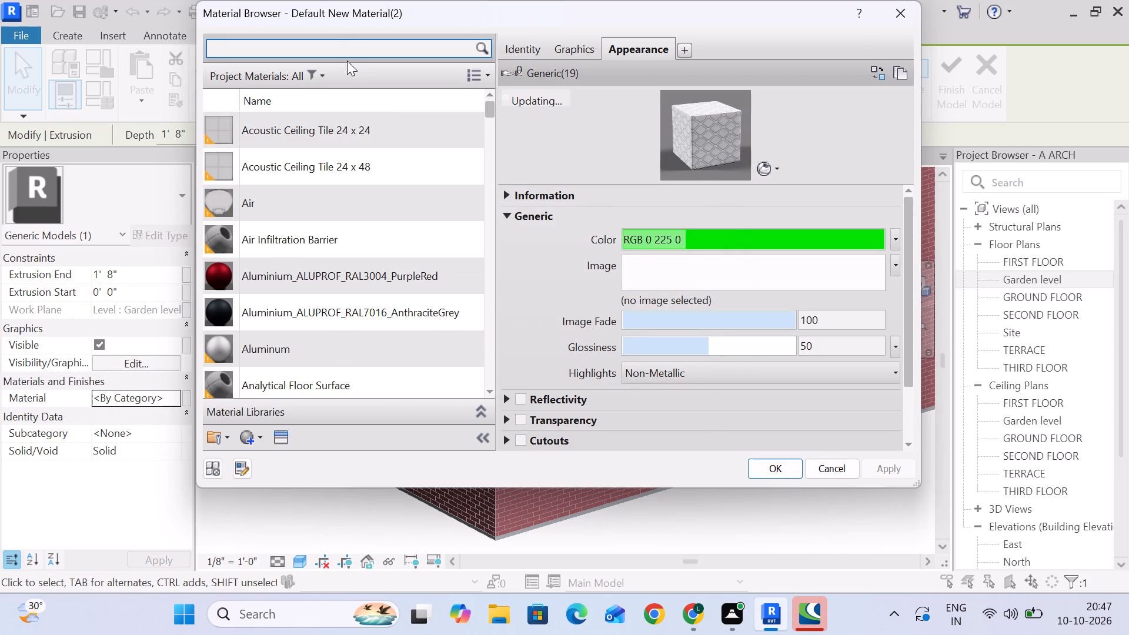
{"action": "type", "text": "GRA"}
{"action": "key", "text": "s"}
{"action": "key", "text": "s"}
{"action": "left_click_drag", "start_coordinate": [296, 148], "coordinate": [304, 155]}
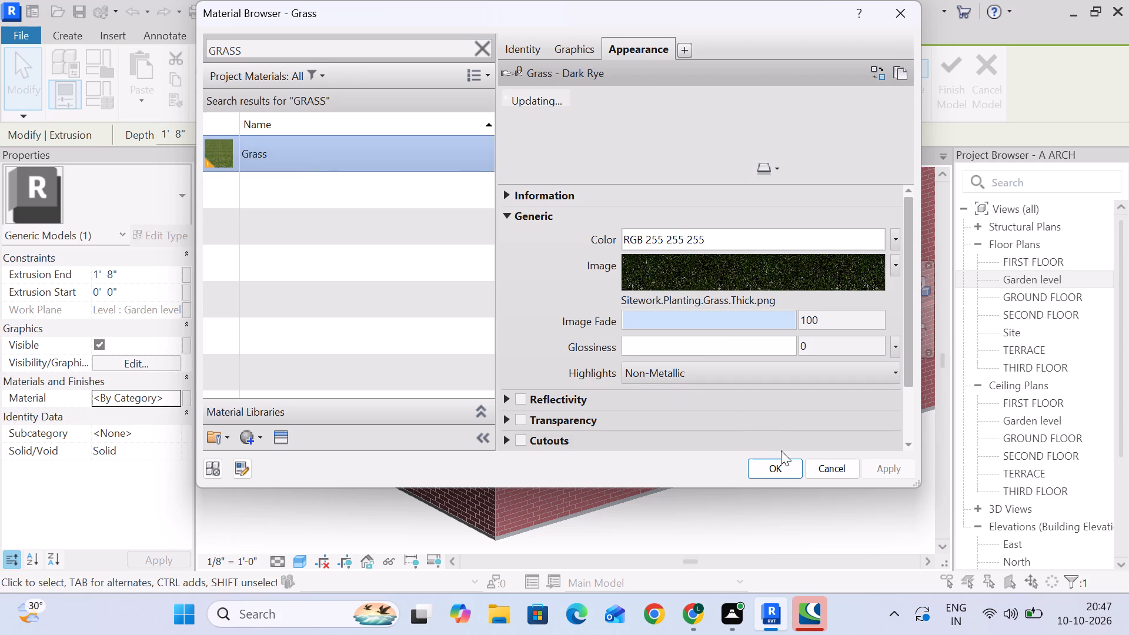
{"action": "left_click", "coordinate": [586, 37]}
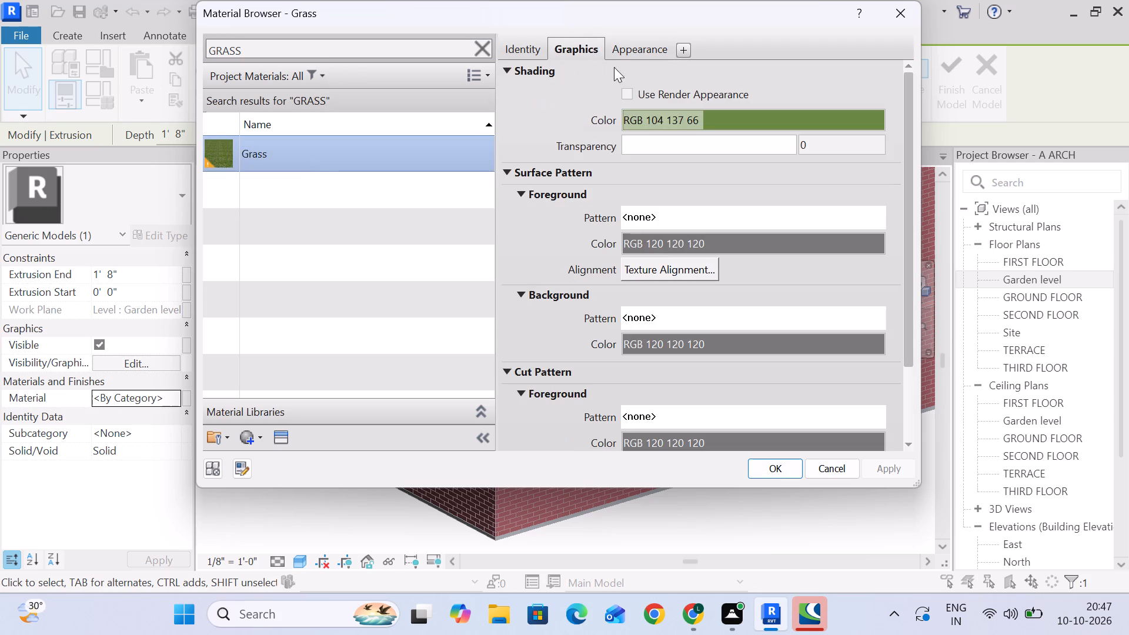
{"action": "left_click", "coordinate": [627, 92]}
{"action": "left_click", "coordinate": [633, 44]}
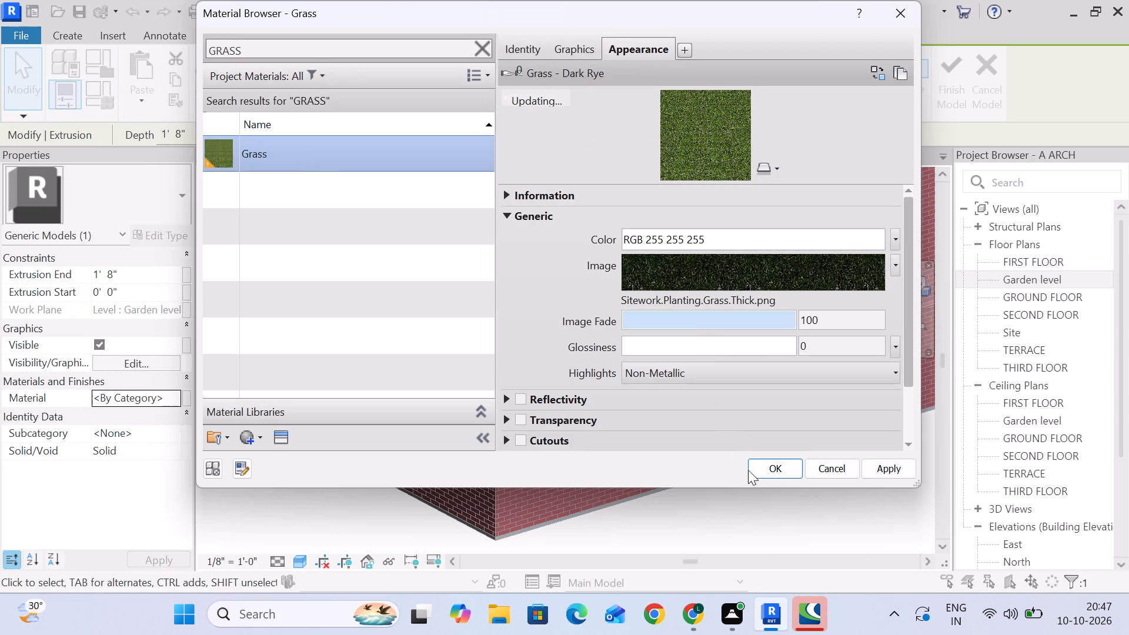
{"action": "left_click", "coordinate": [773, 472]}
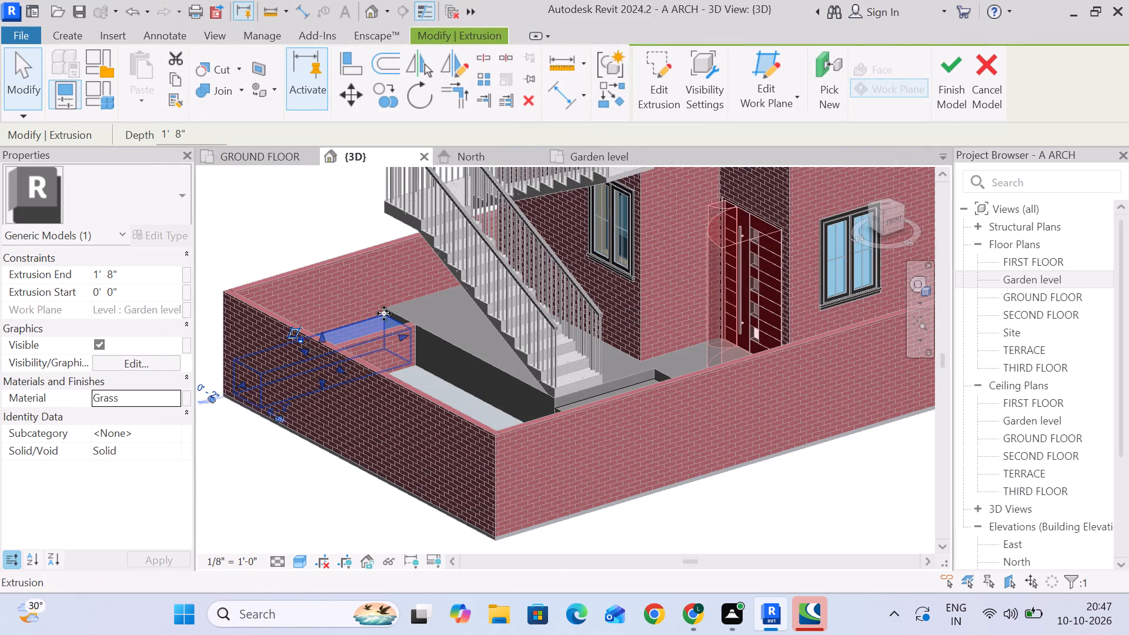
{"action": "left_click", "coordinate": [751, 510]}
Examine the grass strip, yard, stair and entrance steps from several angles and distances in the 3D view.
{"action": "middle_click_drag", "start_coordinate": [770, 469], "coordinate": [596, 377]}
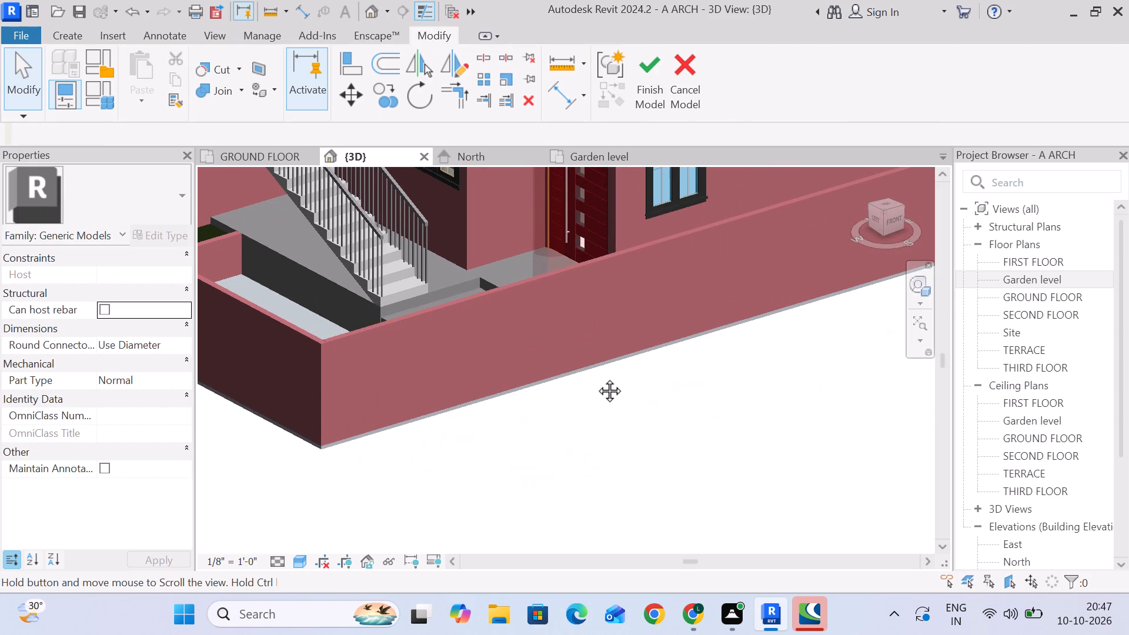
{"action": "middle_click_drag", "start_coordinate": [596, 377], "coordinate": [598, 450]}
{"action": "middle_click_drag", "start_coordinate": [317, 290], "coordinate": [517, 401]}
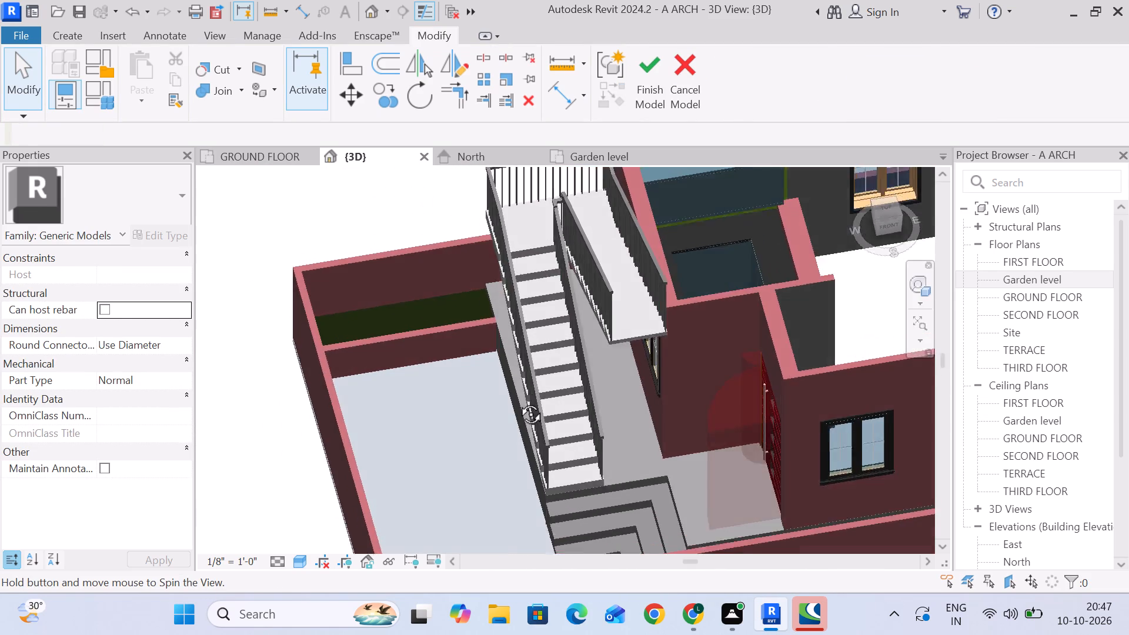
{"action": "middle_click_drag", "start_coordinate": [517, 401], "coordinate": [523, 409]}
{"action": "scroll", "coordinate": [457, 330], "scroll_direction": "up", "scroll_amount": 5}
{"action": "middle_click_drag", "start_coordinate": [604, 368], "coordinate": [684, 265]}
{"action": "scroll", "coordinate": [684, 273], "scroll_direction": "down", "scroll_amount": 4}
{"action": "middle_click_drag", "start_coordinate": [686, 296], "coordinate": [536, 252]}
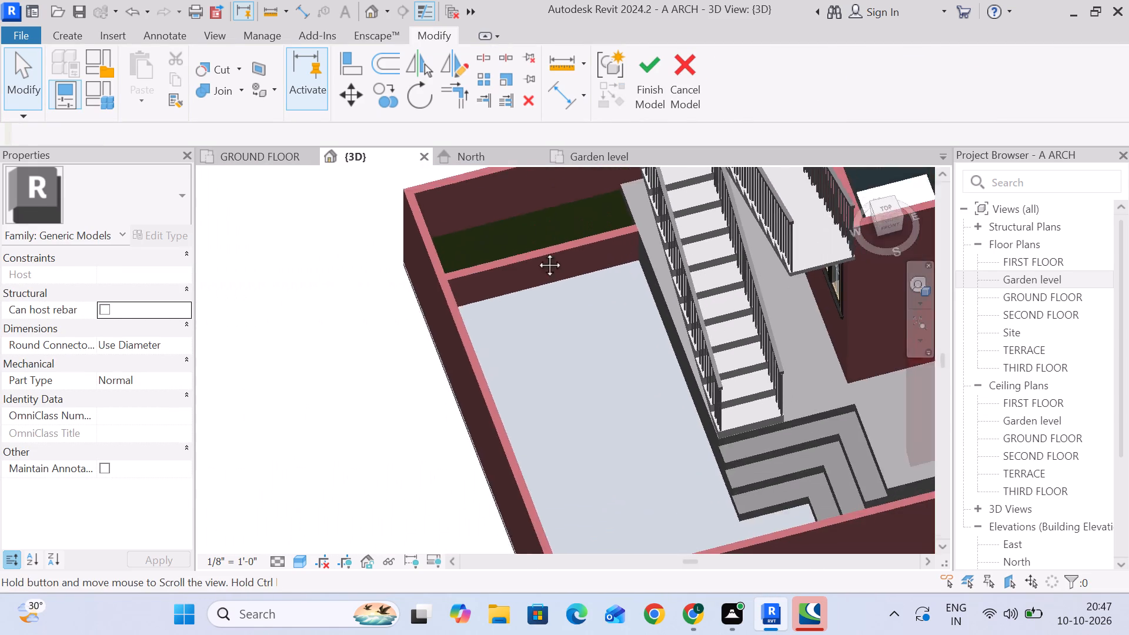
{"action": "middle_click_drag", "start_coordinate": [536, 252], "coordinate": [435, 226]}
{"action": "scroll", "coordinate": [441, 240], "scroll_direction": "down", "scroll_amount": 4}
{"action": "middle_click_drag", "start_coordinate": [651, 426], "coordinate": [577, 355]}
{"action": "scroll", "coordinate": [573, 382], "scroll_direction": "down", "scroll_amount": 2}
{"action": "scroll", "coordinate": [335, 293], "scroll_direction": "up", "scroll_amount": 12}
{"action": "scroll", "coordinate": [433, 270], "scroll_direction": "down", "scroll_amount": 13}
{"action": "middle_click_drag", "start_coordinate": [619, 390], "coordinate": [539, 393]}
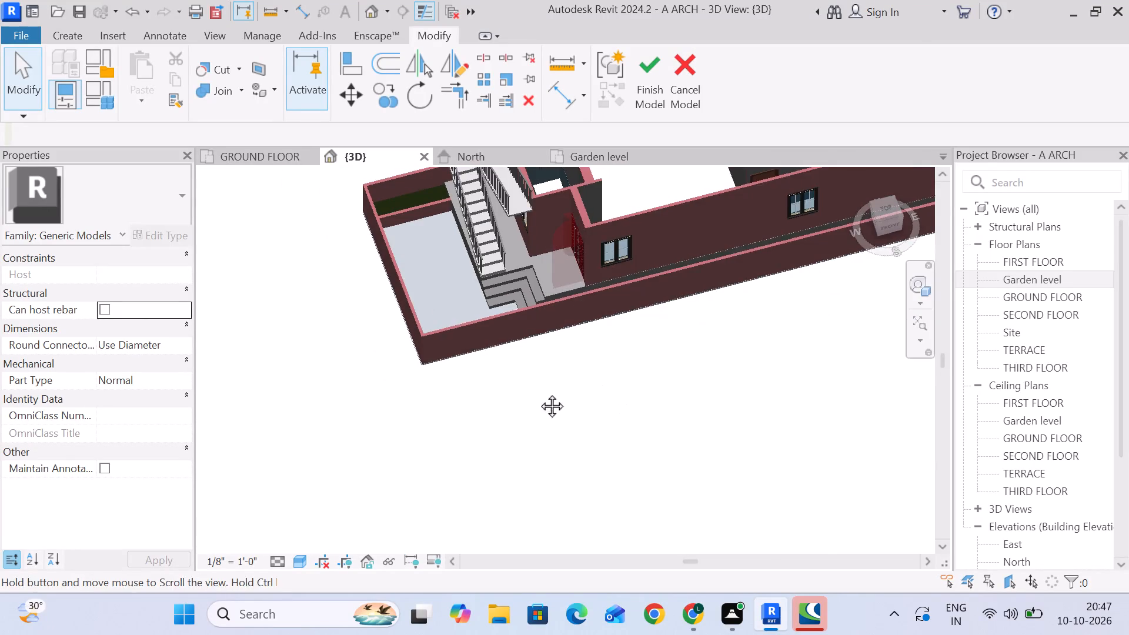
{"action": "middle_click_drag", "start_coordinate": [539, 393], "coordinate": [471, 393]}
{"action": "middle_click_drag", "start_coordinate": [545, 399], "coordinate": [573, 528]}
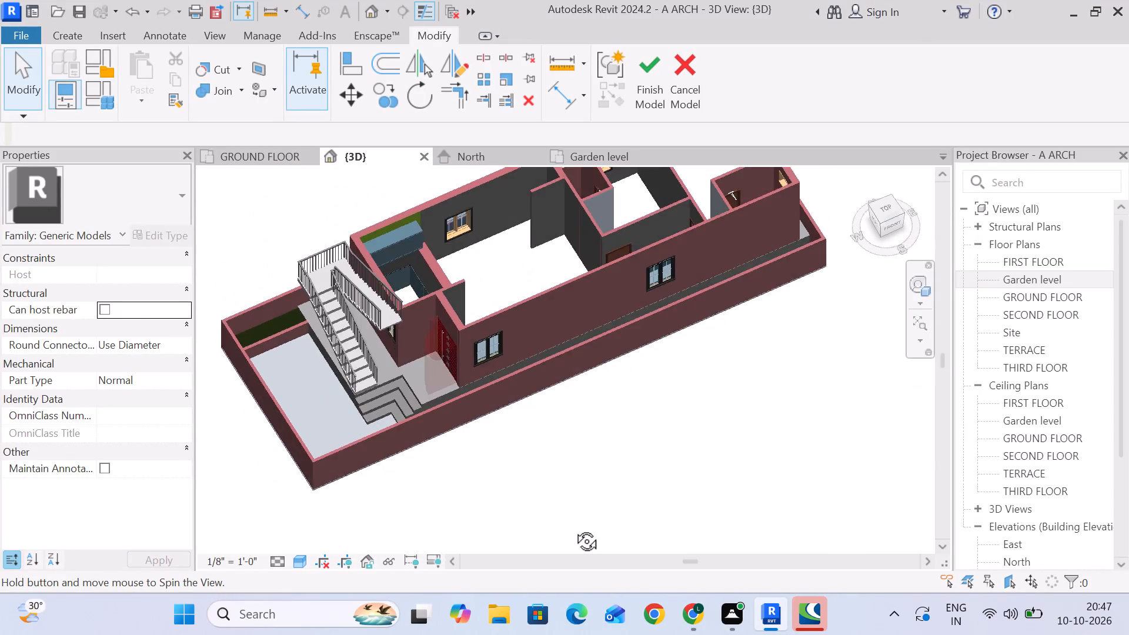
{"action": "middle_click_drag", "start_coordinate": [573, 528], "coordinate": [618, 412]}
{"action": "middle_click_drag", "start_coordinate": [602, 384], "coordinate": [700, 483]}
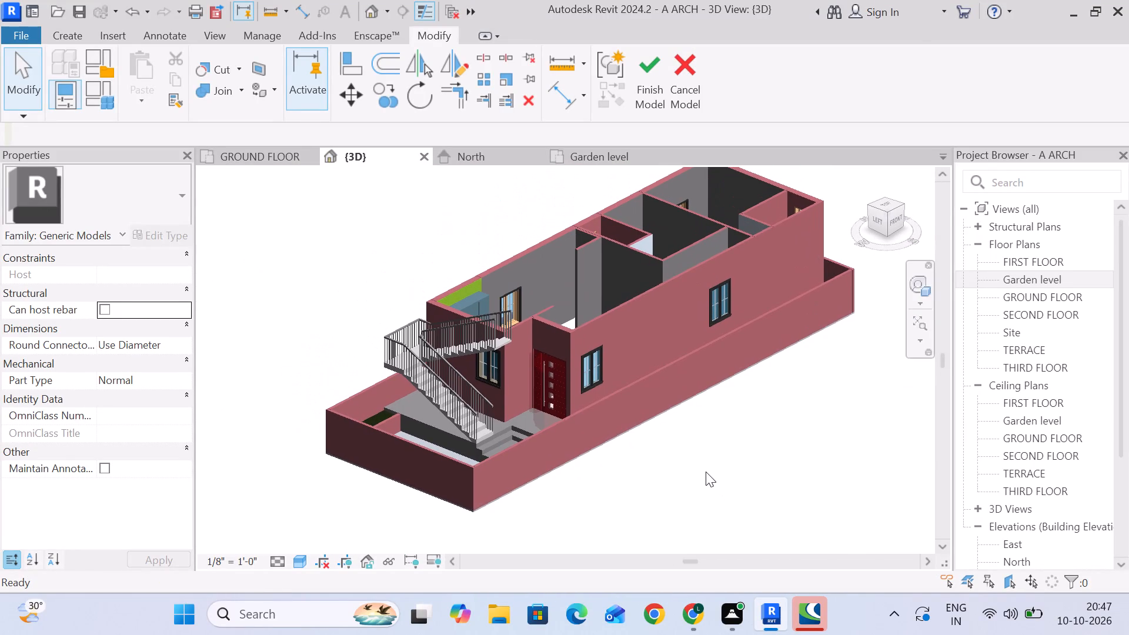
{"action": "middle_click_drag", "start_coordinate": [708, 472], "coordinate": [685, 444]}
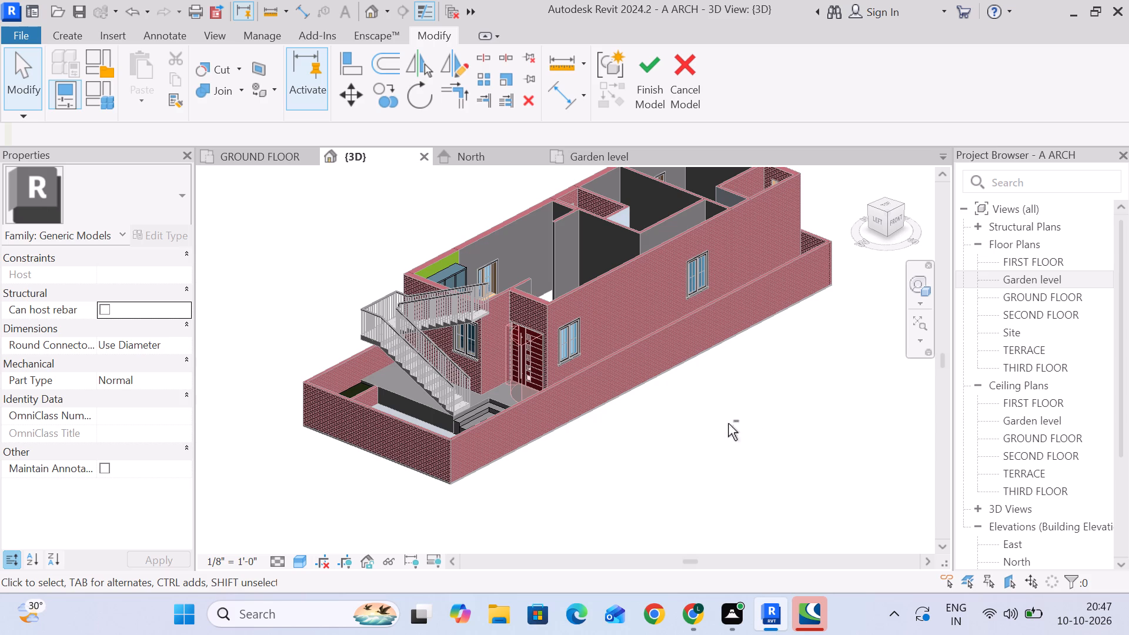
{"action": "middle_click_drag", "start_coordinate": [730, 427], "coordinate": [773, 458], "text": "shift"}
{"action": "scroll", "coordinate": [454, 429], "scroll_direction": "up", "scroll_amount": 6}
{"action": "middle_click_drag", "start_coordinate": [453, 396], "coordinate": [526, 367]}
{"action": "scroll", "coordinate": [456, 395], "scroll_direction": "up", "scroll_amount": 1, "text": "shift"}
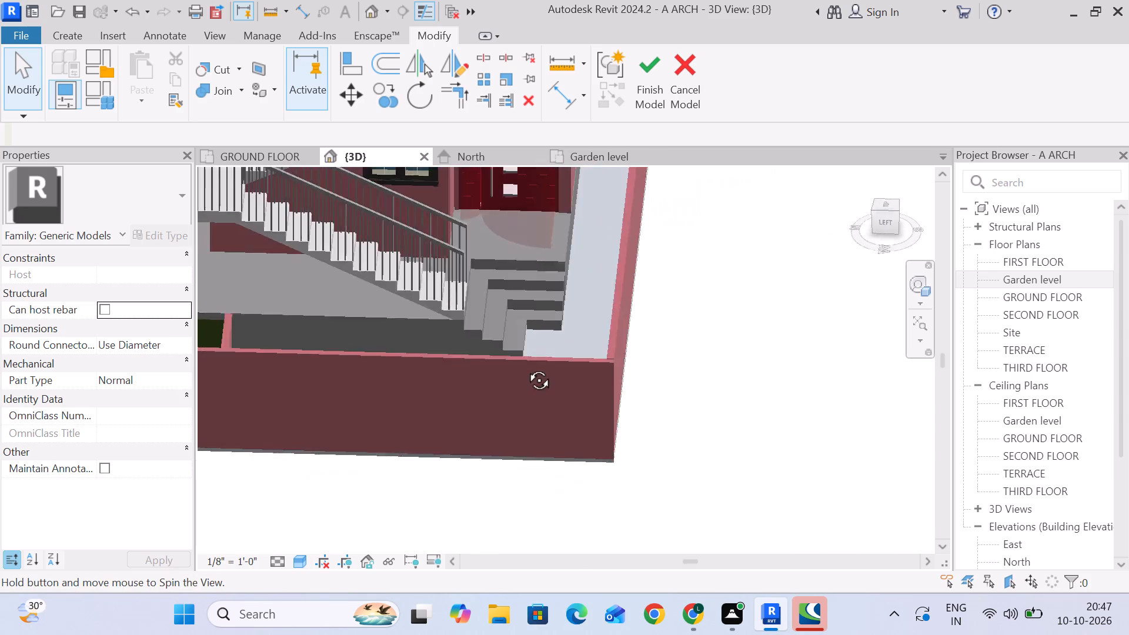
{"action": "middle_click_drag", "start_coordinate": [526, 367], "coordinate": [368, 372]}
{"action": "middle_click_drag", "start_coordinate": [467, 413], "coordinate": [556, 337]}
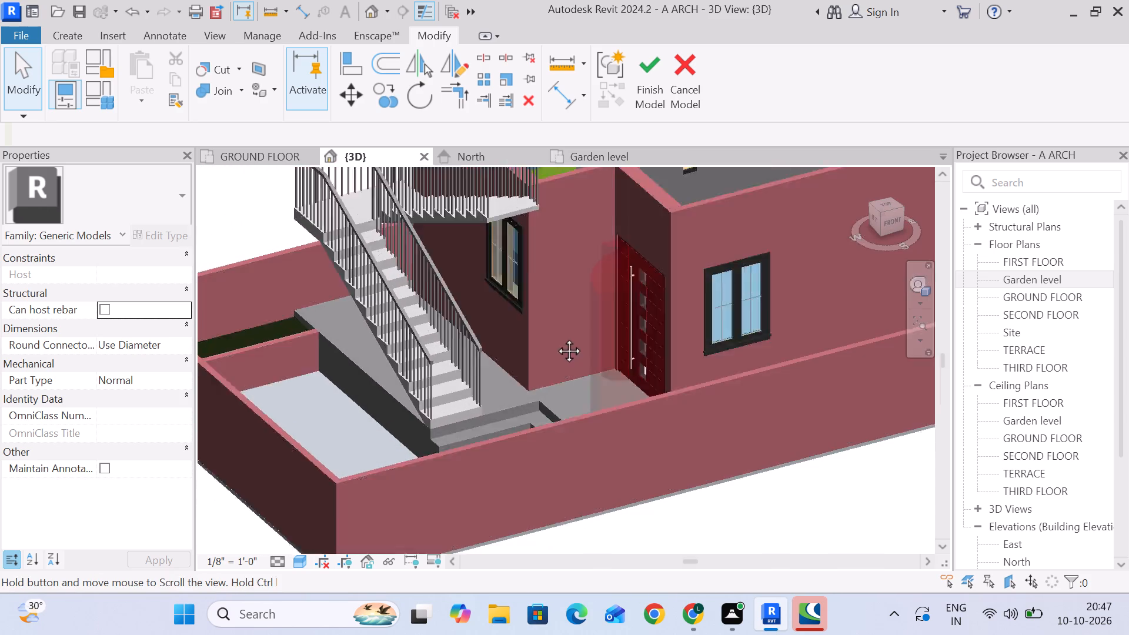
{"action": "middle_click_drag", "start_coordinate": [556, 337], "coordinate": [547, 317]}
{"action": "scroll", "coordinate": [546, 334], "scroll_direction": "down", "scroll_amount": 4}
{"action": "middle_click_drag", "start_coordinate": [539, 345], "coordinate": [563, 352]}
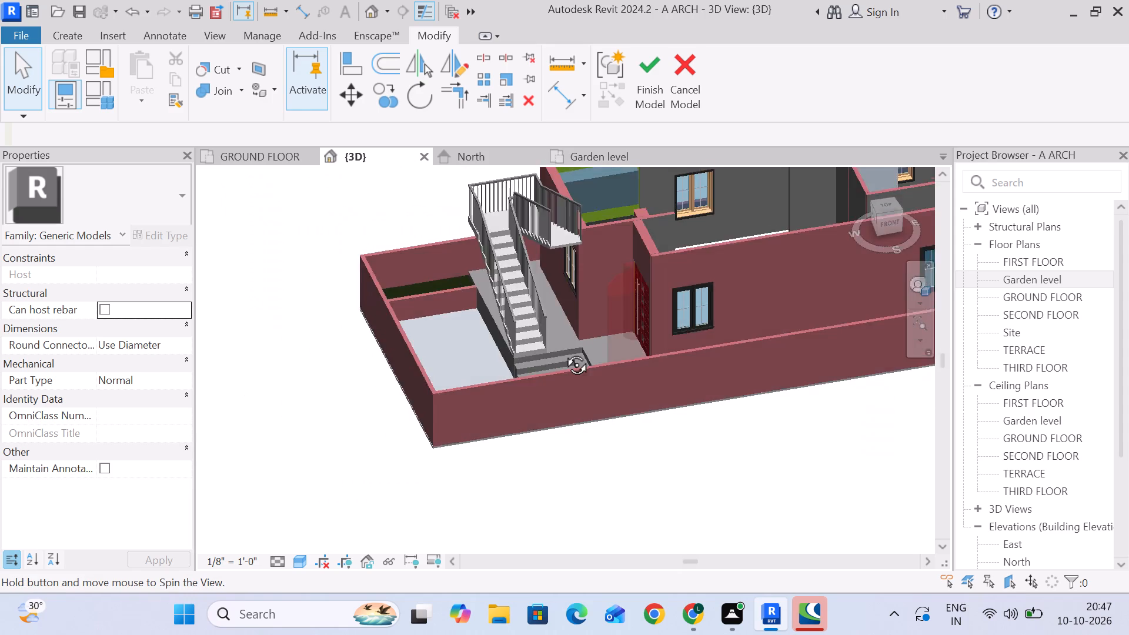
{"action": "middle_click_drag", "start_coordinate": [563, 352], "coordinate": [577, 313]}
{"action": "scroll", "coordinate": [634, 382], "scroll_direction": "down", "scroll_amount": 3}
{"action": "middle_click_drag", "start_coordinate": [725, 407], "coordinate": [508, 406]}
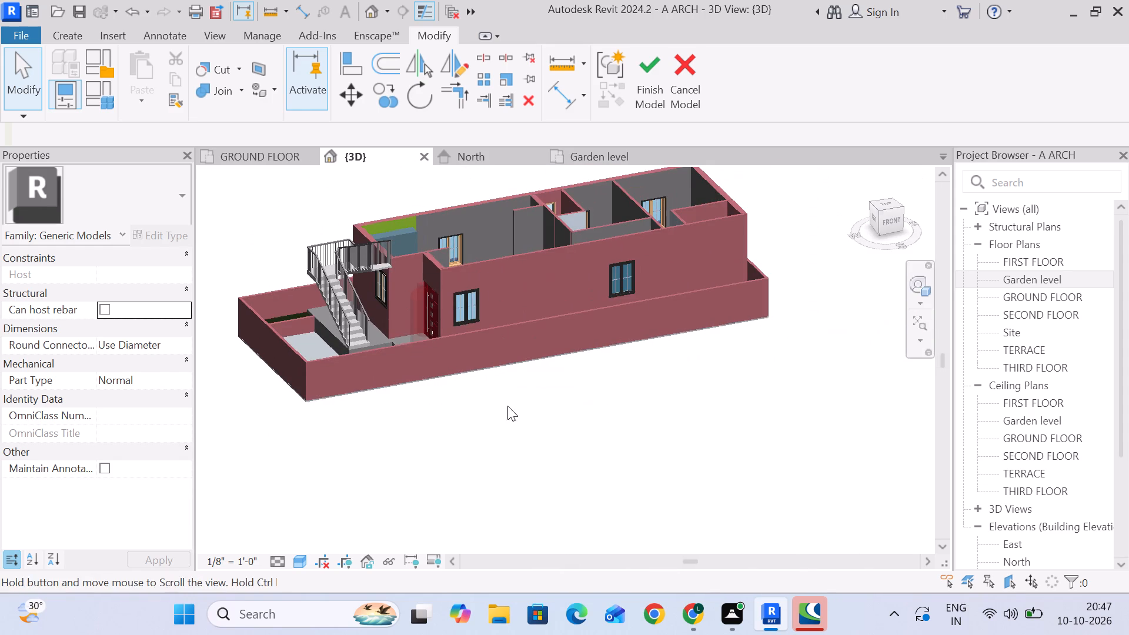
{"action": "left_click", "coordinate": [574, 420]}
{"action": "middle_click_drag", "start_coordinate": [519, 435], "coordinate": [582, 490]}
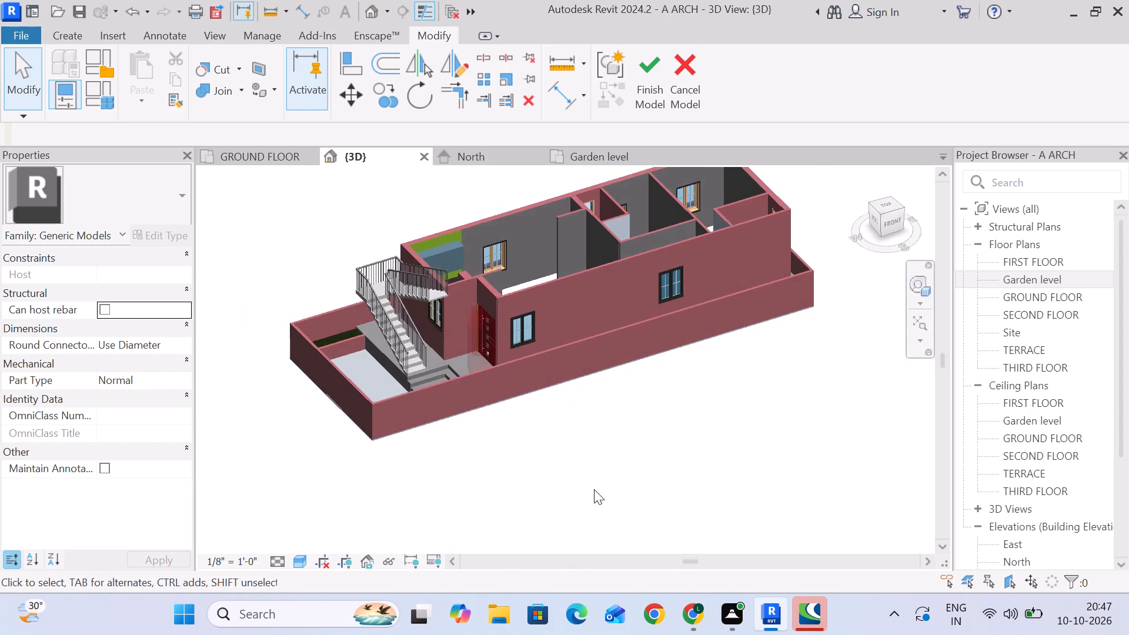
{"action": "middle_click_drag", "start_coordinate": [603, 487], "coordinate": [596, 466]}
{"action": "scroll", "coordinate": [603, 487], "scroll_direction": "up", "scroll_amount": 1}
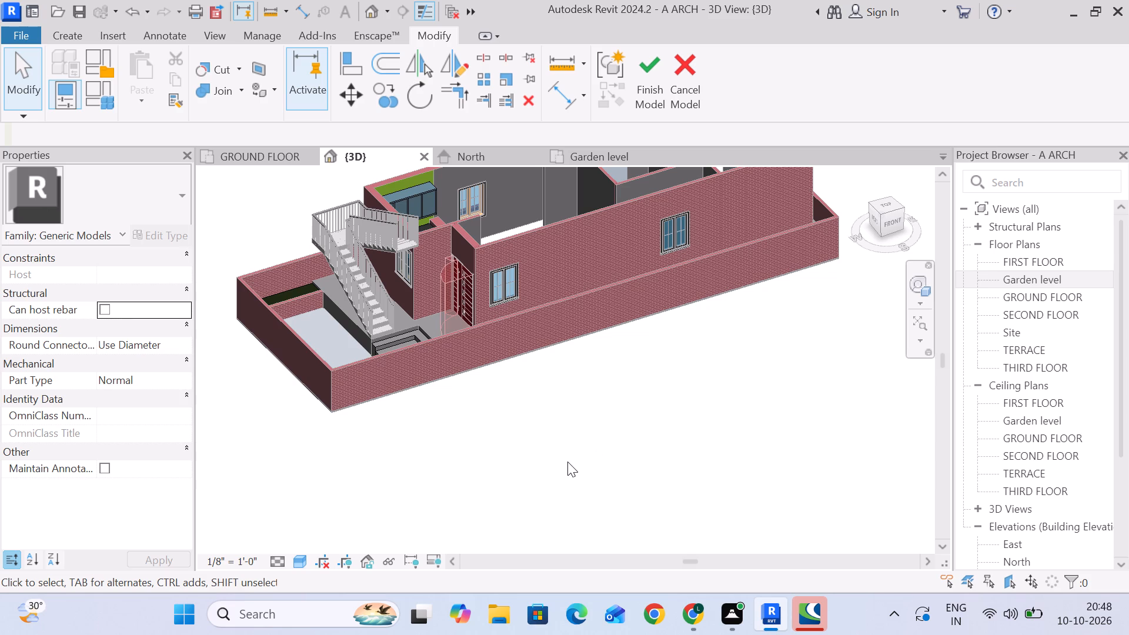
{"action": "scroll", "coordinate": [606, 464], "scroll_direction": "down", "scroll_amount": 4}
{"action": "middle_click_drag", "start_coordinate": [622, 437], "coordinate": [572, 457]}
{"action": "scroll", "coordinate": [574, 455], "scroll_direction": "up", "scroll_amount": 2}
{"action": "middle_click_drag", "start_coordinate": [575, 454], "coordinate": [687, 446]}
{"action": "scroll", "coordinate": [609, 438], "scroll_direction": "up", "scroll_amount": 1}
{"action": "middle_click_drag", "start_coordinate": [602, 451], "coordinate": [616, 460]}
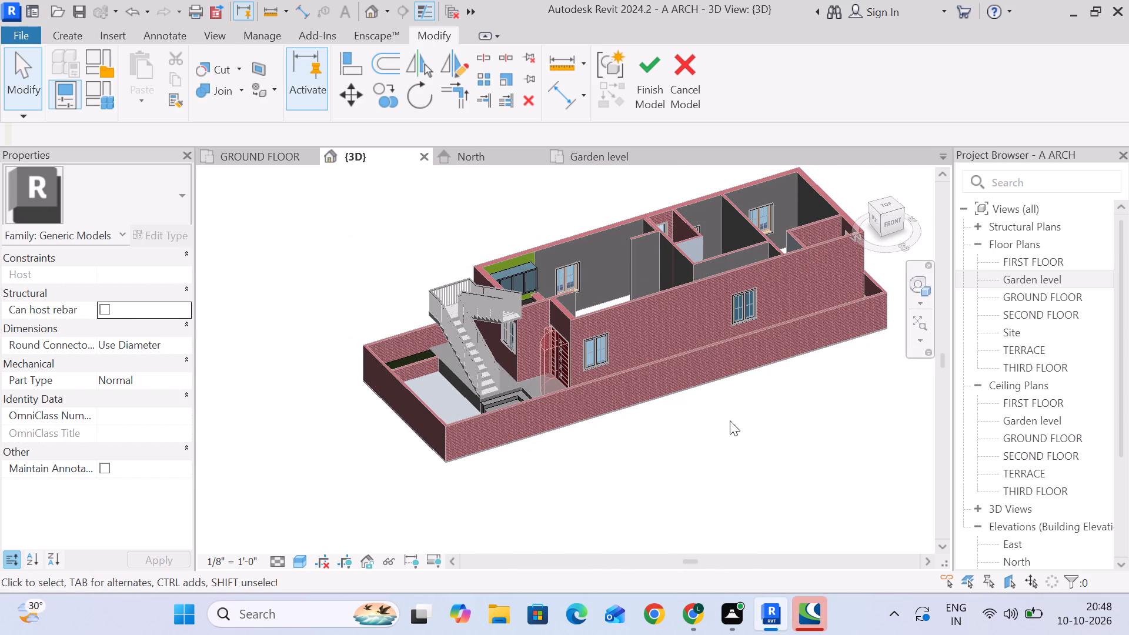
{"action": "scroll", "coordinate": [410, 344], "scroll_direction": "up", "scroll_amount": 5}
{"action": "middle_click_drag", "start_coordinate": [465, 389], "coordinate": [430, 375]}
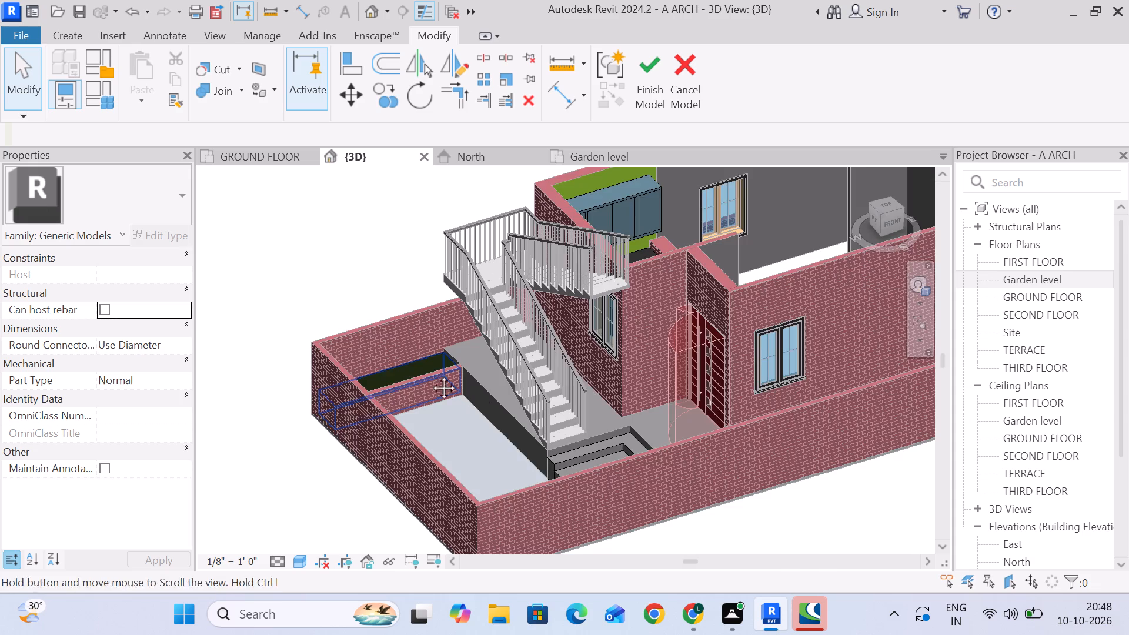
{"action": "middle_click_drag", "start_coordinate": [430, 375], "coordinate": [339, 352]}
{"action": "scroll", "coordinate": [312, 337], "scroll_direction": "down", "scroll_amount": 3}
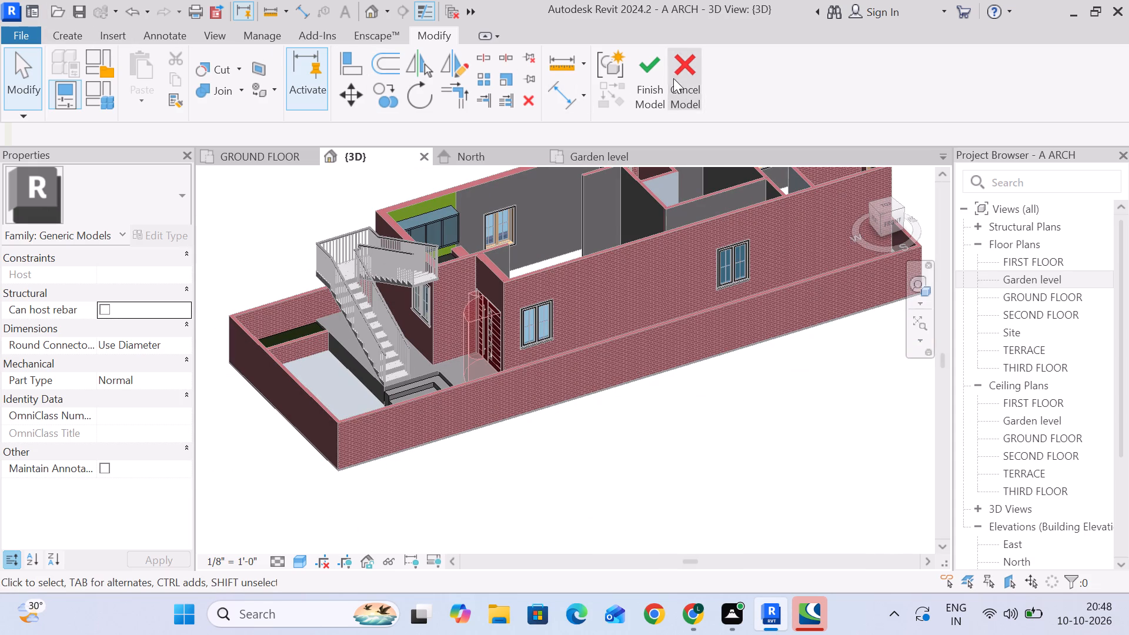
Finish the in-place model containing the entrance steps and the grass strip.
{"action": "left_click", "coordinate": [653, 76]}
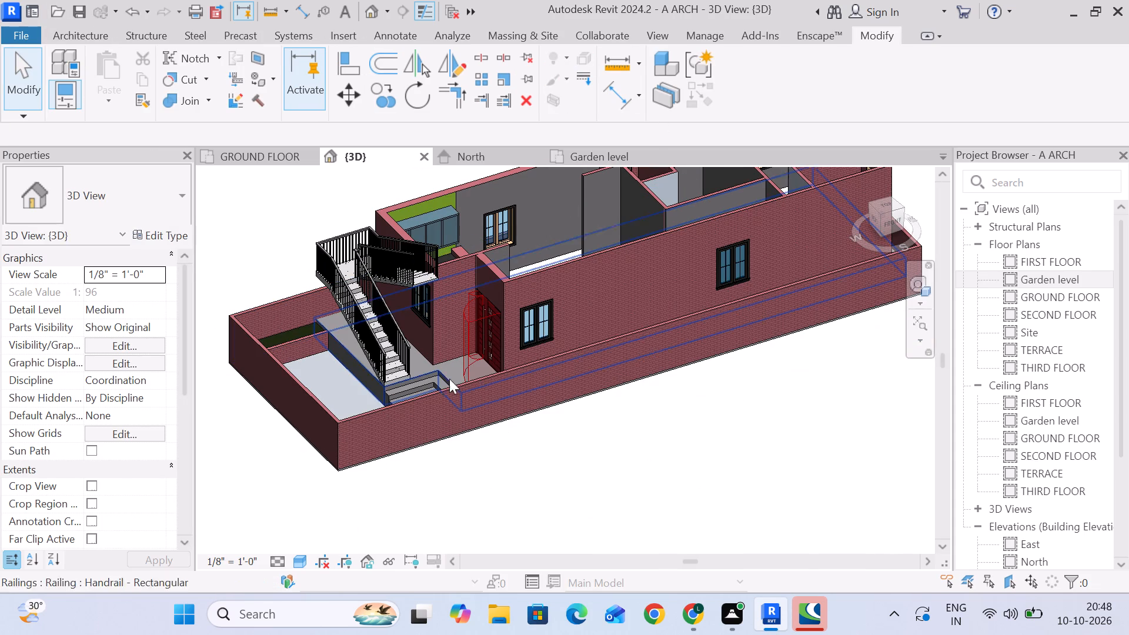
Set the 3D view's visual style to Textures.
{"action": "left_click", "coordinate": [295, 565]}
{"action": "left_click", "coordinate": [327, 530]}
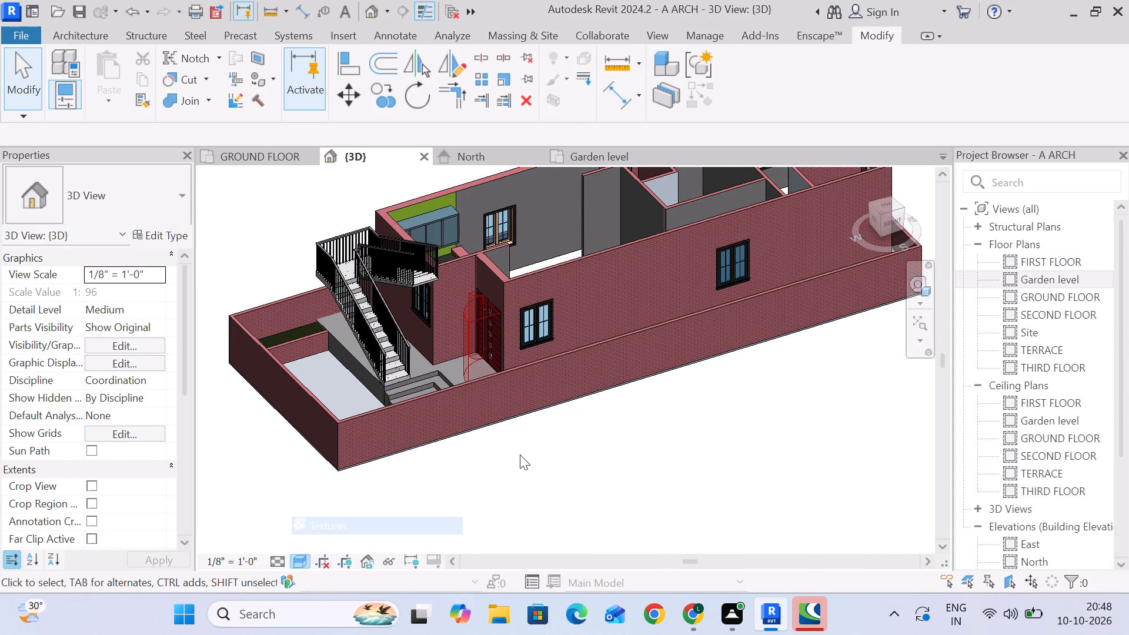
Examine the grass strip in the 3D view, and compare the GROUND FLOOR and Garden level plans around the yard and stair.
{"action": "scroll", "coordinate": [305, 338], "scroll_direction": "up", "scroll_amount": 6}
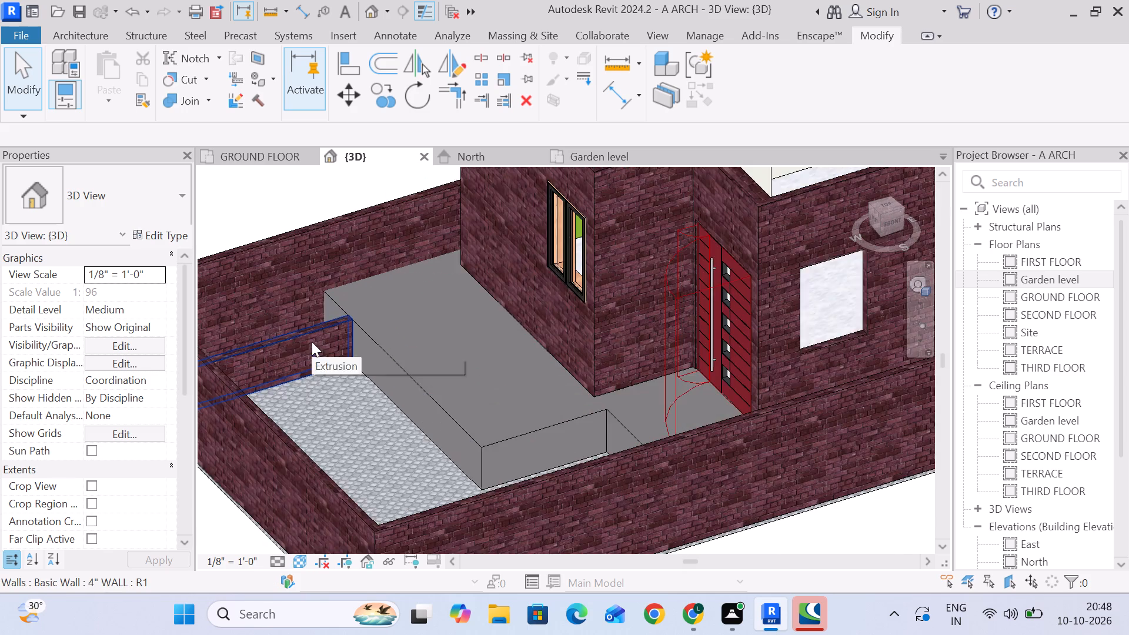
{"action": "scroll", "coordinate": [308, 337], "scroll_direction": "up", "scroll_amount": 7}
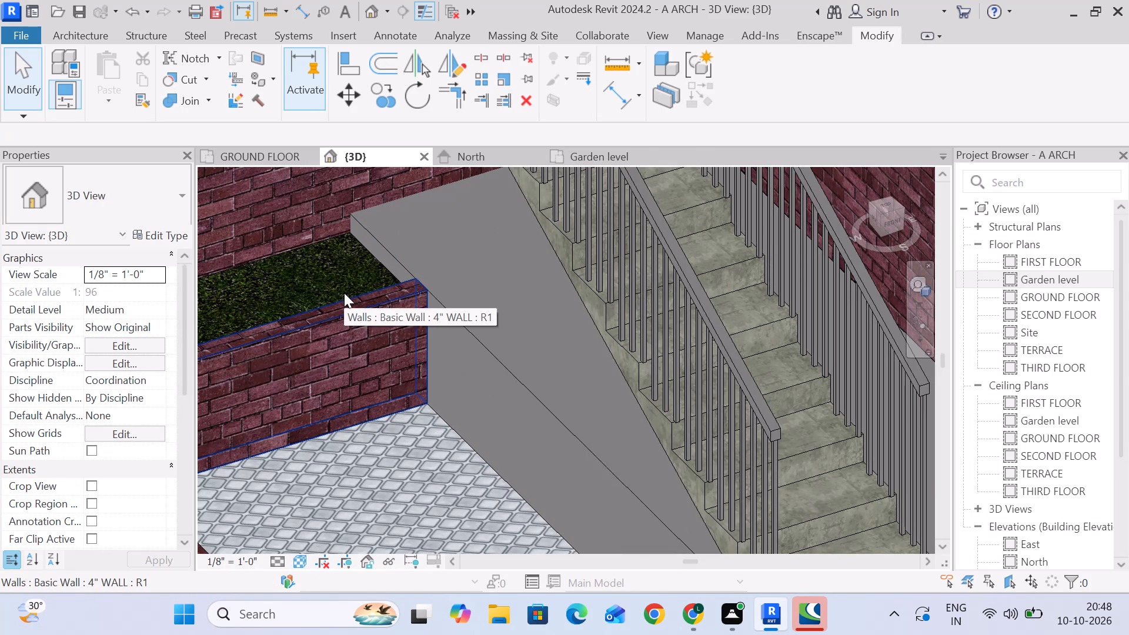
{"action": "scroll", "coordinate": [344, 293], "scroll_direction": "down", "scroll_amount": 9}
{"action": "left_click", "coordinate": [265, 153]}
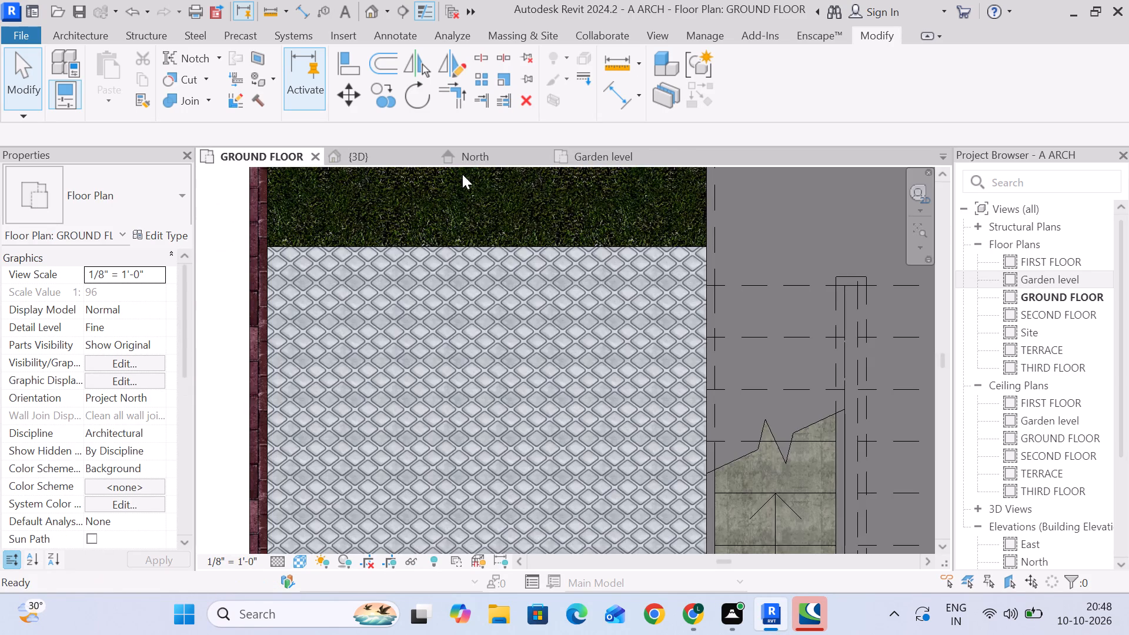
{"action": "scroll", "coordinate": [534, 242], "scroll_direction": "down", "scroll_amount": 10}
{"action": "scroll", "coordinate": [534, 260], "scroll_direction": "up", "scroll_amount": 5}
{"action": "left_click", "coordinate": [602, 159]}
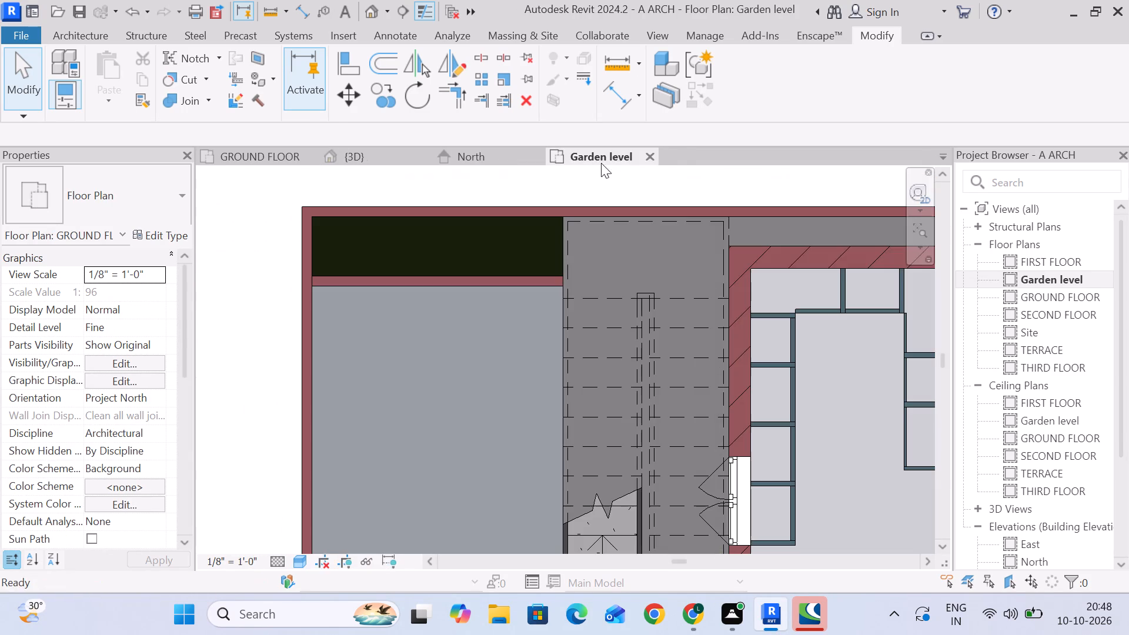
{"action": "scroll", "coordinate": [601, 217], "scroll_direction": "down", "scroll_amount": 6}
{"action": "scroll", "coordinate": [650, 278], "scroll_direction": "down", "scroll_amount": 2}
{"action": "middle_click_drag", "start_coordinate": [644, 278], "coordinate": [446, 279]}
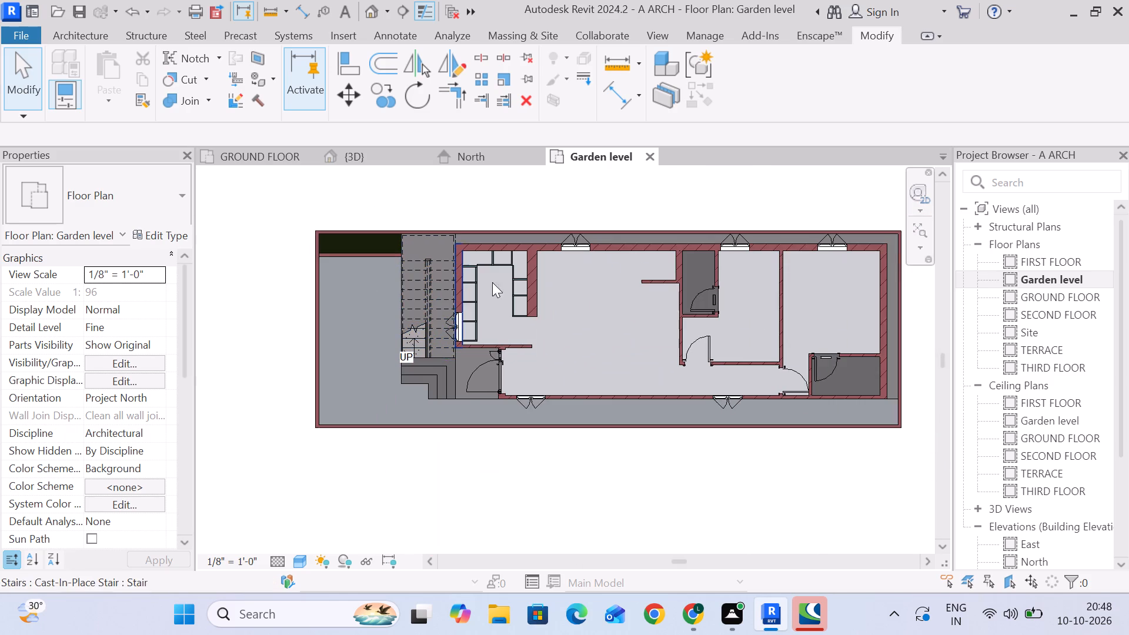
{"action": "middle_click_drag", "start_coordinate": [539, 282], "coordinate": [485, 282]}
{"action": "scroll", "coordinate": [517, 291], "scroll_direction": "up", "scroll_amount": 1}
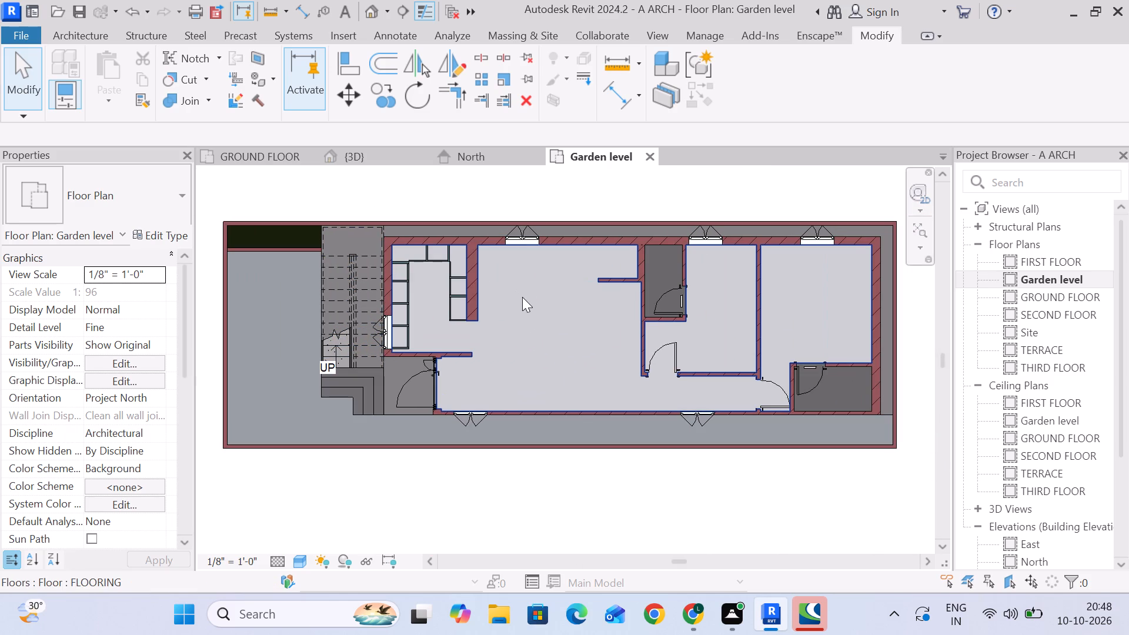
{"action": "left_click", "coordinate": [269, 158]}
{"action": "scroll", "coordinate": [513, 297], "scroll_direction": "down", "scroll_amount": 5}
{"action": "middle_click_drag", "start_coordinate": [513, 300], "coordinate": [503, 297]}
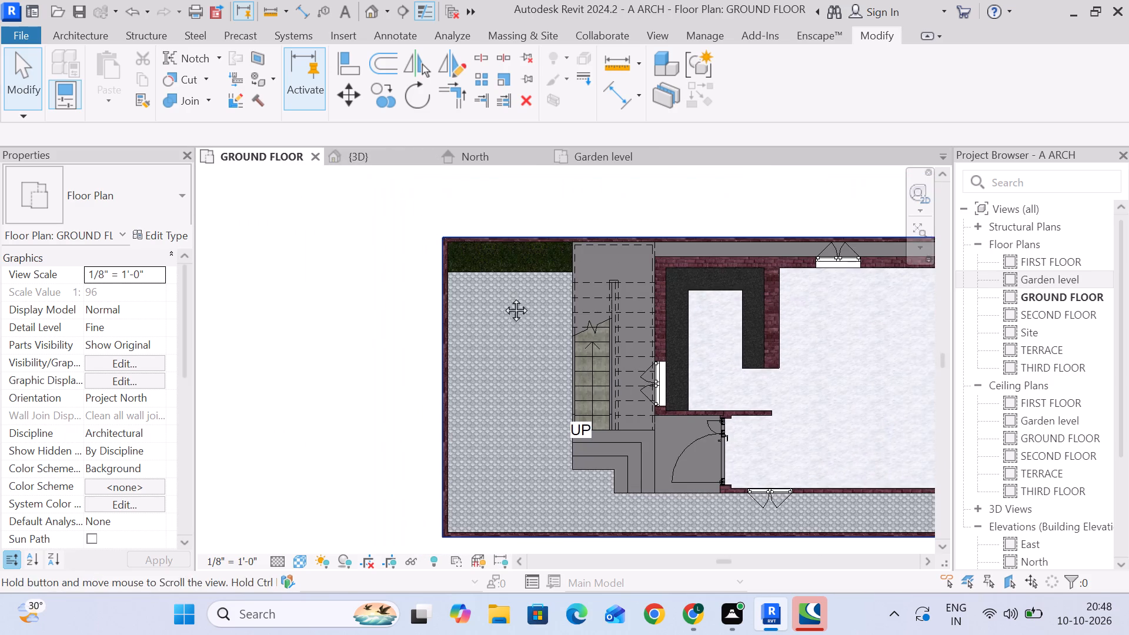
{"action": "middle_click_drag", "start_coordinate": [503, 297], "coordinate": [376, 267]}
{"action": "scroll", "coordinate": [381, 273], "scroll_direction": "down", "scroll_amount": 2}
{"action": "scroll", "coordinate": [381, 273], "scroll_direction": "up", "scroll_amount": 2}
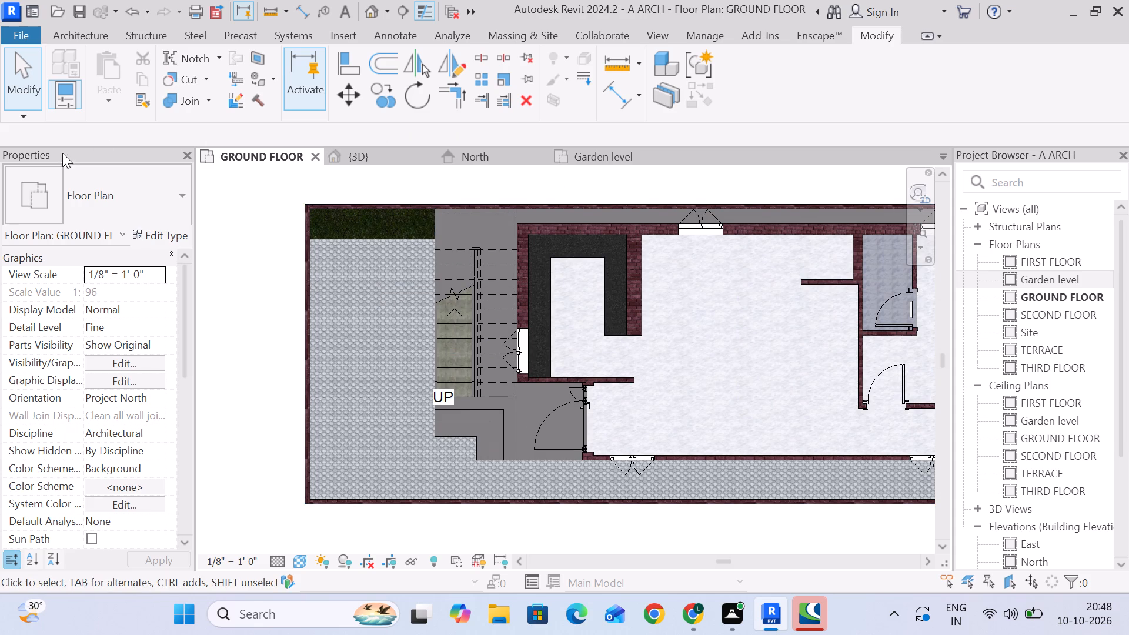
{"action": "left_click", "coordinate": [91, 35]}
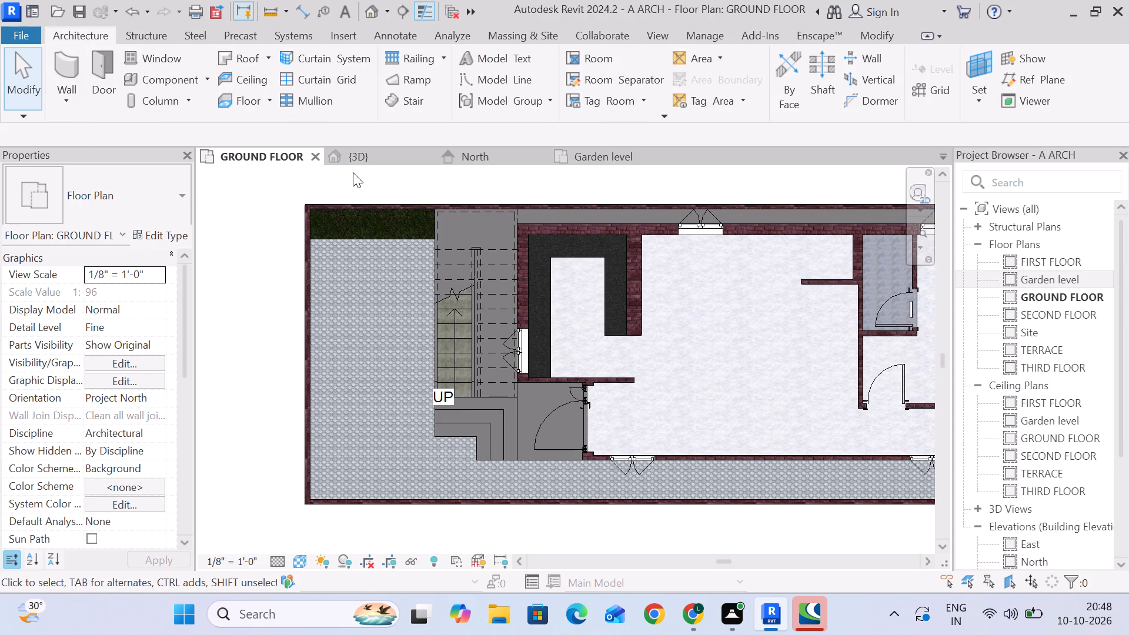
{"action": "left_click", "coordinate": [585, 151]}
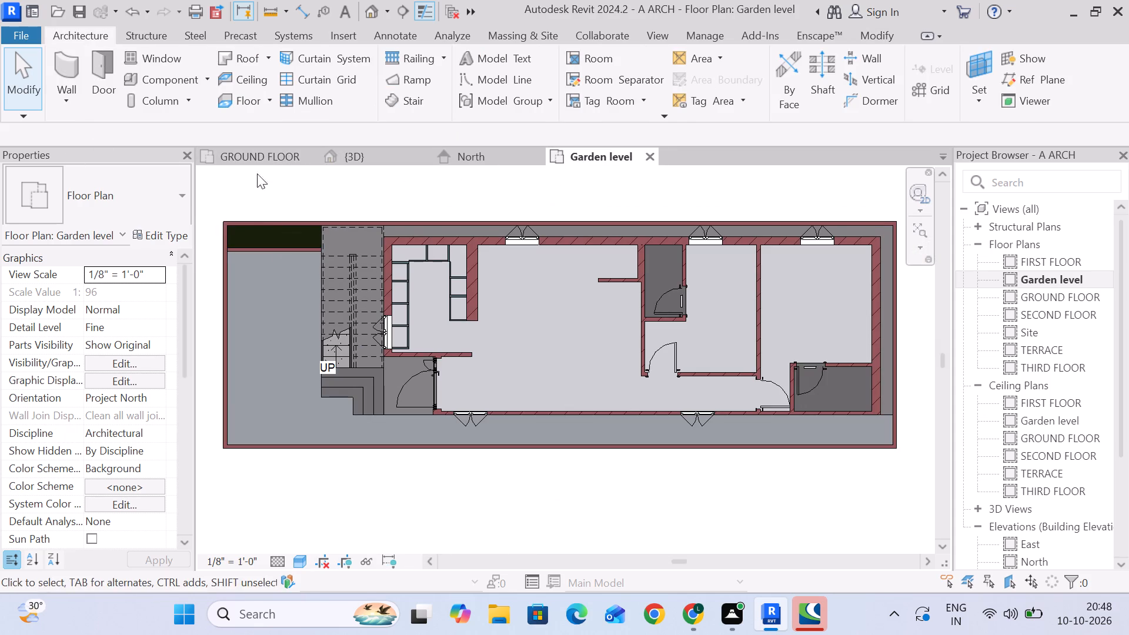
Examine the stair, entrance steps, paved yard and low wall in the textured 3D view.
{"action": "left_click", "coordinate": [357, 162]}
{"action": "middle_click_drag", "start_coordinate": [359, 325], "coordinate": [387, 279]}
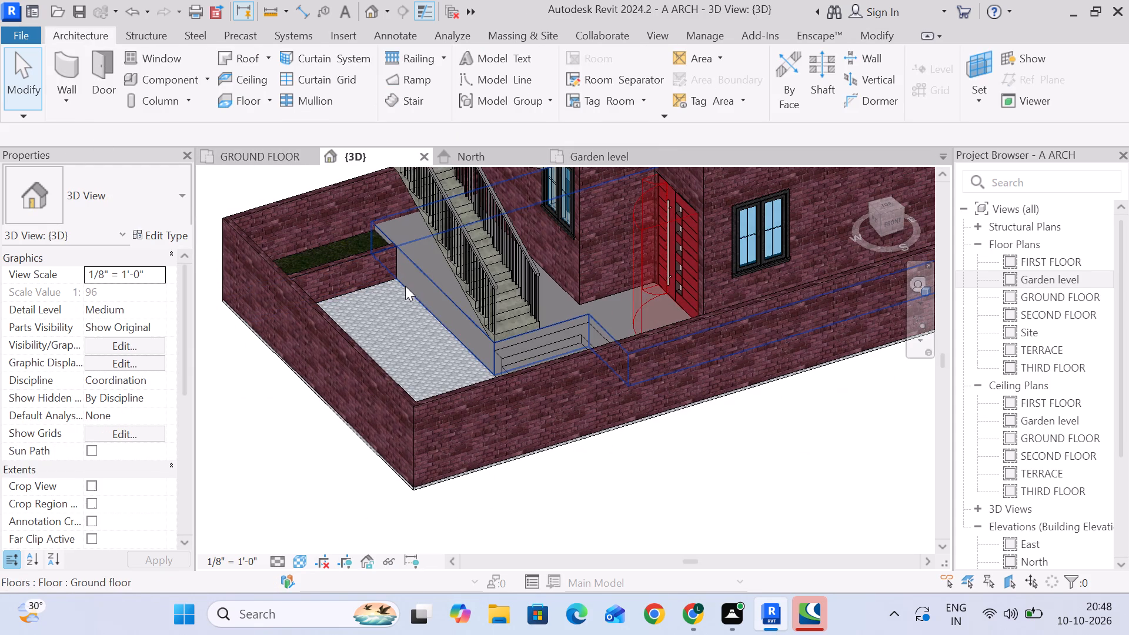
{"action": "left_click", "coordinate": [432, 290]}
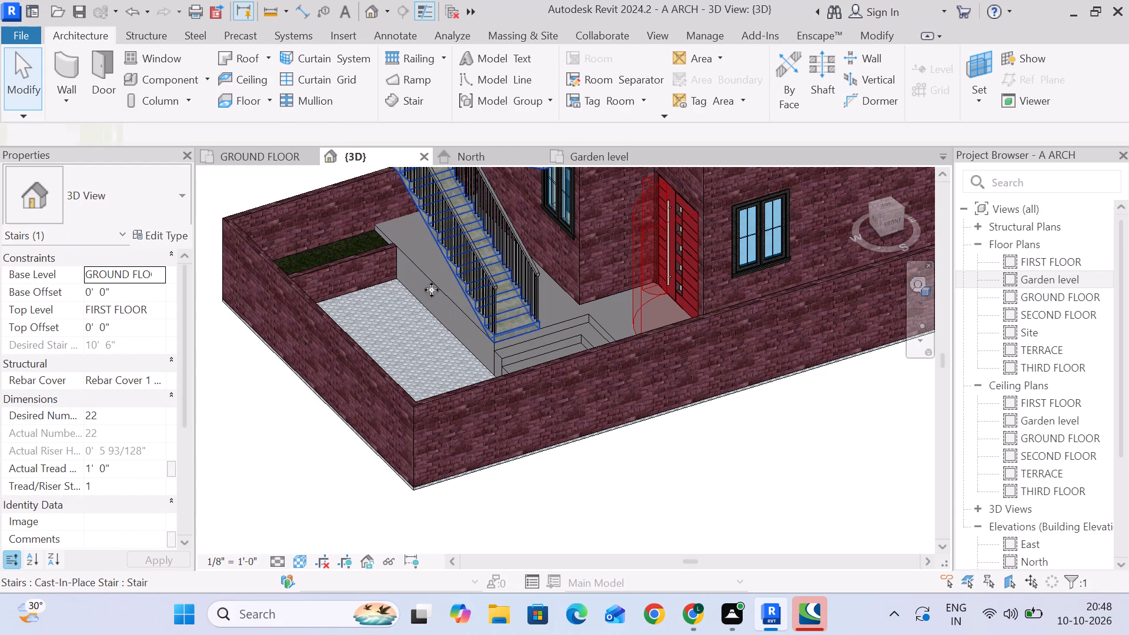
{"action": "left_click", "coordinate": [764, 453]}
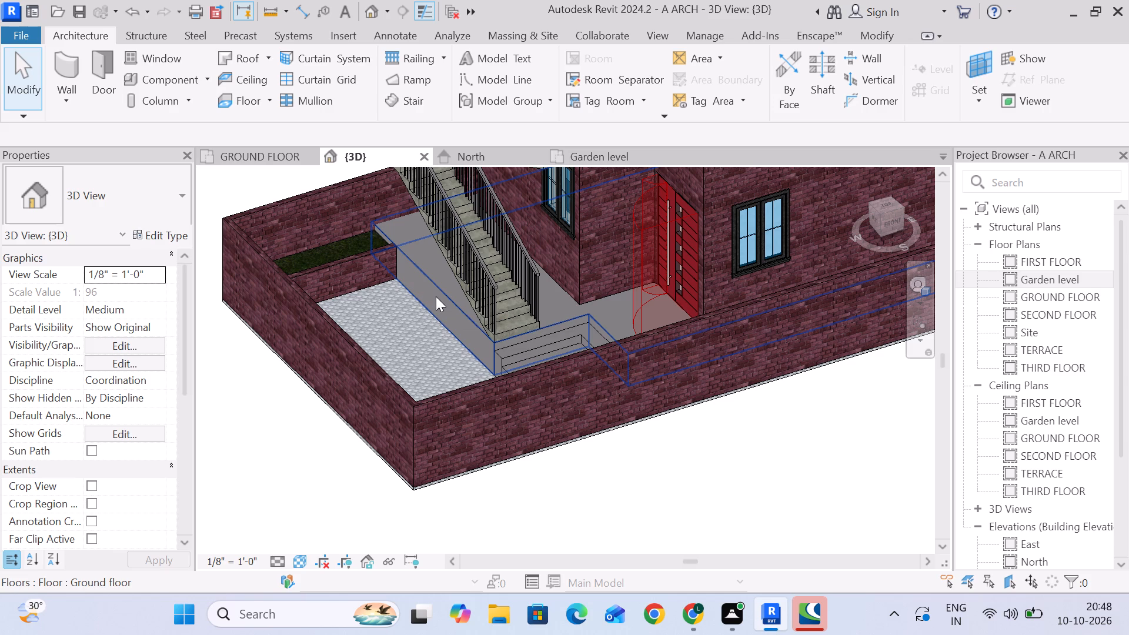
{"action": "middle_click_drag", "start_coordinate": [432, 292], "coordinate": [396, 265]}
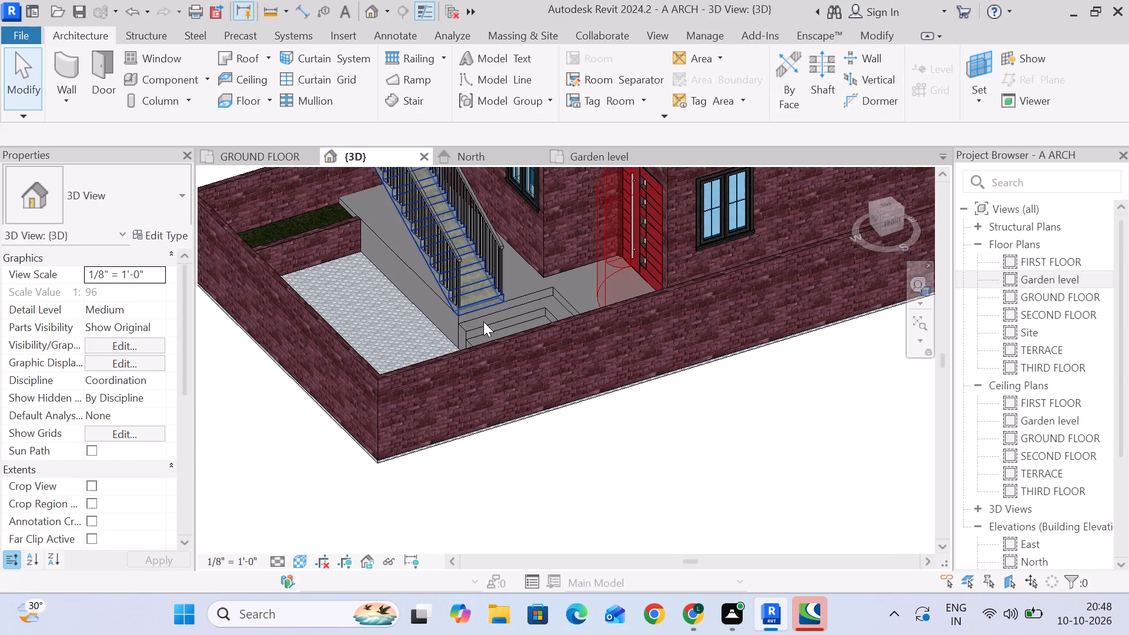
{"action": "scroll", "coordinate": [782, 393], "scroll_direction": "down", "scroll_amount": 1}
{"action": "middle_click_drag", "start_coordinate": [759, 387], "coordinate": [685, 368]}
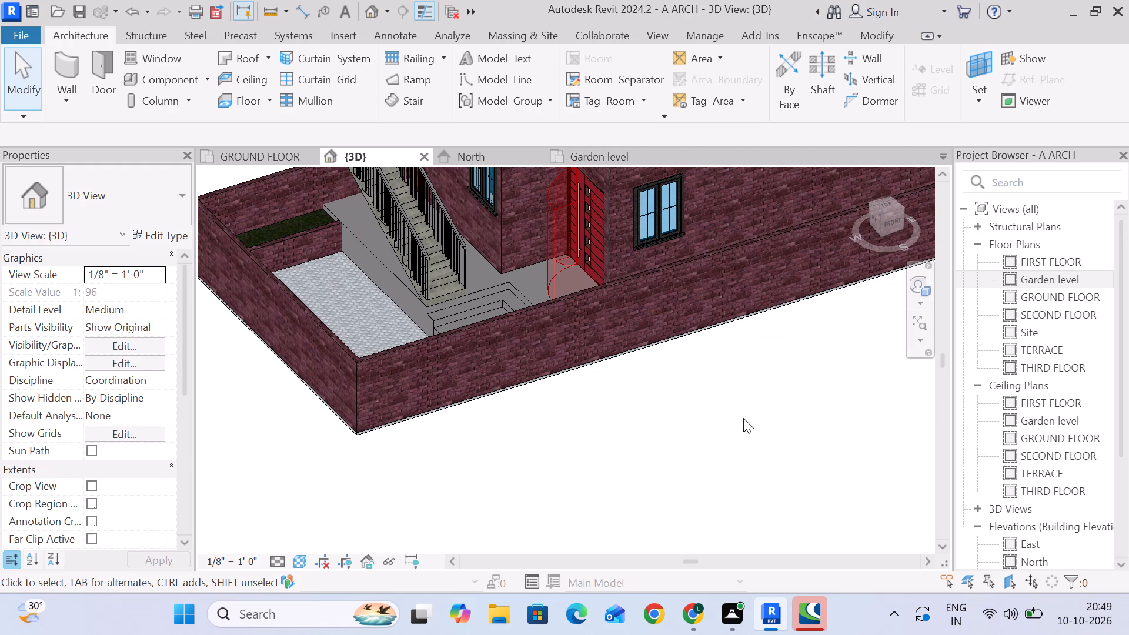
{"action": "left_click", "coordinate": [709, 404]}
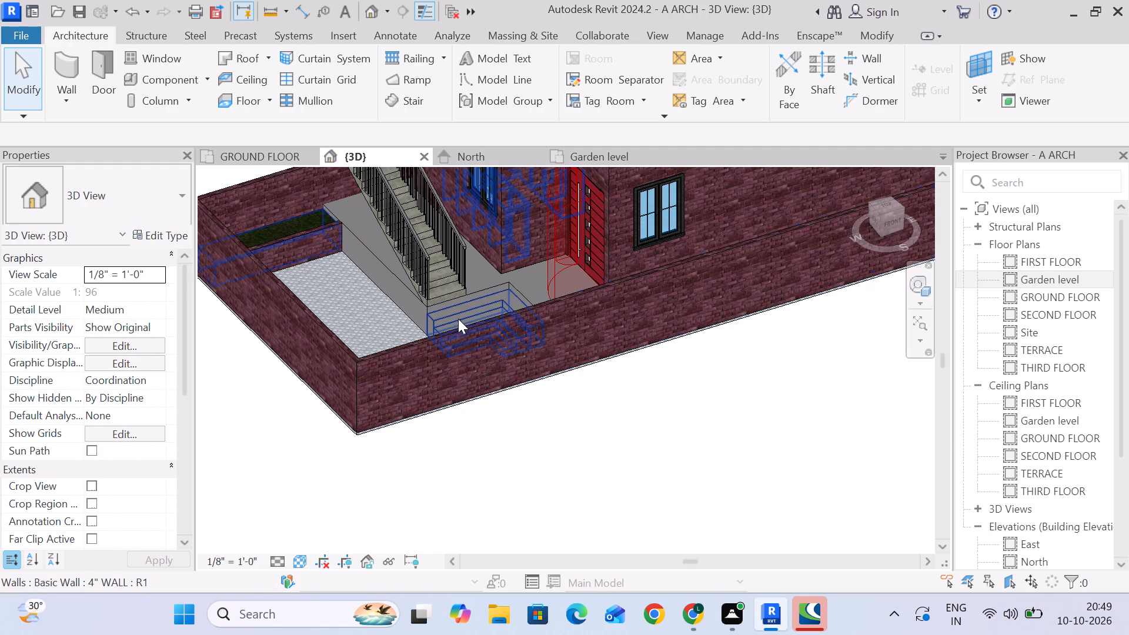
{"action": "scroll", "coordinate": [454, 329], "scroll_direction": "down", "scroll_amount": 3}
{"action": "scroll", "coordinate": [417, 318], "scroll_direction": "up", "scroll_amount": 3}
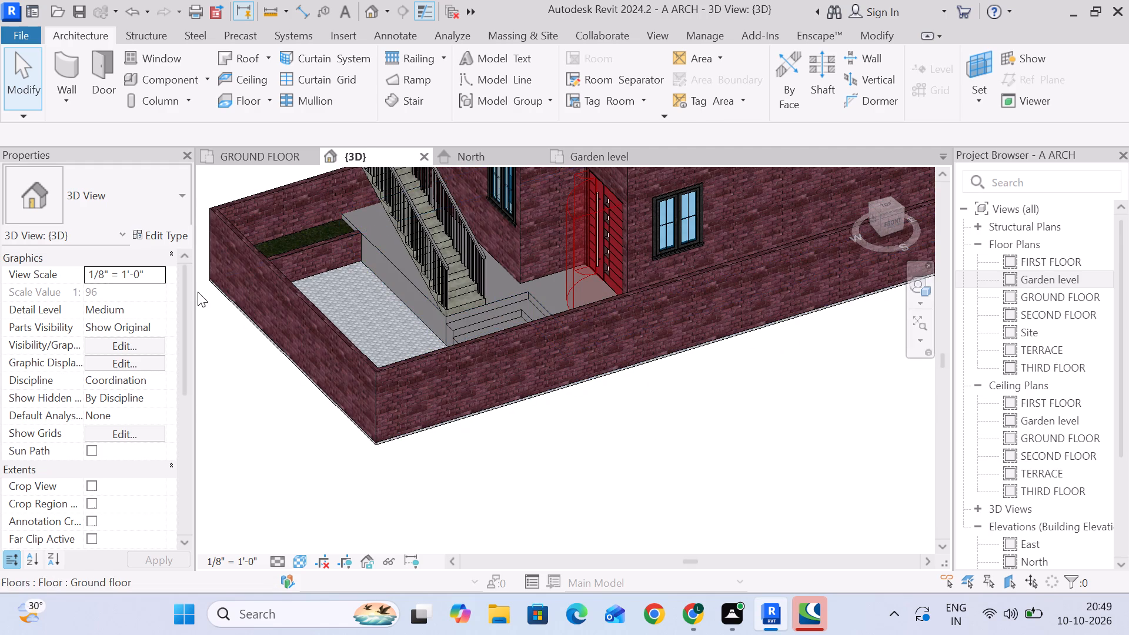
{"action": "middle_click_drag", "start_coordinate": [323, 271], "coordinate": [327, 293]}
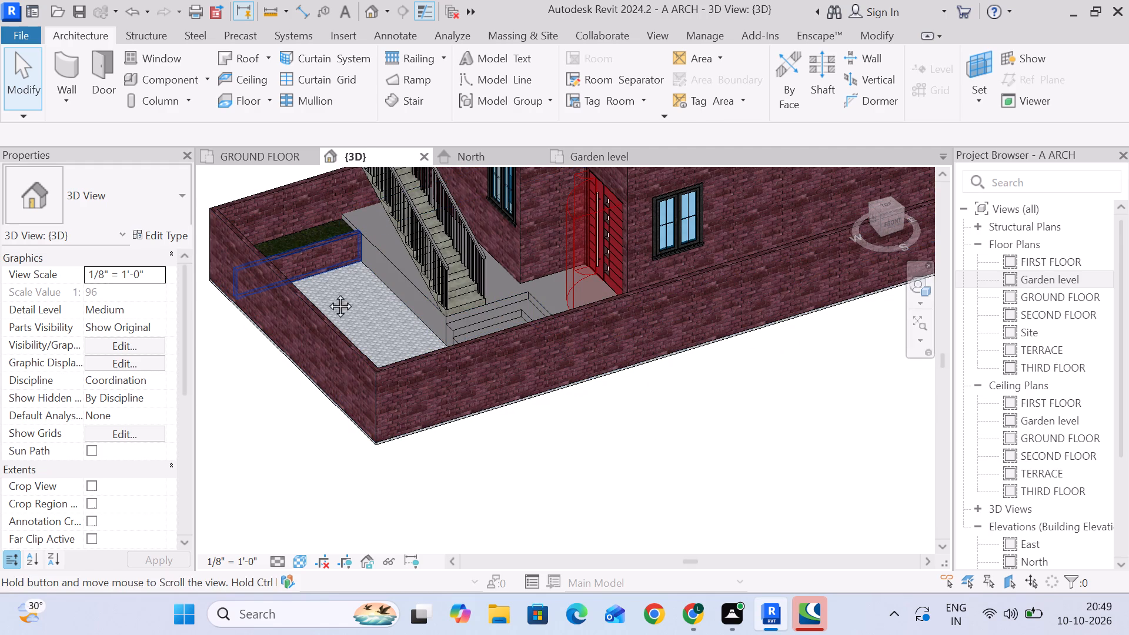
{"action": "middle_click_drag", "start_coordinate": [327, 293], "coordinate": [346, 400]}
{"action": "scroll", "coordinate": [428, 308], "scroll_direction": "up", "scroll_amount": 4}
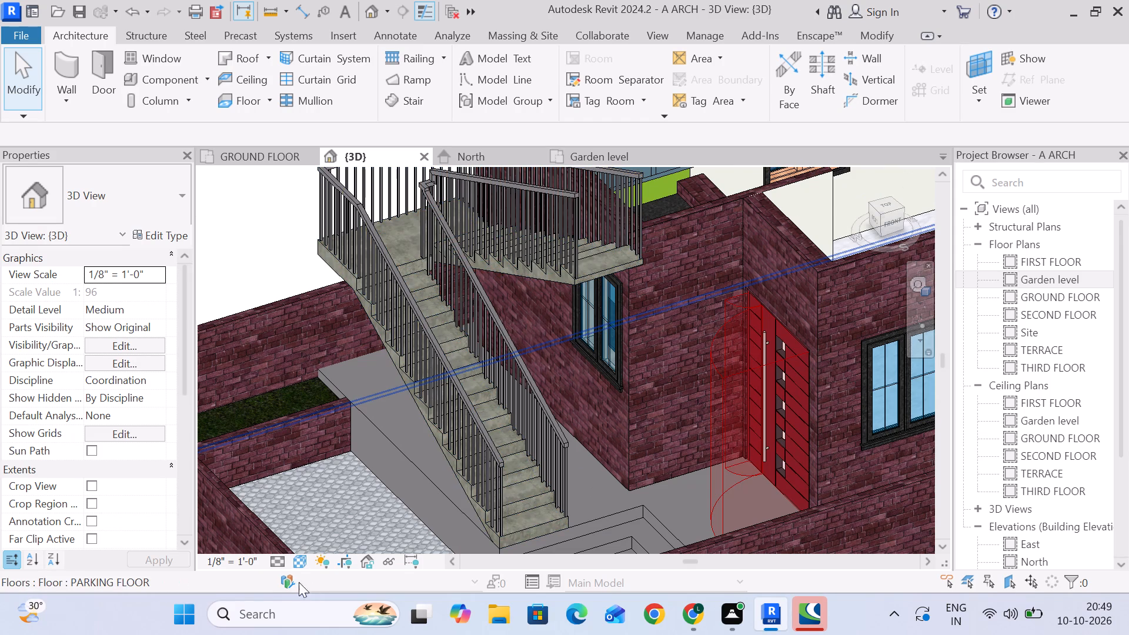
Set the 3D view's visual style to Shaded.
{"action": "left_click", "coordinate": [298, 567]}
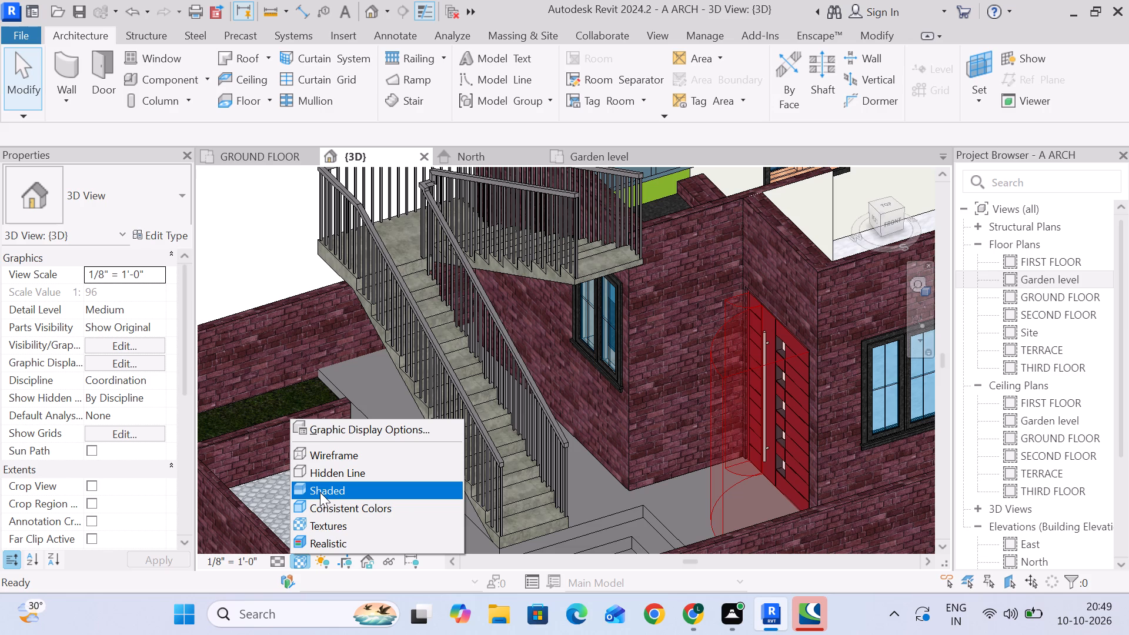
{"action": "left_click", "coordinate": [320, 492]}
Open the type properties of the stair beside the entrance and review its construction, support, graphics and identity parameters.
{"action": "left_click", "coordinate": [448, 329]}
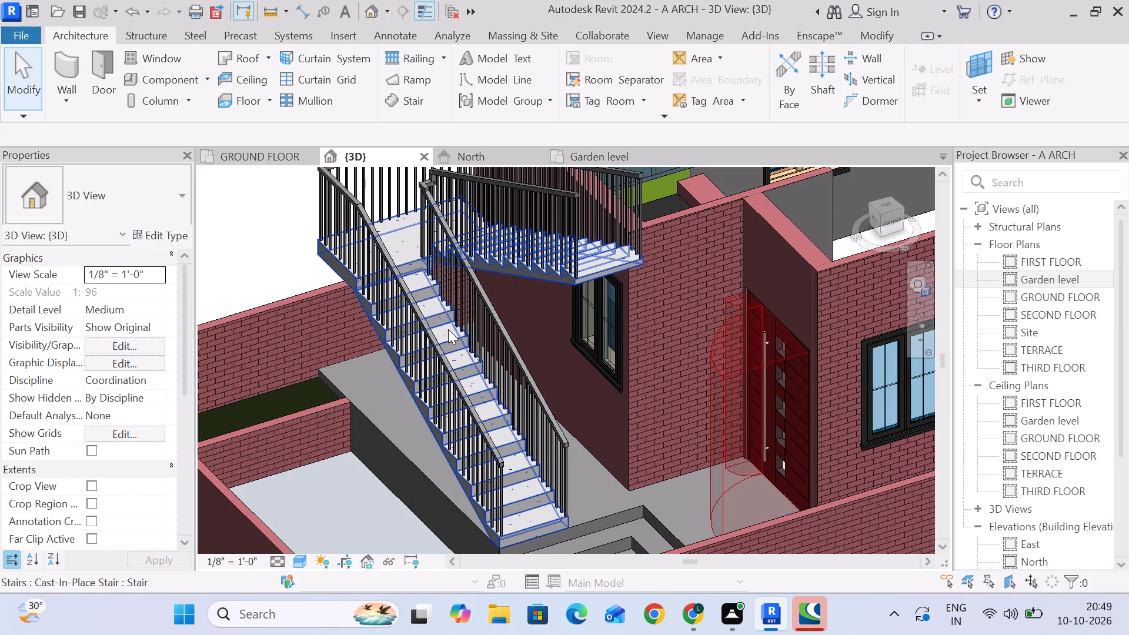
{"action": "left_click", "coordinate": [169, 233]}
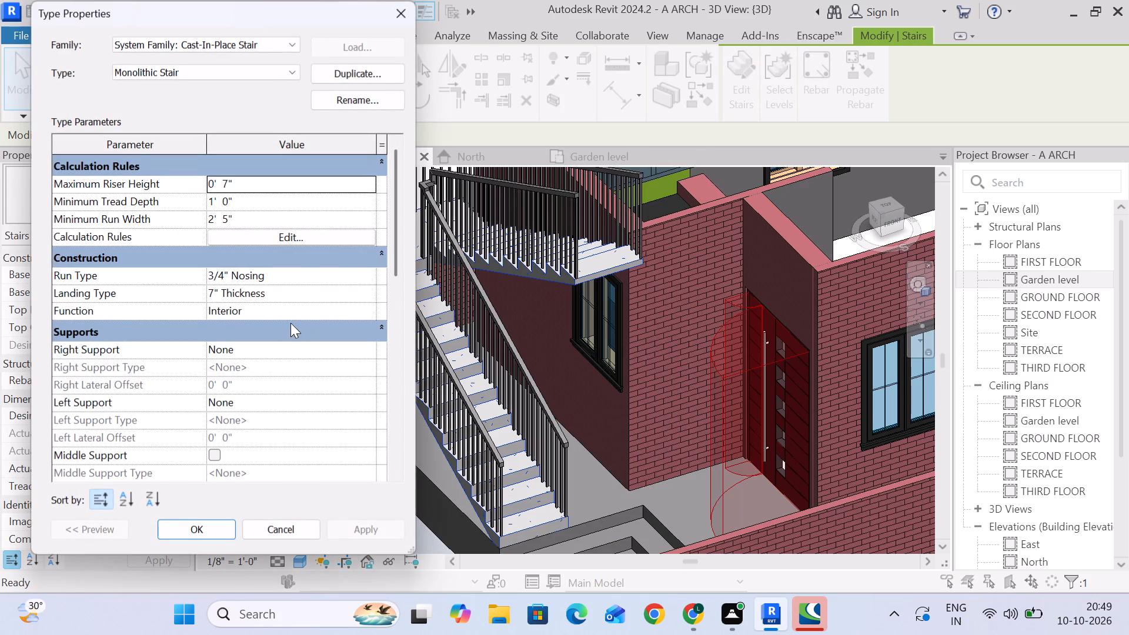
{"action": "scroll", "coordinate": [116, 322], "scroll_direction": "down", "scroll_amount": 2}
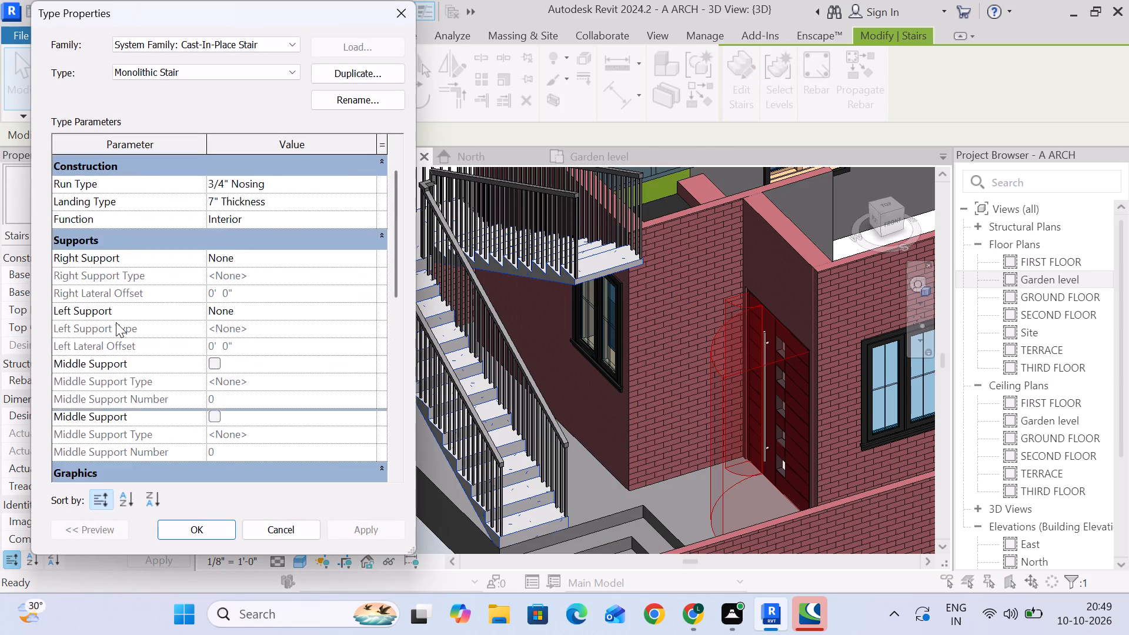
{"action": "scroll", "coordinate": [116, 322], "scroll_direction": "down", "scroll_amount": 5}
{"action": "scroll", "coordinate": [117, 323], "scroll_direction": "up", "scroll_amount": 2}
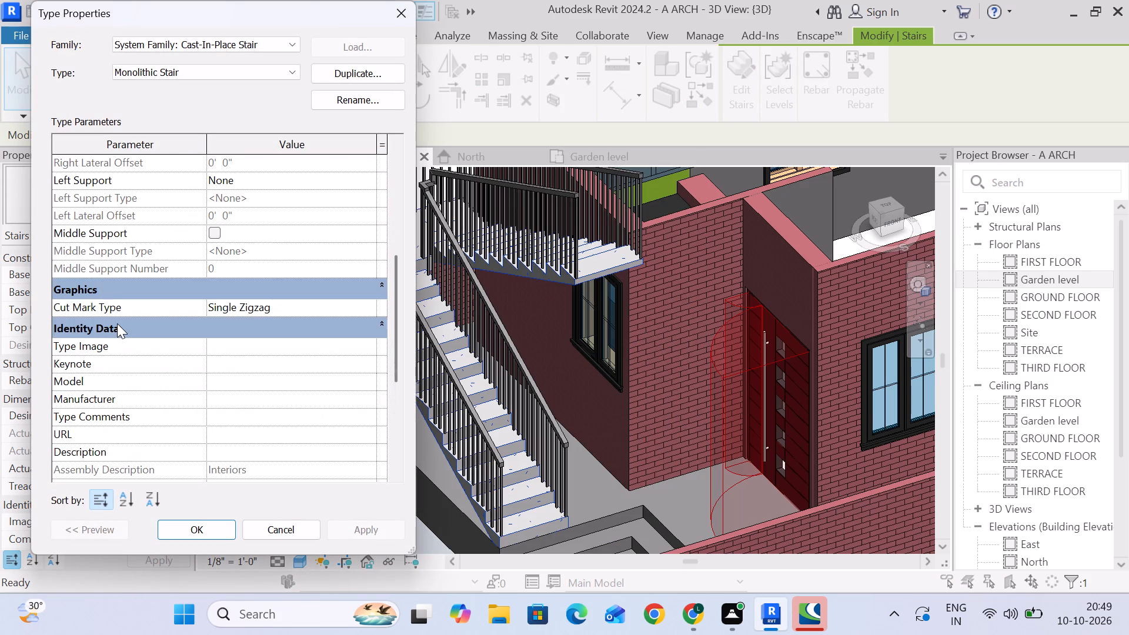
{"action": "scroll", "coordinate": [117, 323], "scroll_direction": "down", "scroll_amount": 6}
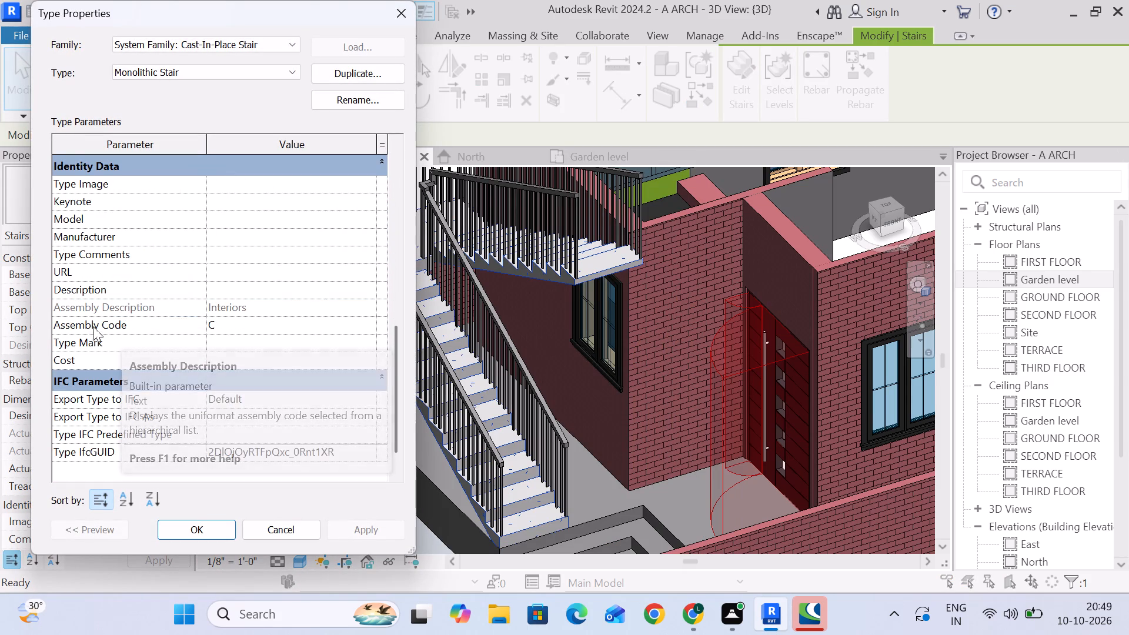
{"action": "scroll", "coordinate": [124, 314], "scroll_direction": "up", "scroll_amount": 5}
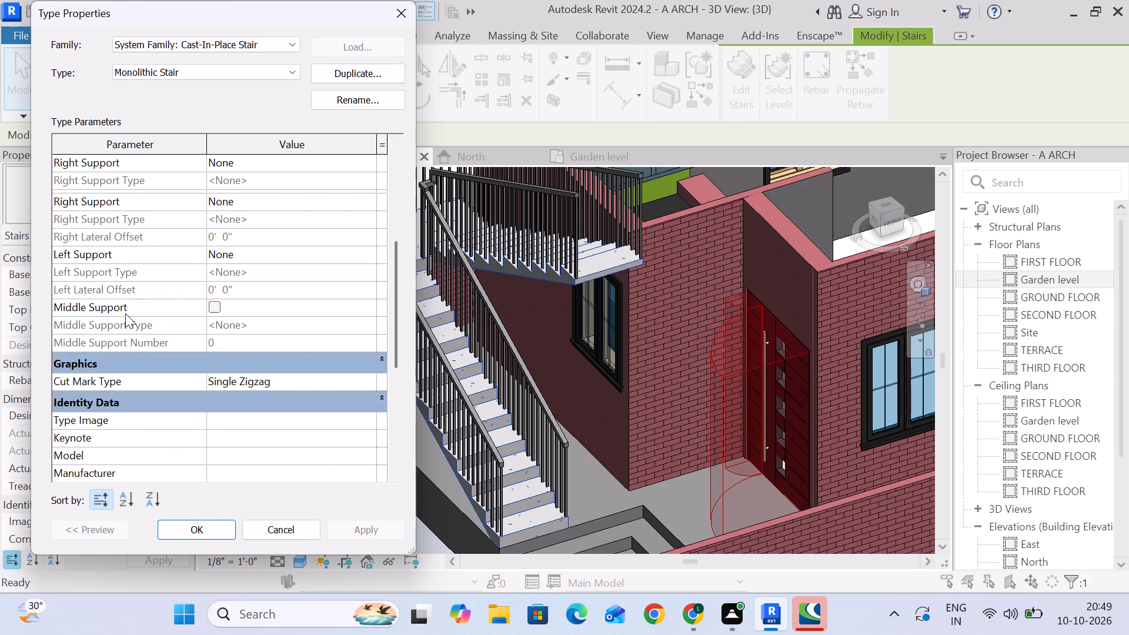
{"action": "scroll", "coordinate": [125, 313], "scroll_direction": "up", "scroll_amount": 6}
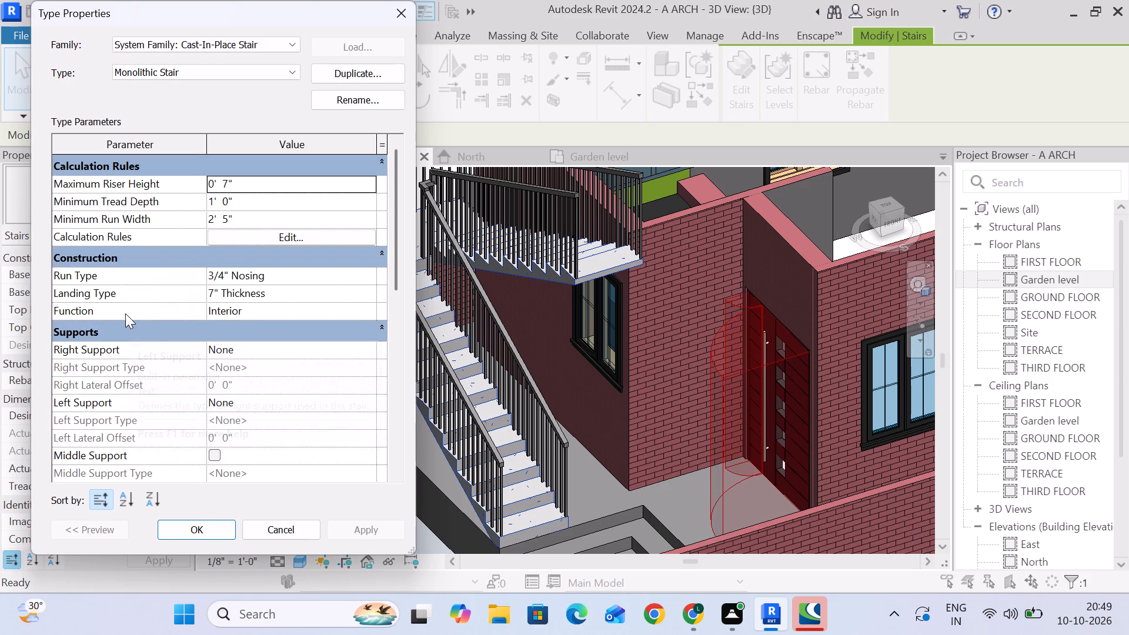
{"action": "scroll", "coordinate": [125, 313], "scroll_direction": "up", "scroll_amount": 1}
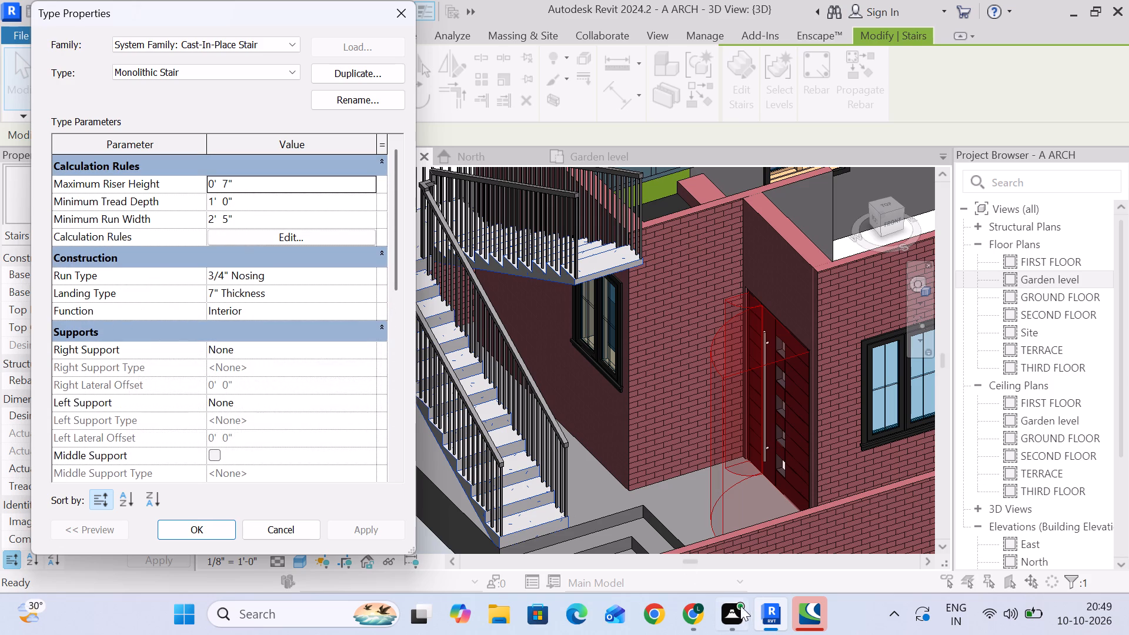
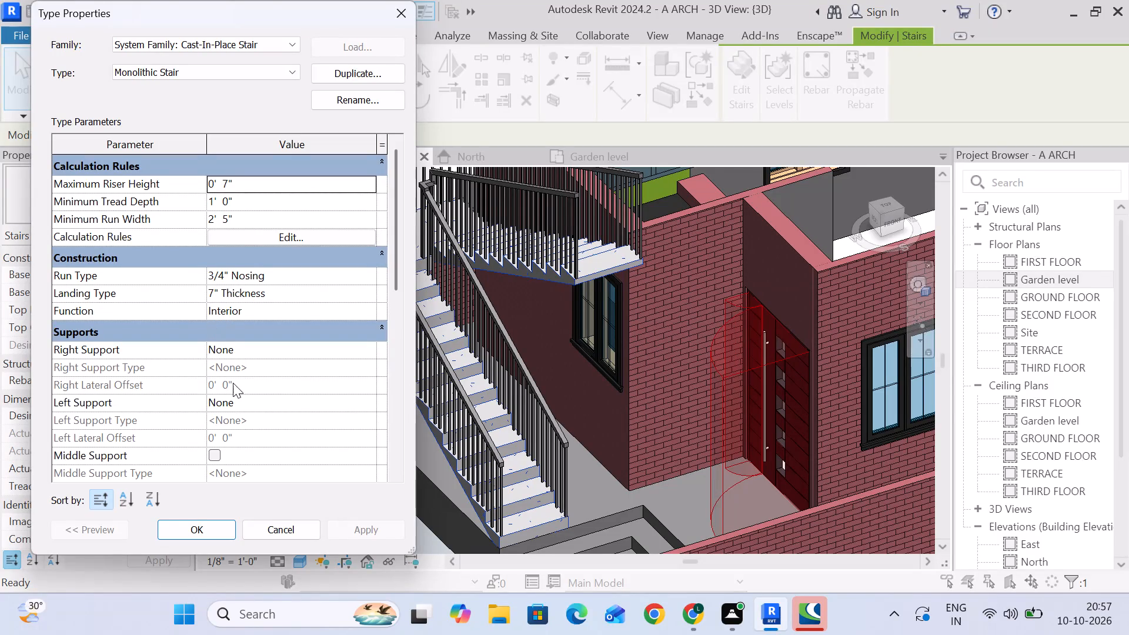
Review the Monolithic Stair type's calculation, construction, support, identity and IFC parameters, and close its type properties.
{"action": "scroll", "coordinate": [149, 293], "scroll_direction": "down", "scroll_amount": 1}
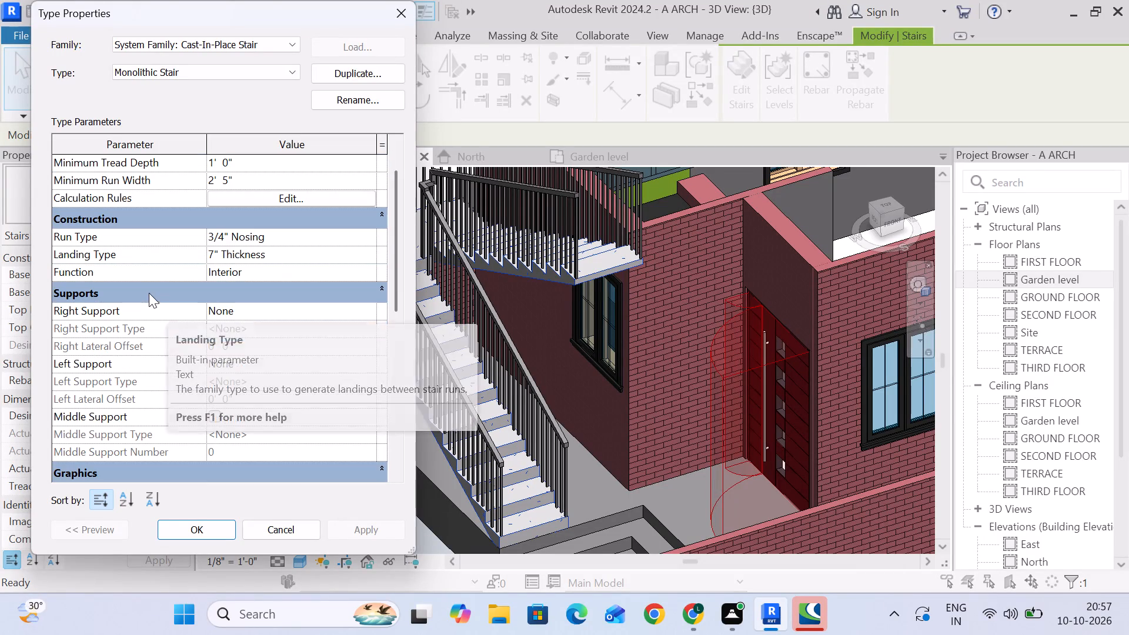
{"action": "scroll", "coordinate": [146, 331], "scroll_direction": "up", "scroll_amount": 3}
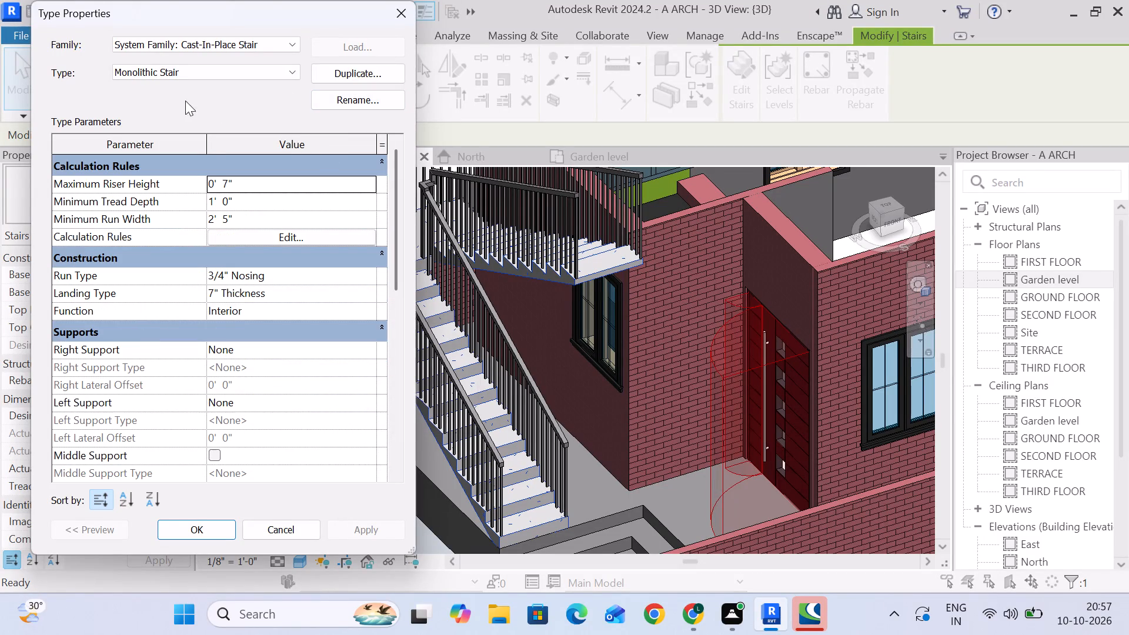
{"action": "scroll", "coordinate": [103, 216], "scroll_direction": "down", "scroll_amount": 3}
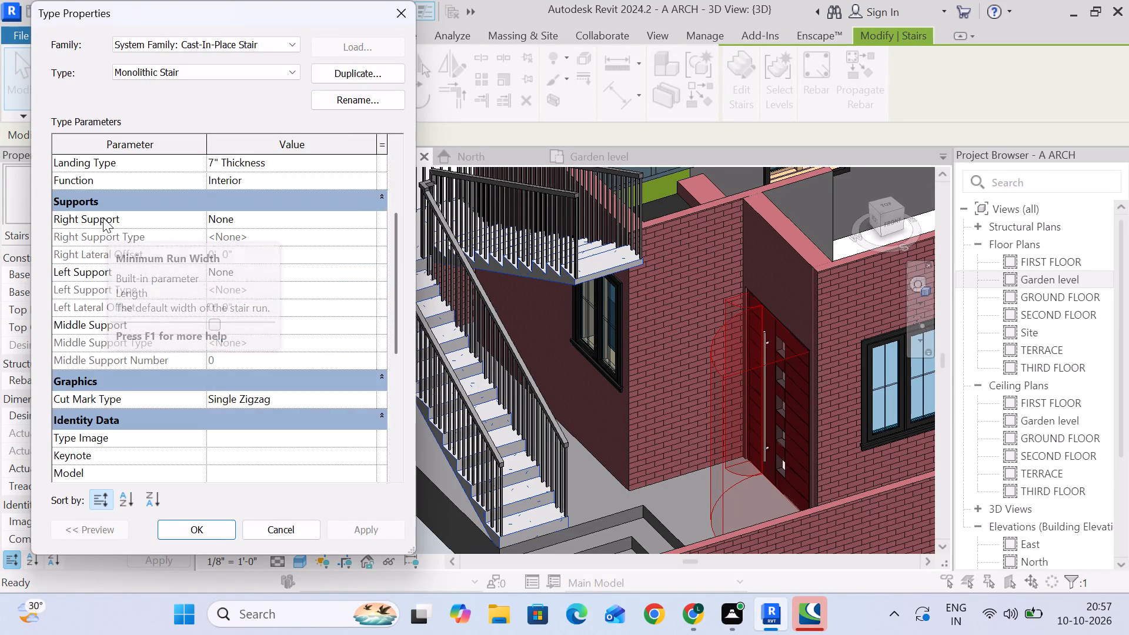
{"action": "scroll", "coordinate": [112, 256], "scroll_direction": "down", "scroll_amount": 8}
{"action": "scroll", "coordinate": [110, 272], "scroll_direction": "up", "scroll_amount": 5}
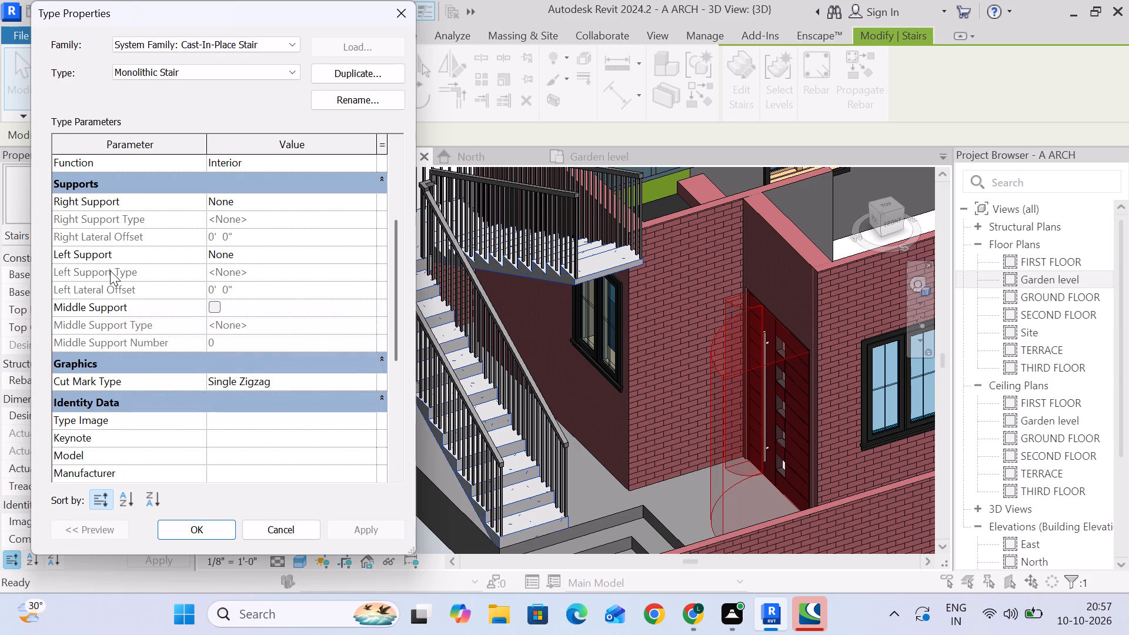
{"action": "scroll", "coordinate": [199, 201], "scroll_direction": "up", "scroll_amount": 3}
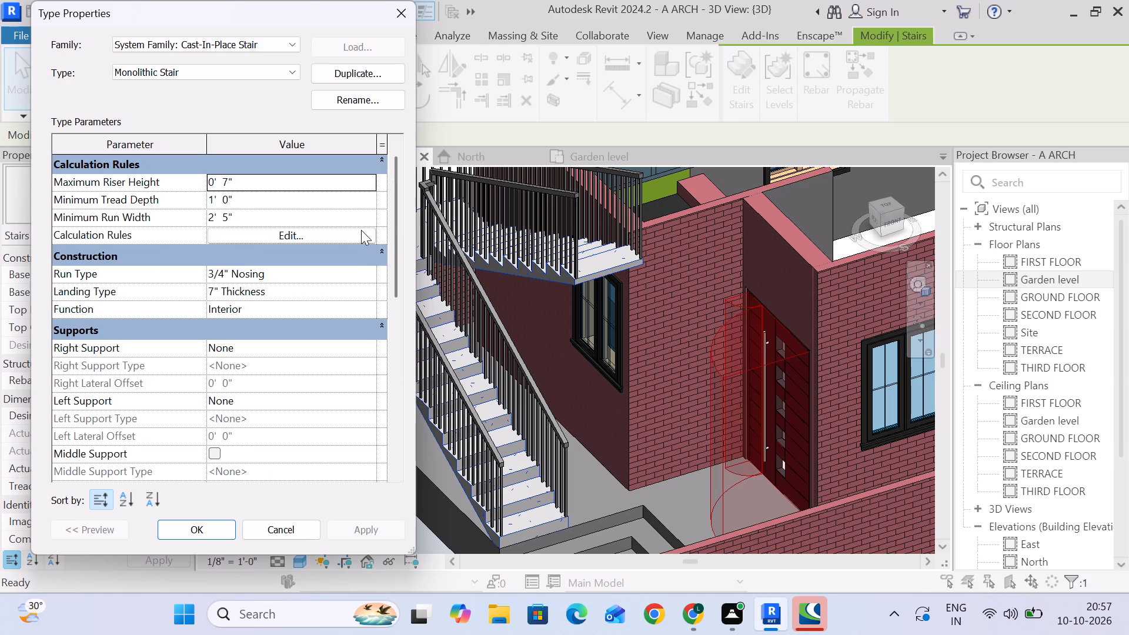
{"action": "left_click", "coordinate": [360, 230]}
{"action": "left_click", "coordinate": [416, 8]}
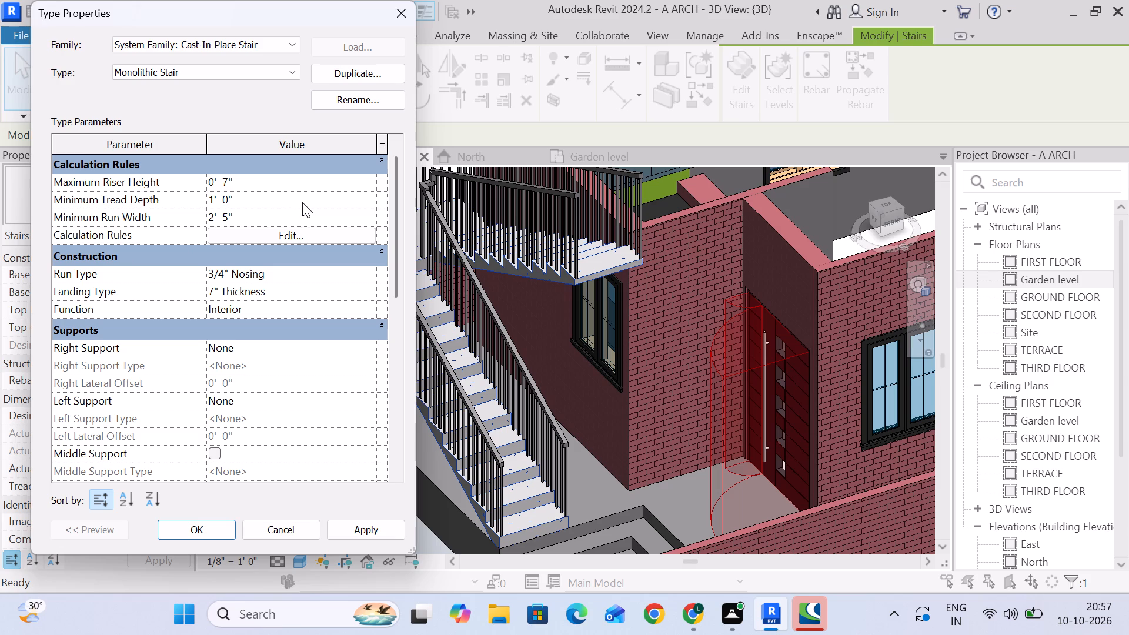
{"action": "scroll", "coordinate": [137, 221], "scroll_direction": "down", "scroll_amount": 2}
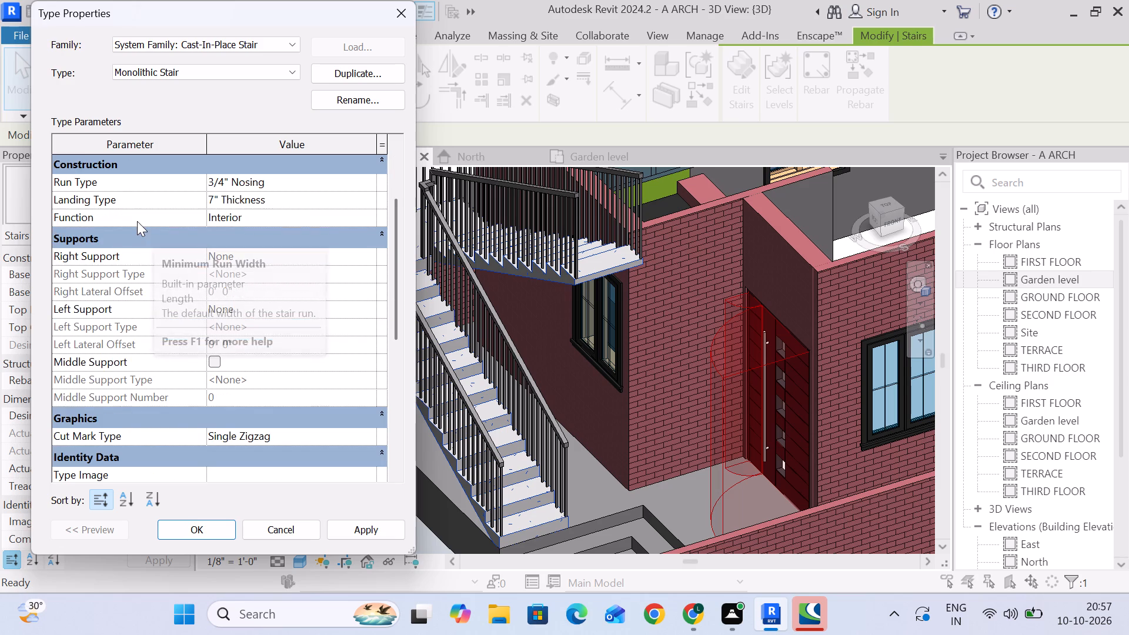
{"action": "scroll", "coordinate": [136, 221], "scroll_direction": "down", "scroll_amount": 3}
{"action": "scroll", "coordinate": [113, 293], "scroll_direction": "down", "scroll_amount": 6}
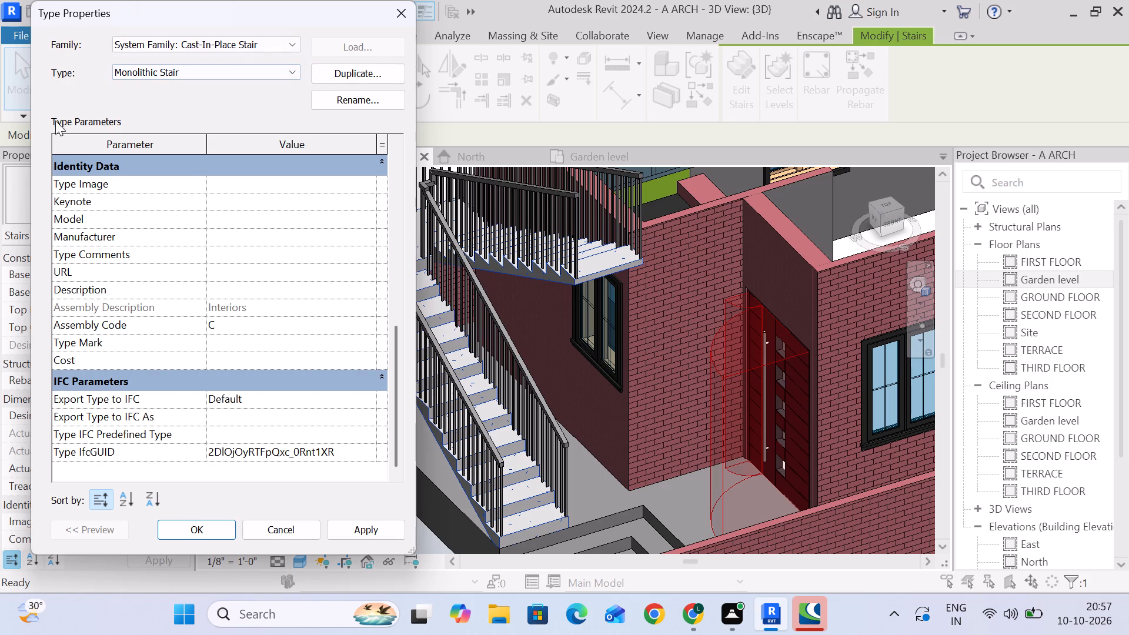
{"action": "scroll", "coordinate": [127, 296], "scroll_direction": "down", "scroll_amount": 9}
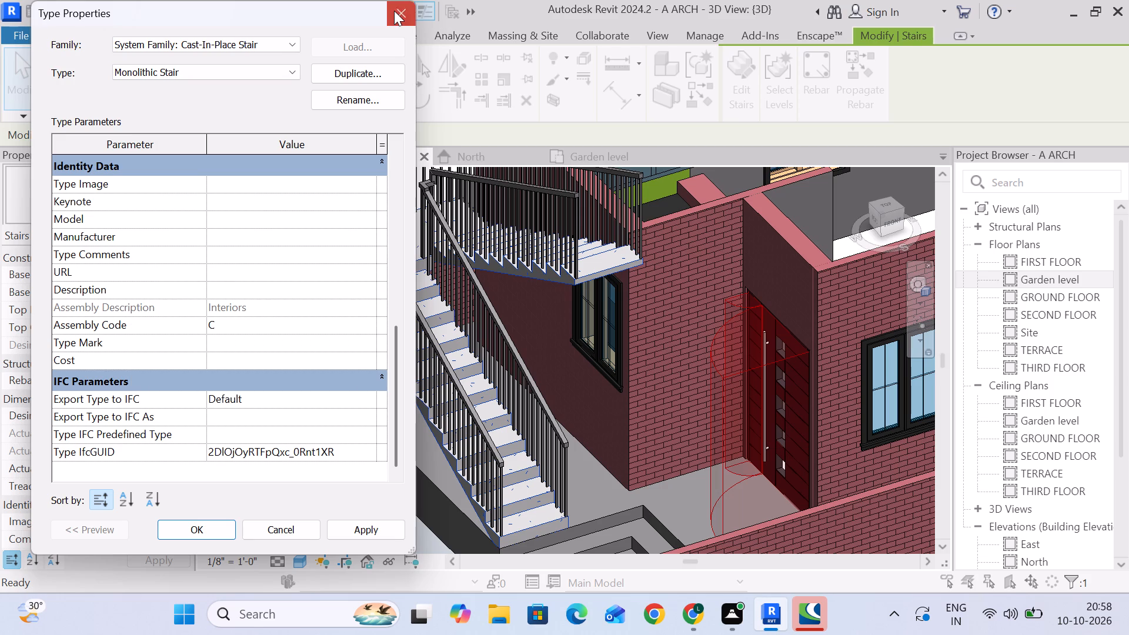
{"action": "left_click", "coordinate": [393, 11]}
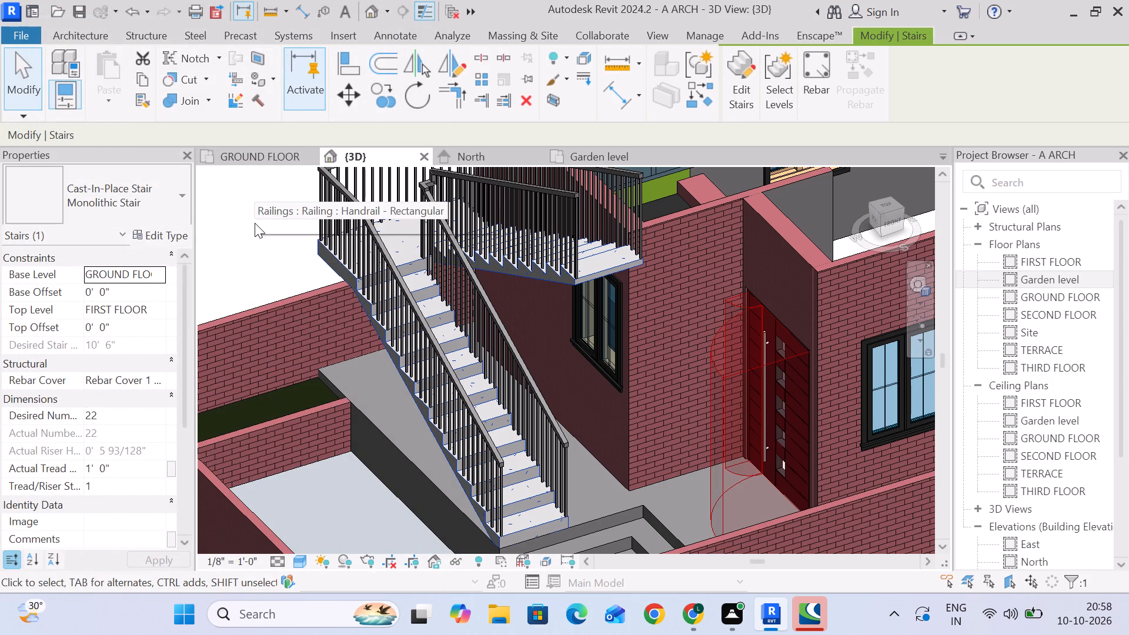
Examine the stair, entrance steps, yard and the house's FLOORING floor in the shaded 3D view.
{"action": "left_click", "coordinate": [255, 223]}
{"action": "scroll", "coordinate": [255, 235], "scroll_direction": "down", "scroll_amount": 2}
{"action": "middle_click_drag", "start_coordinate": [292, 265], "coordinate": [329, 239]}
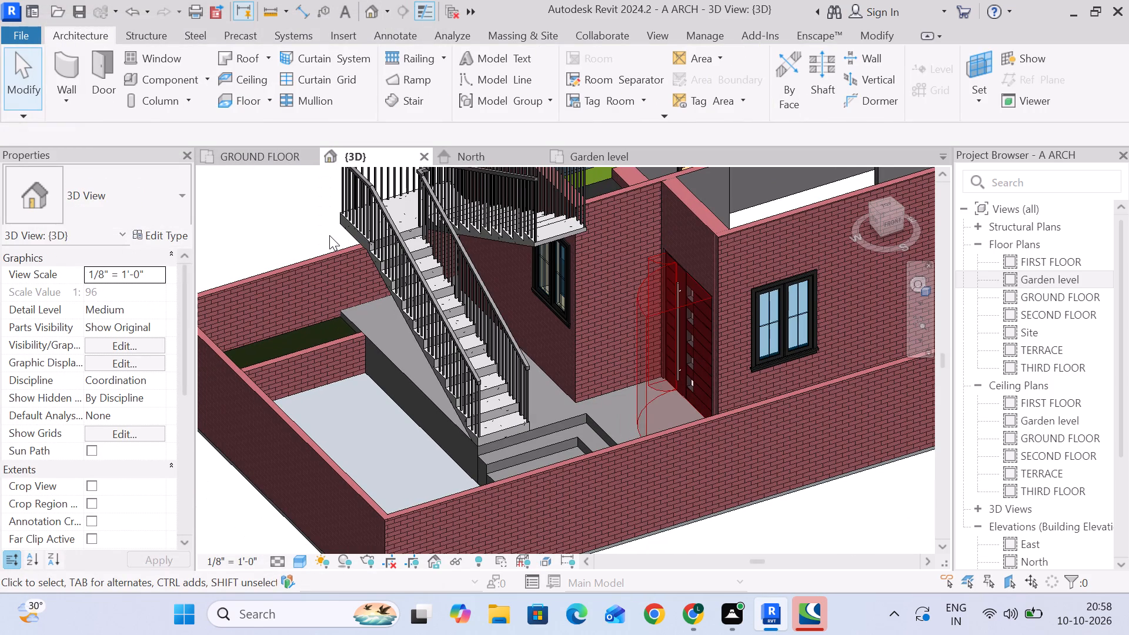
{"action": "scroll", "coordinate": [326, 235], "scroll_direction": "down", "scroll_amount": 2}
{"action": "middle_click_drag", "start_coordinate": [325, 235], "coordinate": [303, 216]}
{"action": "middle_click_drag", "start_coordinate": [303, 216], "coordinate": [296, 238]}
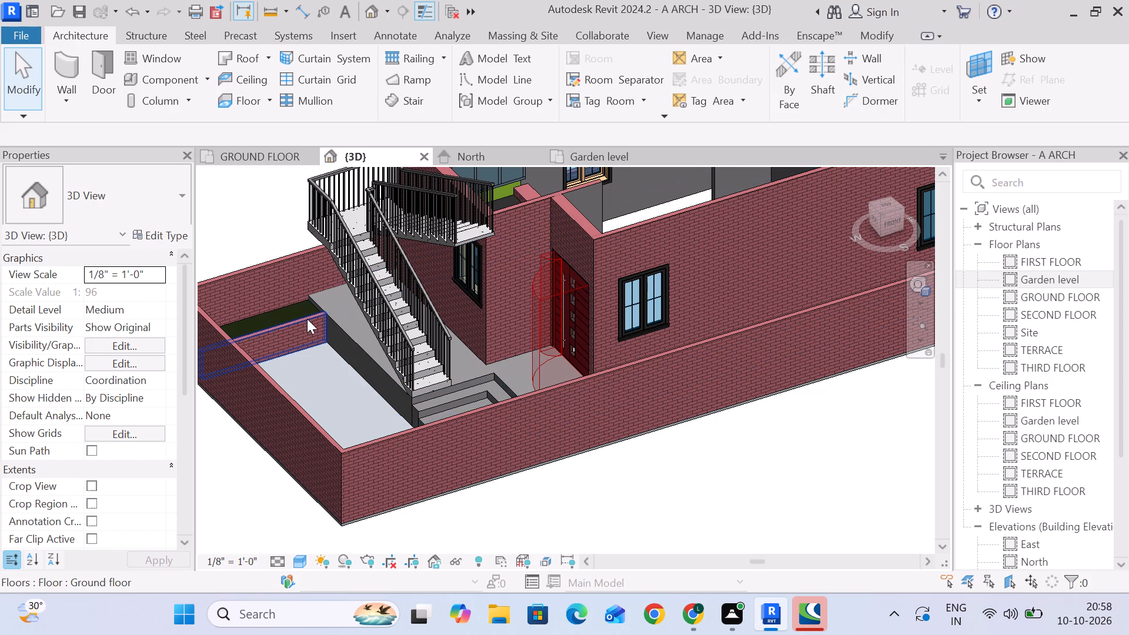
{"action": "scroll", "coordinate": [315, 319], "scroll_direction": "down", "scroll_amount": 1}
{"action": "scroll", "coordinate": [338, 319], "scroll_direction": "up", "scroll_amount": 3}
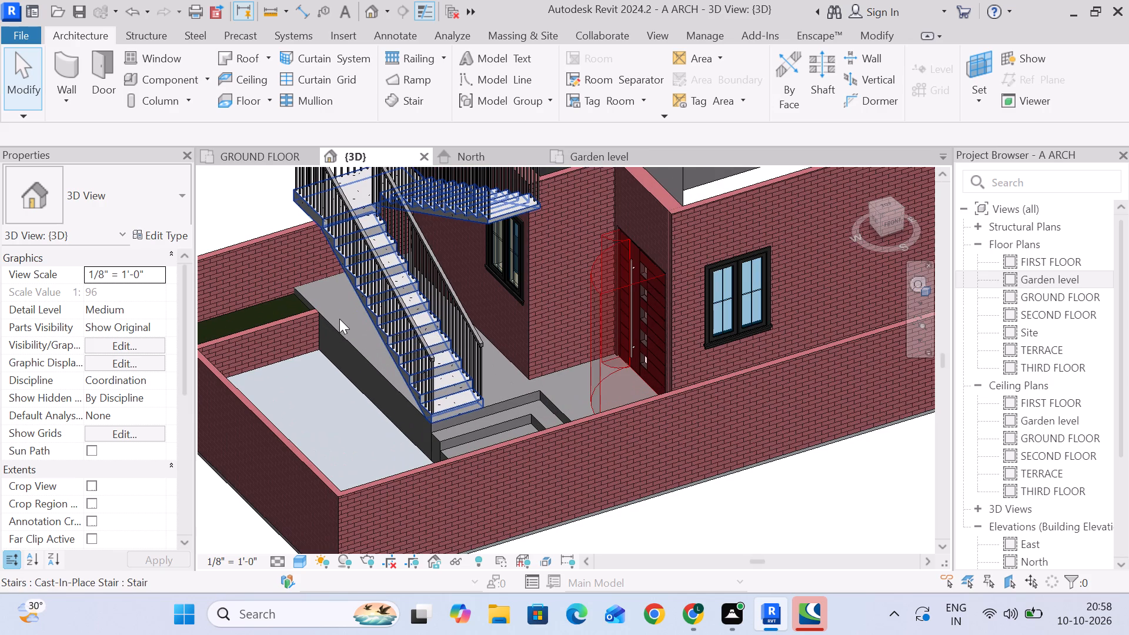
{"action": "left_click", "coordinate": [729, 179]}
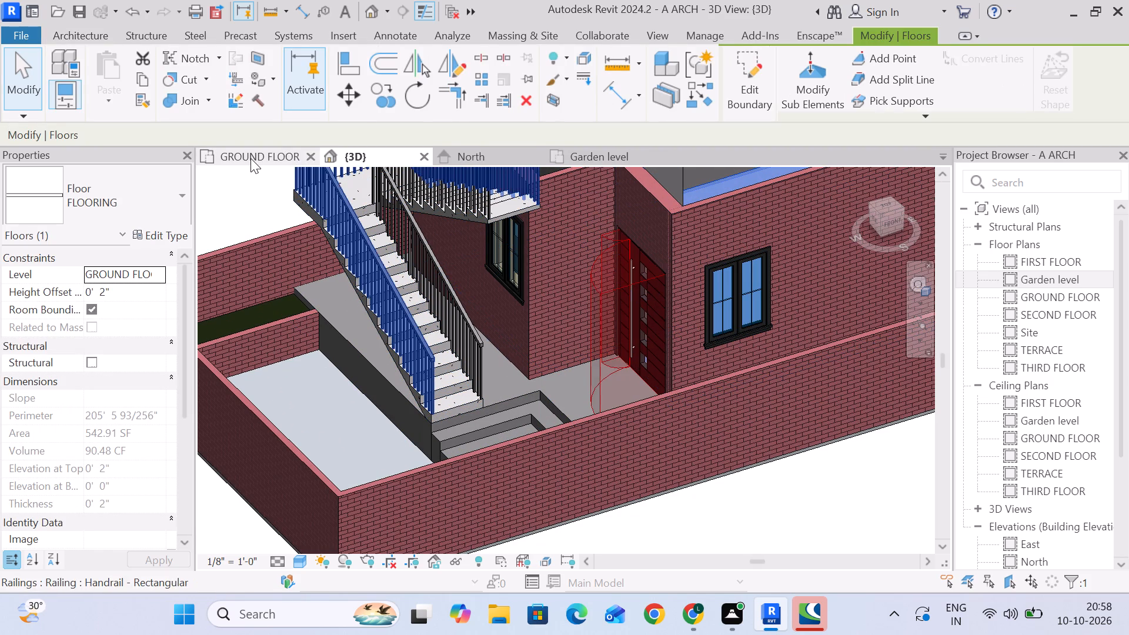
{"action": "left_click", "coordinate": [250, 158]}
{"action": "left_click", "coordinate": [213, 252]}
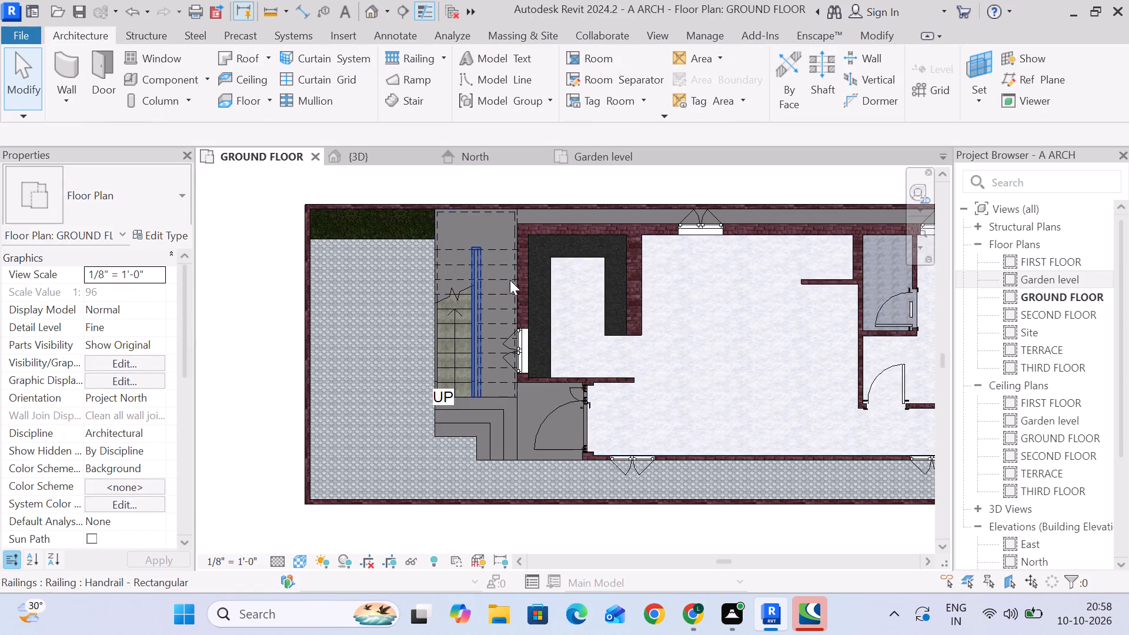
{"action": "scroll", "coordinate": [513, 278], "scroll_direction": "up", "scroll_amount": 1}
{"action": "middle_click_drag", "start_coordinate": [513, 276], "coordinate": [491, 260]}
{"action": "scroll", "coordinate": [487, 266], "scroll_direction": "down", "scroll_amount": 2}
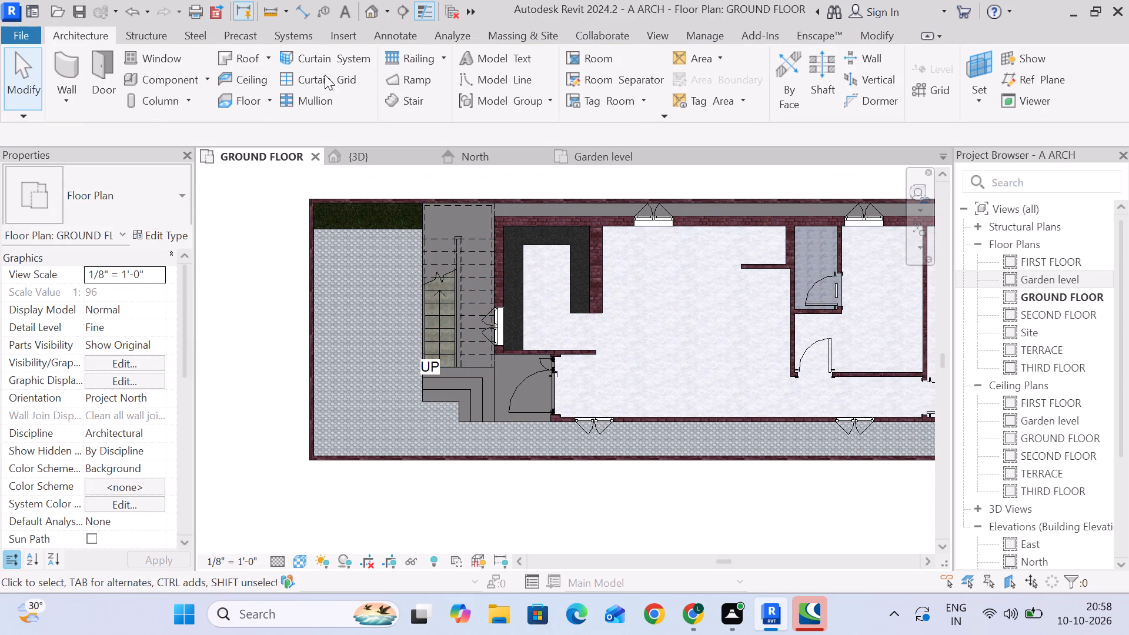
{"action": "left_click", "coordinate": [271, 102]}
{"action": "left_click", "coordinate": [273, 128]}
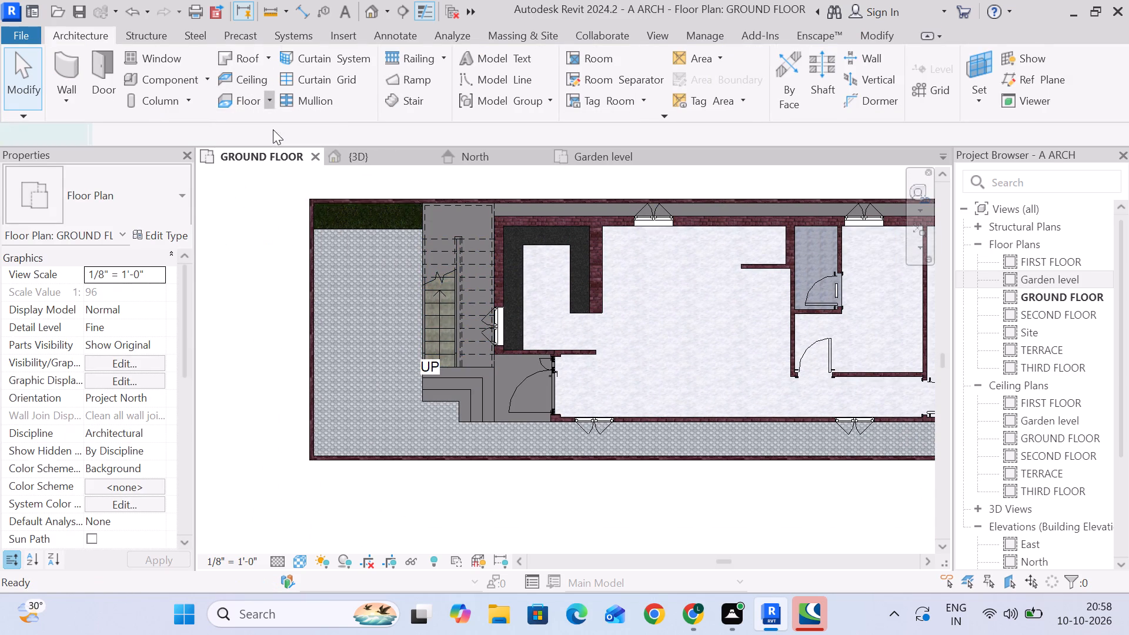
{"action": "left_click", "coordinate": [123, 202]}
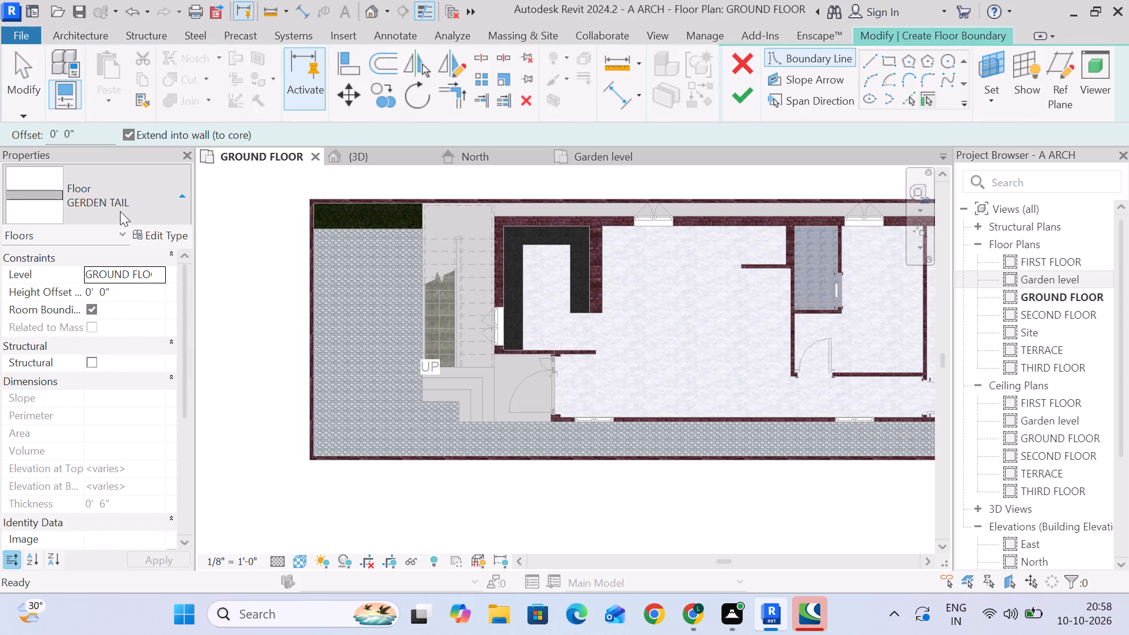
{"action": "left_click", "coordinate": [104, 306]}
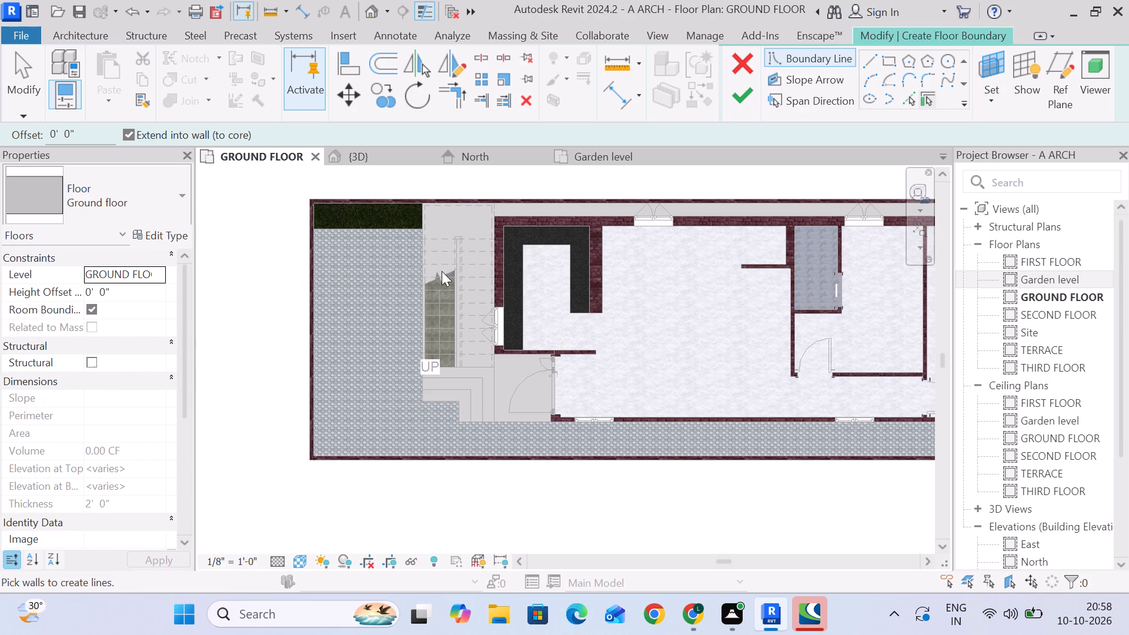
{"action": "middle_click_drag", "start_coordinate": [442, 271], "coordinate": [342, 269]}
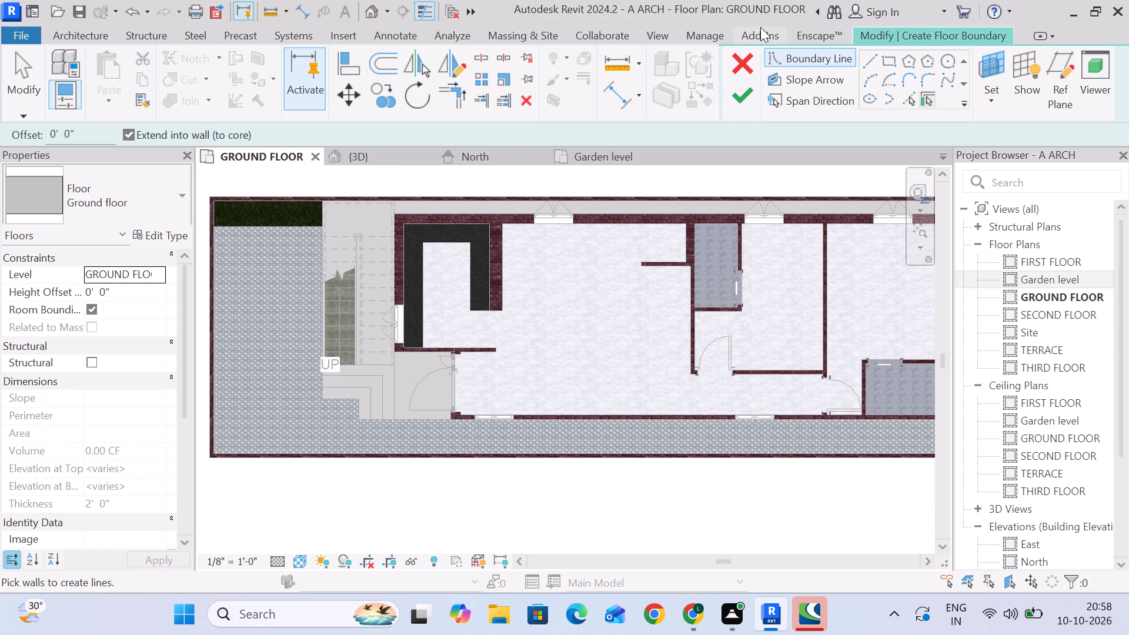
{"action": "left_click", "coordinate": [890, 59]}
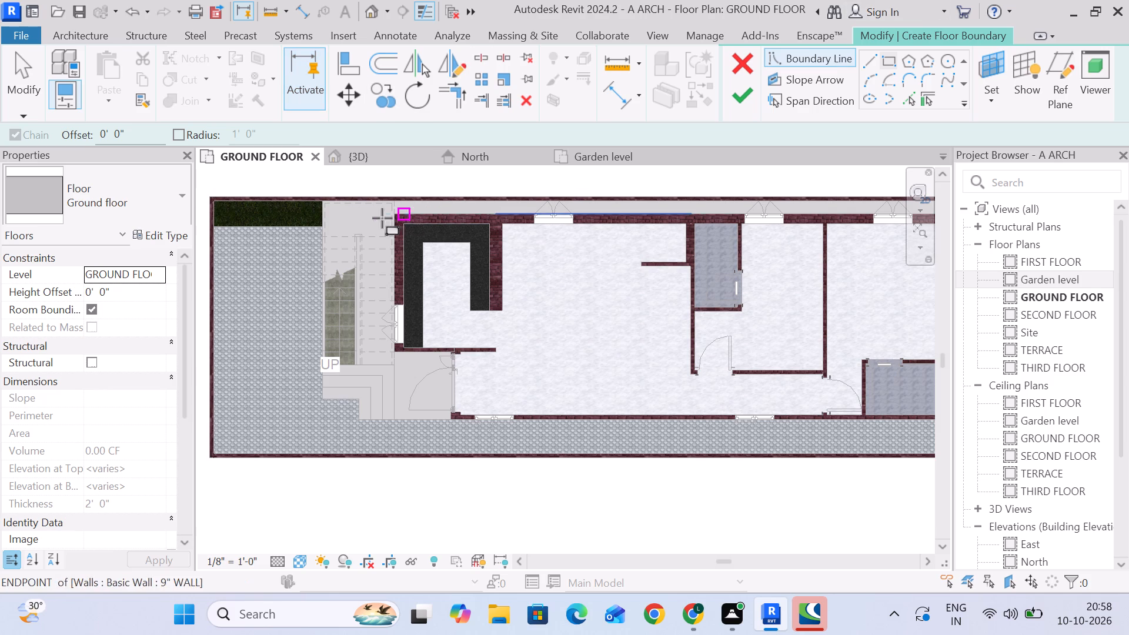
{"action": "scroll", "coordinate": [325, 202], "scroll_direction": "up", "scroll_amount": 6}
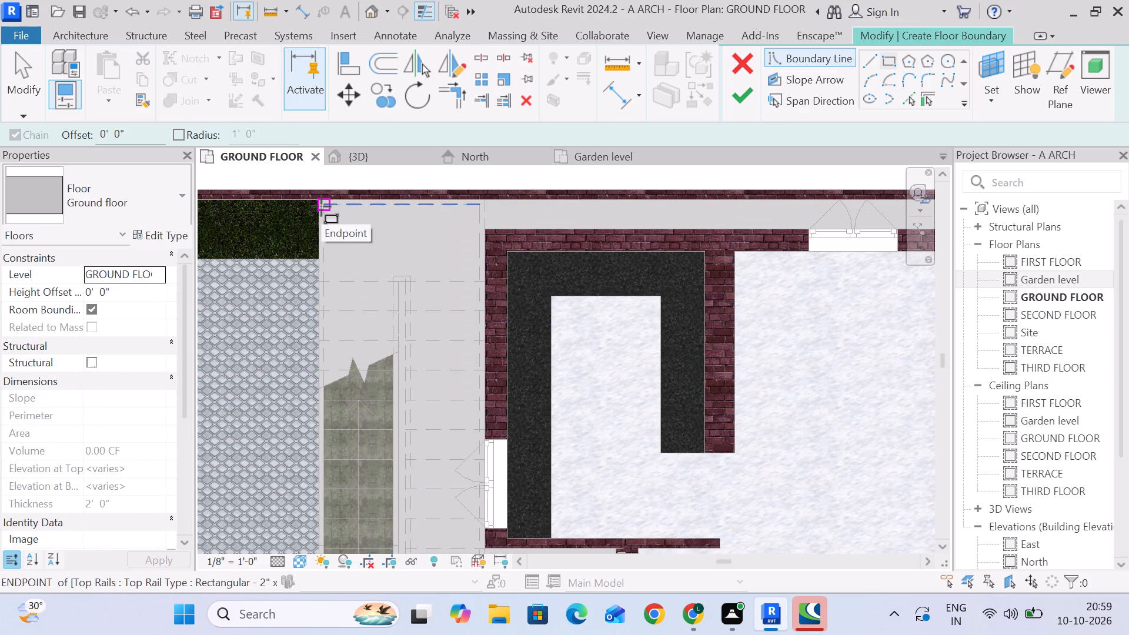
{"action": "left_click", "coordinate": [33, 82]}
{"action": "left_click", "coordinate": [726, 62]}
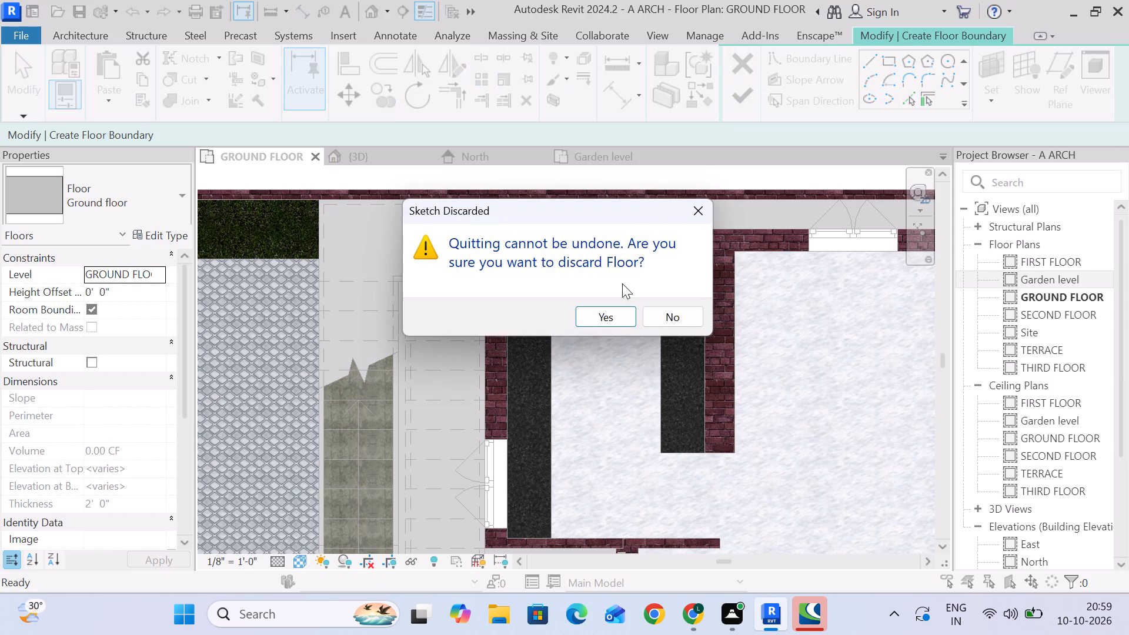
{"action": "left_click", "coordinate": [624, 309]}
Examine the Ground floor slab beside the stair and the boundary walls around to the house's far end in the 3D view.
{"action": "left_click", "coordinate": [400, 156]}
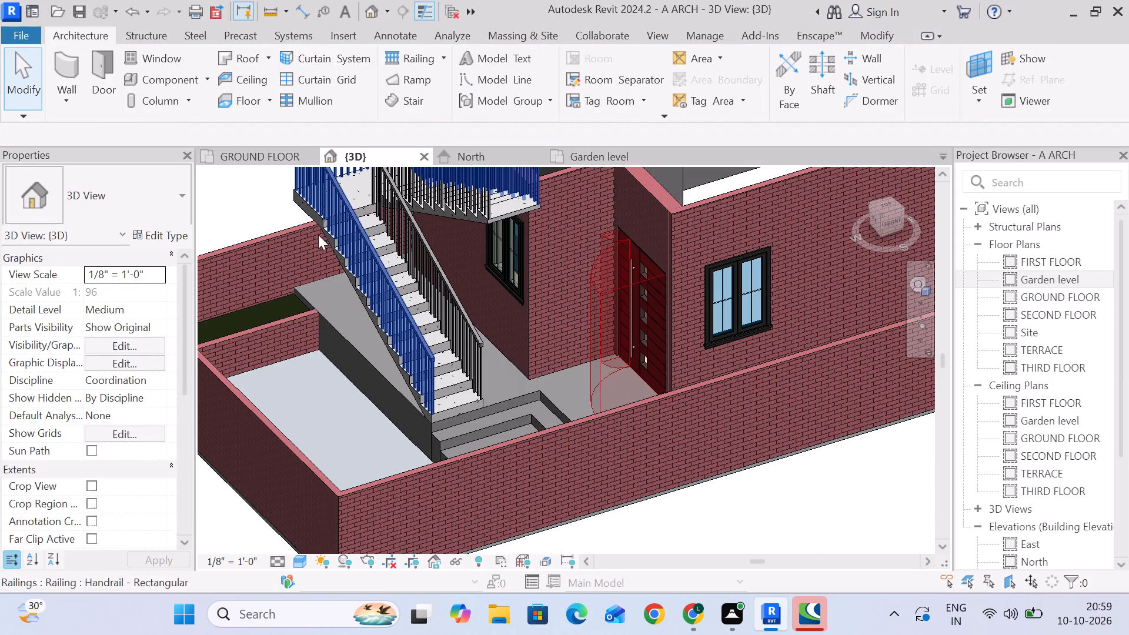
{"action": "scroll", "coordinate": [322, 277], "scroll_direction": "up", "scroll_amount": 5}
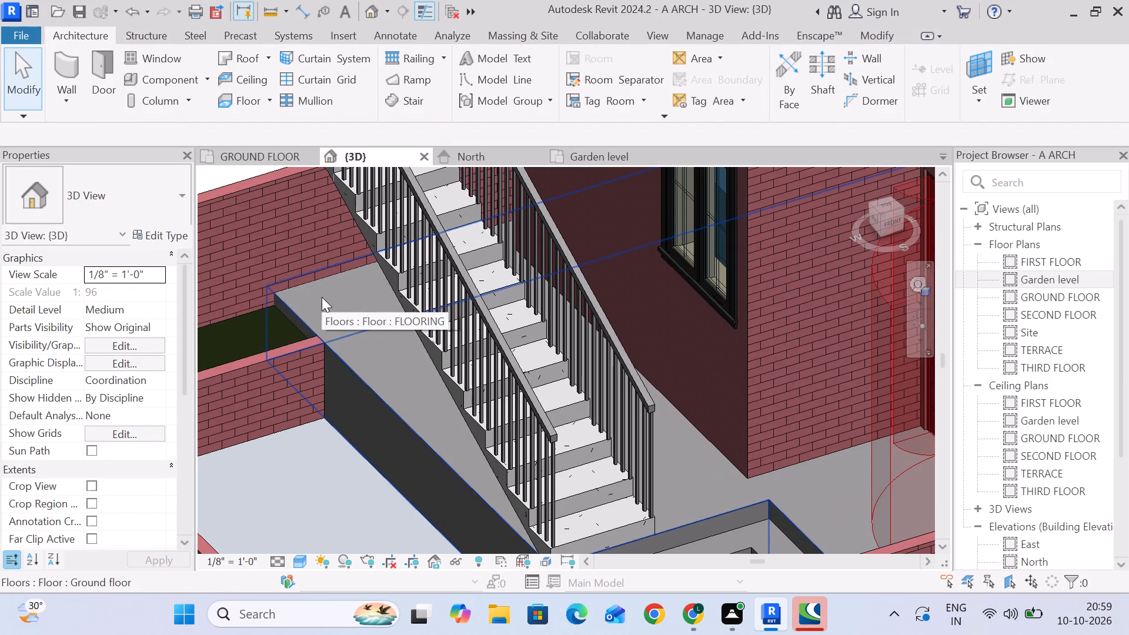
{"action": "scroll", "coordinate": [325, 300], "scroll_direction": "down", "scroll_amount": 4}
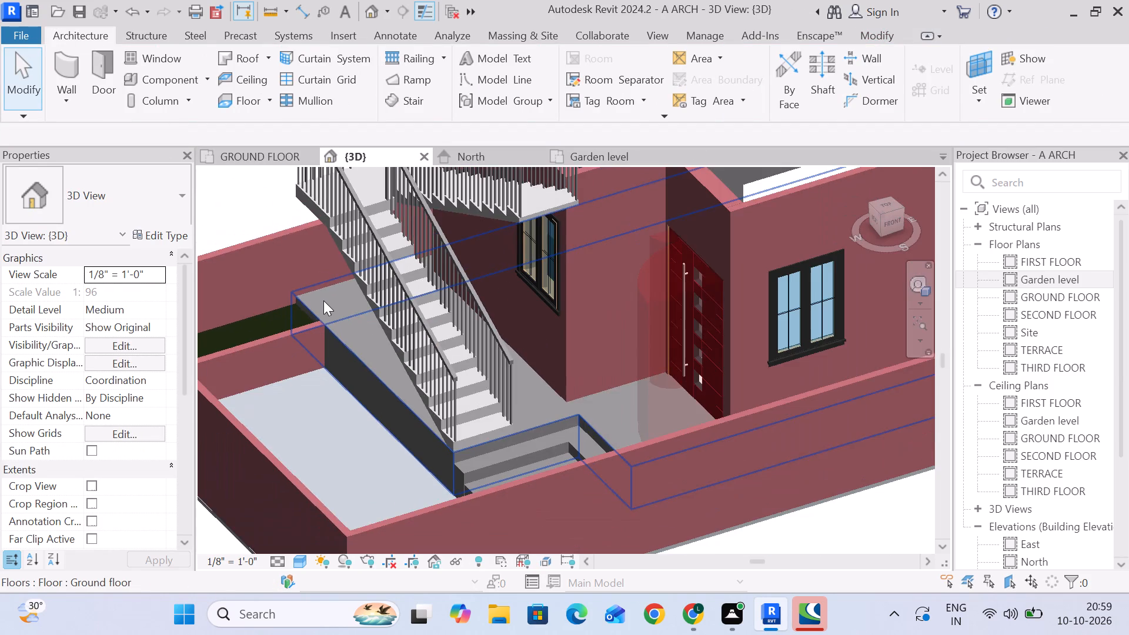
{"action": "middle_click_drag", "start_coordinate": [323, 300], "coordinate": [255, 251]}
{"action": "middle_click_drag", "start_coordinate": [440, 303], "coordinate": [335, 303]}
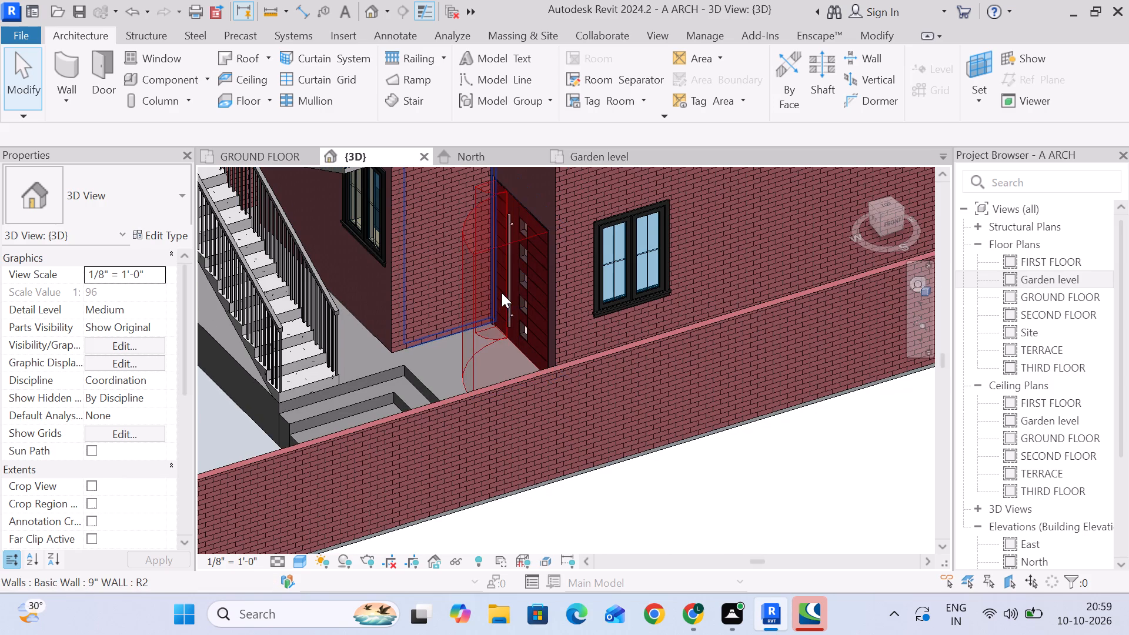
{"action": "middle_click_drag", "start_coordinate": [604, 256], "coordinate": [342, 258], "text": "shift"}
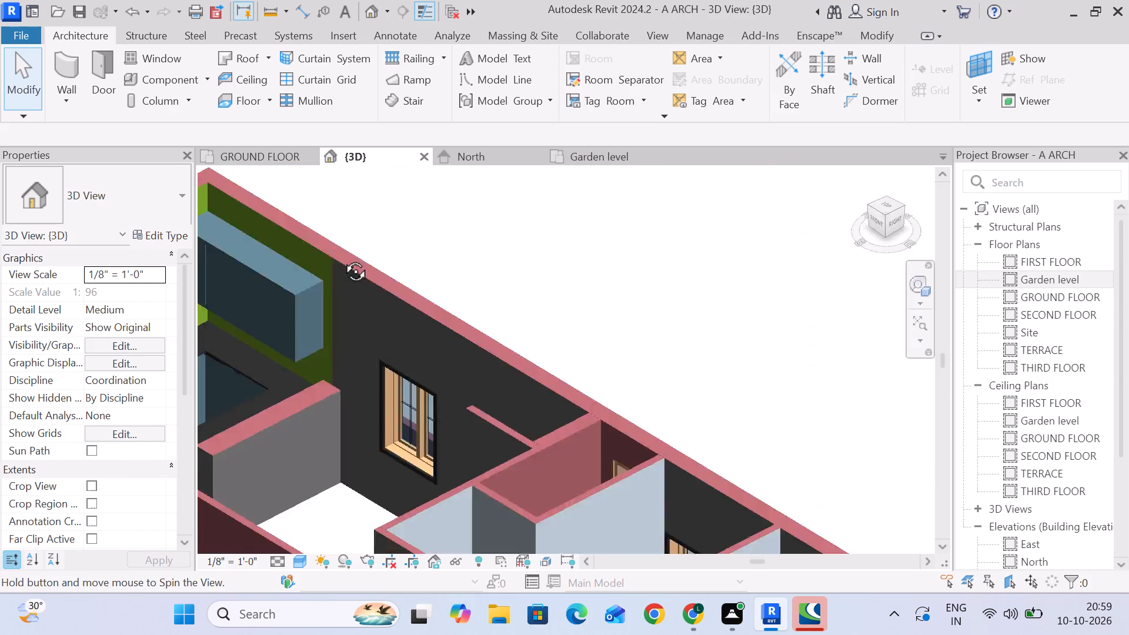
{"action": "middle_click_drag", "start_coordinate": [342, 258], "coordinate": [285, 259], "text": "shift"}
{"action": "middle_click_drag", "start_coordinate": [550, 345], "coordinate": [720, 210]}
{"action": "scroll", "coordinate": [646, 297], "scroll_direction": "down", "scroll_amount": 6}
{"action": "middle_click_drag", "start_coordinate": [452, 357], "coordinate": [656, 219]}
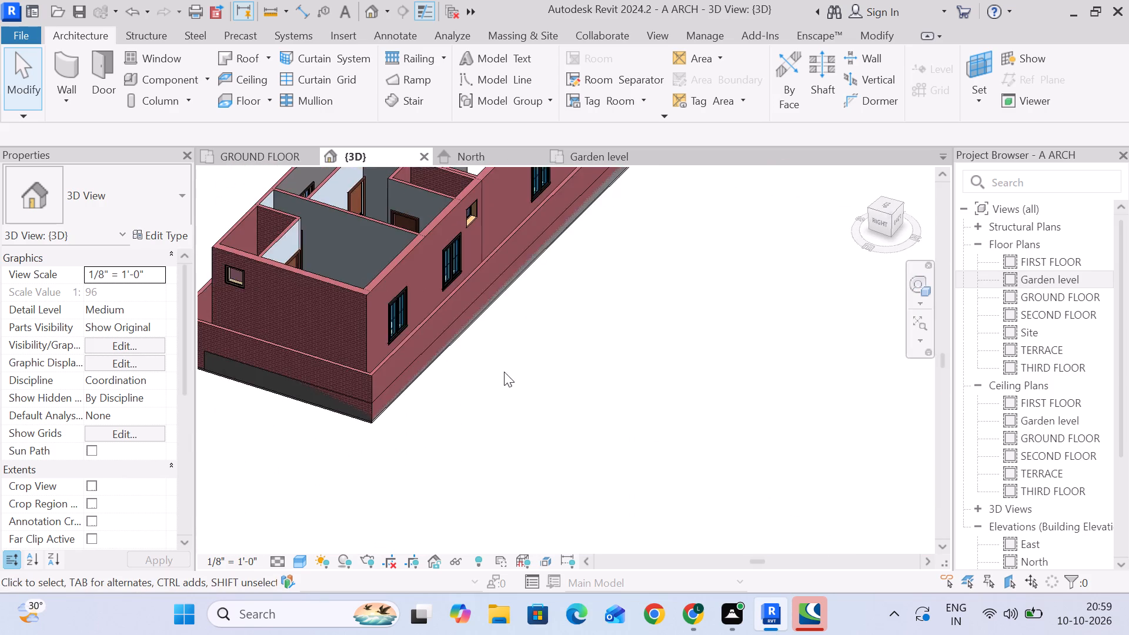
{"action": "middle_click_drag", "start_coordinate": [505, 372], "coordinate": [512, 362]}
{"action": "scroll", "coordinate": [505, 372], "scroll_direction": "up", "scroll_amount": 4}
{"action": "middle_click_drag", "start_coordinate": [491, 392], "coordinate": [650, 317]}
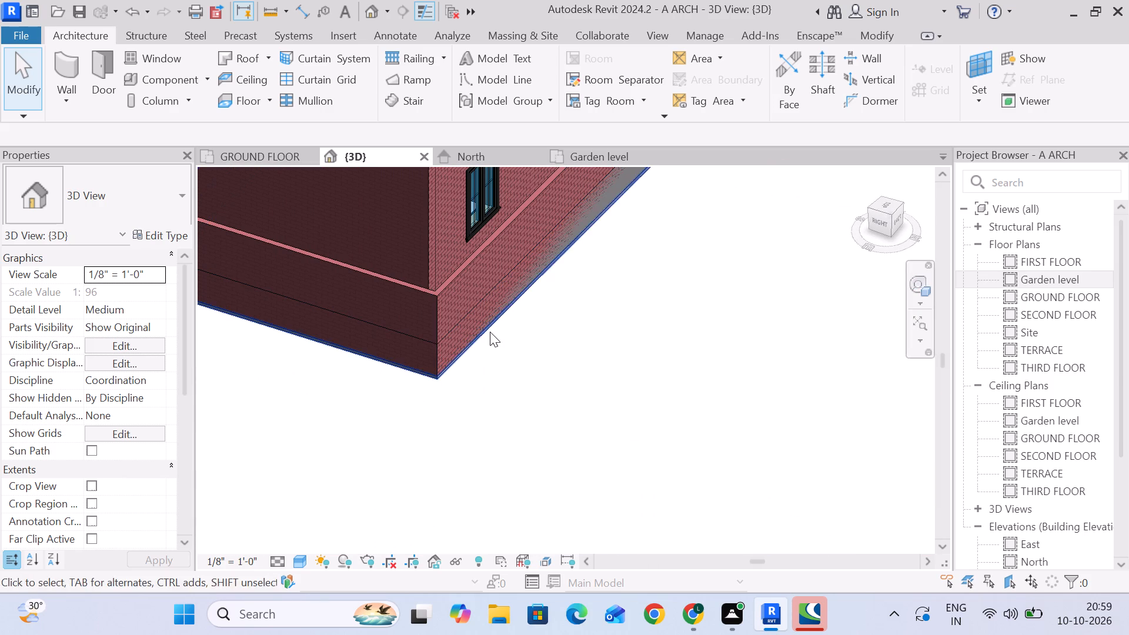
Examine the long 4" boundary wall on Garden level from the house's far corner to the stair in the 3D view.
{"action": "left_click", "coordinate": [526, 222]}
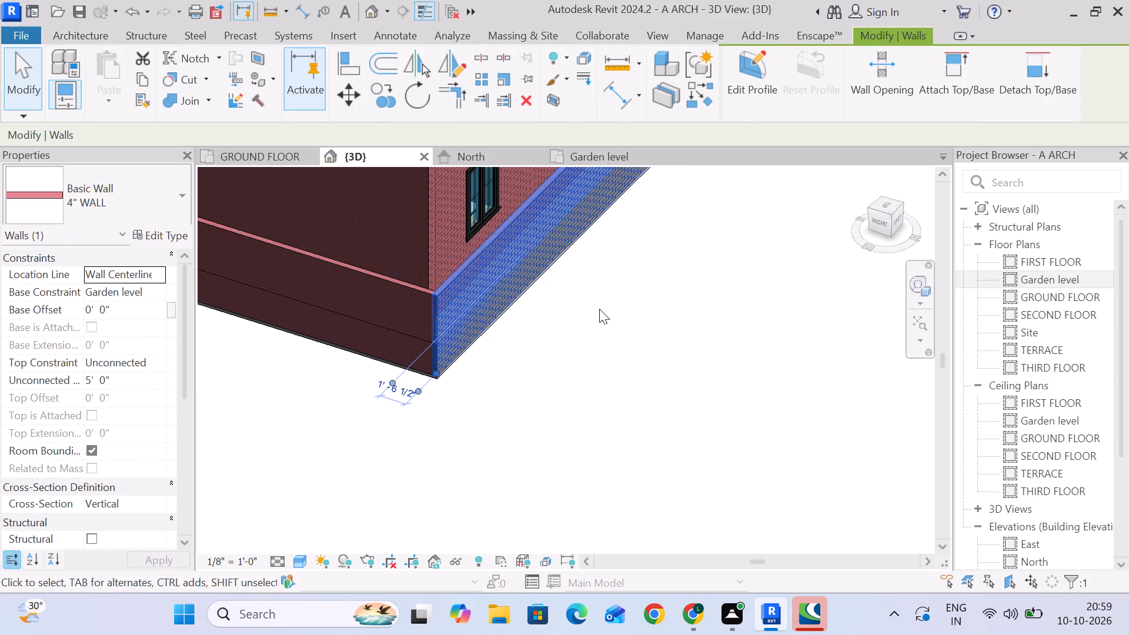
{"action": "middle_click_drag", "start_coordinate": [623, 314], "coordinate": [710, 279]}
{"action": "scroll", "coordinate": [686, 283], "scroll_direction": "down", "scroll_amount": 4}
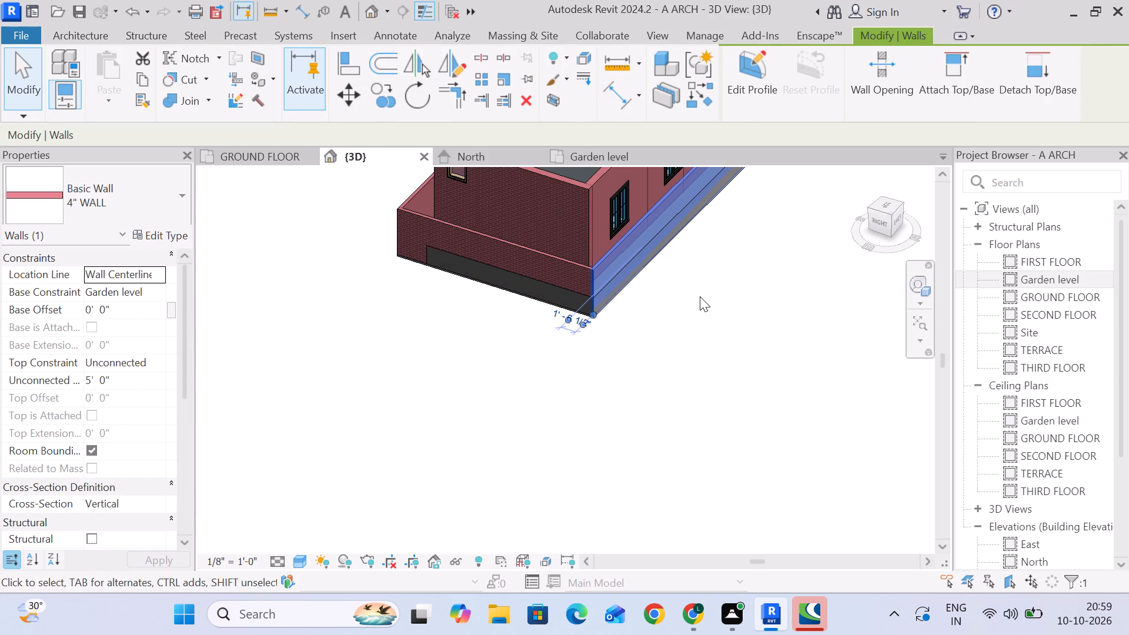
{"action": "middle_click_drag", "start_coordinate": [758, 300], "coordinate": [632, 323]}
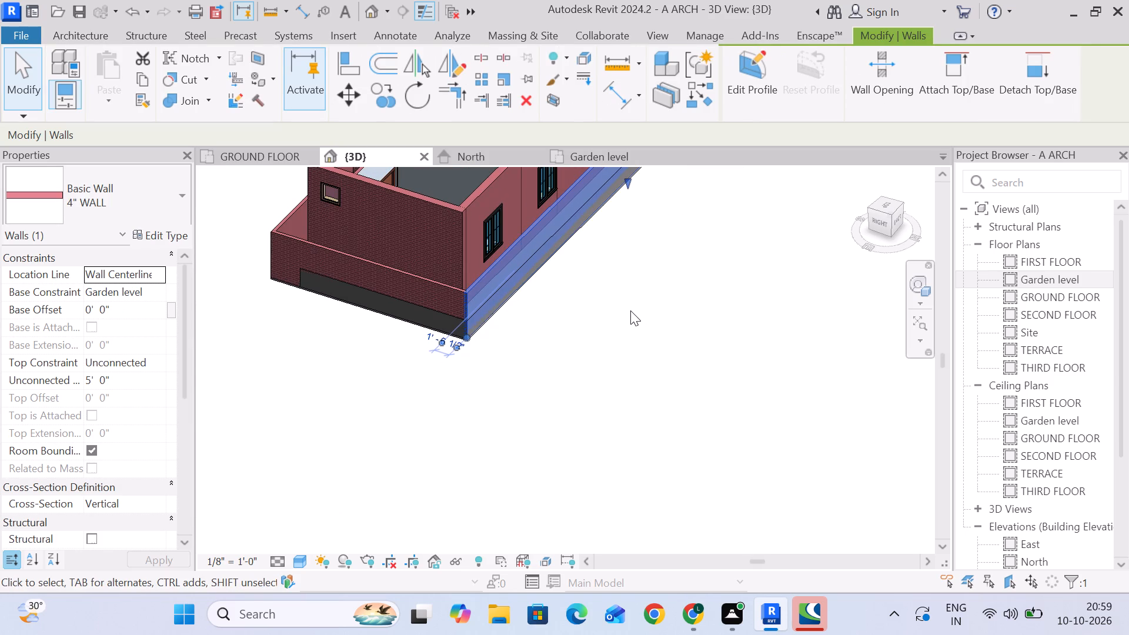
{"action": "scroll", "coordinate": [630, 309], "scroll_direction": "down", "scroll_amount": 1}
{"action": "middle_click_drag", "start_coordinate": [630, 309], "coordinate": [555, 415]}
{"action": "scroll", "coordinate": [632, 337], "scroll_direction": "down", "scroll_amount": 4}
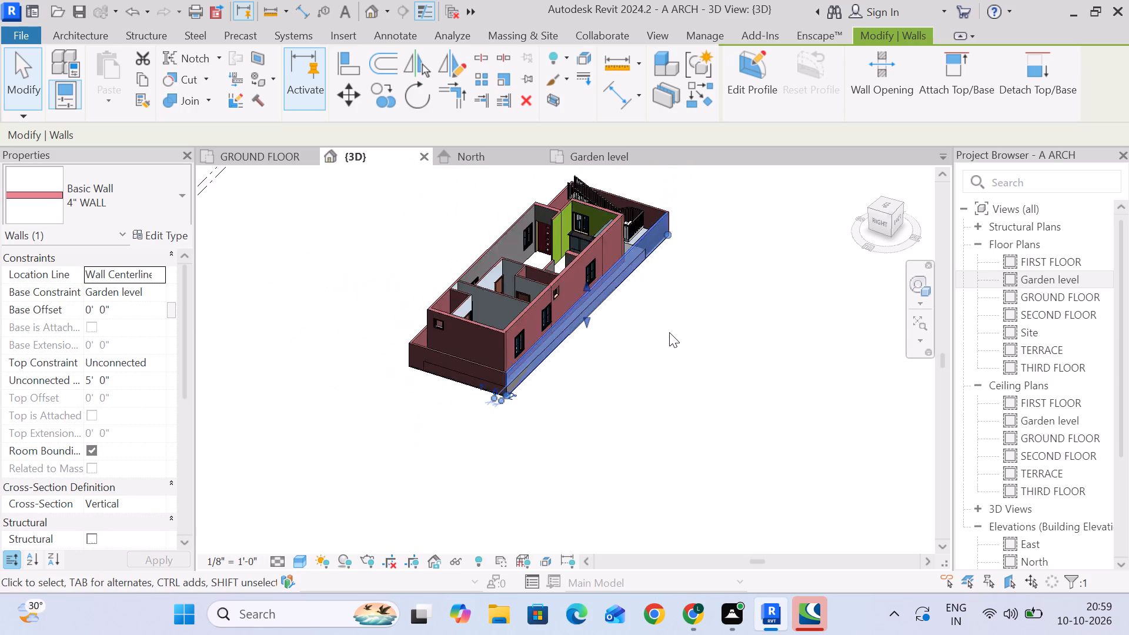
{"action": "scroll", "coordinate": [670, 332], "scroll_direction": "up", "scroll_amount": 3}
{"action": "middle_click_drag", "start_coordinate": [702, 331], "coordinate": [568, 249], "text": "shift"}
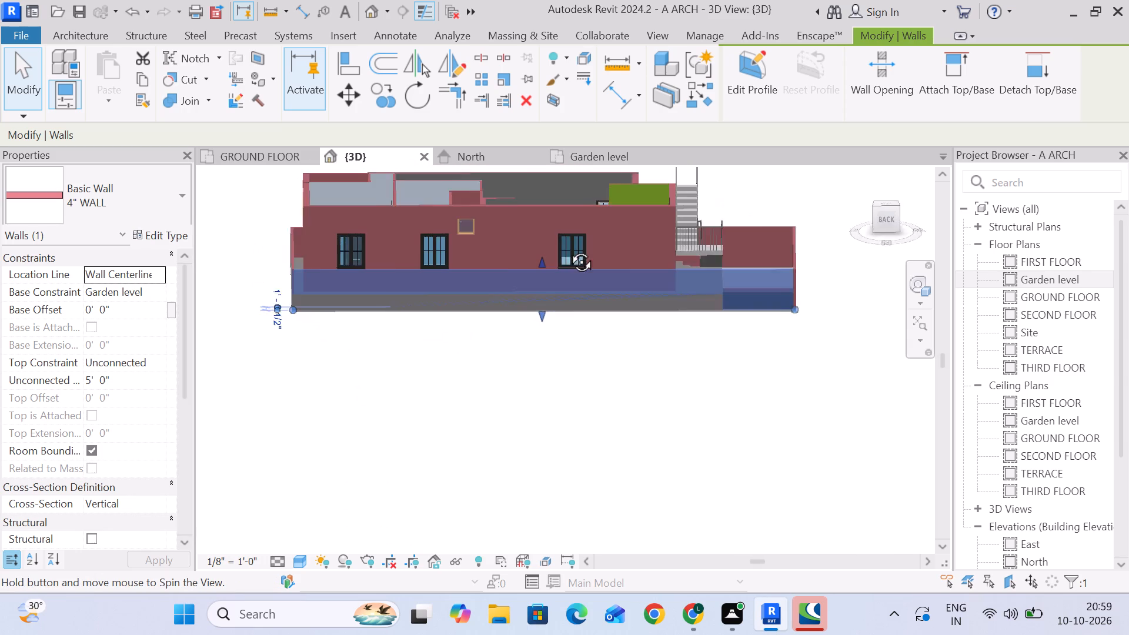
{"action": "middle_click_drag", "start_coordinate": [568, 249], "coordinate": [593, 212], "text": "shift"}
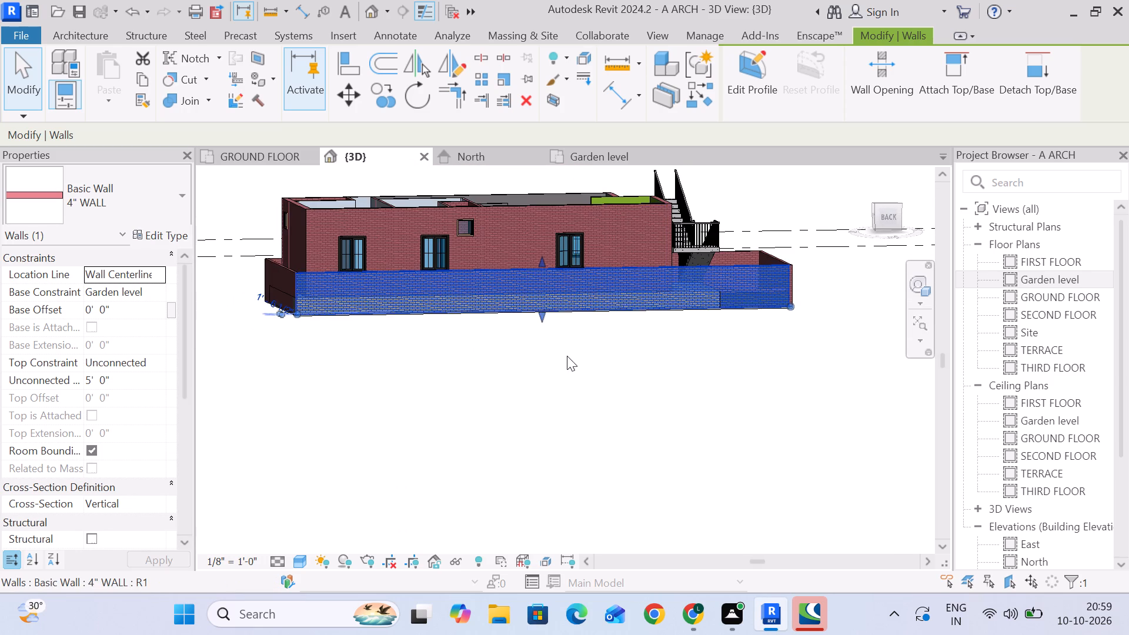
Examine the PARKING FLOOR beneath the boundary walls and the opposite side of the house in the 3D view.
{"action": "scroll", "coordinate": [567, 356], "scroll_direction": "up", "scroll_amount": 2}
{"action": "left_click", "coordinate": [444, 360]}
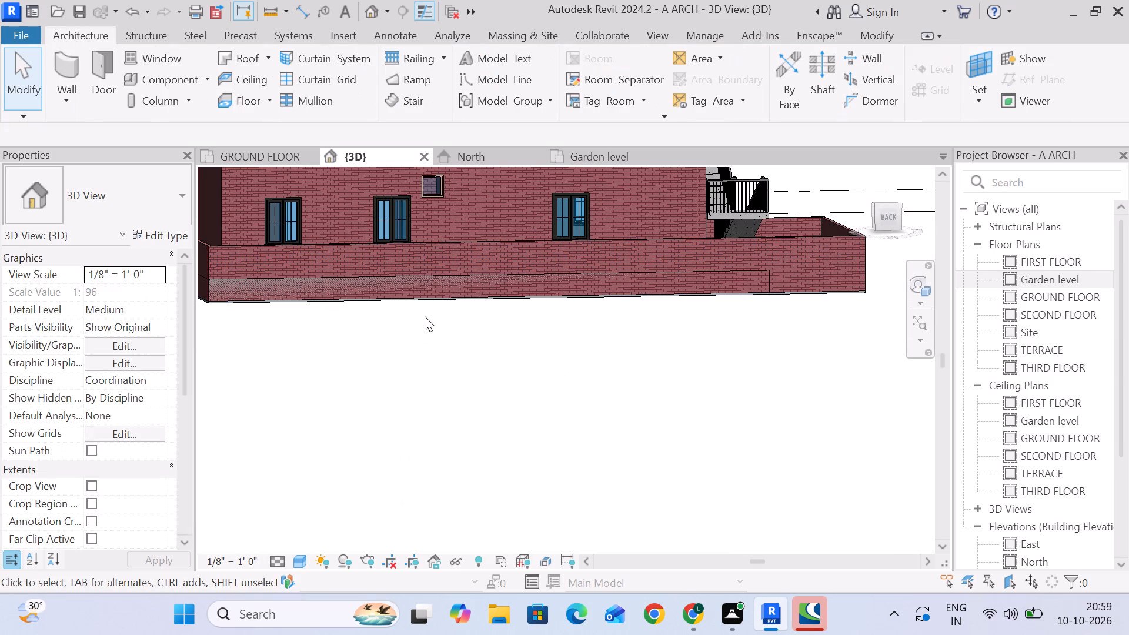
{"action": "left_click", "coordinate": [426, 304]}
{"action": "scroll", "coordinate": [443, 329], "scroll_direction": "down", "scroll_amount": 3}
{"action": "middle_click_drag", "start_coordinate": [446, 332], "coordinate": [540, 338]}
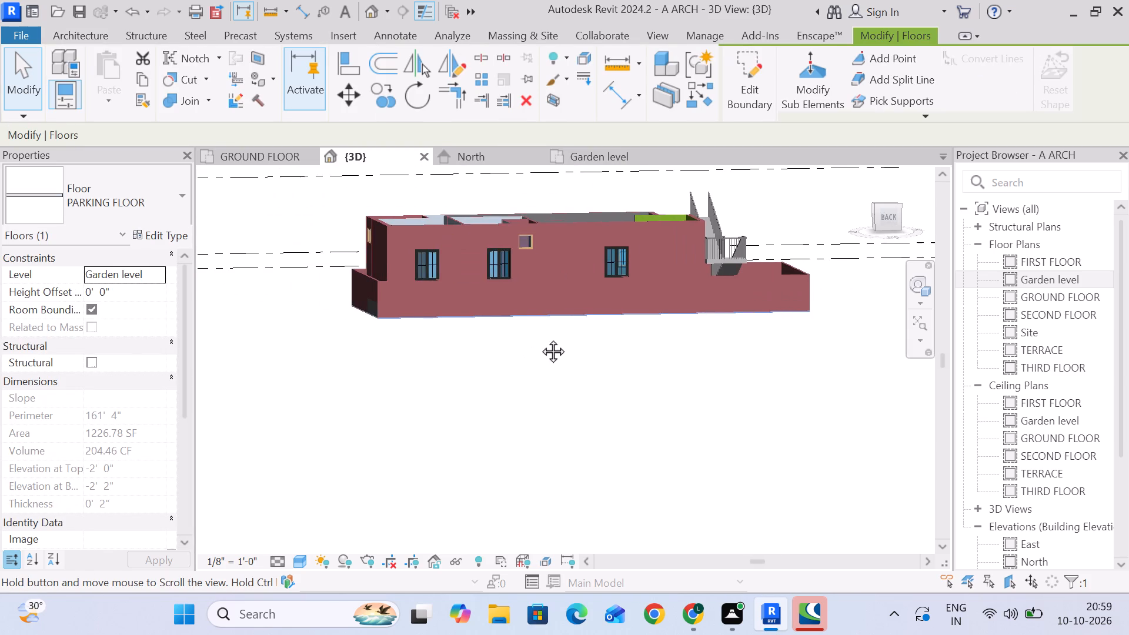
{"action": "middle_click_drag", "start_coordinate": [540, 338], "coordinate": [843, 406]}
{"action": "left_click", "coordinate": [785, 403]}
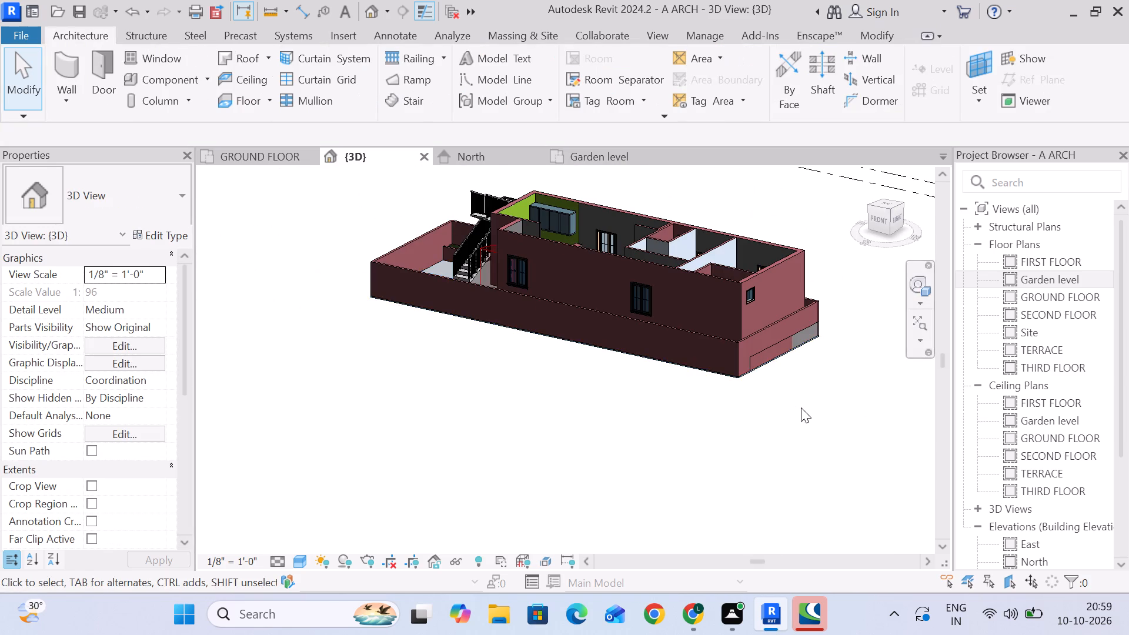
{"action": "middle_click_drag", "start_coordinate": [801, 407], "coordinate": [538, 435]}
Open the Ground floor slab's boundary for editing in the GROUND FLOOR plan.
{"action": "left_click_drag", "start_coordinate": [250, 152], "coordinate": [250, 158]}
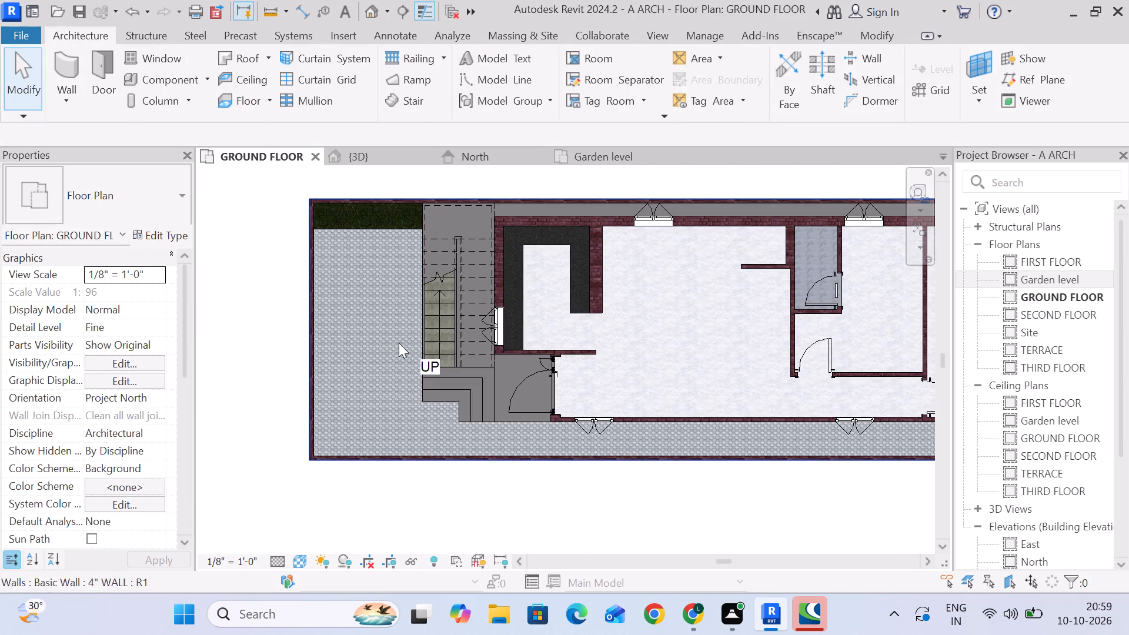
{"action": "left_click", "coordinate": [505, 367]}
{"action": "scroll", "coordinate": [501, 370], "scroll_direction": "up", "scroll_amount": 7}
{"action": "left_click", "coordinate": [502, 369]}
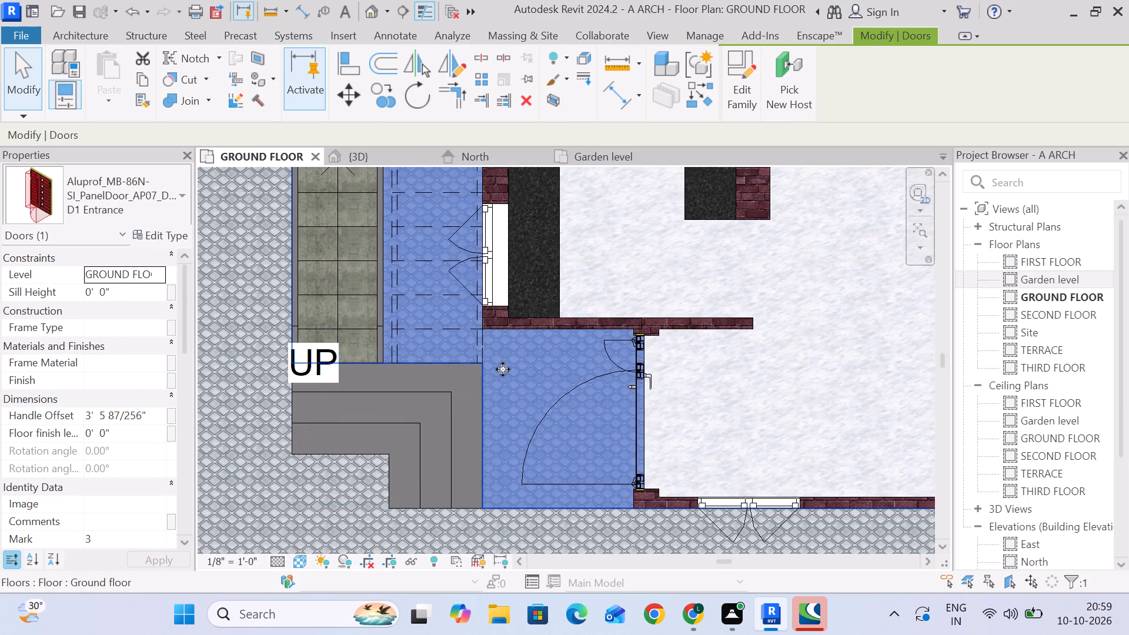
{"action": "scroll", "coordinate": [503, 369], "scroll_direction": "down", "scroll_amount": 5}
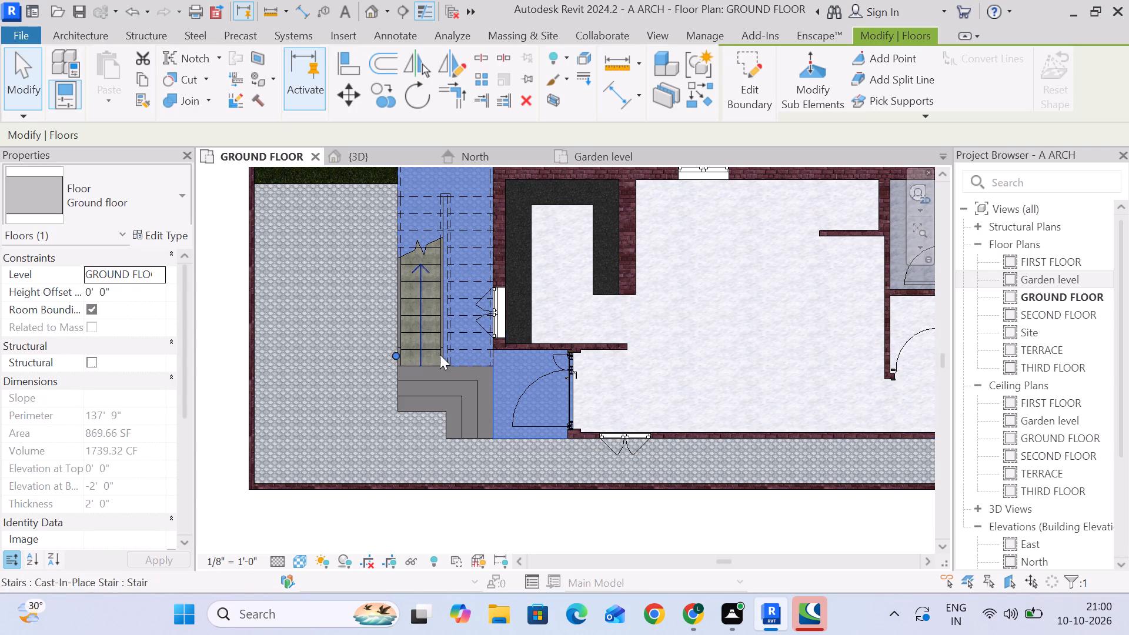
{"action": "scroll", "coordinate": [507, 340], "scroll_direction": "down", "scroll_amount": 4}
{"action": "middle_click_drag", "start_coordinate": [553, 345], "coordinate": [518, 355]}
{"action": "scroll", "coordinate": [521, 286], "scroll_direction": "up", "scroll_amount": 3}
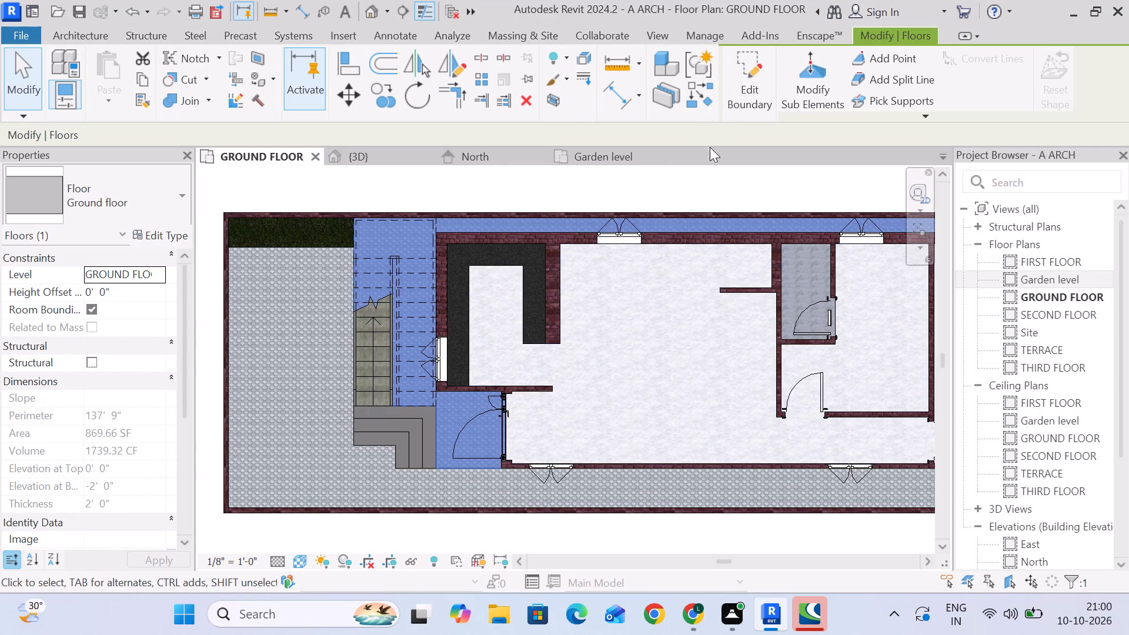
{"action": "scroll", "coordinate": [707, 222], "scroll_direction": "up", "scroll_amount": 4}
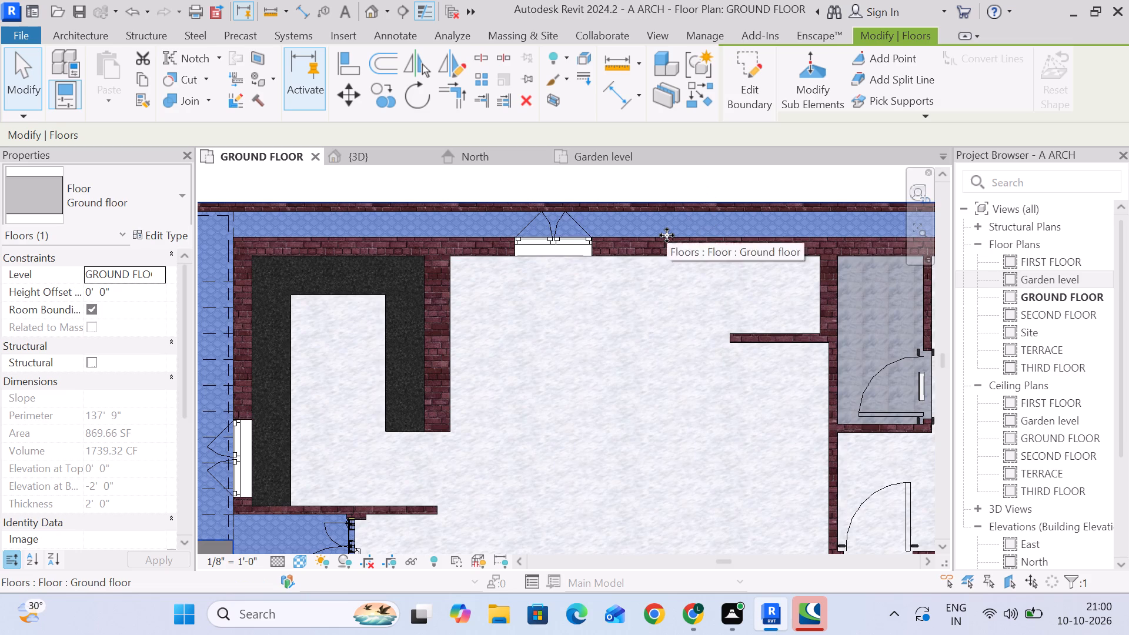
{"action": "scroll", "coordinate": [667, 235], "scroll_direction": "down", "scroll_amount": 3}
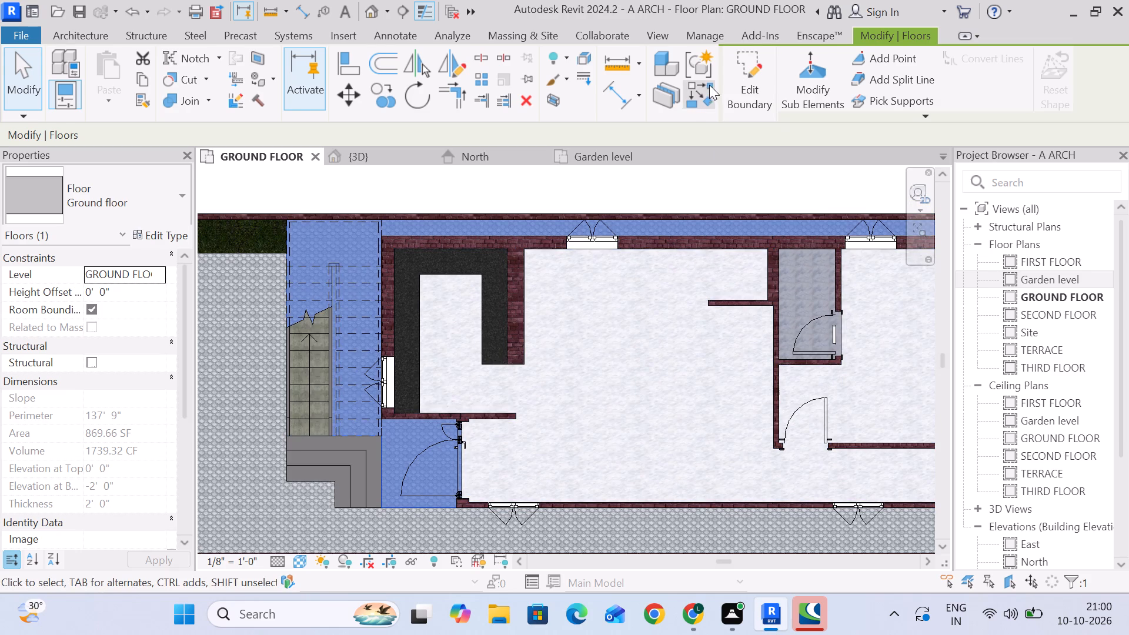
{"action": "left_click", "coordinate": [753, 77]}
Align the slab's upper boundary line in plan with the inner face of the 4" boundary wall.
{"action": "scroll", "coordinate": [305, 212], "scroll_direction": "up", "scroll_amount": 9}
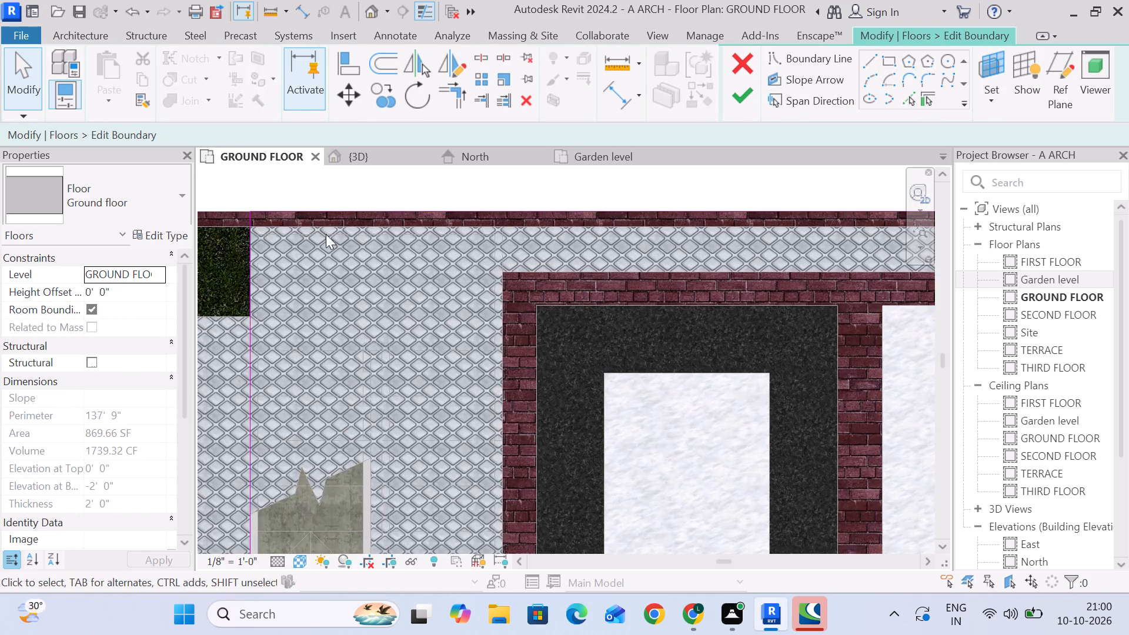
{"action": "scroll", "coordinate": [388, 247], "scroll_direction": "down", "scroll_amount": 2}
{"action": "left_click", "coordinate": [345, 56]}
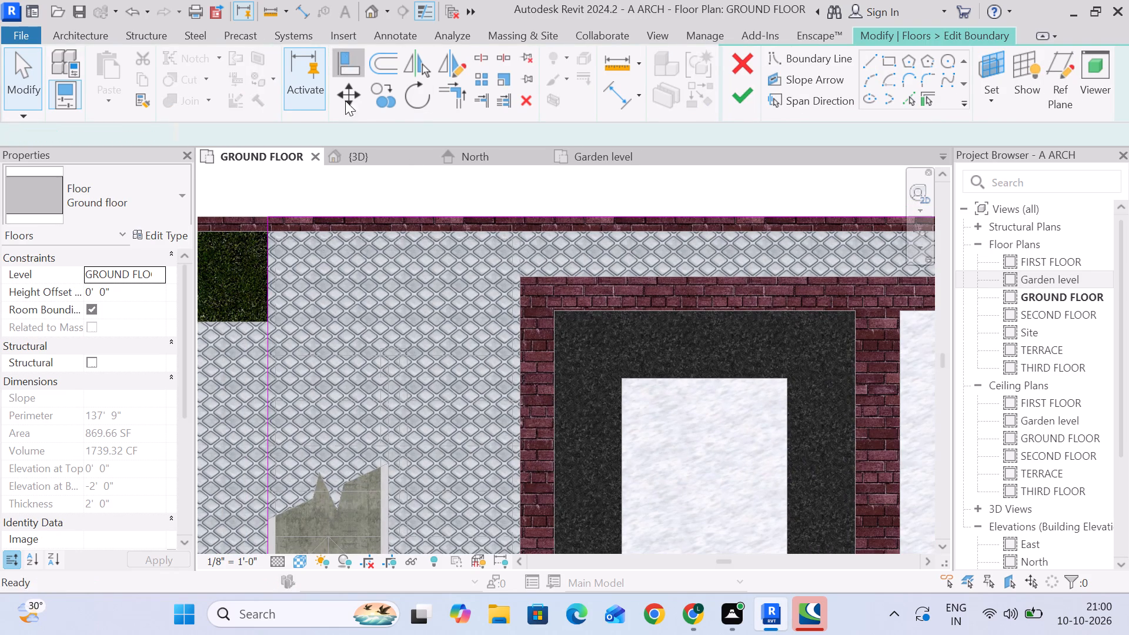
{"action": "left_click", "coordinate": [354, 225]}
{"action": "left_click", "coordinate": [357, 210]}
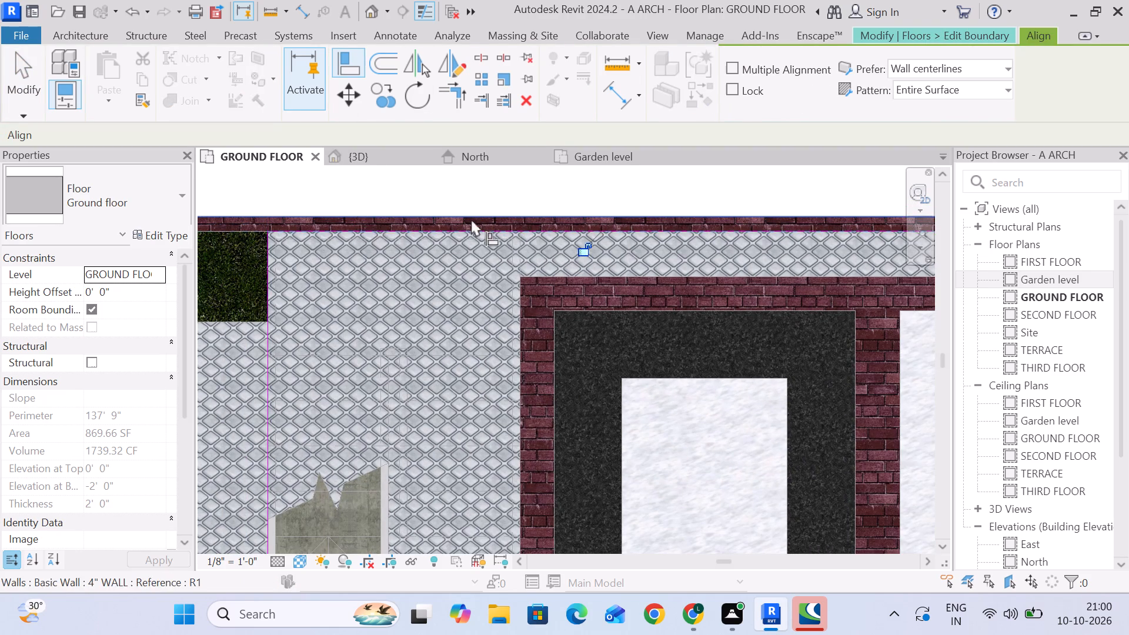
Align the slab's boundary line at the house's far end with the inner face of the 4" boundary wall.
{"action": "scroll", "coordinate": [482, 223], "scroll_direction": "down", "scroll_amount": 4}
{"action": "middle_click_drag", "start_coordinate": [645, 236], "coordinate": [320, 236]}
{"action": "middle_click_drag", "start_coordinate": [660, 254], "coordinate": [433, 254]}
{"action": "middle_click_drag", "start_coordinate": [723, 253], "coordinate": [383, 253]}
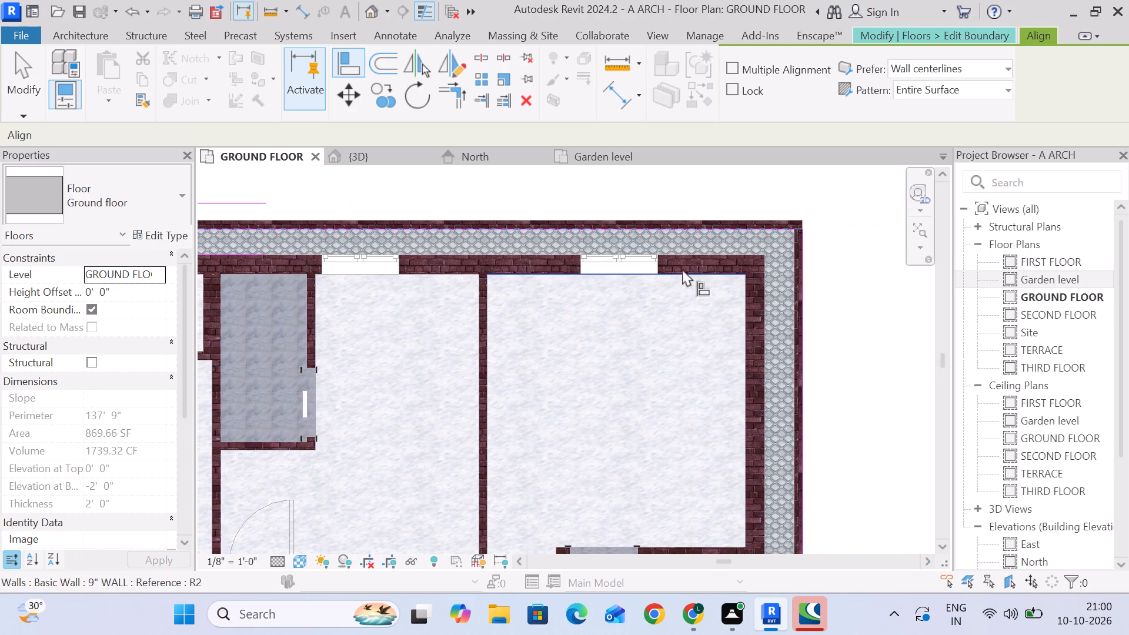
{"action": "middle_click_drag", "start_coordinate": [677, 267], "coordinate": [529, 267]}
{"action": "scroll", "coordinate": [677, 256], "scroll_direction": "up", "scroll_amount": 4}
{"action": "scroll", "coordinate": [584, 207], "scroll_direction": "up", "scroll_amount": 6}
{"action": "middle_click_drag", "start_coordinate": [706, 268], "coordinate": [626, 156]}
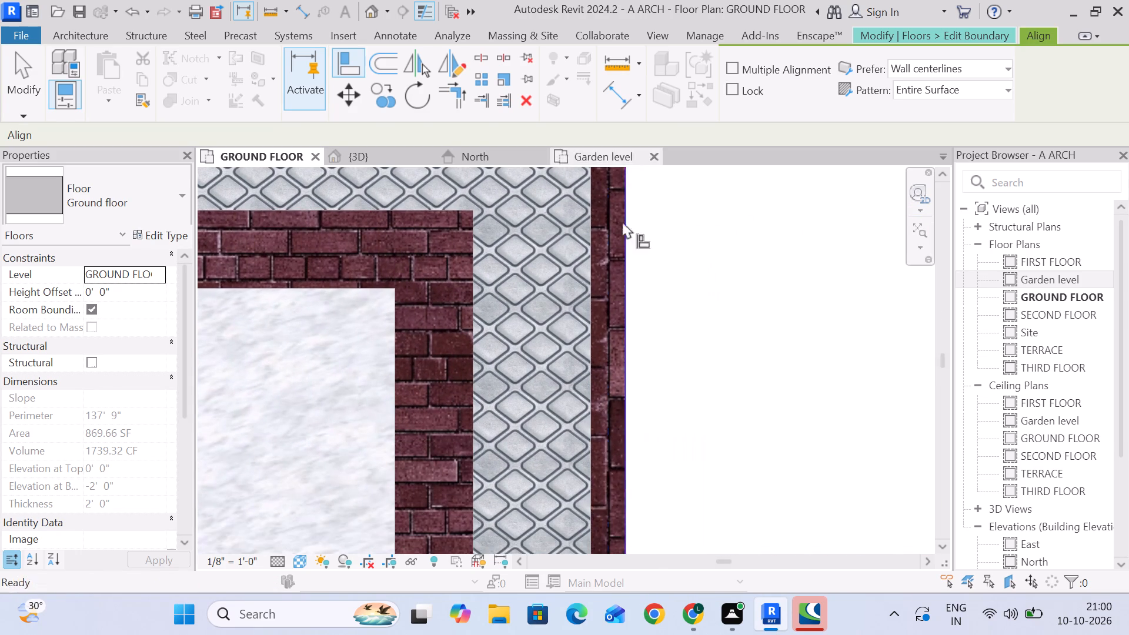
{"action": "left_click", "coordinate": [590, 288]}
{"action": "left_click", "coordinate": [623, 295]}
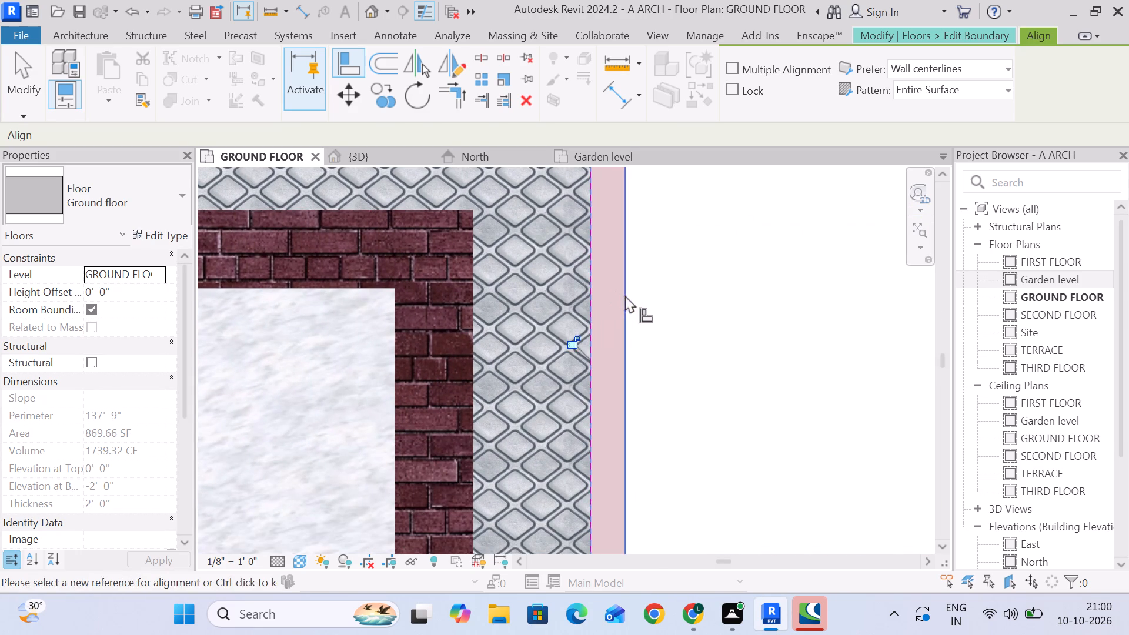
Draw slab boundary lines from its lower far-end corner across the 4" wall, about 3' down the outer face, and 4" back along the bottom.
{"action": "scroll", "coordinate": [625, 296], "scroll_direction": "down", "scroll_amount": 11}
{"action": "middle_click_drag", "start_coordinate": [683, 383], "coordinate": [624, 205]}
{"action": "middle_click_drag", "start_coordinate": [641, 368], "coordinate": [642, 213]}
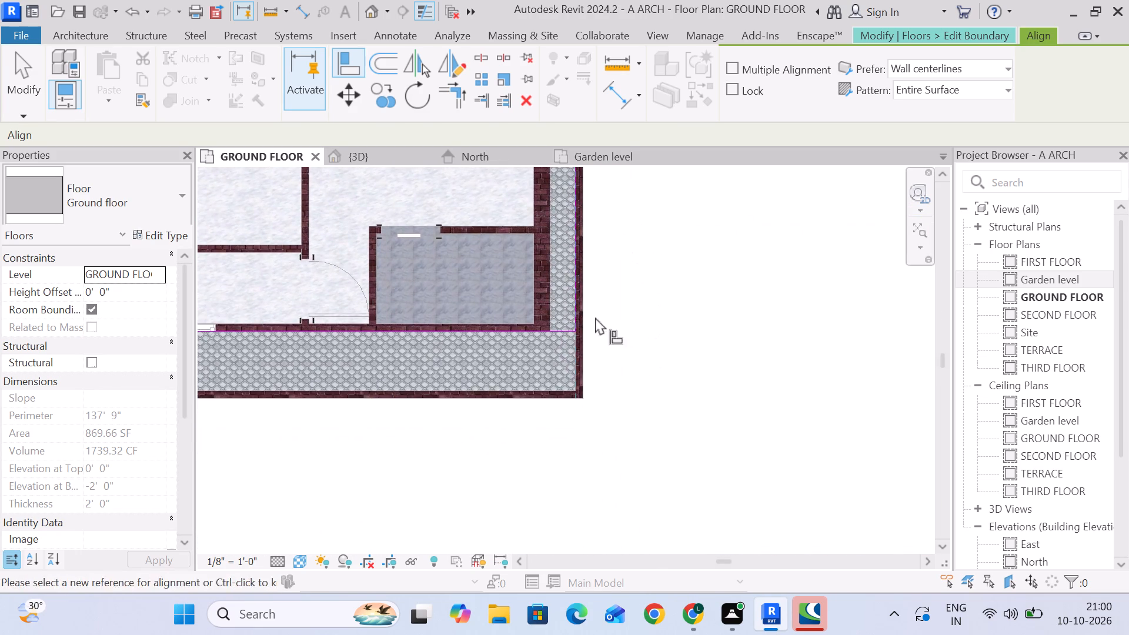
{"action": "scroll", "coordinate": [589, 331], "scroll_direction": "up", "scroll_amount": 11}
{"action": "middle_click_drag", "start_coordinate": [592, 353], "coordinate": [658, 247]}
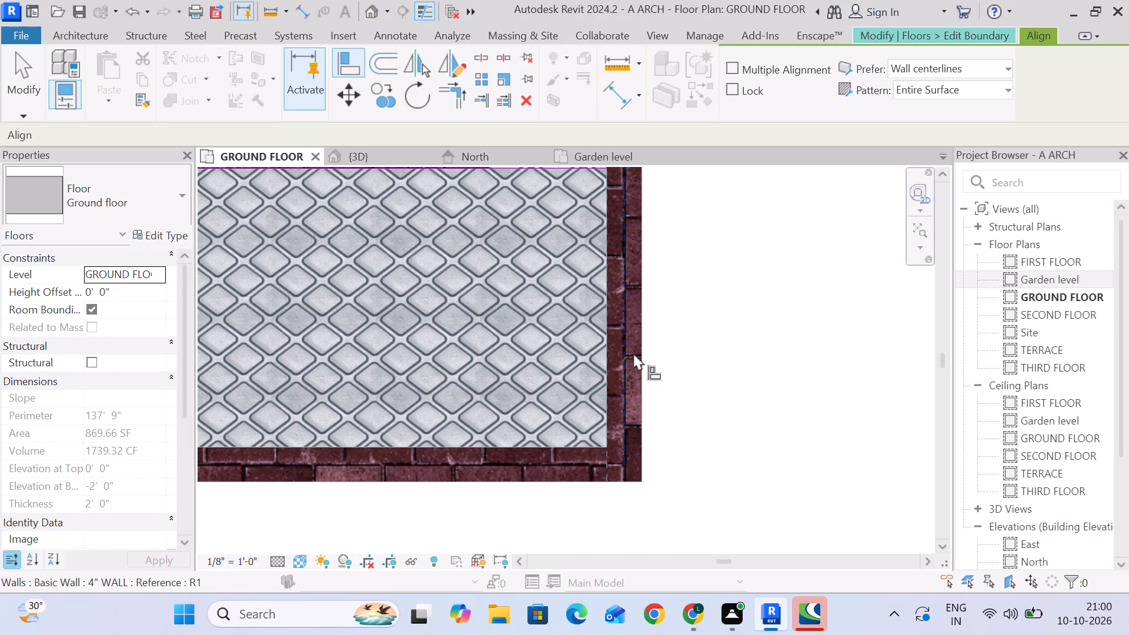
{"action": "middle_click_drag", "start_coordinate": [645, 259], "coordinate": [617, 464]}
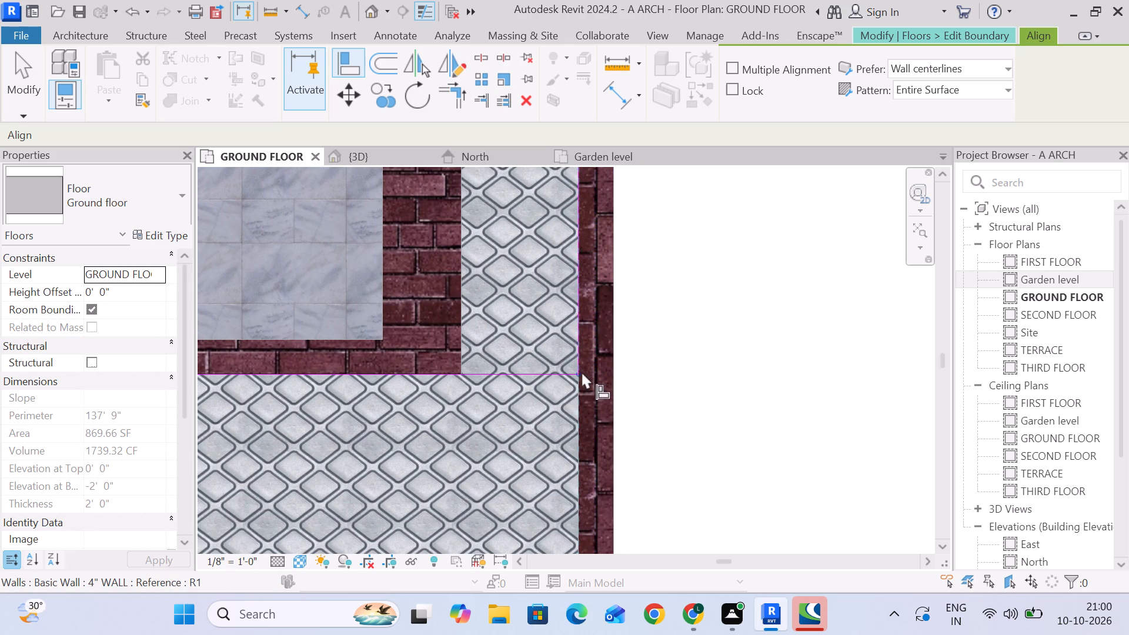
{"action": "left_click", "coordinate": [70, 36]}
{"action": "left_click", "coordinate": [1028, 29]}
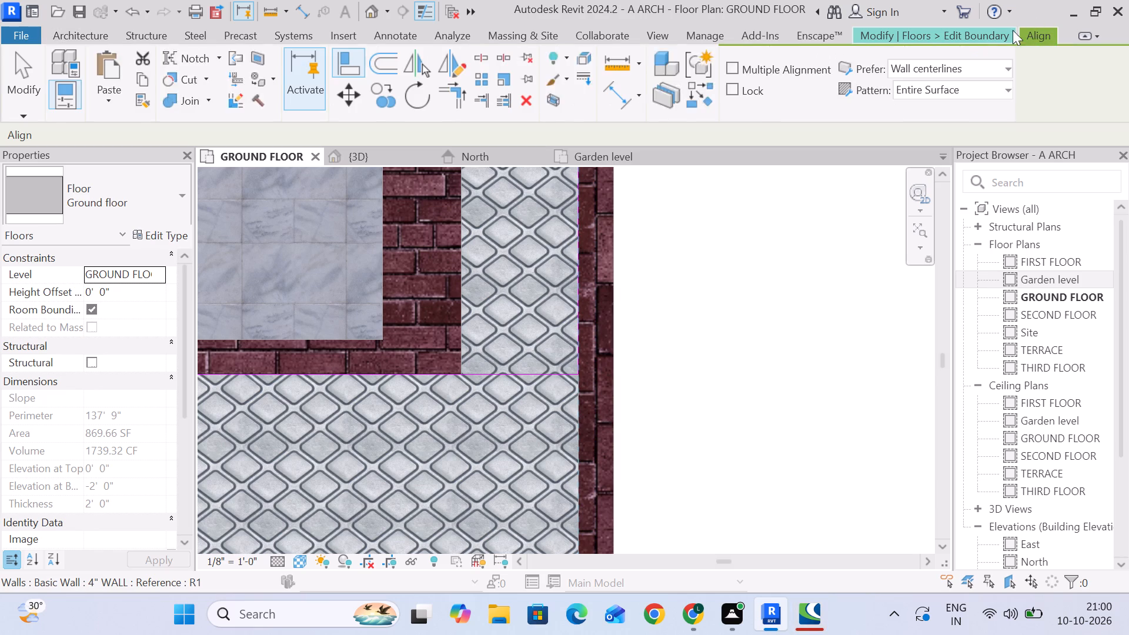
{"action": "left_click", "coordinate": [995, 31]}
{"action": "left_click", "coordinate": [872, 55]}
{"action": "scroll", "coordinate": [739, 282], "scroll_direction": "down", "scroll_amount": 4}
{"action": "middle_click_drag", "start_coordinate": [730, 280], "coordinate": [730, 279]}
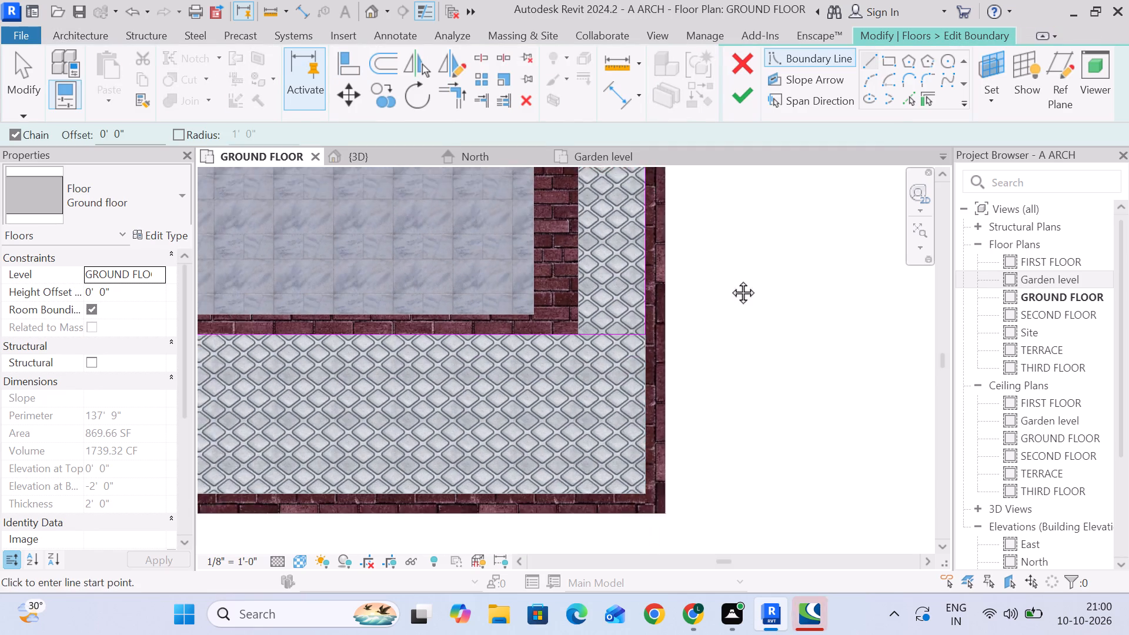
{"action": "middle_click_drag", "start_coordinate": [730, 279], "coordinate": [646, 196]}
{"action": "scroll", "coordinate": [592, 311], "scroll_direction": "up", "scroll_amount": 4}
{"action": "middle_click_drag", "start_coordinate": [587, 259], "coordinate": [590, 359]}
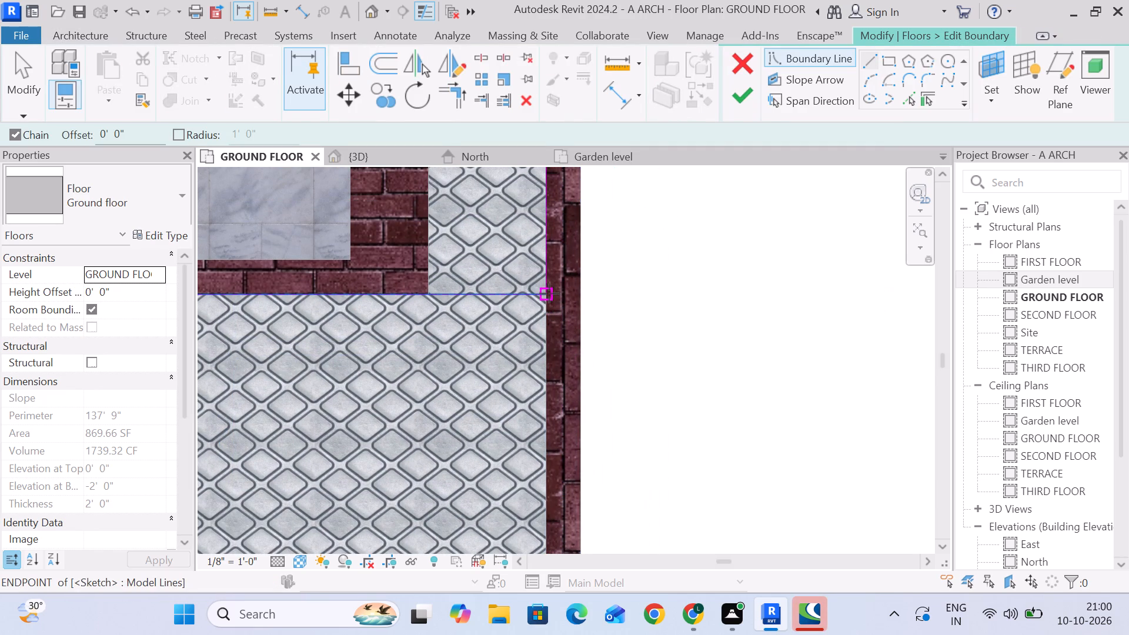
{"action": "left_click", "coordinate": [546, 293]}
{"action": "left_click", "coordinate": [579, 295]}
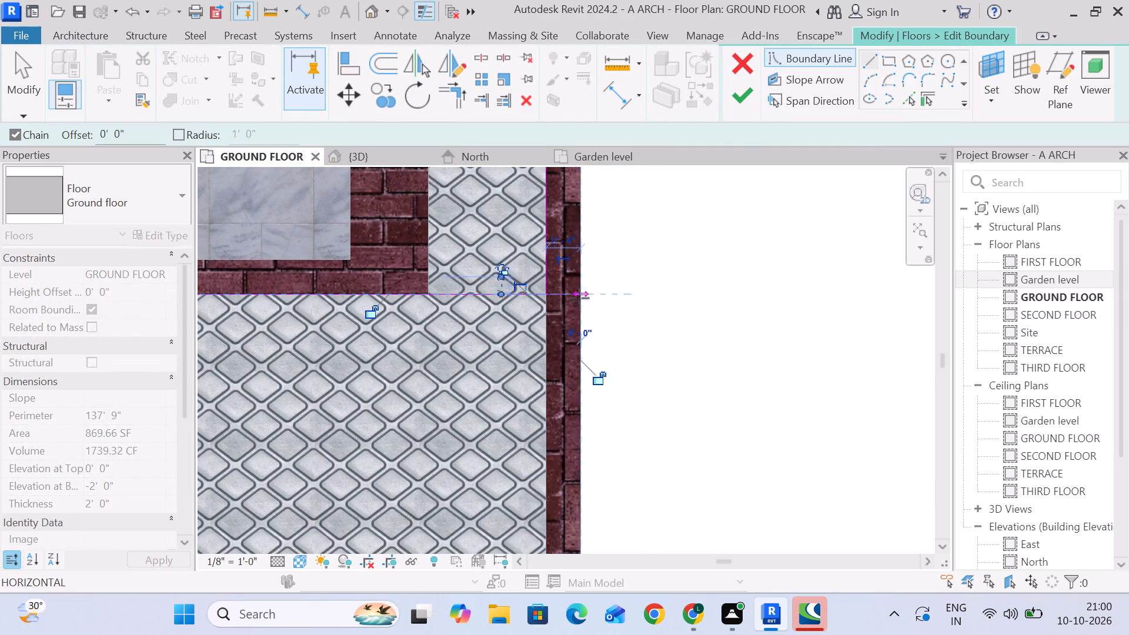
{"action": "scroll", "coordinate": [601, 353], "scroll_direction": "down", "scroll_amount": 4}
{"action": "middle_click_drag", "start_coordinate": [609, 356], "coordinate": [604, 226]}
{"action": "left_click", "coordinate": [587, 368]}
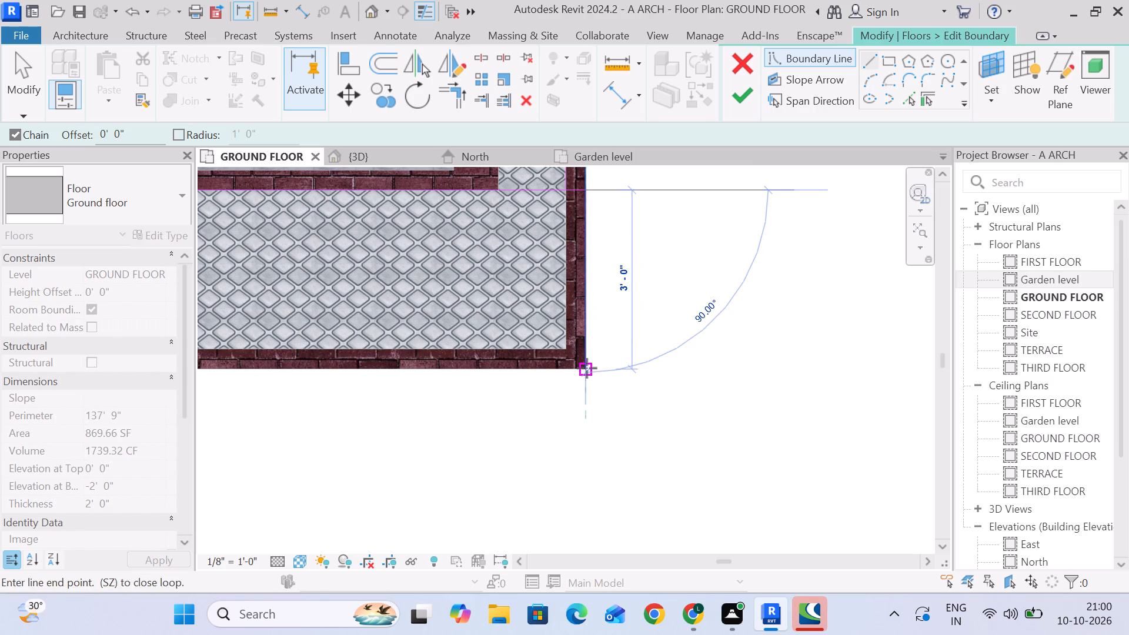
{"action": "scroll", "coordinate": [563, 369], "scroll_direction": "up", "scroll_amount": 5}
{"action": "left_click", "coordinate": [567, 366]}
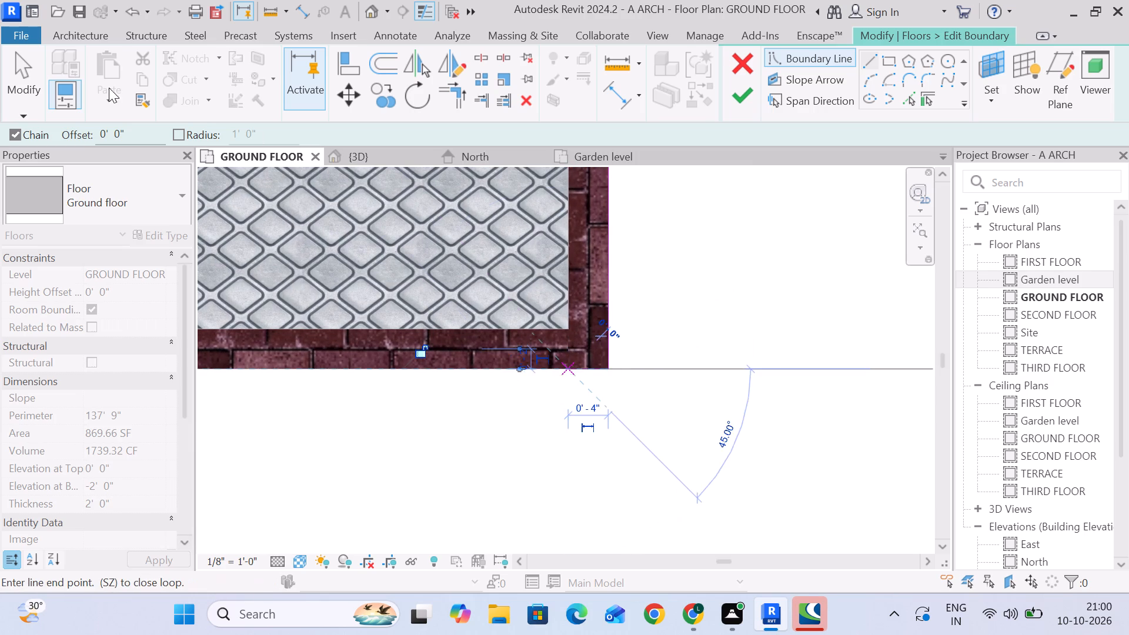
{"action": "left_click", "coordinate": [14, 69]}
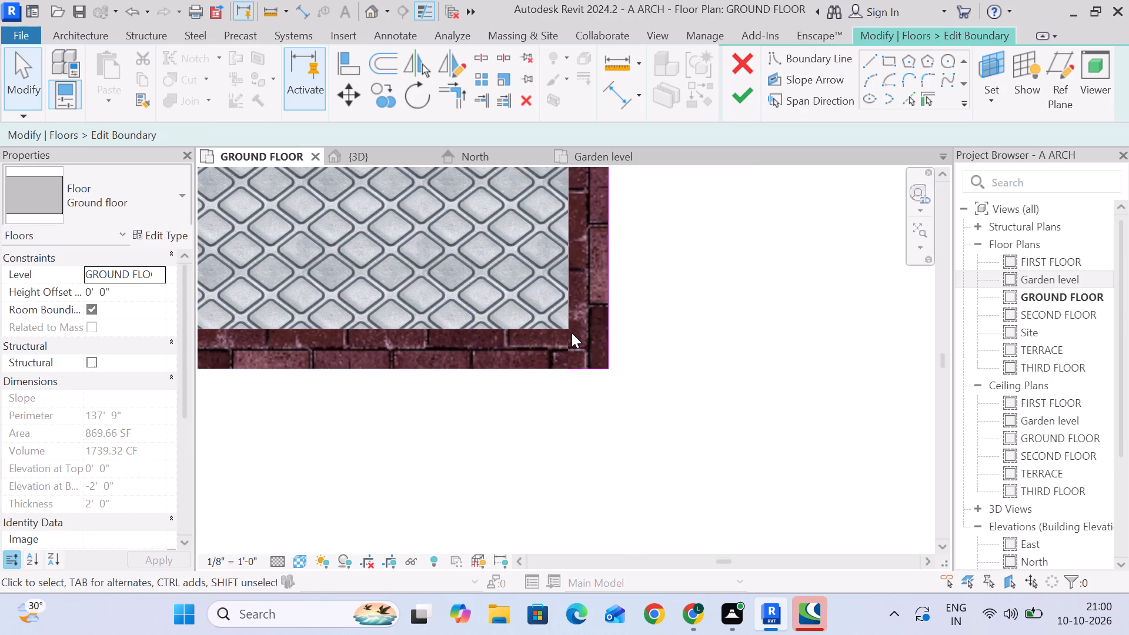
Trim the slab's far-end boundary line and lower boundary line to a corner at the 4" wall's inner face.
{"action": "scroll", "coordinate": [574, 287], "scroll_direction": "down", "scroll_amount": 3}
{"action": "middle_click_drag", "start_coordinate": [566, 301], "coordinate": [563, 415]}
{"action": "middle_click_drag", "start_coordinate": [599, 195], "coordinate": [576, 349]}
{"action": "scroll", "coordinate": [570, 346], "scroll_direction": "up", "scroll_amount": 1}
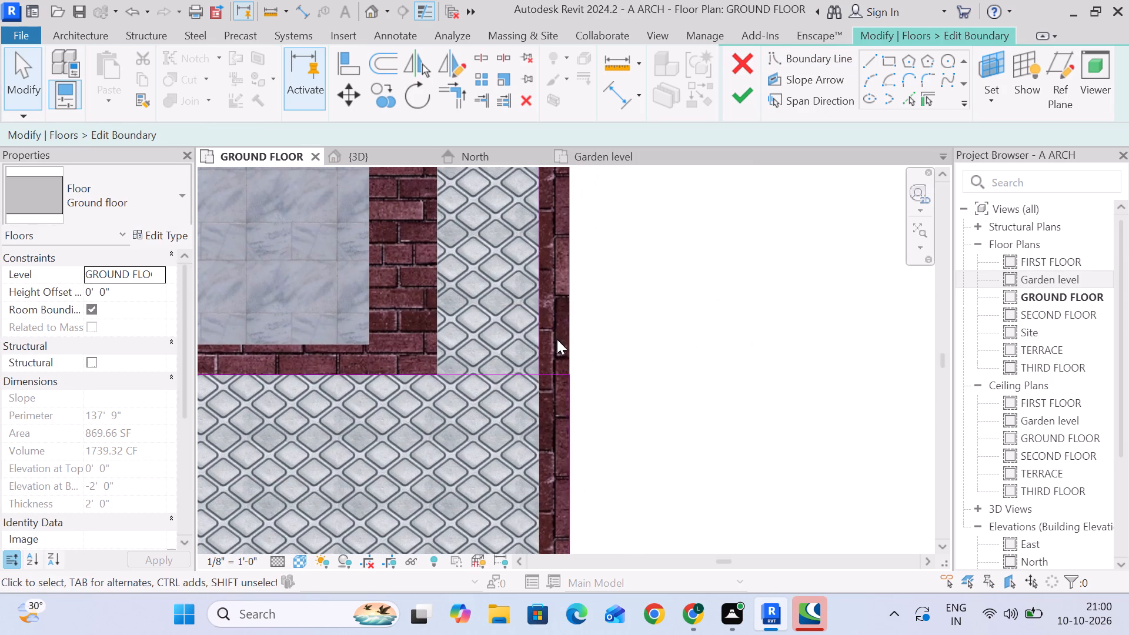
{"action": "scroll", "coordinate": [558, 339], "scroll_direction": "down", "scroll_amount": 3}
{"action": "middle_click_drag", "start_coordinate": [572, 363], "coordinate": [572, 222]}
{"action": "scroll", "coordinate": [541, 270], "scroll_direction": "up", "scroll_amount": 4}
{"action": "middle_click_drag", "start_coordinate": [573, 211], "coordinate": [562, 274]}
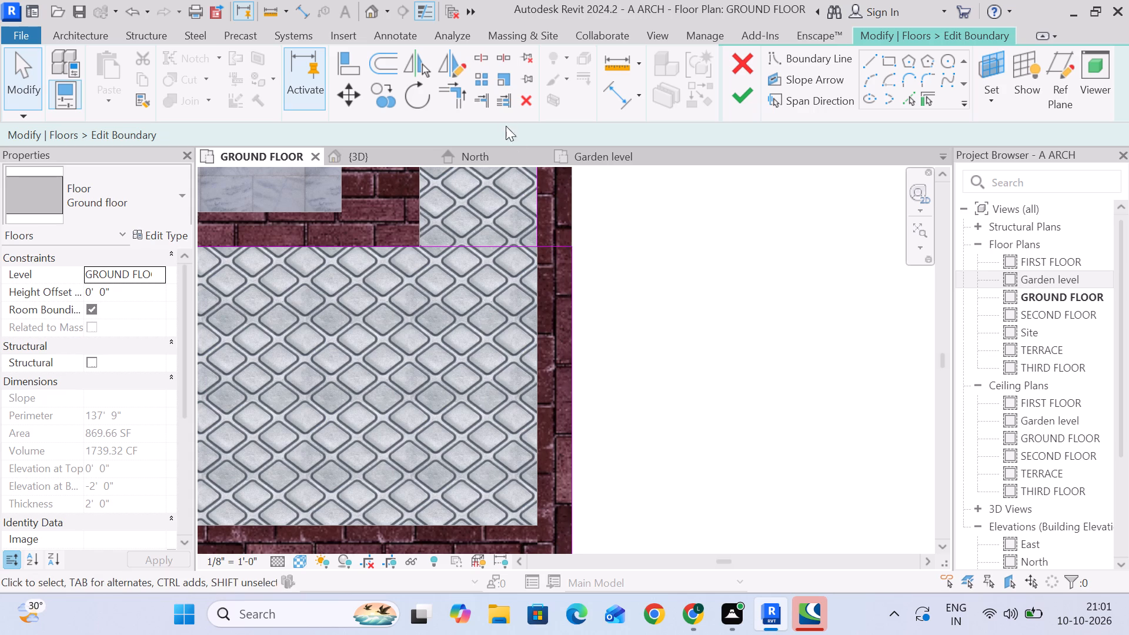
{"action": "left_click", "coordinate": [454, 95]}
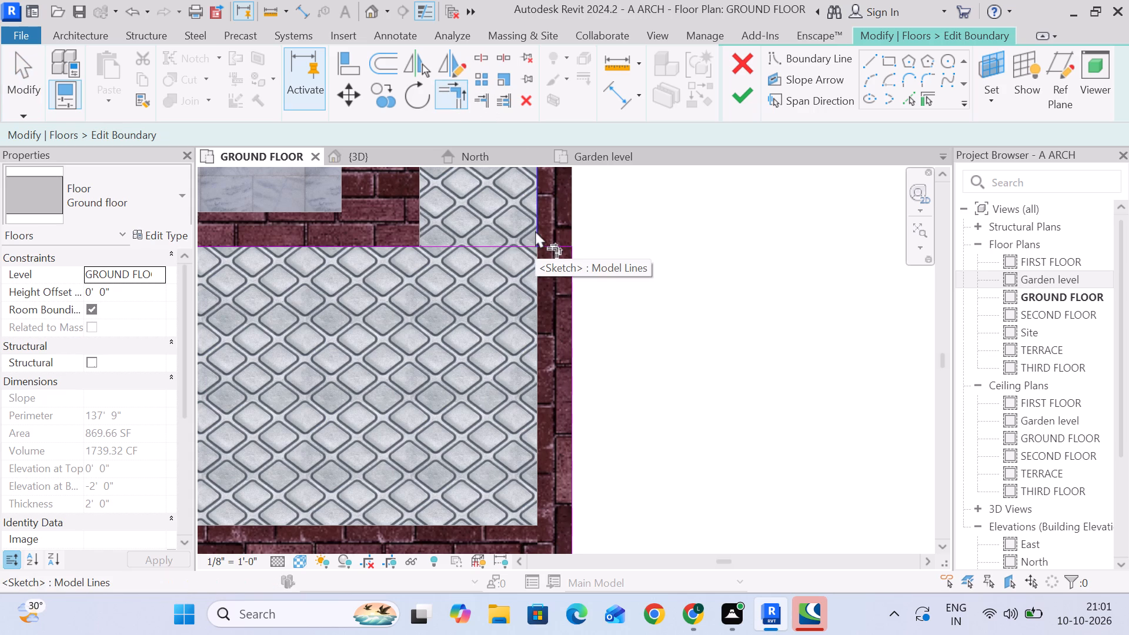
{"action": "scroll", "coordinate": [545, 232], "scroll_direction": "down", "scroll_amount": 10}
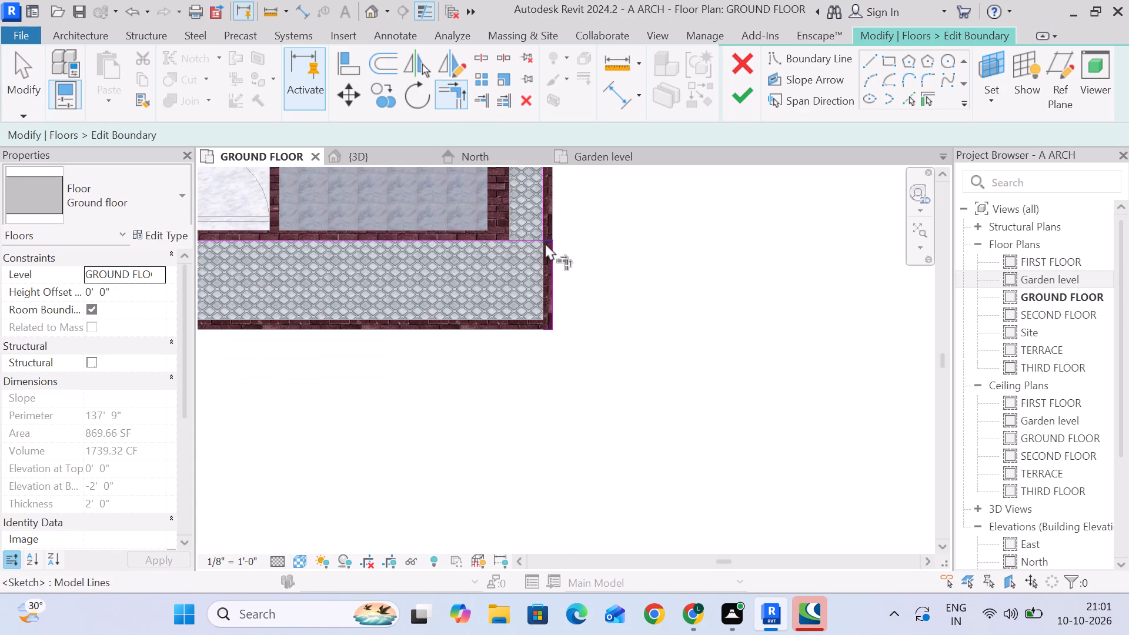
{"action": "scroll", "coordinate": [545, 243], "scroll_direction": "down", "scroll_amount": 5}
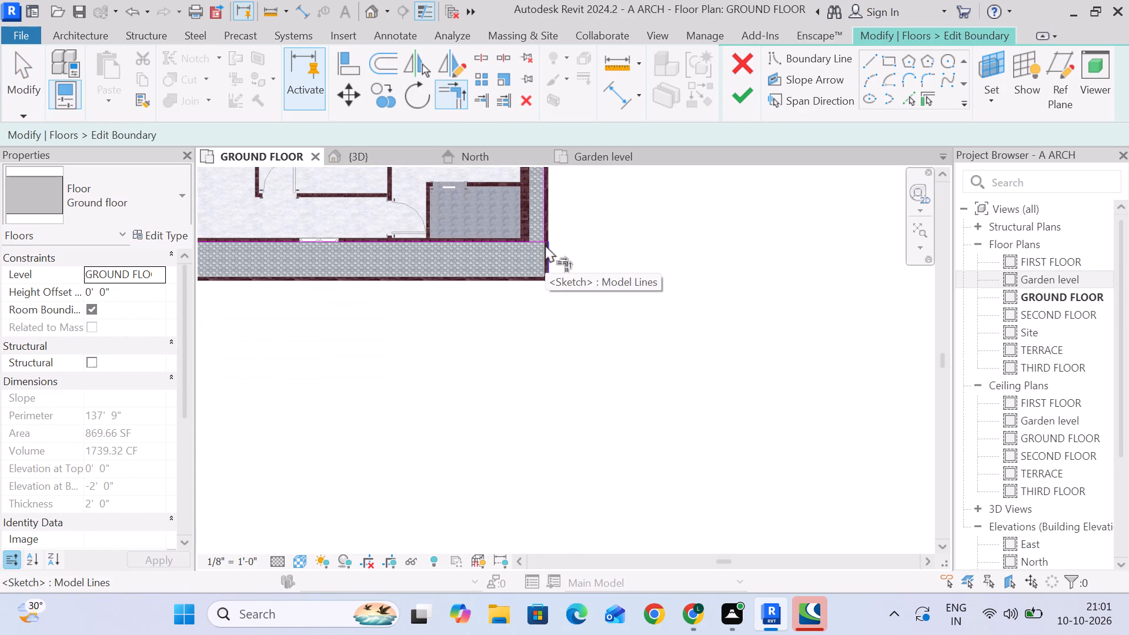
{"action": "scroll", "coordinate": [545, 245], "scroll_direction": "up", "scroll_amount": 16}
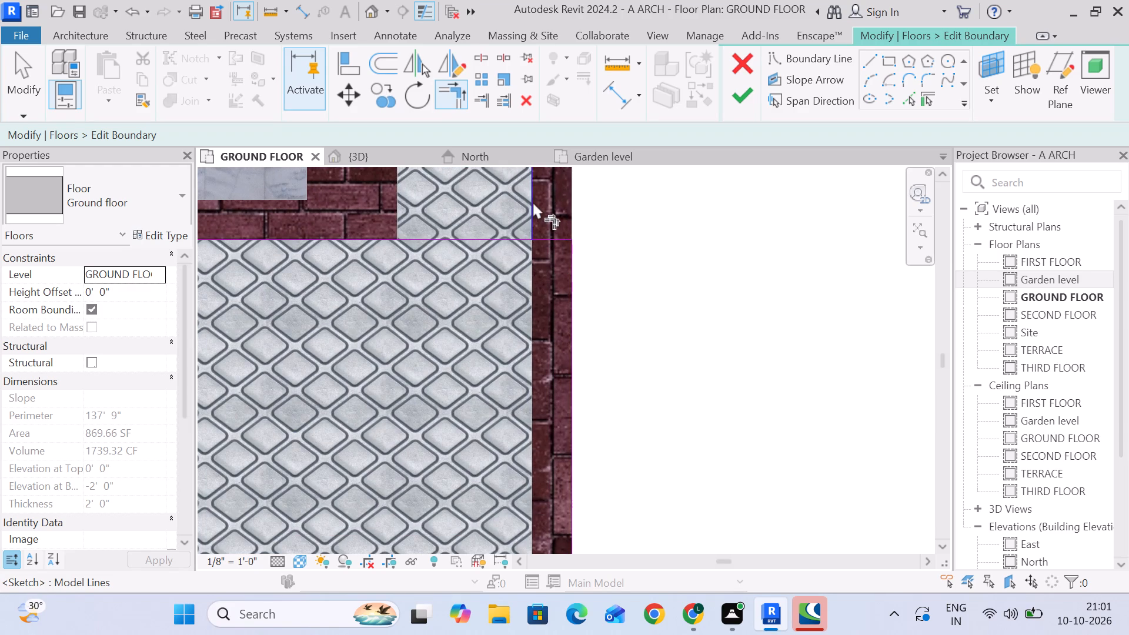
{"action": "left_click", "coordinate": [533, 202]}
{"action": "left_click", "coordinate": [512, 242]}
{"action": "left_click", "coordinate": [23, 77]}
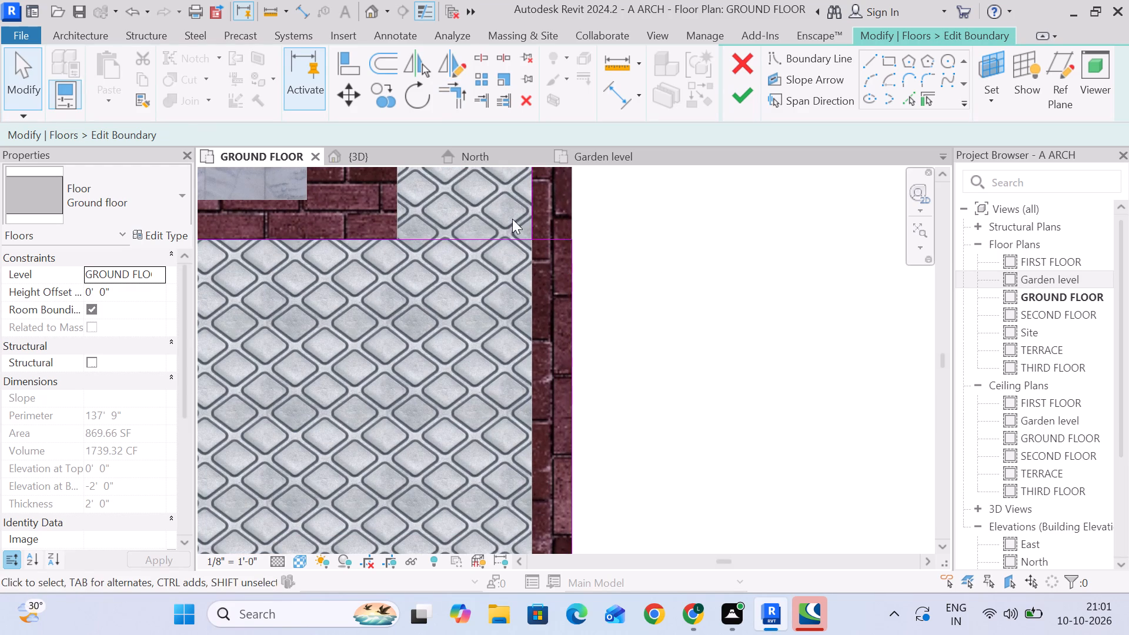
Delete the stray boundary lines across the 4" wall and 3' down its outer face, and try to finish the sketch.
{"action": "left_click", "coordinate": [548, 242]}
{"action": "key", "text": "Delete"}
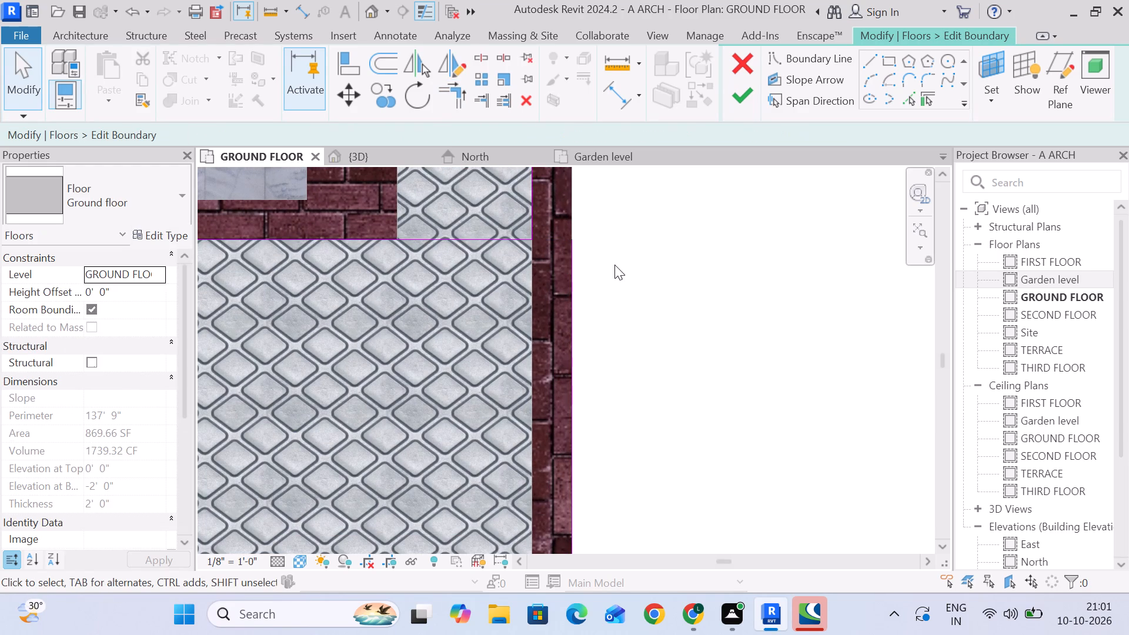
{"action": "left_click", "coordinate": [578, 407]}
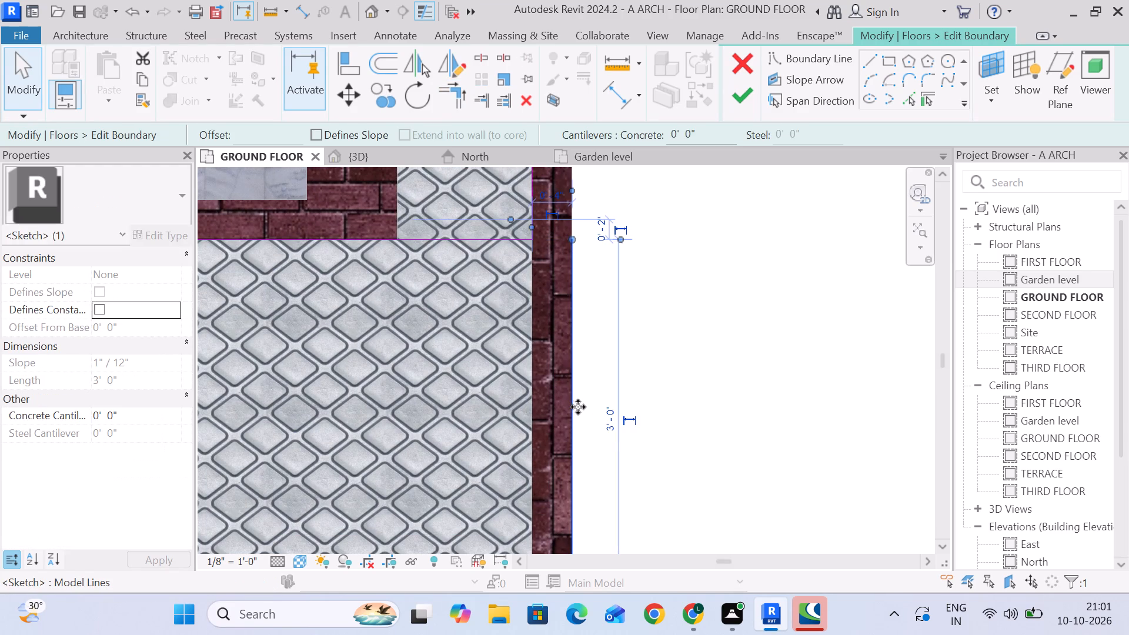
{"action": "key", "text": "Delete"}
{"action": "scroll", "coordinate": [698, 365], "scroll_direction": "down", "scroll_amount": 7}
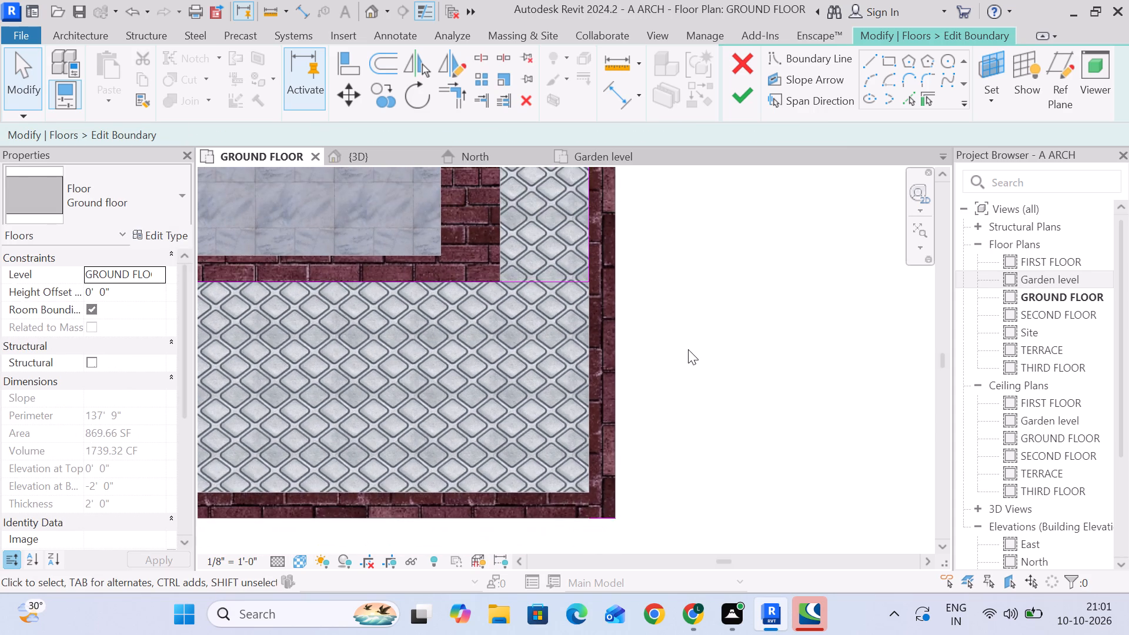
{"action": "scroll", "coordinate": [688, 349], "scroll_direction": "down", "scroll_amount": 11}
{"action": "middle_click_drag", "start_coordinate": [676, 325], "coordinate": [780, 362]}
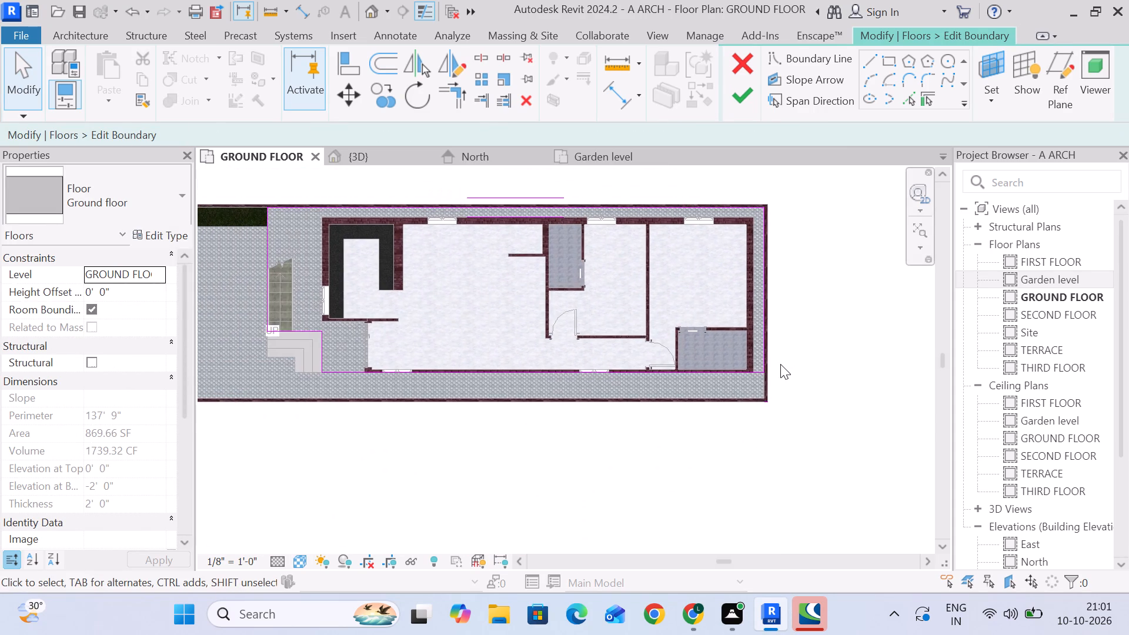
{"action": "scroll", "coordinate": [780, 364], "scroll_direction": "up", "scroll_amount": 2}
{"action": "left_click", "coordinate": [739, 95]}
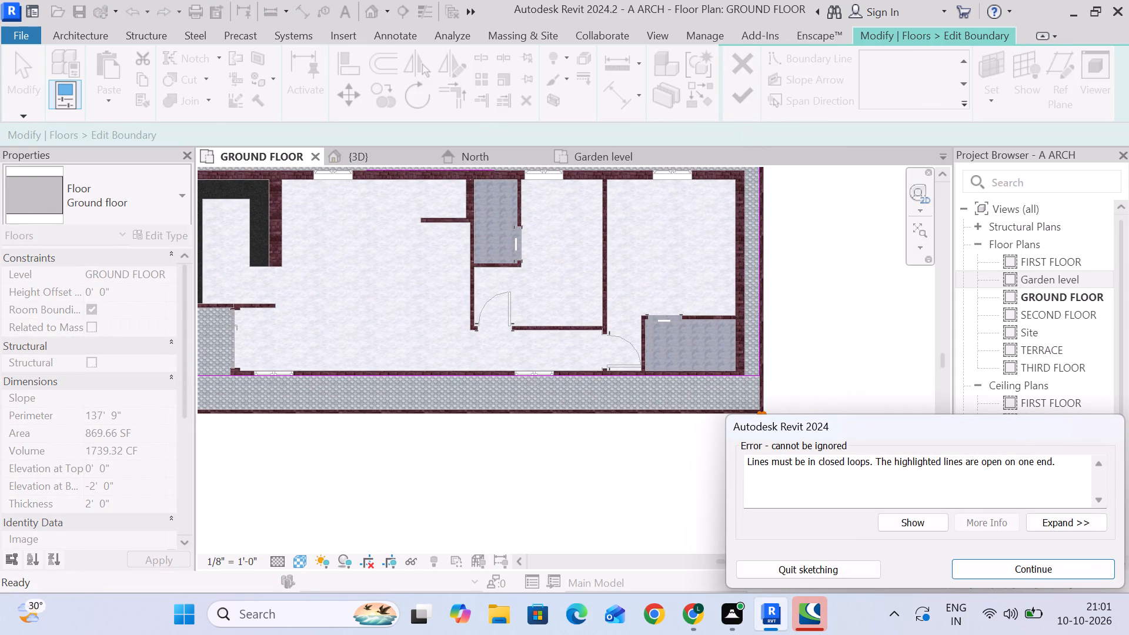
{"action": "scroll", "coordinate": [826, 377], "scroll_direction": "down", "scroll_amount": 3}
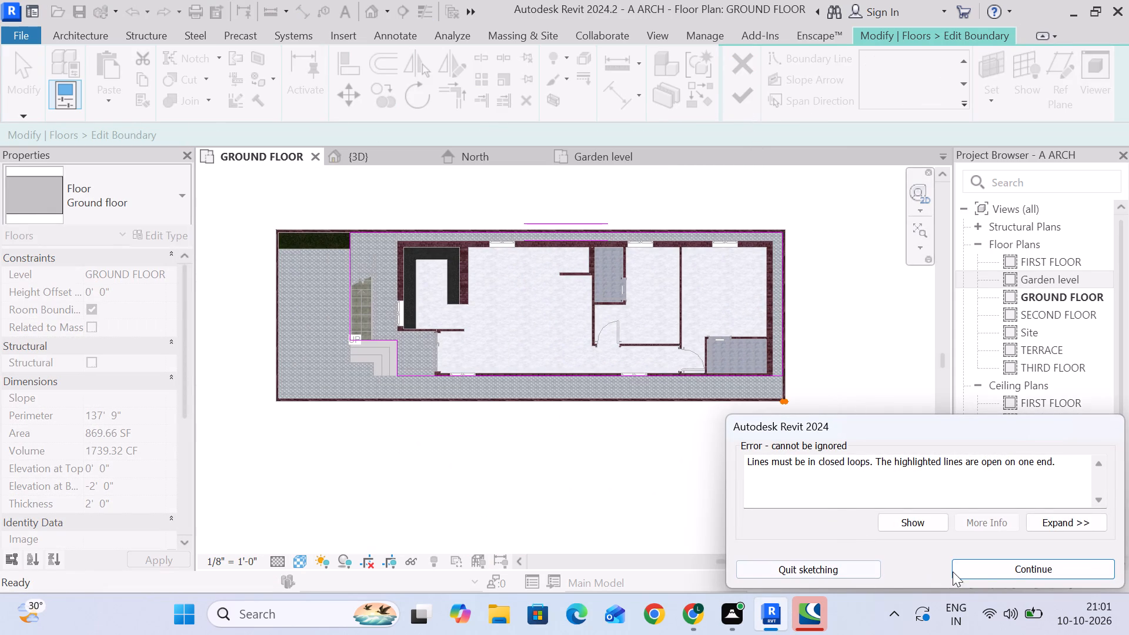
{"action": "left_click", "coordinate": [1005, 571]}
Delete the remaining short boundary line at the 4" wall's lower outer corner and finish the slab's boundary edit.
{"action": "scroll", "coordinate": [783, 407], "scroll_direction": "up", "scroll_amount": 16}
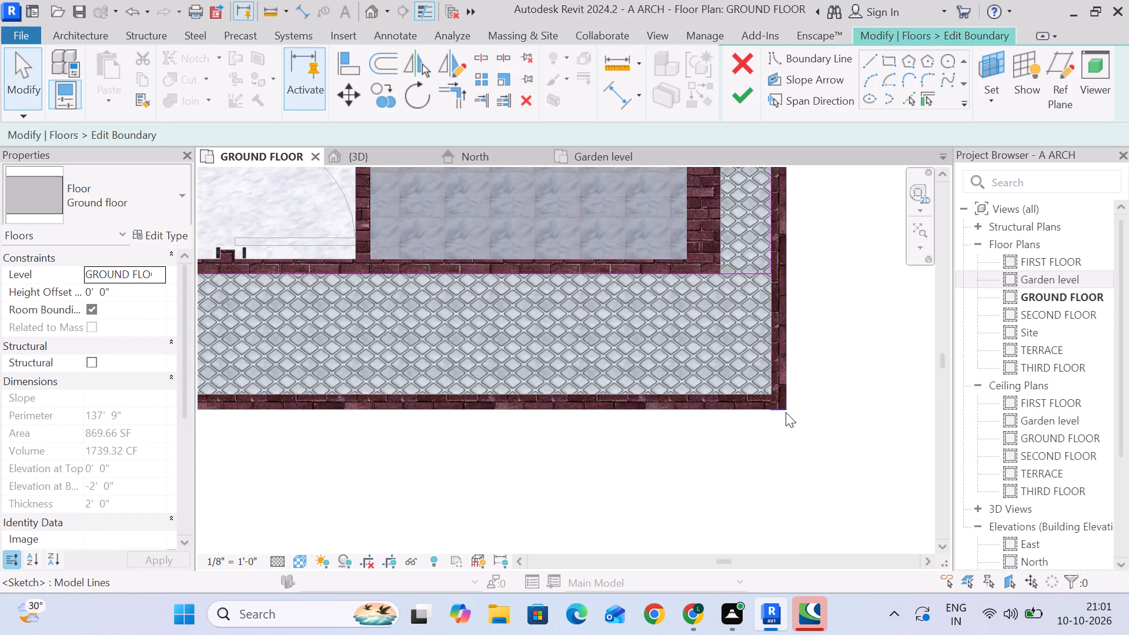
{"action": "scroll", "coordinate": [786, 412], "scroll_direction": "up", "scroll_amount": 1}
{"action": "left_click", "coordinate": [787, 404]}
{"action": "key", "text": "Delete"}
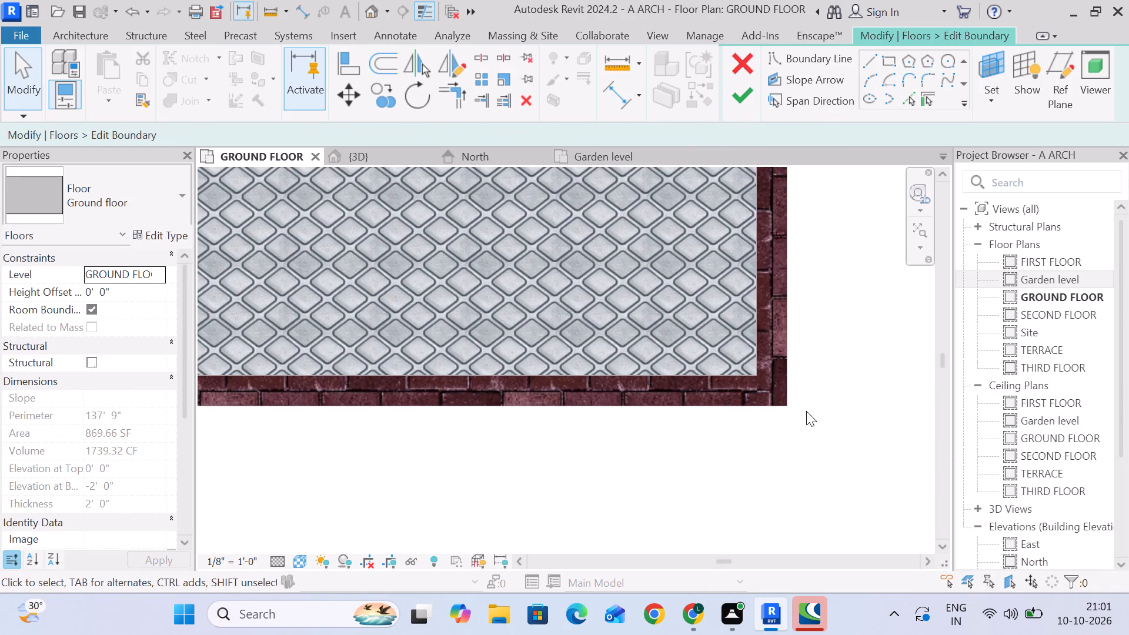
{"action": "scroll", "coordinate": [880, 402], "scroll_direction": "down", "scroll_amount": 5}
{"action": "left_click", "coordinate": [744, 106]}
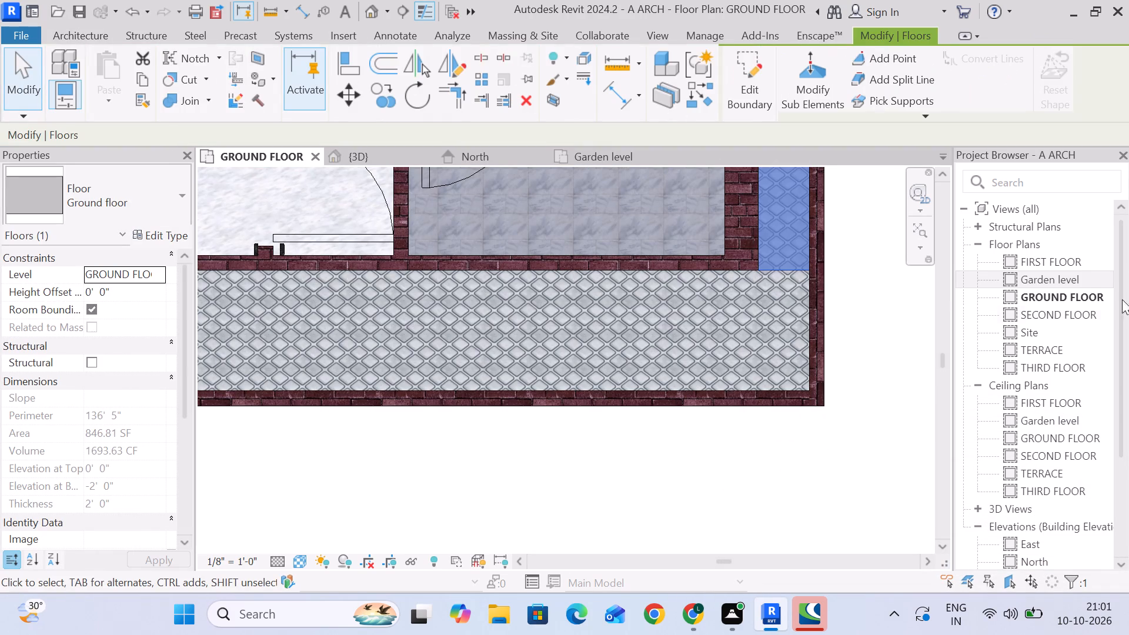
Examine the Ground floor slab, entrance steps and stair within the boundary walls from several sides in the 3D view.
{"action": "scroll", "coordinate": [861, 237], "scroll_direction": "down", "scroll_amount": 5}
{"action": "middle_click_drag", "start_coordinate": [820, 263], "coordinate": [636, 305]}
{"action": "left_click", "coordinate": [395, 148]}
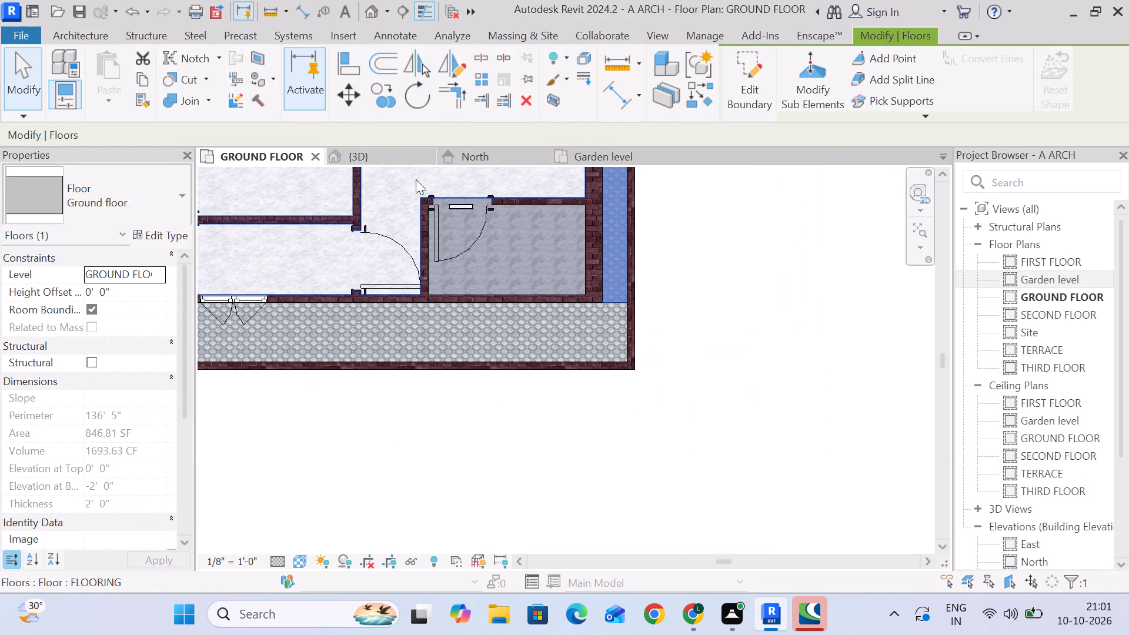
{"action": "left_click", "coordinate": [344, 155]}
{"action": "left_click", "coordinate": [694, 295]}
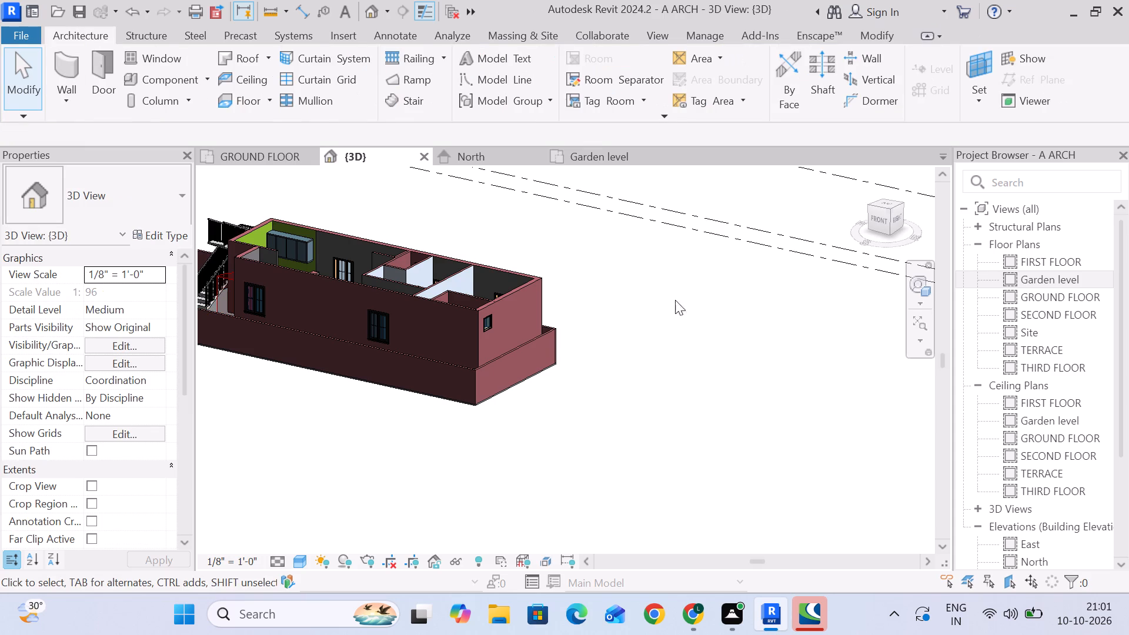
{"action": "middle_click_drag", "start_coordinate": [666, 303], "coordinate": [403, 313]}
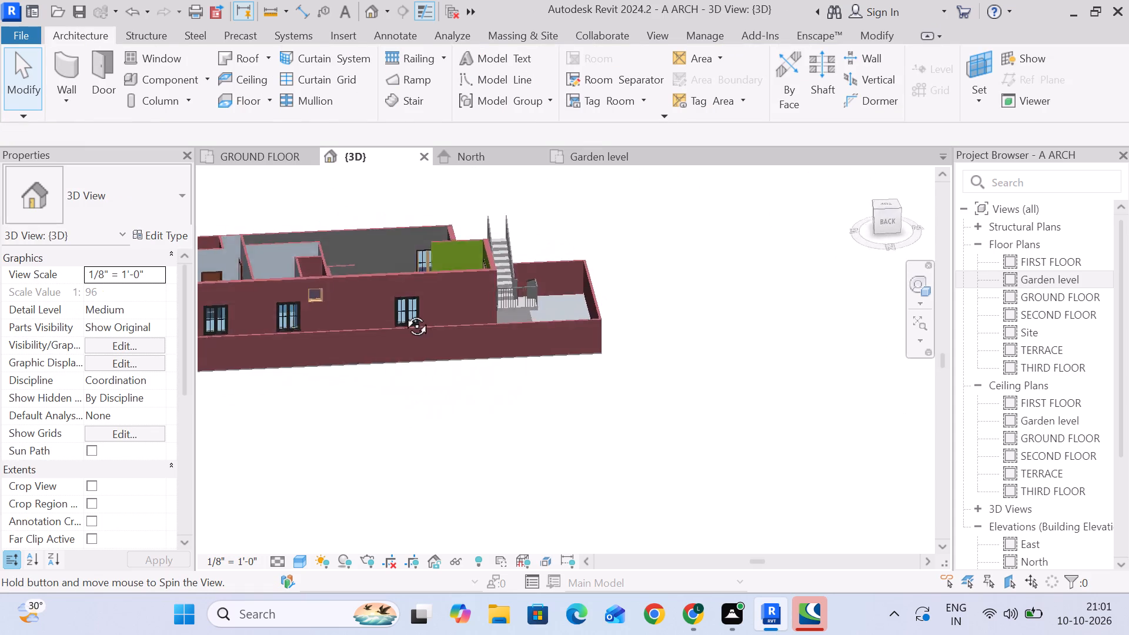
{"action": "middle_click_drag", "start_coordinate": [403, 313], "coordinate": [843, 343]}
{"action": "scroll", "coordinate": [485, 326], "scroll_direction": "down", "scroll_amount": 2}
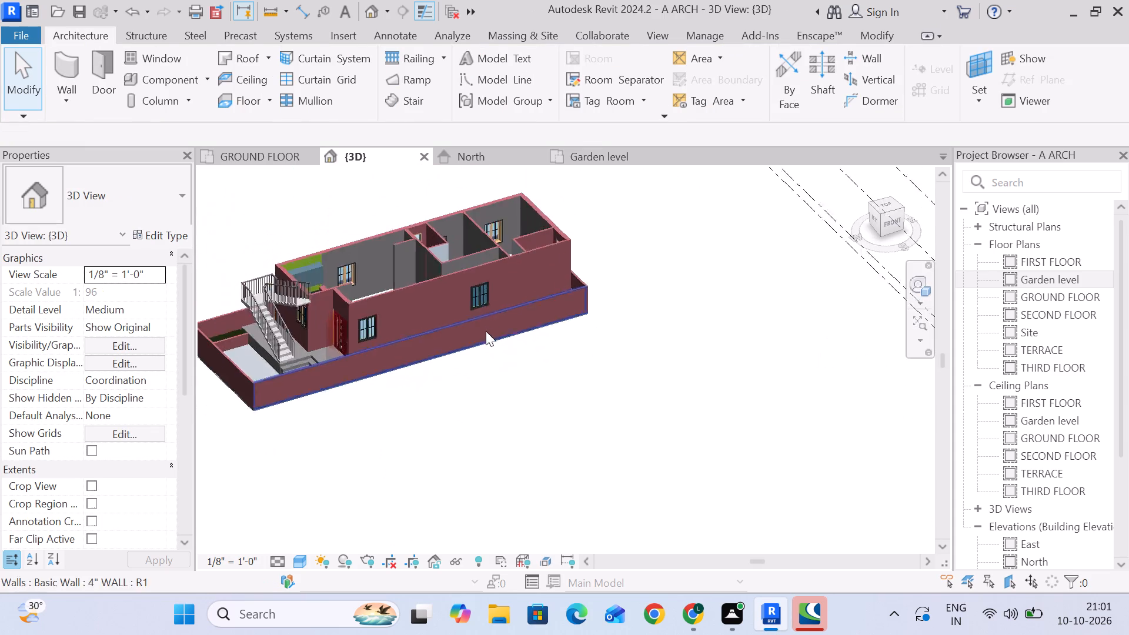
{"action": "scroll", "coordinate": [486, 331], "scroll_direction": "down", "scroll_amount": 1}
{"action": "middle_click_drag", "start_coordinate": [502, 350], "coordinate": [542, 464]}
{"action": "middle_click_drag", "start_coordinate": [556, 373], "coordinate": [731, 314]}
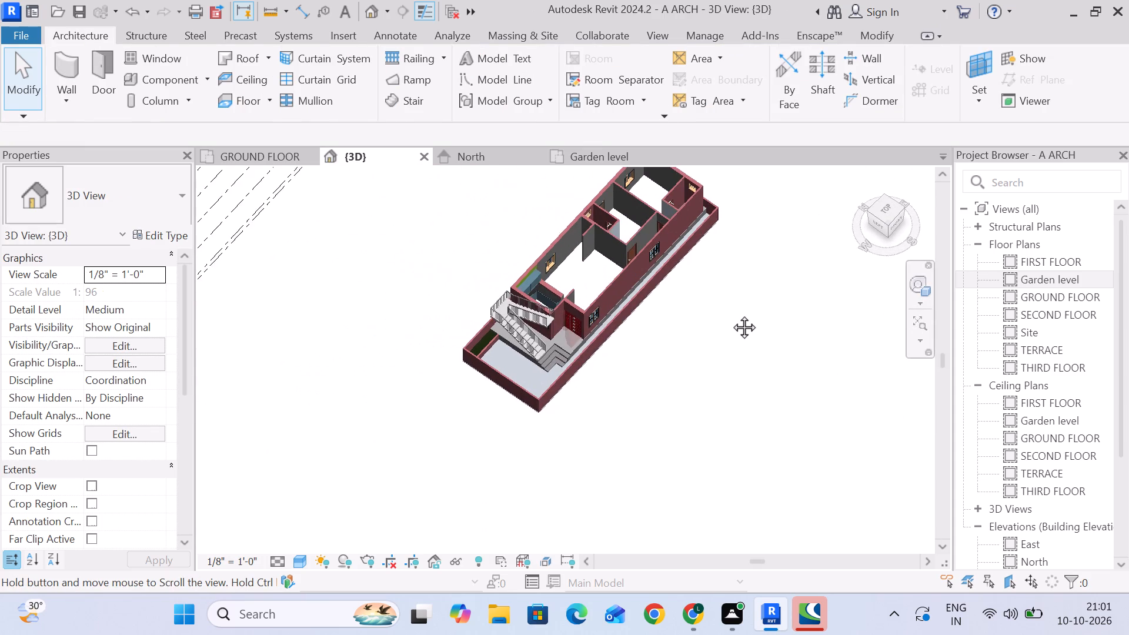
{"action": "middle_click_drag", "start_coordinate": [731, 314], "coordinate": [650, 327]}
{"action": "scroll", "coordinate": [410, 291], "scroll_direction": "up", "scroll_amount": 4}
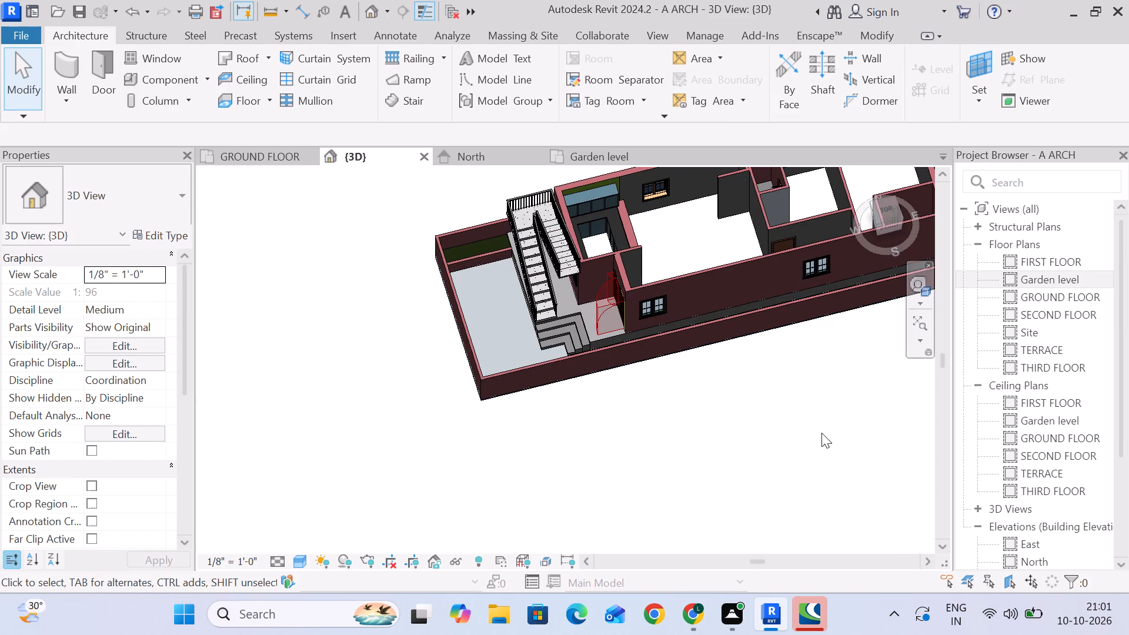
{"action": "middle_click_drag", "start_coordinate": [833, 419], "coordinate": [860, 409]}
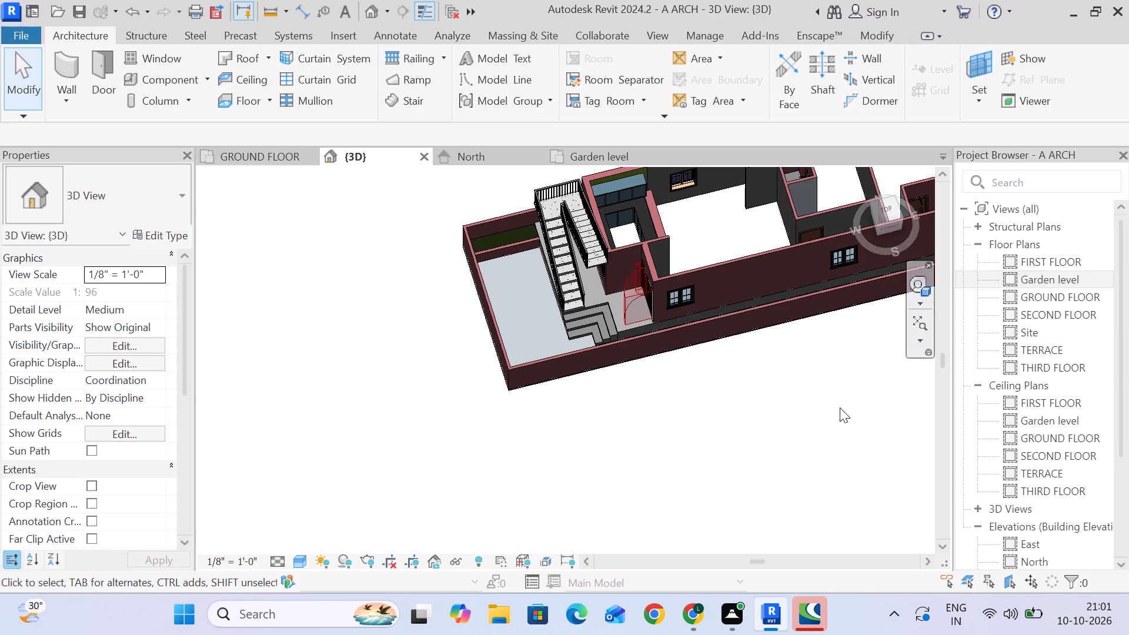
{"action": "scroll", "coordinate": [642, 353], "scroll_direction": "down", "scroll_amount": 2}
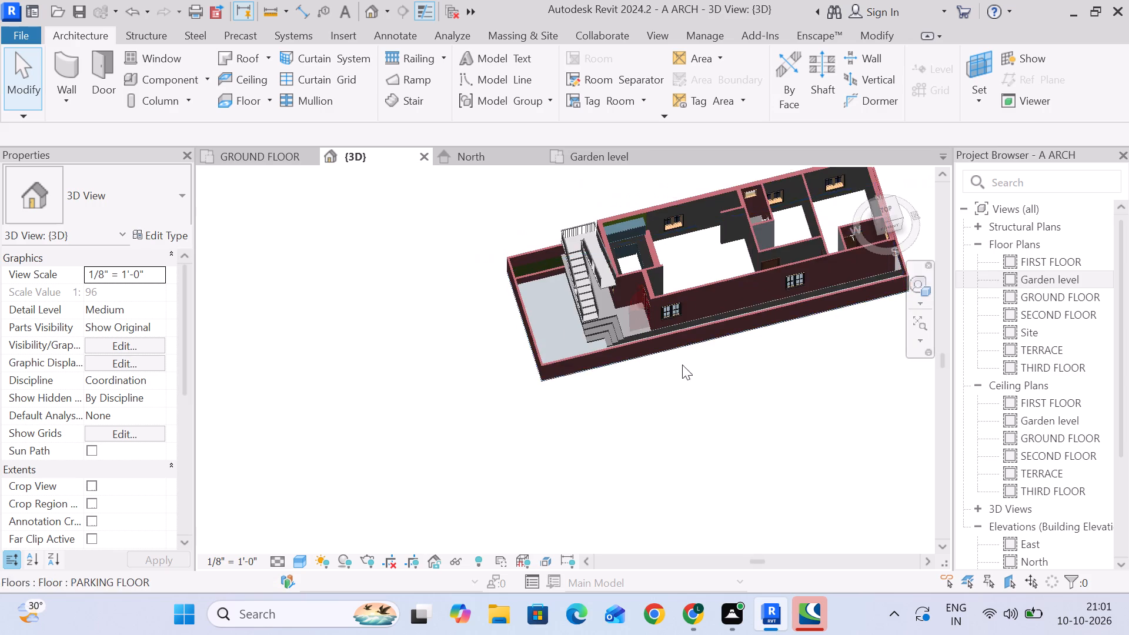
{"action": "middle_click_drag", "start_coordinate": [706, 371], "coordinate": [520, 323]}
{"action": "left_click", "coordinate": [553, 364]}
{"action": "middle_click_drag", "start_coordinate": [519, 352], "coordinate": [532, 367]}
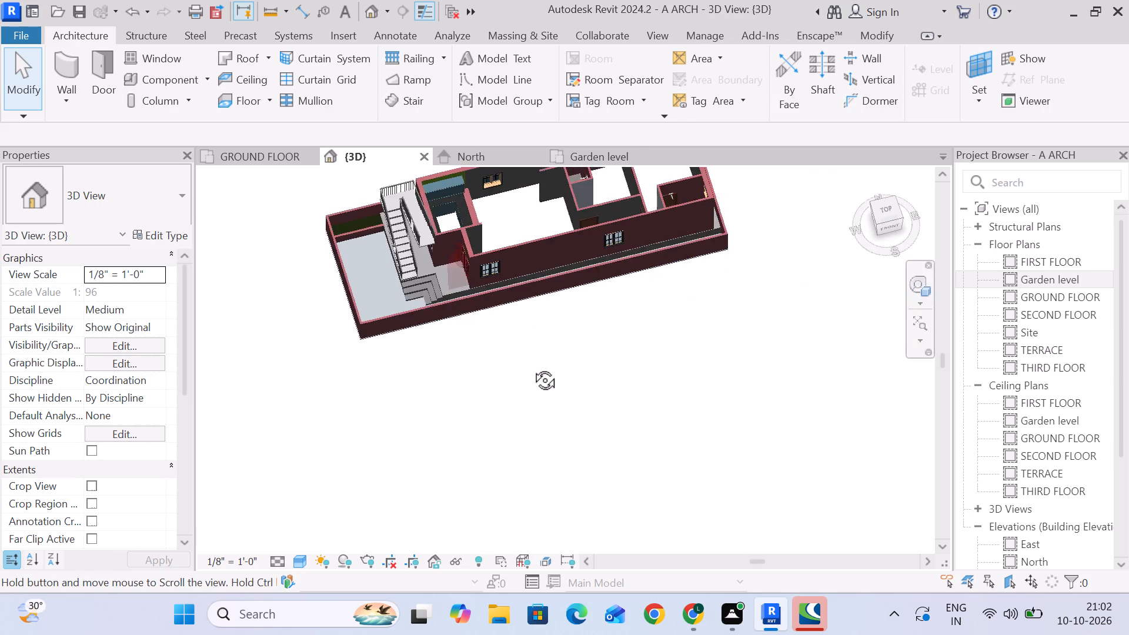
{"action": "middle_click_drag", "start_coordinate": [532, 367], "coordinate": [598, 419]}
{"action": "scroll", "coordinate": [350, 380], "scroll_direction": "up", "scroll_amount": 2}
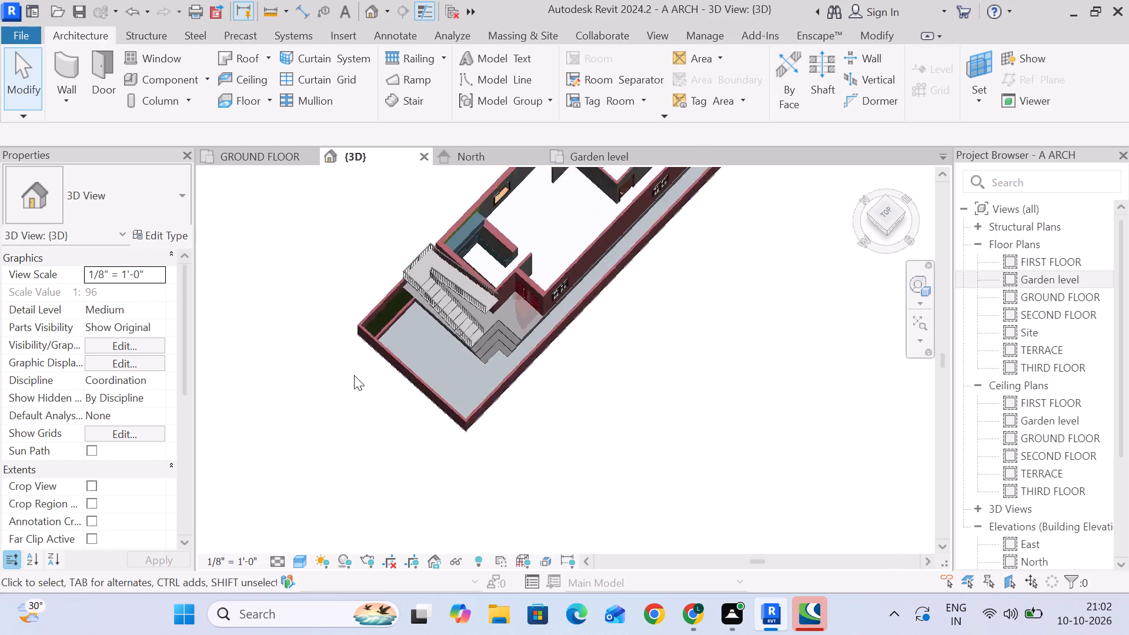
{"action": "scroll", "coordinate": [354, 375], "scroll_direction": "up", "scroll_amount": 2}
{"action": "scroll", "coordinate": [407, 313], "scroll_direction": "up", "scroll_amount": 5}
{"action": "middle_click_drag", "start_coordinate": [560, 377], "coordinate": [529, 332], "text": "shift"}
{"action": "scroll", "coordinate": [548, 347], "scroll_direction": "down", "scroll_amount": 4}
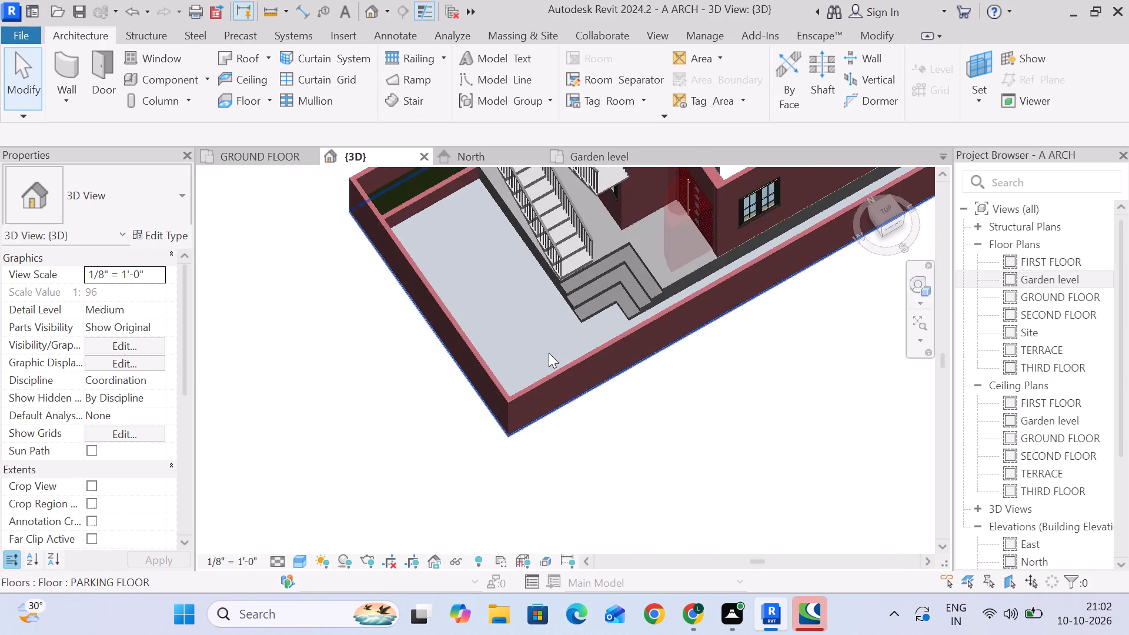
{"action": "middle_click_drag", "start_coordinate": [569, 379], "coordinate": [630, 414]}
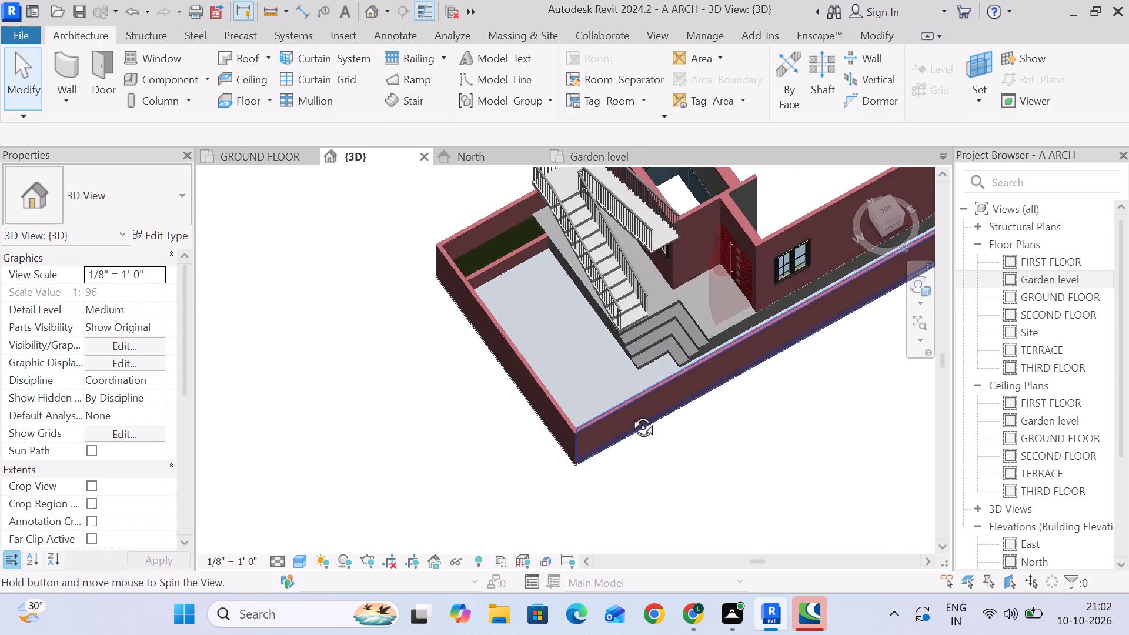
{"action": "middle_click_drag", "start_coordinate": [630, 414], "coordinate": [630, 414]}
{"action": "scroll", "coordinate": [629, 409], "scroll_direction": "down", "scroll_amount": 2}
{"action": "middle_click_drag", "start_coordinate": [632, 409], "coordinate": [407, 431]}
{"action": "middle_click_drag", "start_coordinate": [555, 433], "coordinate": [572, 383]}
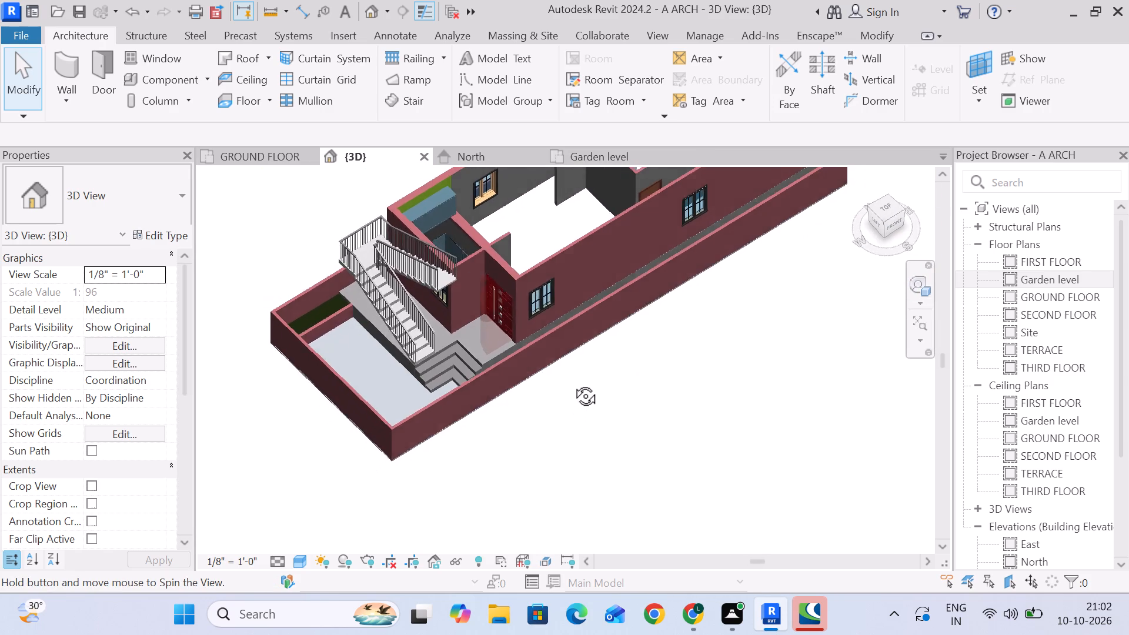
{"action": "middle_click_drag", "start_coordinate": [572, 383], "coordinate": [572, 379]}
{"action": "scroll", "coordinate": [422, 360], "scroll_direction": "up", "scroll_amount": 5}
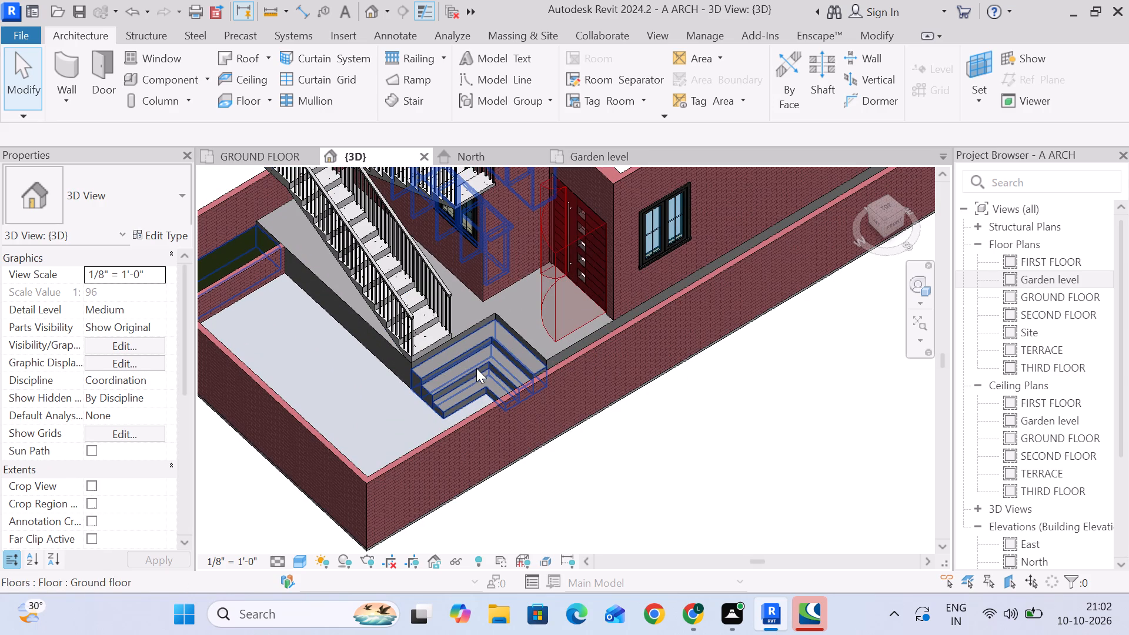
{"action": "middle_click_drag", "start_coordinate": [479, 365], "coordinate": [476, 316]}
{"action": "middle_click_drag", "start_coordinate": [609, 382], "coordinate": [676, 420]}
{"action": "scroll", "coordinate": [678, 420], "scroll_direction": "up", "scroll_amount": 1}
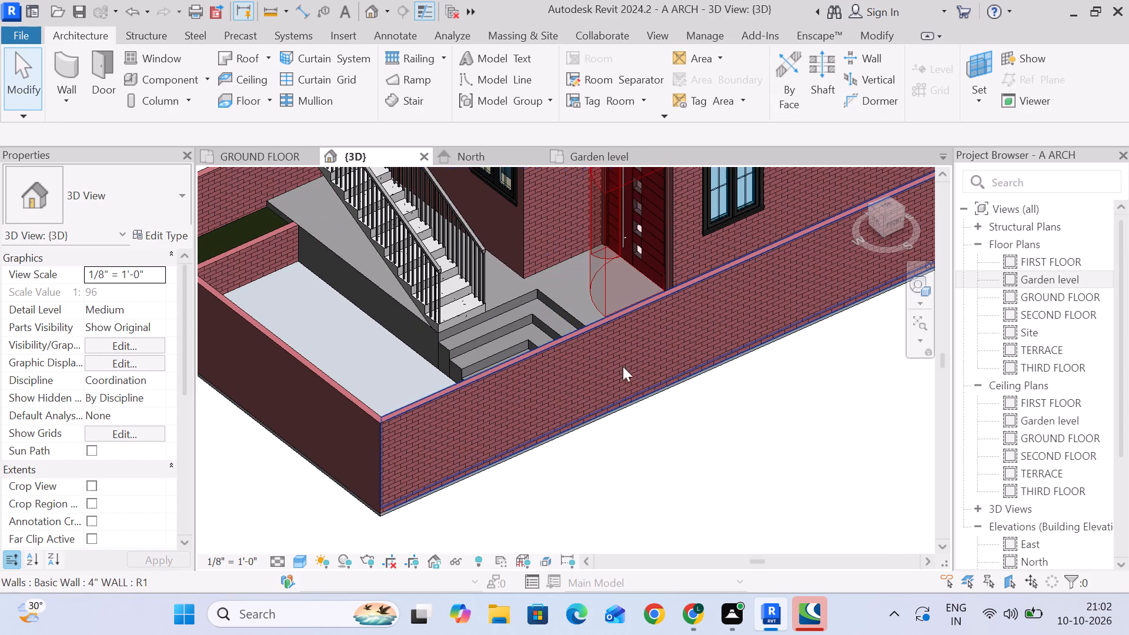
Set the 3D view's visual style to Textures.
{"action": "left_click", "coordinate": [305, 557]}
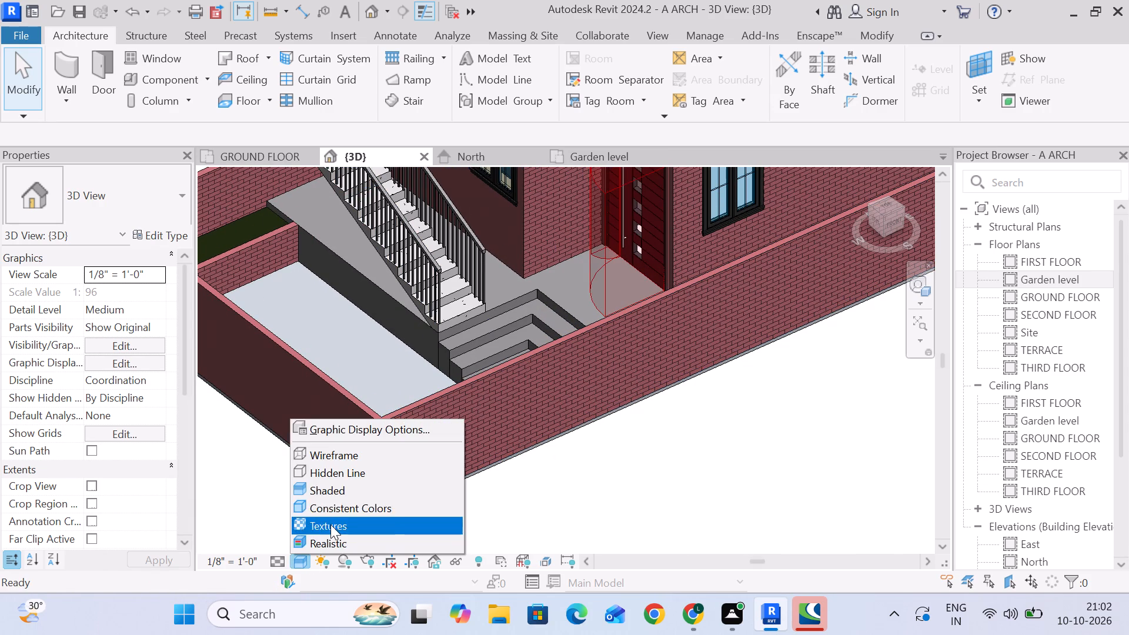
{"action": "left_click", "coordinate": [330, 524]}
{"action": "left_click", "coordinate": [695, 458]}
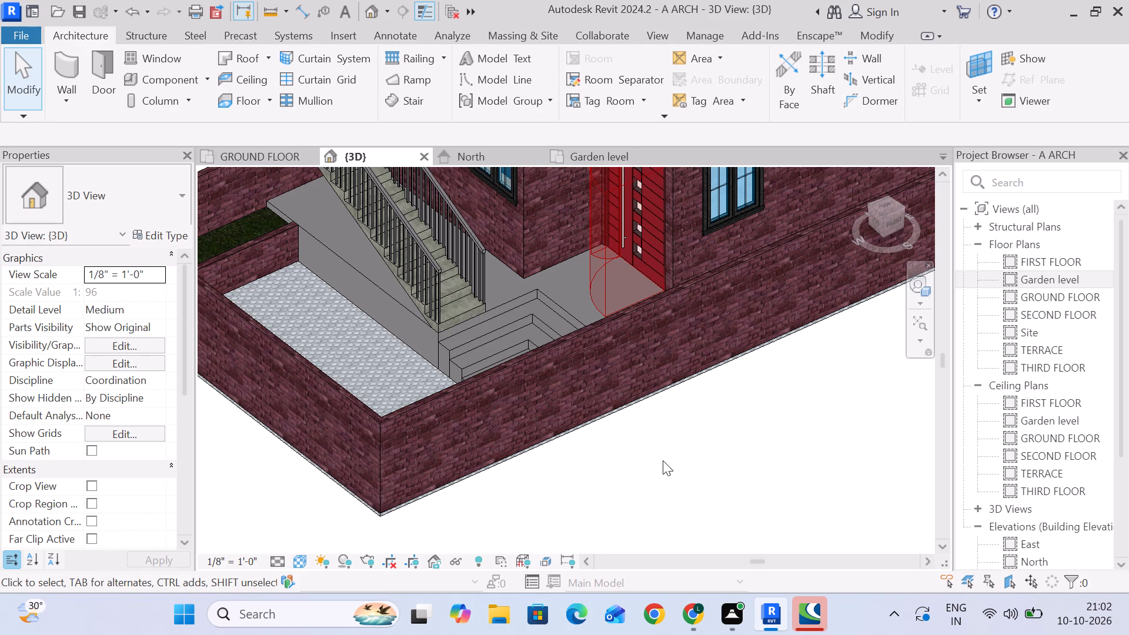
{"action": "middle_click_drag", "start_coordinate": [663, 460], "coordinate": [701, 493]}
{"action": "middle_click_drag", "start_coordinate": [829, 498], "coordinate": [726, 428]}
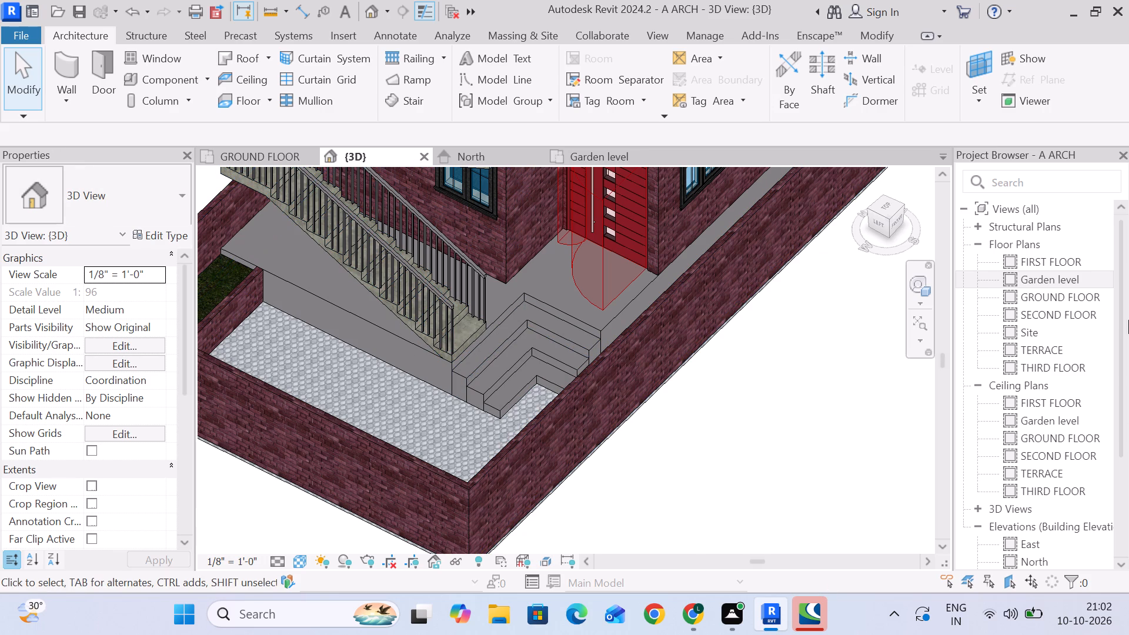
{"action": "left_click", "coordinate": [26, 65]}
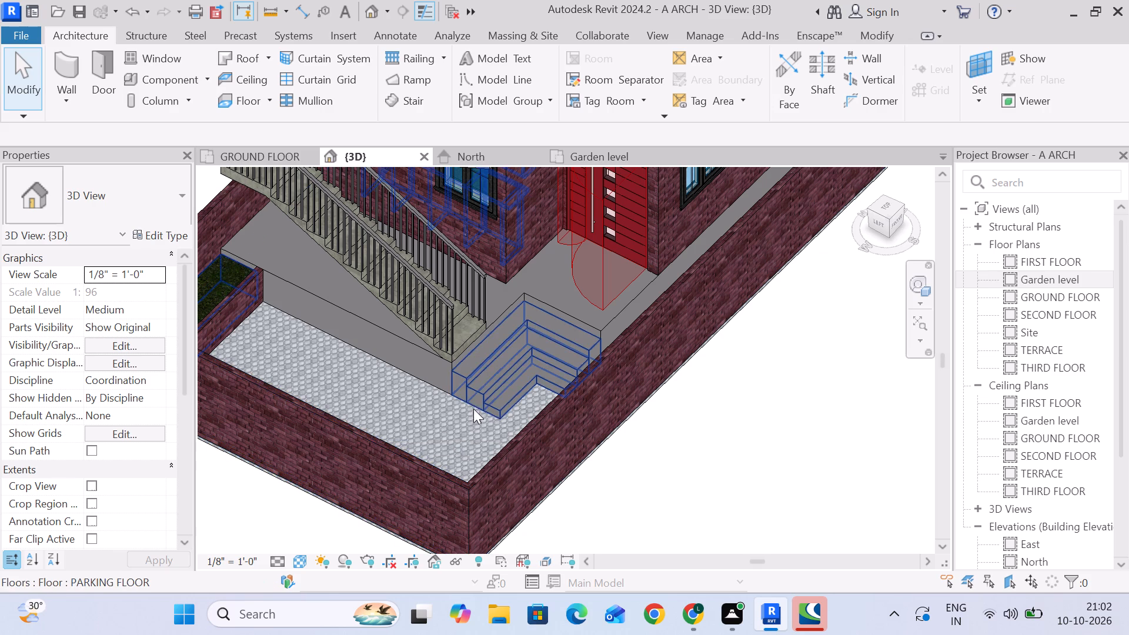
Examine the entrance steps, stair, paved yard and long boundary wall from several sides in the 3D view.
{"action": "scroll", "coordinate": [592, 437], "scroll_direction": "down", "scroll_amount": 2}
{"action": "middle_click_drag", "start_coordinate": [584, 437], "coordinate": [575, 439]}
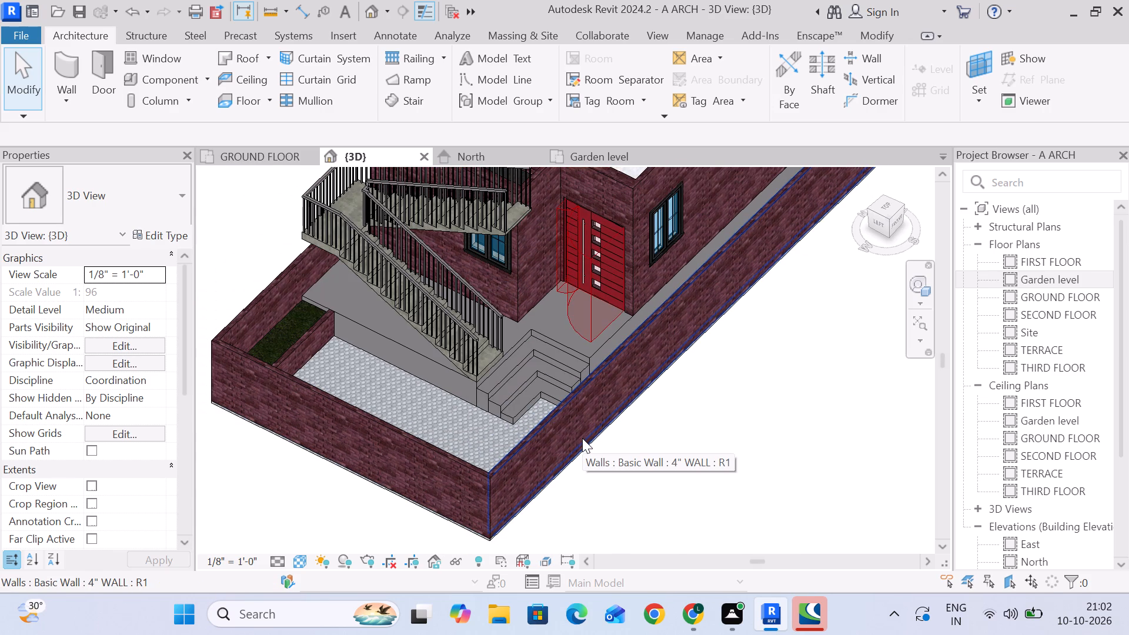
{"action": "left_click", "coordinate": [704, 434]}
{"action": "middle_click_drag", "start_coordinate": [765, 434], "coordinate": [693, 391], "text": "shift"}
{"action": "scroll", "coordinate": [693, 391], "scroll_direction": "down", "scroll_amount": 3}
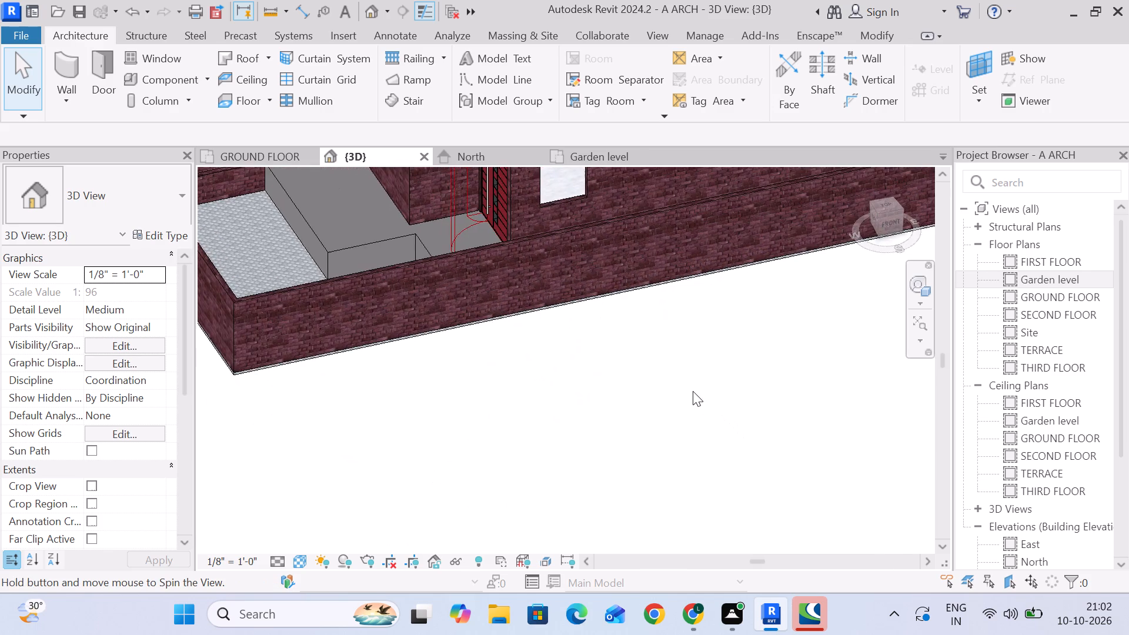
{"action": "middle_click_drag", "start_coordinate": [693, 391], "coordinate": [696, 537]}
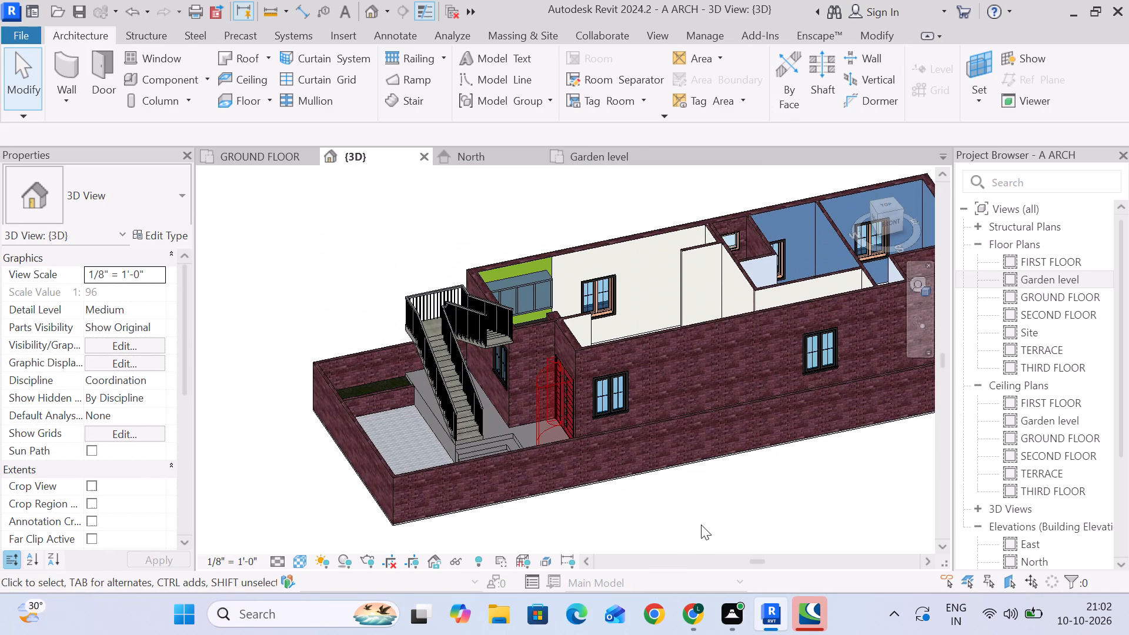
{"action": "middle_click_drag", "start_coordinate": [794, 484], "coordinate": [728, 463]}
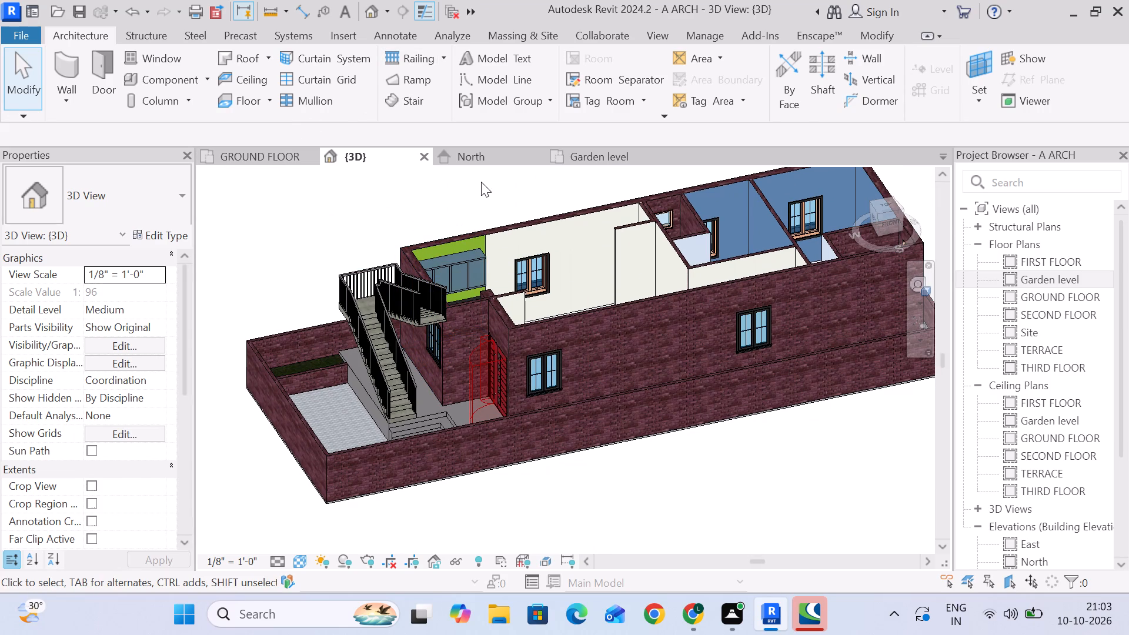
Look over the North elevation, and inspect the yard, stair and rooms across the GROUND FLOOR plan.
{"action": "left_click", "coordinate": [466, 155]}
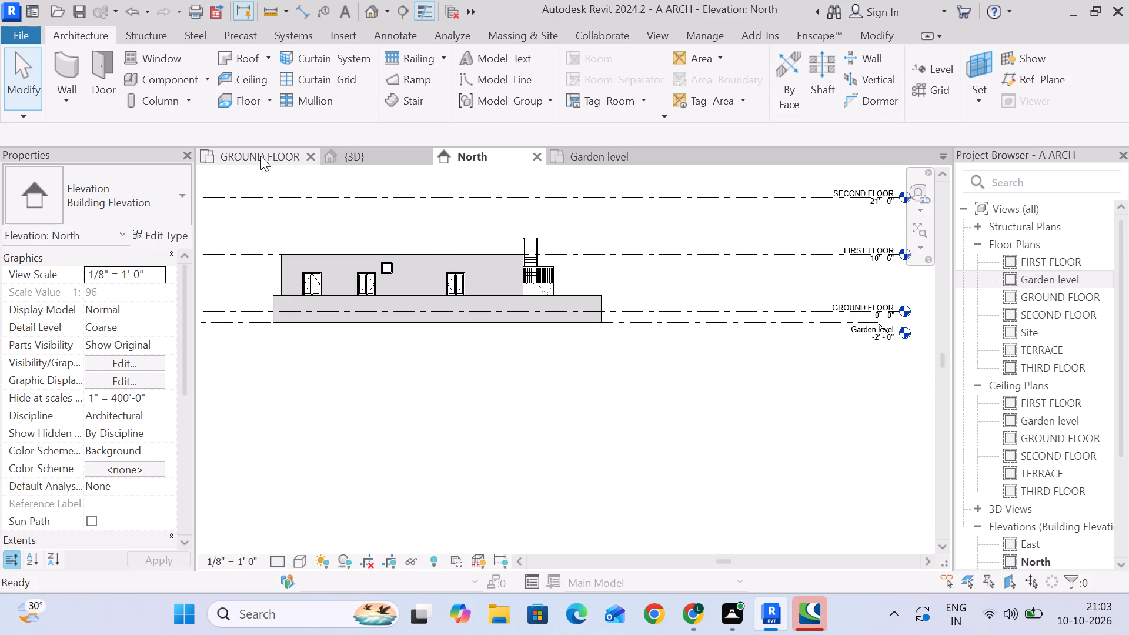
{"action": "left_click", "coordinate": [260, 156]}
{"action": "scroll", "coordinate": [500, 270], "scroll_direction": "down", "scroll_amount": 5}
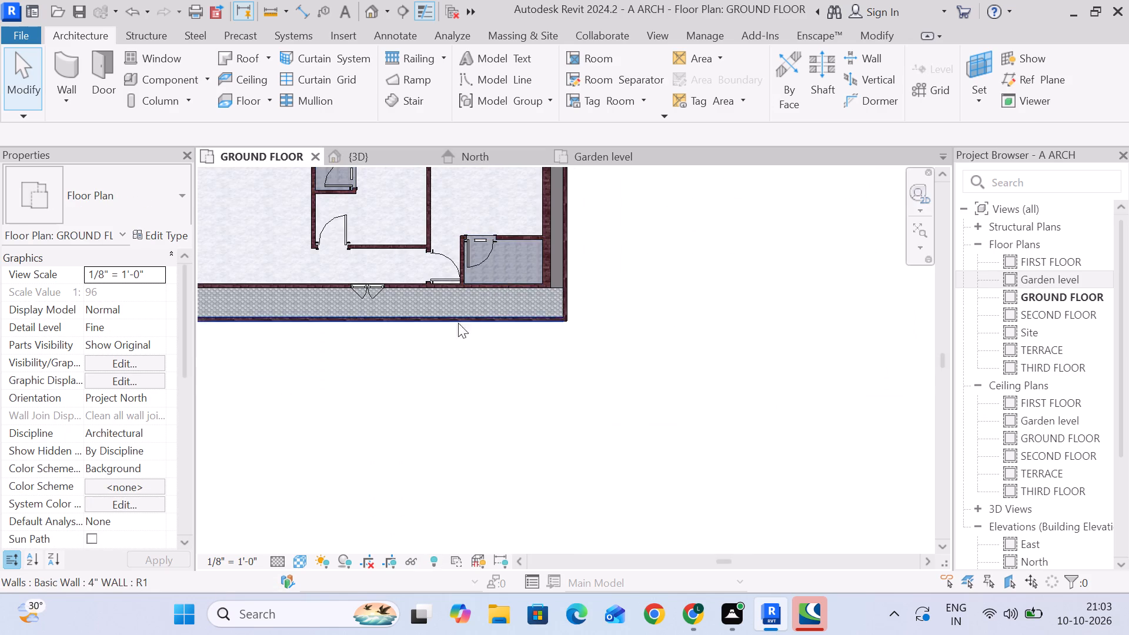
{"action": "middle_click_drag", "start_coordinate": [459, 327], "coordinate": [607, 464]}
{"action": "middle_click_drag", "start_coordinate": [571, 461], "coordinate": [623, 416]}
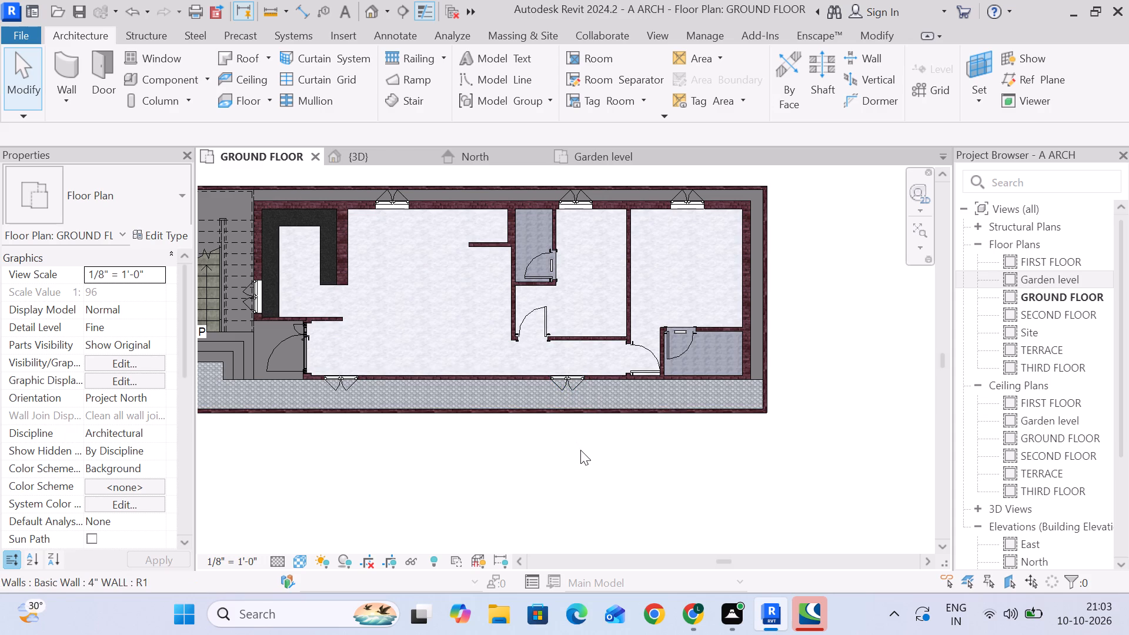
{"action": "middle_click_drag", "start_coordinate": [580, 450], "coordinate": [624, 432]}
{"action": "middle_click_drag", "start_coordinate": [462, 436], "coordinate": [639, 446]}
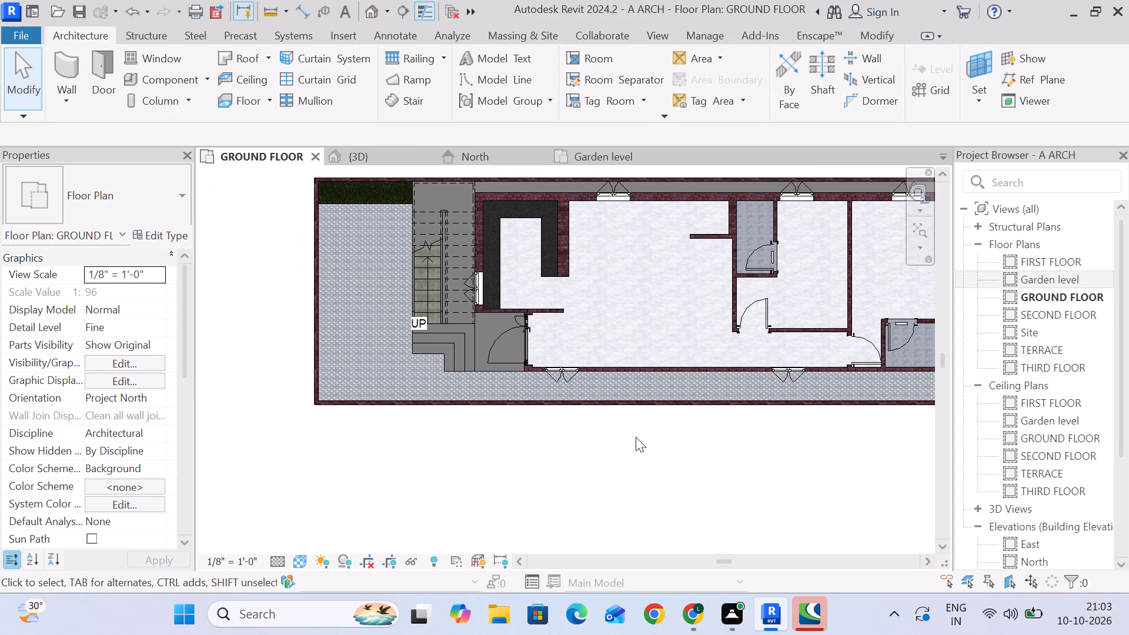
{"action": "middle_click_drag", "start_coordinate": [631, 437], "coordinate": [628, 415]}
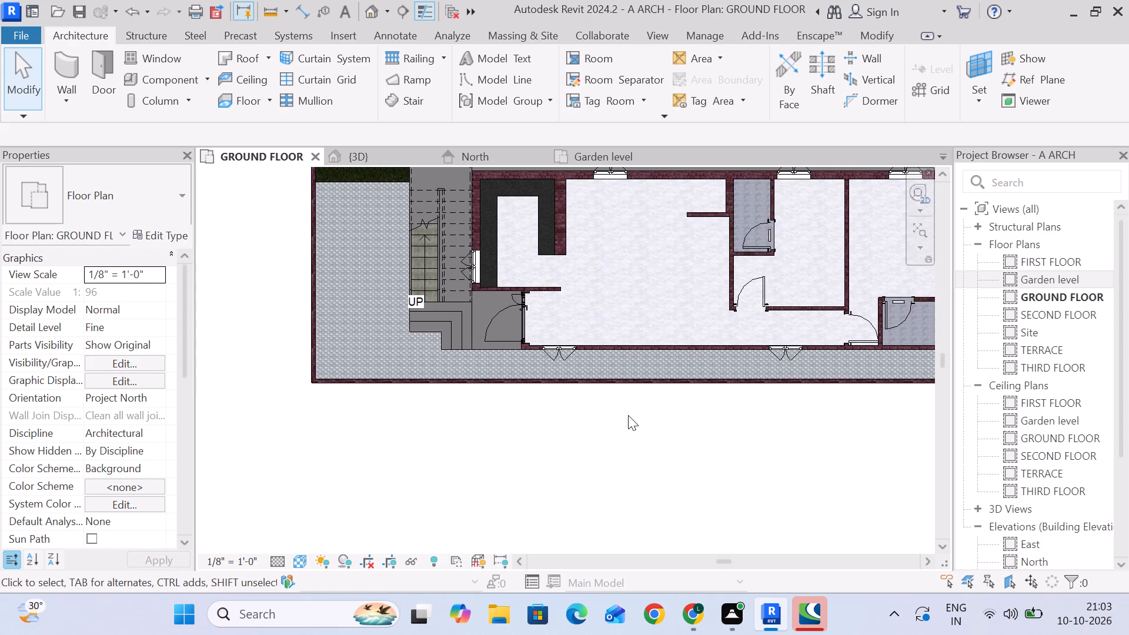
{"action": "middle_click_drag", "start_coordinate": [628, 415], "coordinate": [616, 400]}
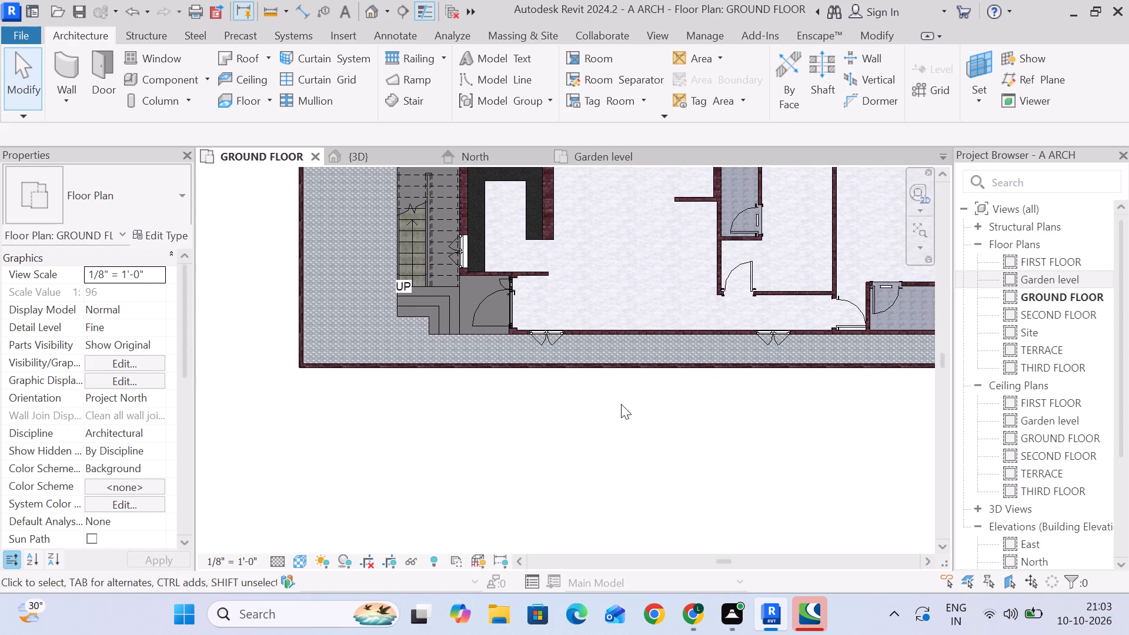
{"action": "middle_click_drag", "start_coordinate": [627, 420], "coordinate": [644, 502]}
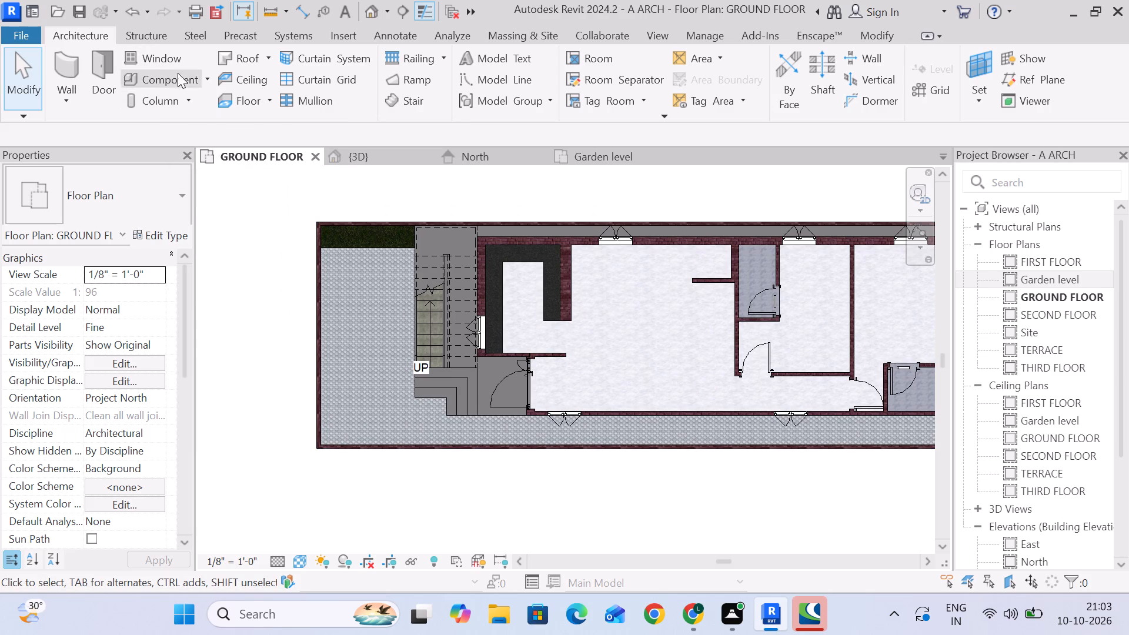
Start placing a component in the GROUND FLOOR plan and look through the component types already loaded.
{"action": "left_click", "coordinate": [204, 78]}
{"action": "left_click", "coordinate": [192, 129]}
{"action": "left_click", "coordinate": [193, 115]}
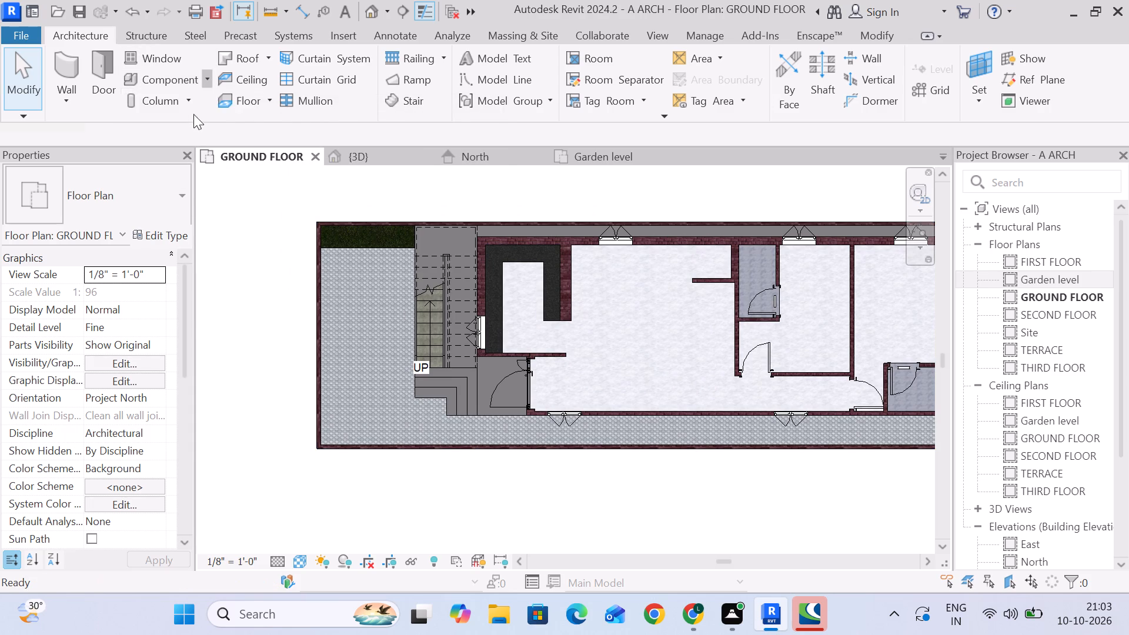
{"action": "left_click", "coordinate": [179, 187]}
{"action": "scroll", "coordinate": [84, 360], "scroll_direction": "down", "scroll_amount": 2}
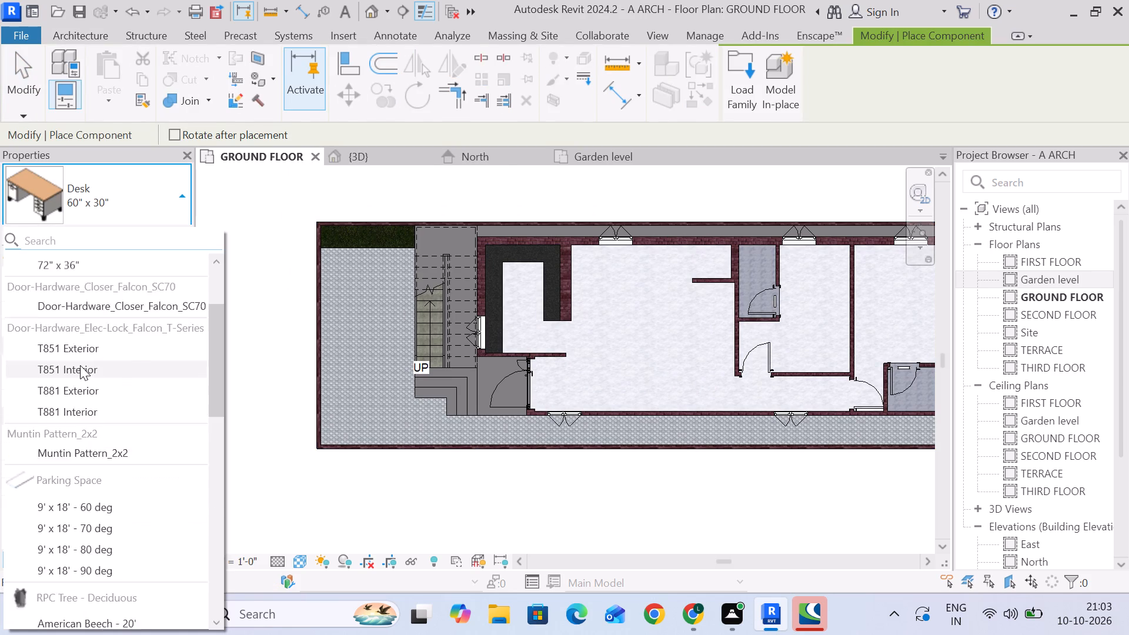
{"action": "scroll", "coordinate": [80, 365], "scroll_direction": "down", "scroll_amount": 17}
{"action": "scroll", "coordinate": [80, 377], "scroll_direction": "down", "scroll_amount": 7}
{"action": "scroll", "coordinate": [76, 385], "scroll_direction": "up", "scroll_amount": 20}
{"action": "scroll", "coordinate": [76, 385], "scroll_direction": "up", "scroll_amount": 2}
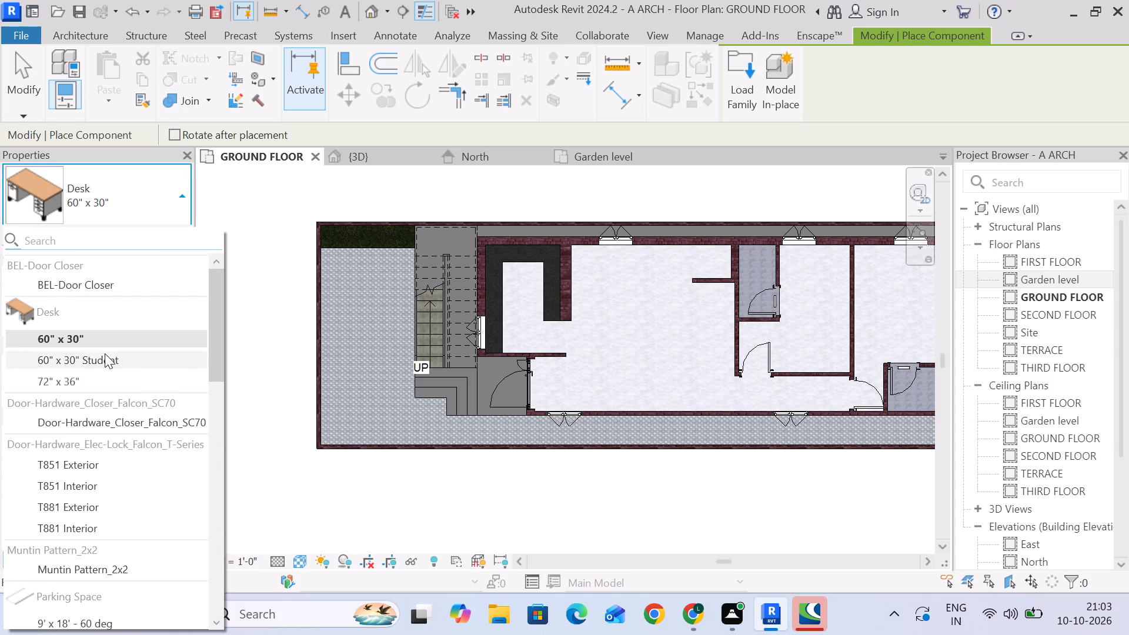
{"action": "left_click", "coordinate": [134, 192]}
{"action": "left_click", "coordinate": [169, 203]}
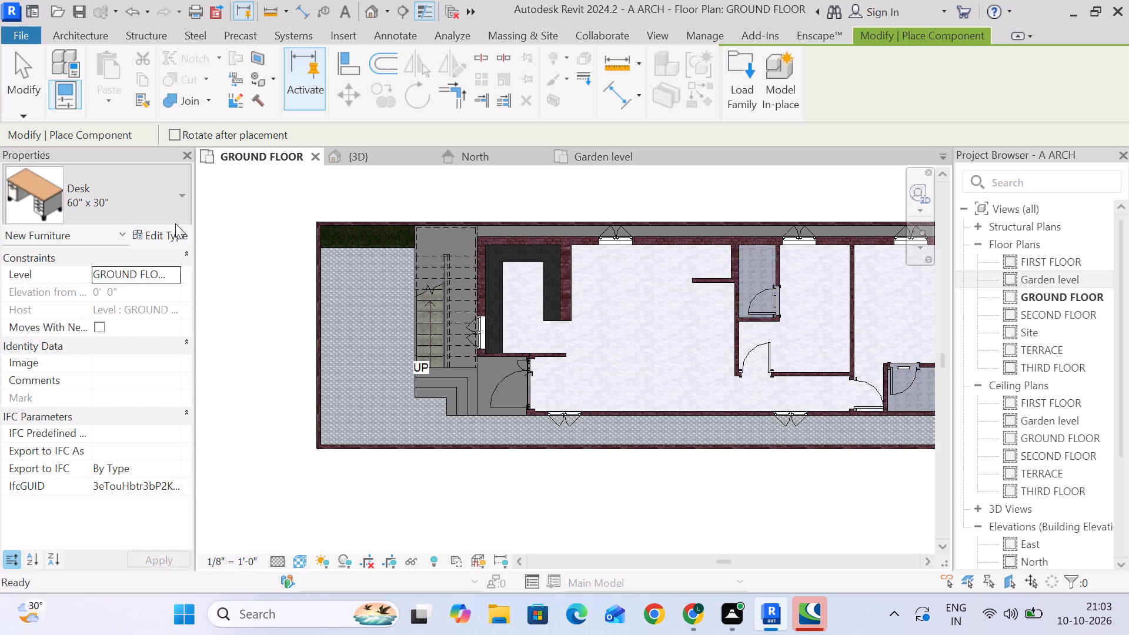
Load the Elm_Tree_2 family from the PLANT POT folder in COMPOUNTS DESIGN AND COLOUR as the component type, dismissing the save reminder.
{"action": "left_click", "coordinate": [178, 237]}
{"action": "left_click", "coordinate": [333, 44]}
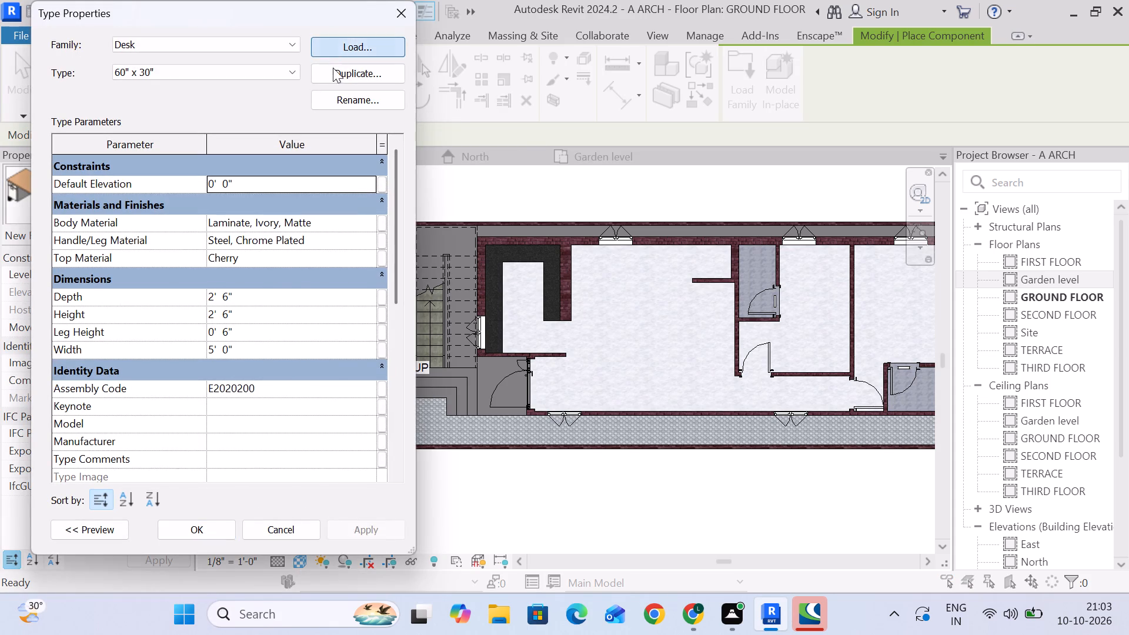
{"action": "left_click", "coordinate": [342, 81]}
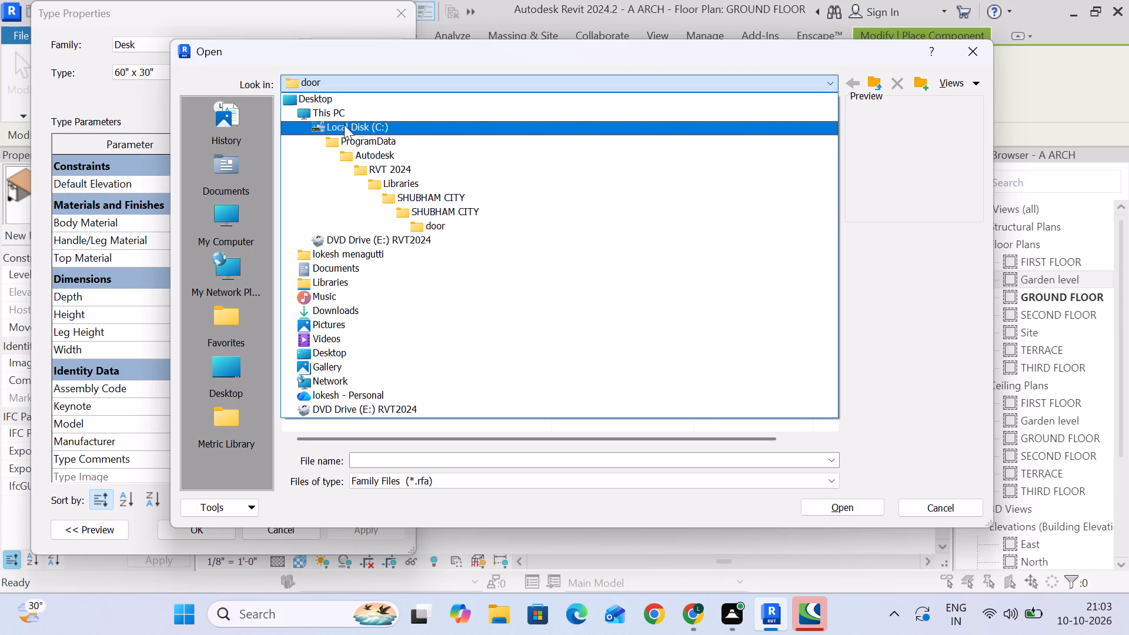
{"action": "left_click", "coordinate": [343, 116]}
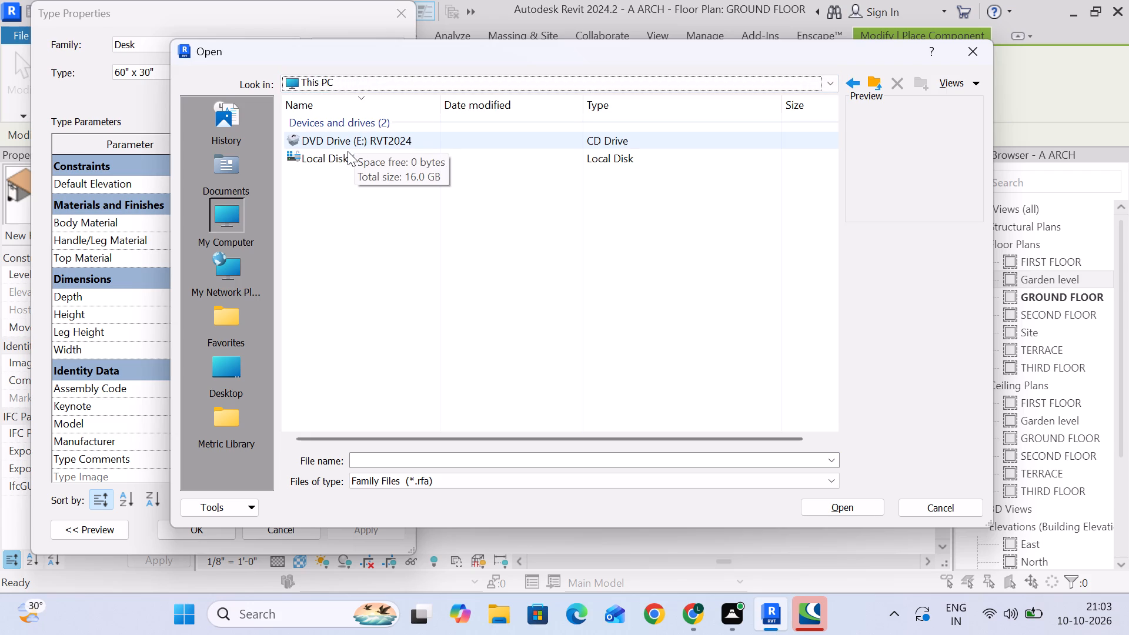
{"action": "double_click", "coordinate": [344, 159]}
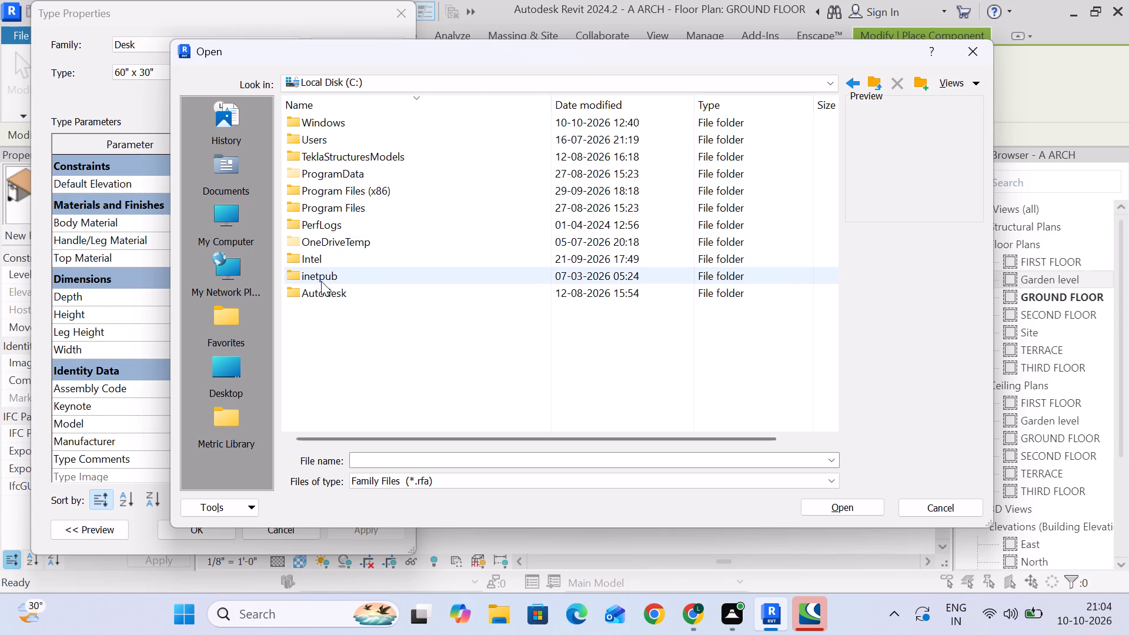
{"action": "double_click", "coordinate": [332, 140]}
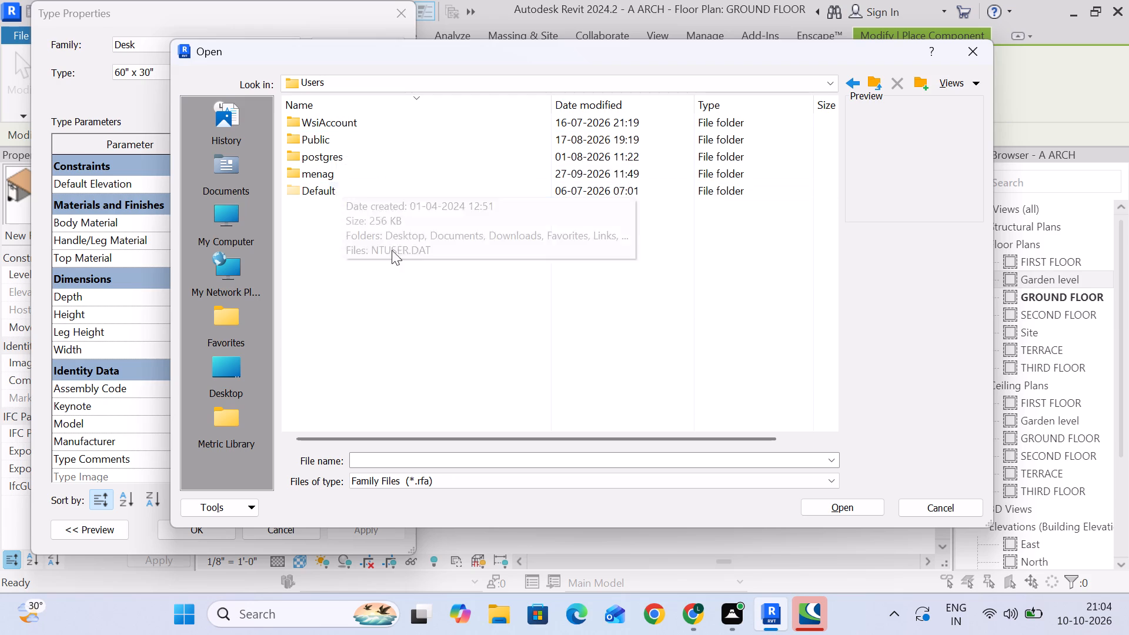
{"action": "double_click", "coordinate": [336, 175]}
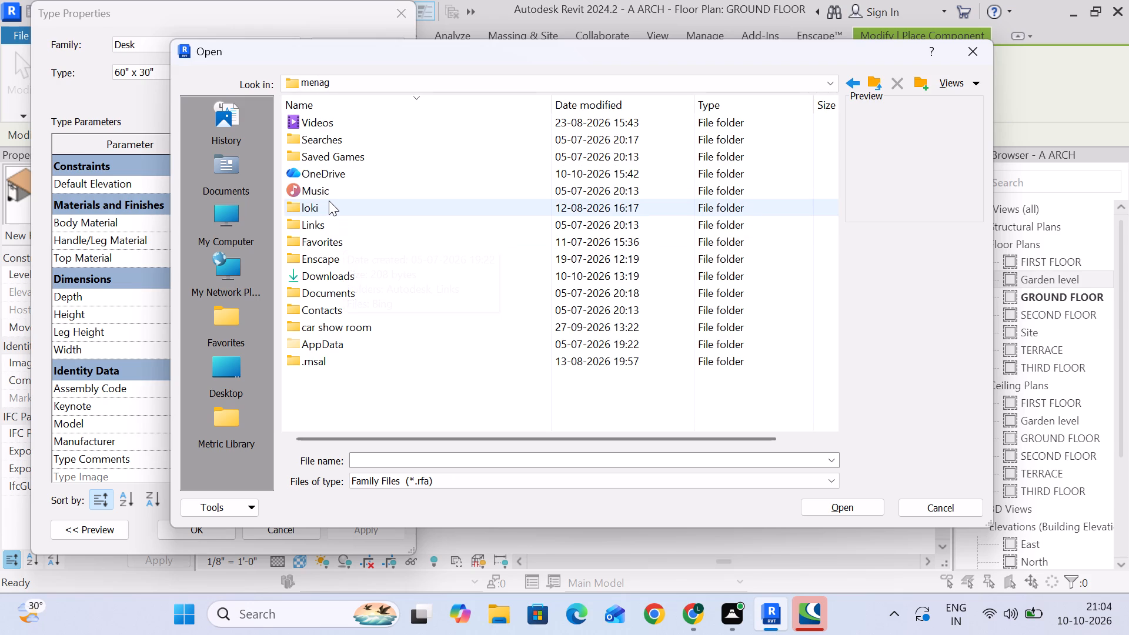
{"action": "double_click", "coordinate": [330, 200]}
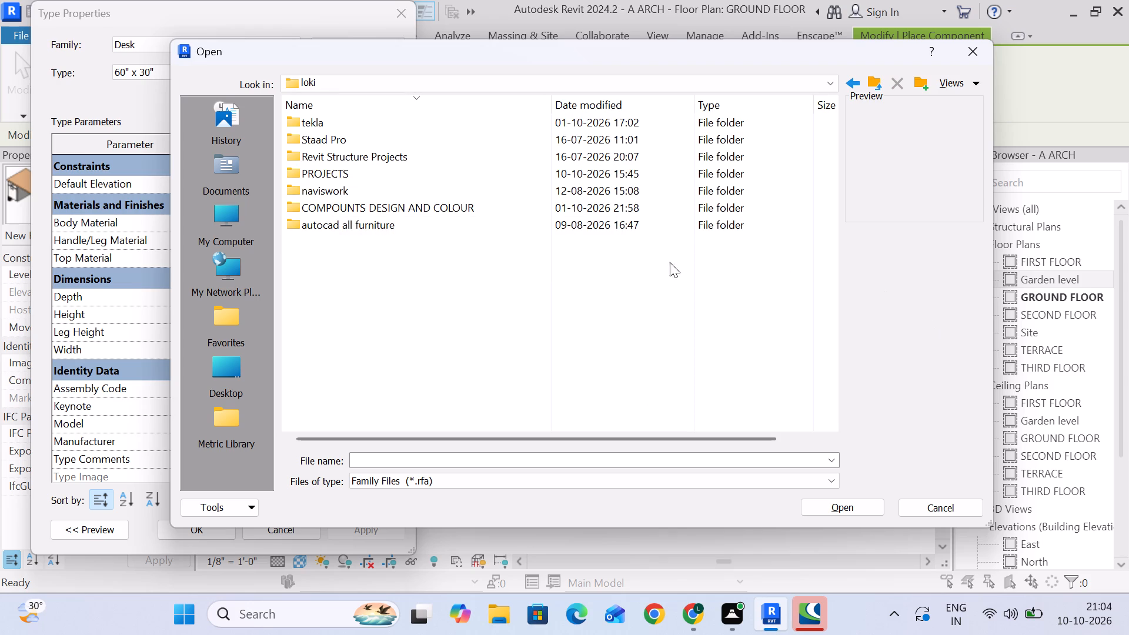
{"action": "double_click", "coordinate": [383, 202]}
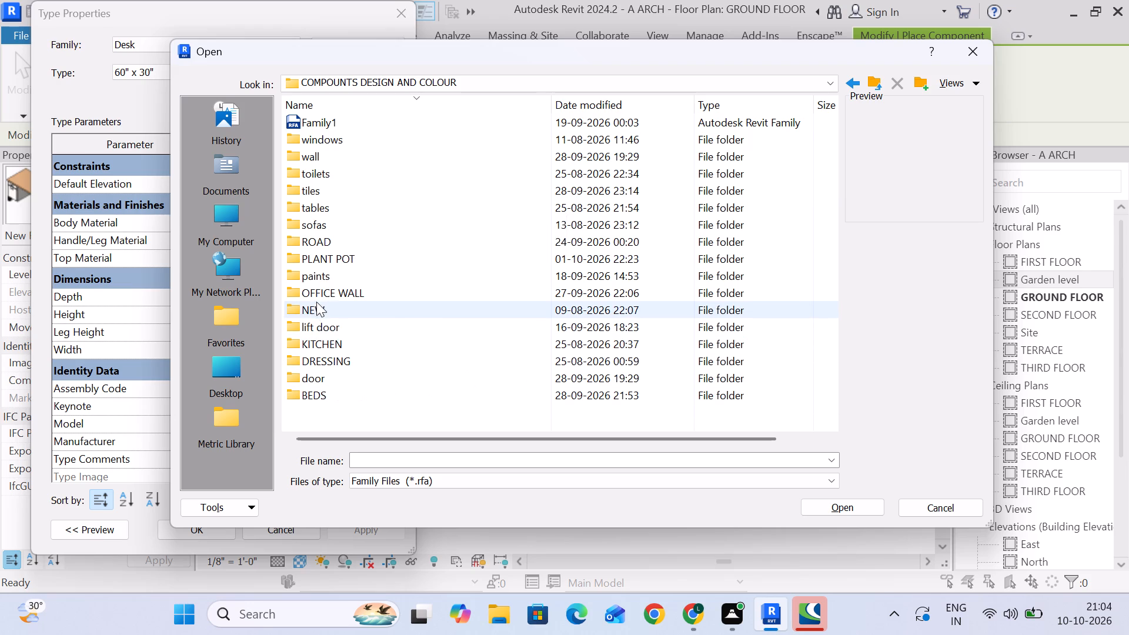
{"action": "double_click", "coordinate": [330, 260]}
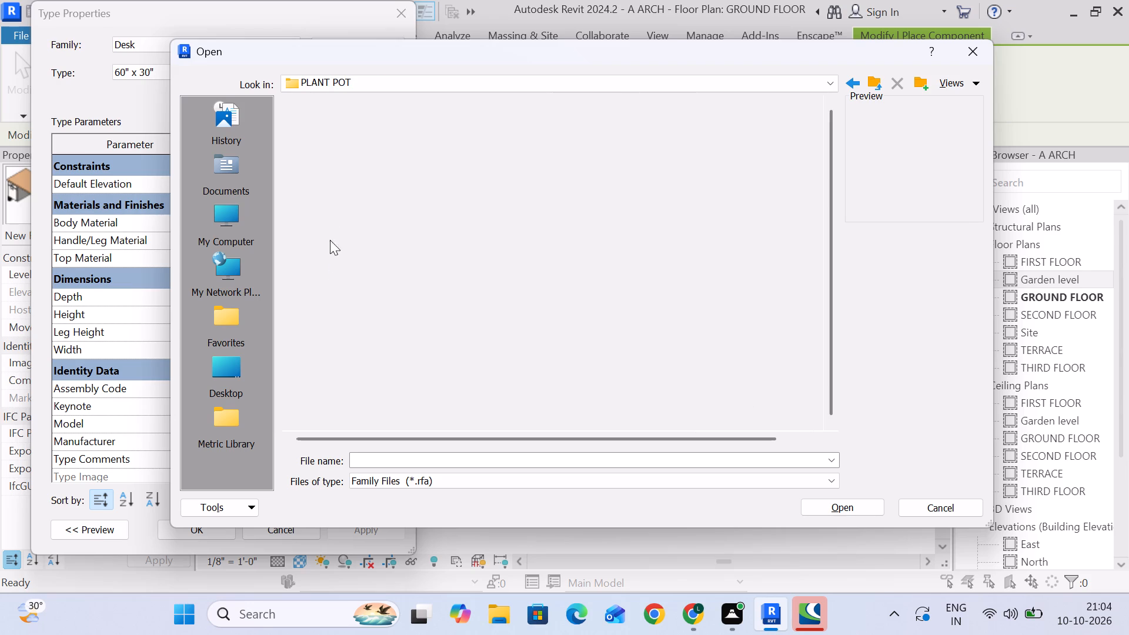
{"action": "left_click", "coordinate": [350, 120]}
{"action": "left_click", "coordinate": [350, 138]}
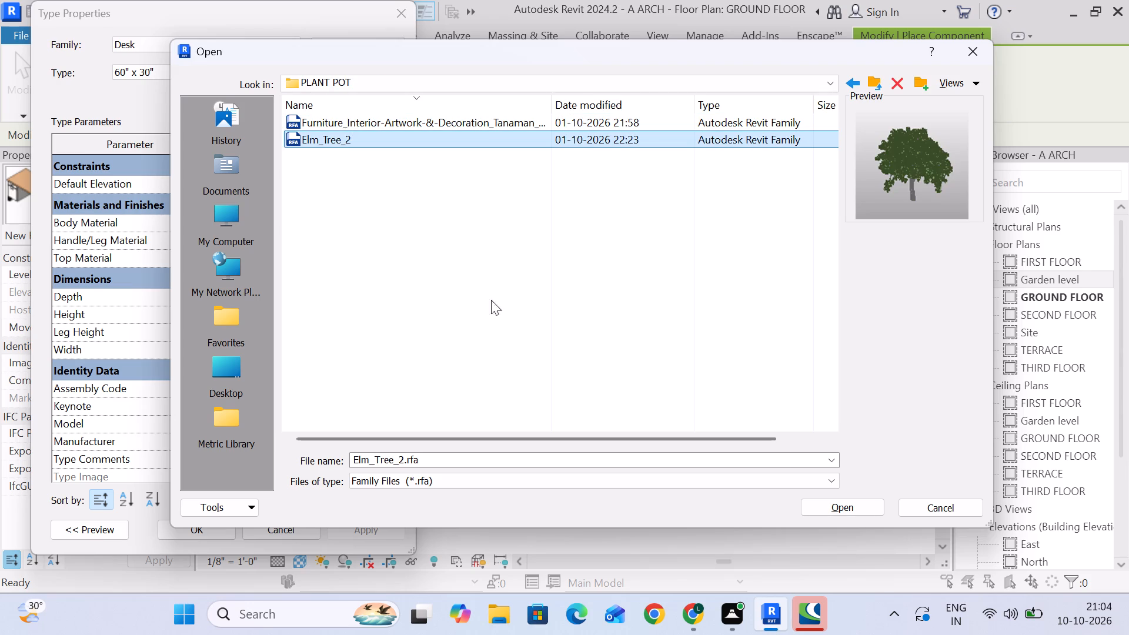
{"action": "left_click", "coordinate": [863, 503]}
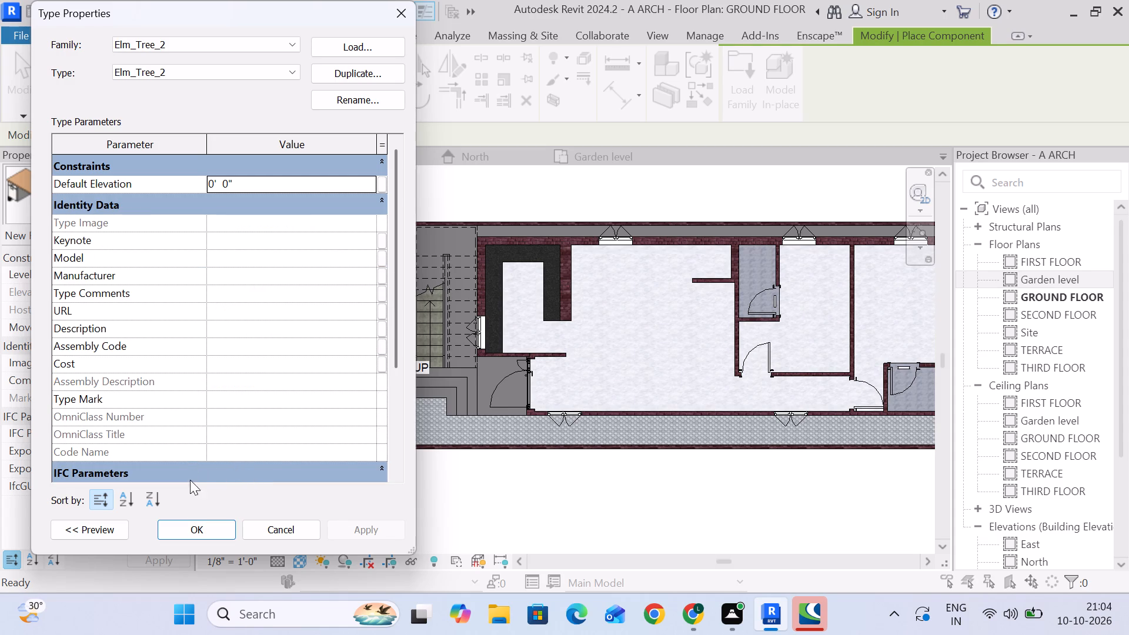
{"action": "left_click", "coordinate": [206, 533]}
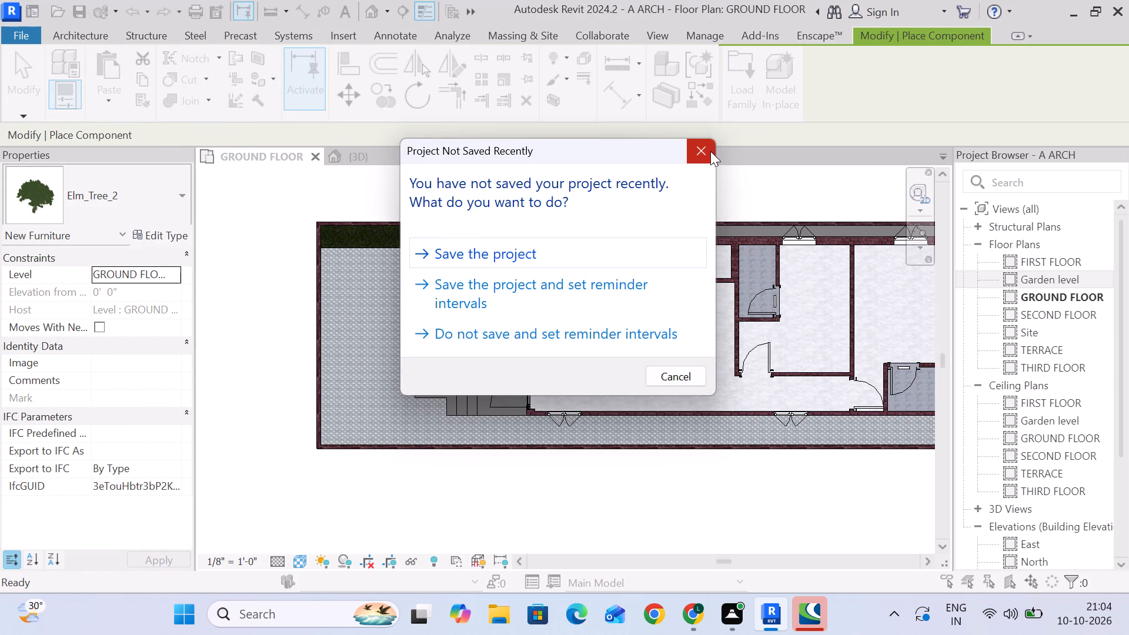
{"action": "left_click", "coordinate": [710, 151]}
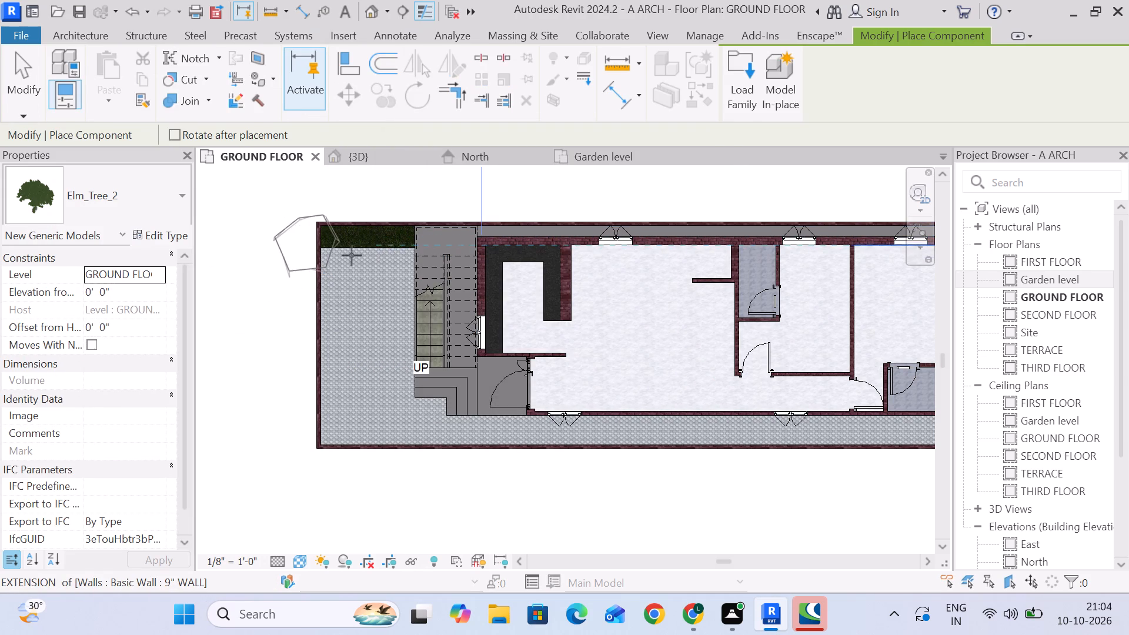
Place one Elm_Tree_2 on the open ground outside the front boundary wall, near the grass strip, and end component placement.
{"action": "scroll", "coordinate": [289, 261], "scroll_direction": "down", "scroll_amount": 2}
{"action": "middle_click_drag", "start_coordinate": [290, 261], "coordinate": [385, 269]}
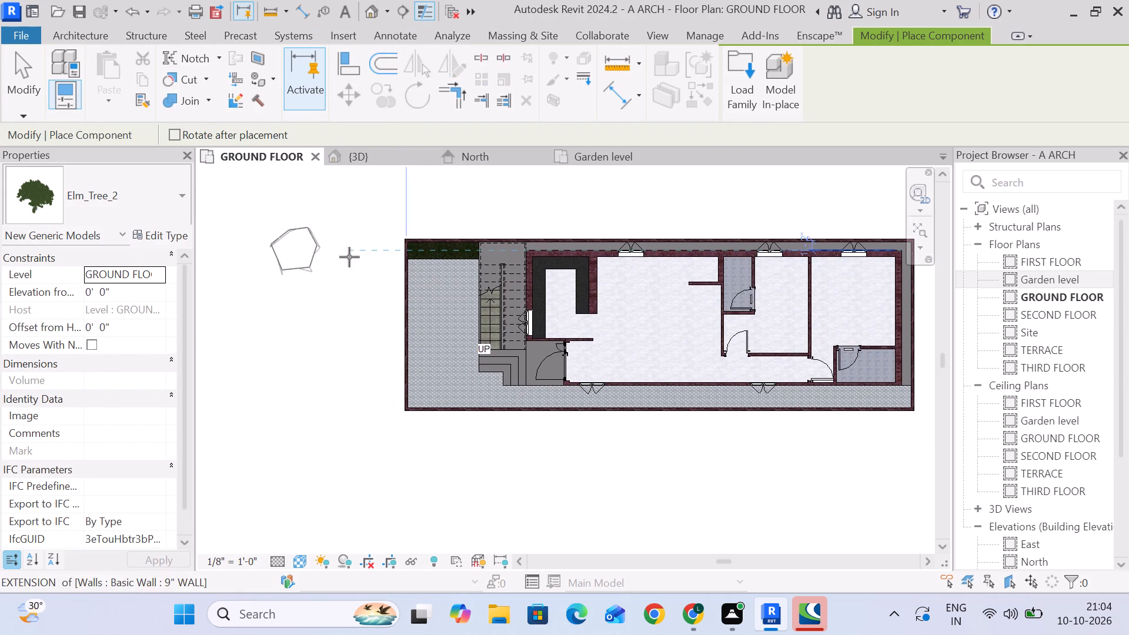
{"action": "left_click", "coordinate": [348, 264]}
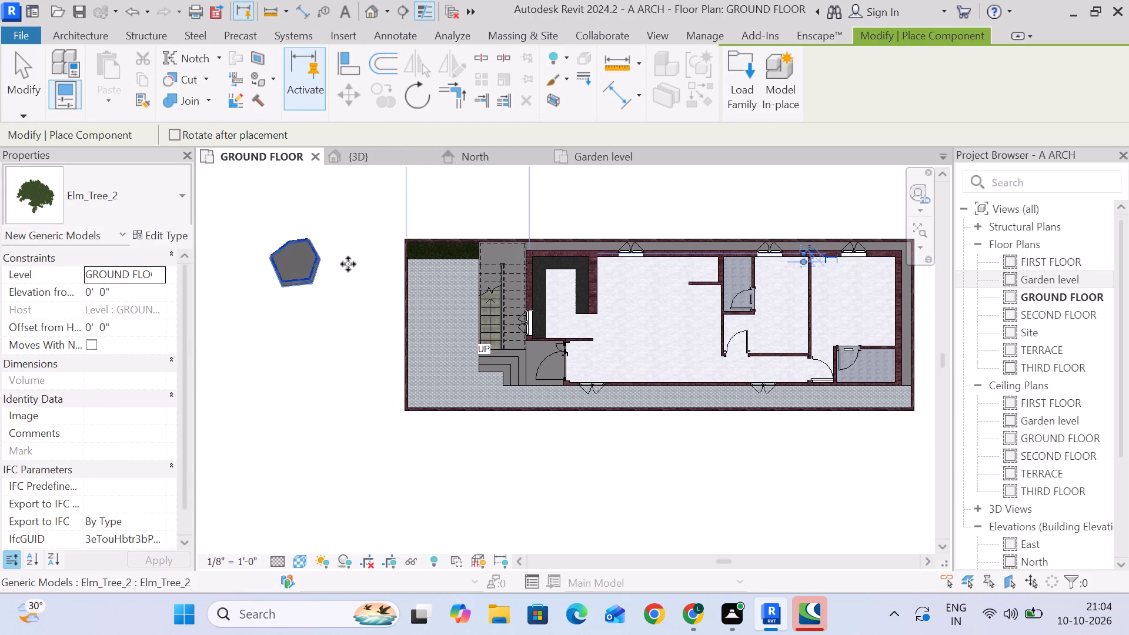
{"action": "left_click", "coordinate": [24, 80]}
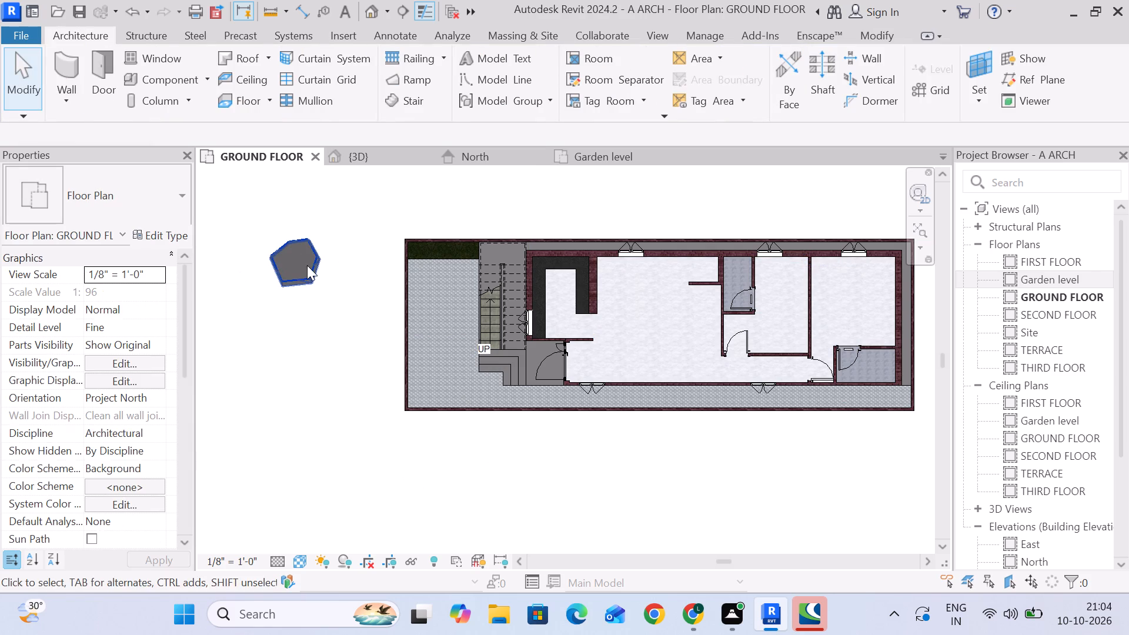
Examine the type parameters of the placed elm tree without changing them.
{"action": "left_click", "coordinate": [307, 265]}
{"action": "left_click", "coordinate": [155, 233]}
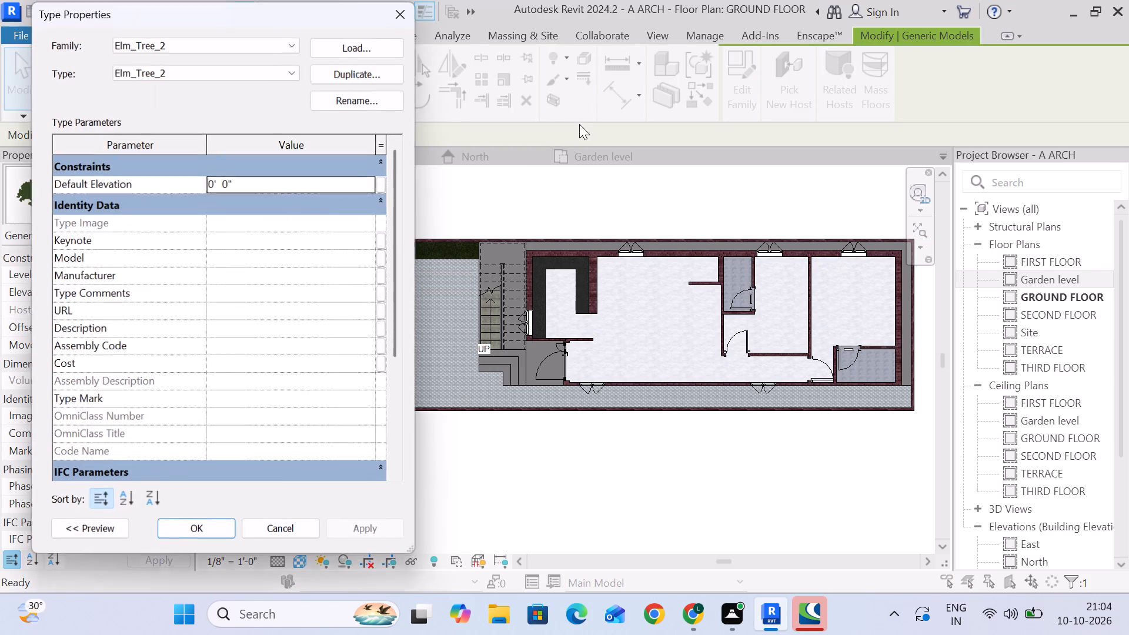
{"action": "left_click", "coordinate": [339, 105]}
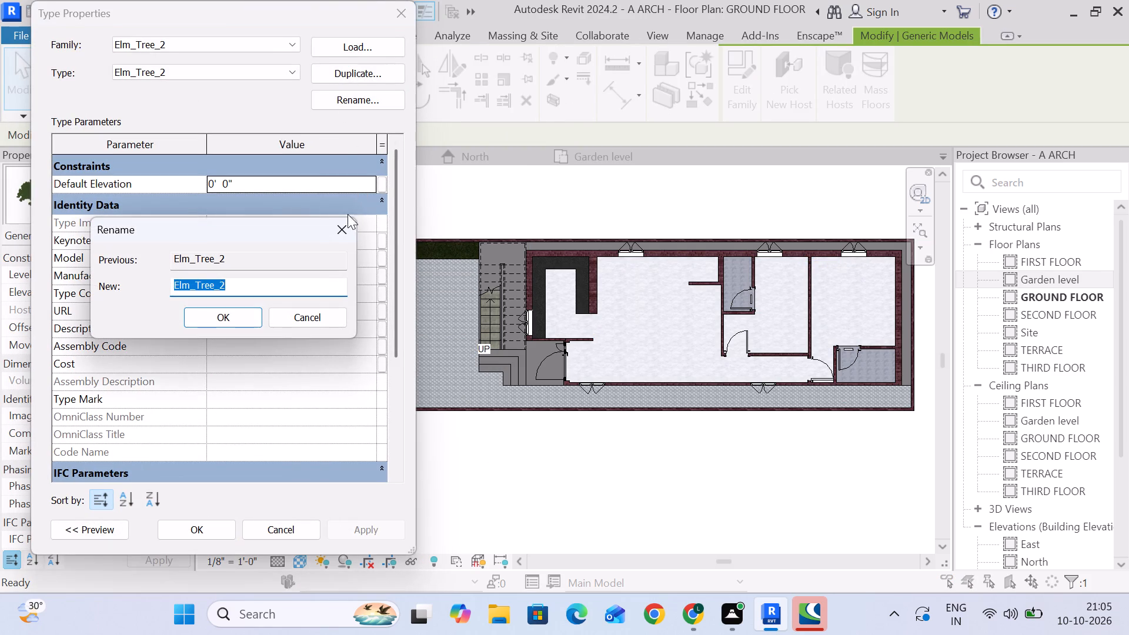
{"action": "left_click", "coordinate": [341, 225]}
{"action": "scroll", "coordinate": [225, 278], "scroll_direction": "down", "scroll_amount": 5}
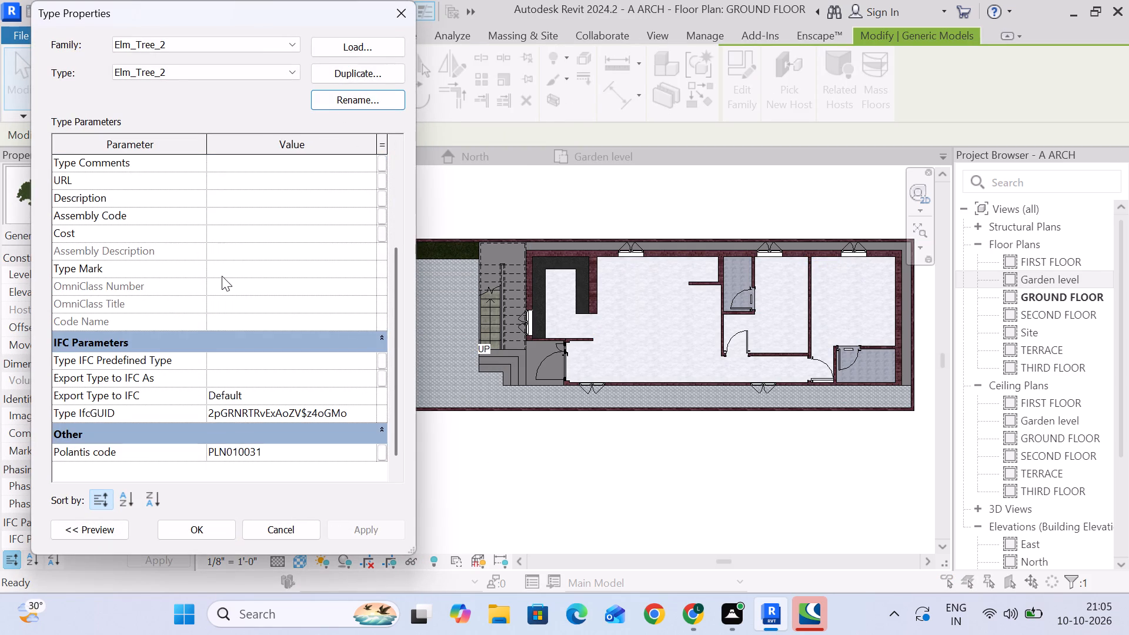
{"action": "scroll", "coordinate": [228, 277], "scroll_direction": "up", "scroll_amount": 5}
{"action": "left_click", "coordinate": [398, 11]}
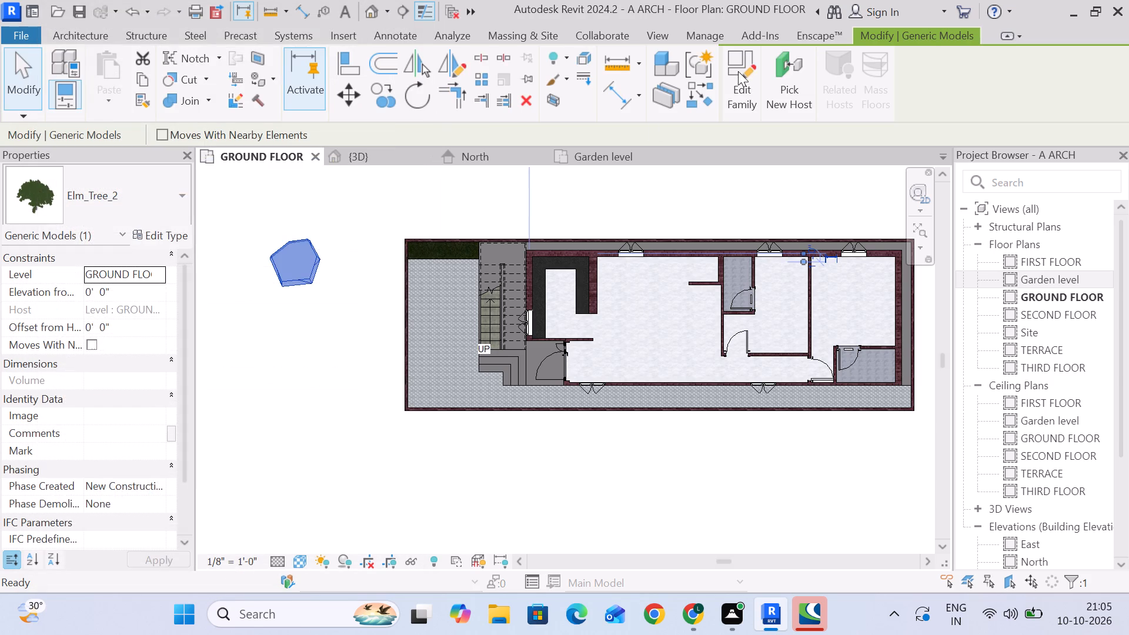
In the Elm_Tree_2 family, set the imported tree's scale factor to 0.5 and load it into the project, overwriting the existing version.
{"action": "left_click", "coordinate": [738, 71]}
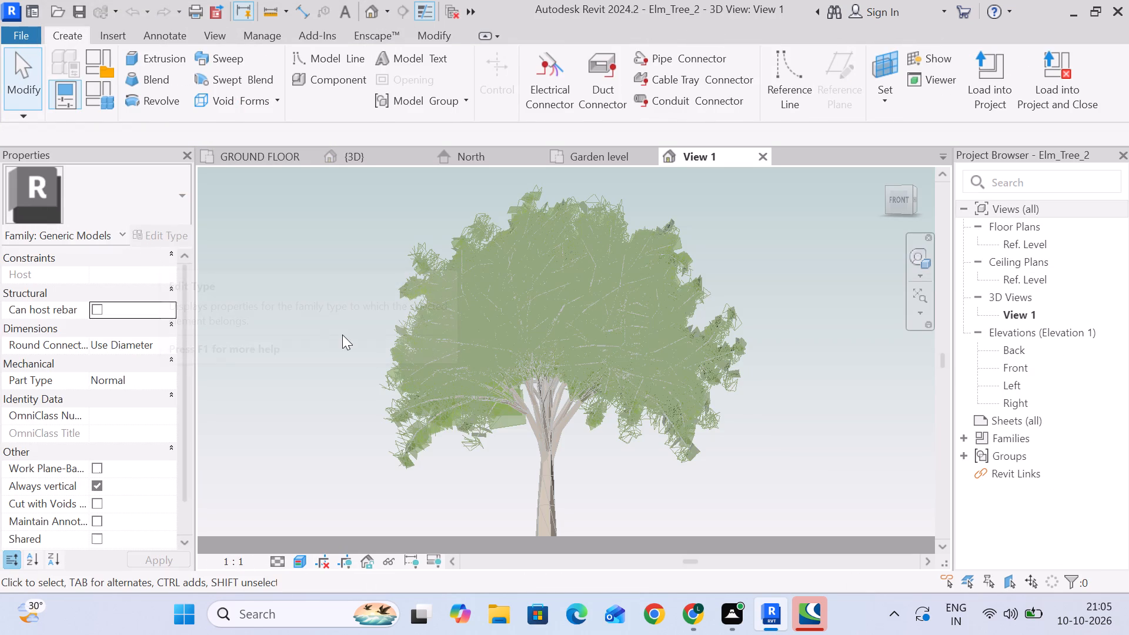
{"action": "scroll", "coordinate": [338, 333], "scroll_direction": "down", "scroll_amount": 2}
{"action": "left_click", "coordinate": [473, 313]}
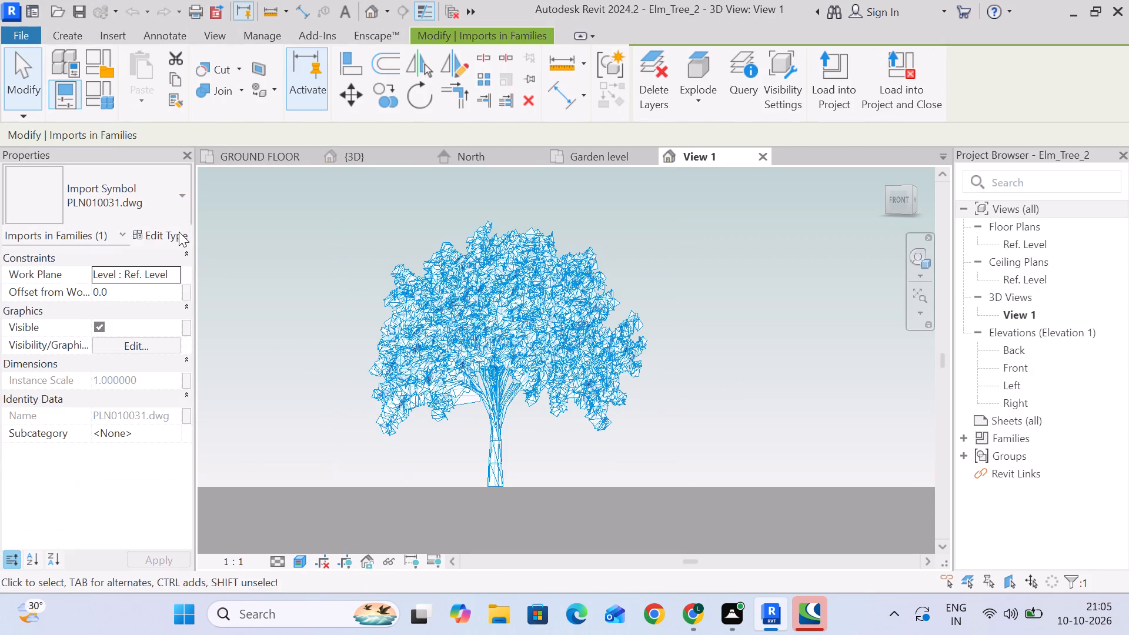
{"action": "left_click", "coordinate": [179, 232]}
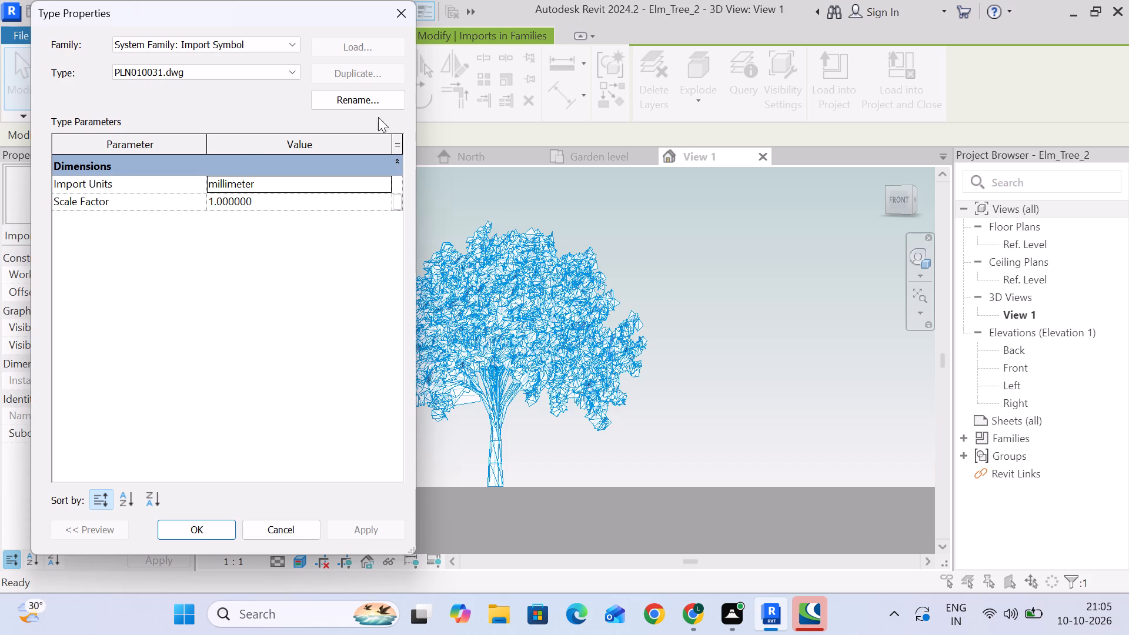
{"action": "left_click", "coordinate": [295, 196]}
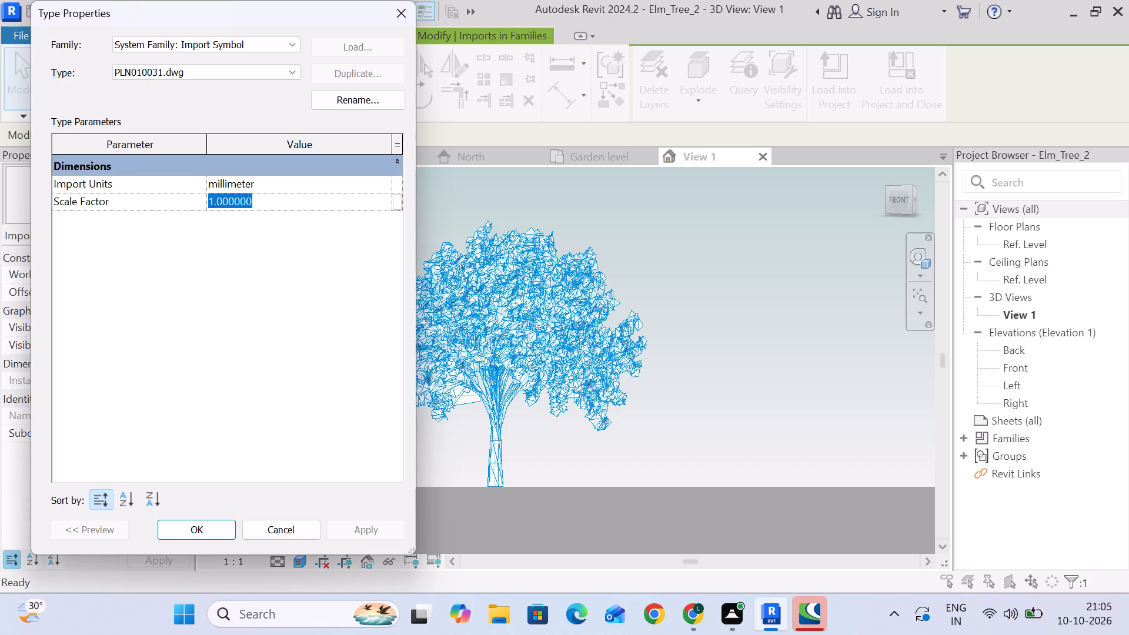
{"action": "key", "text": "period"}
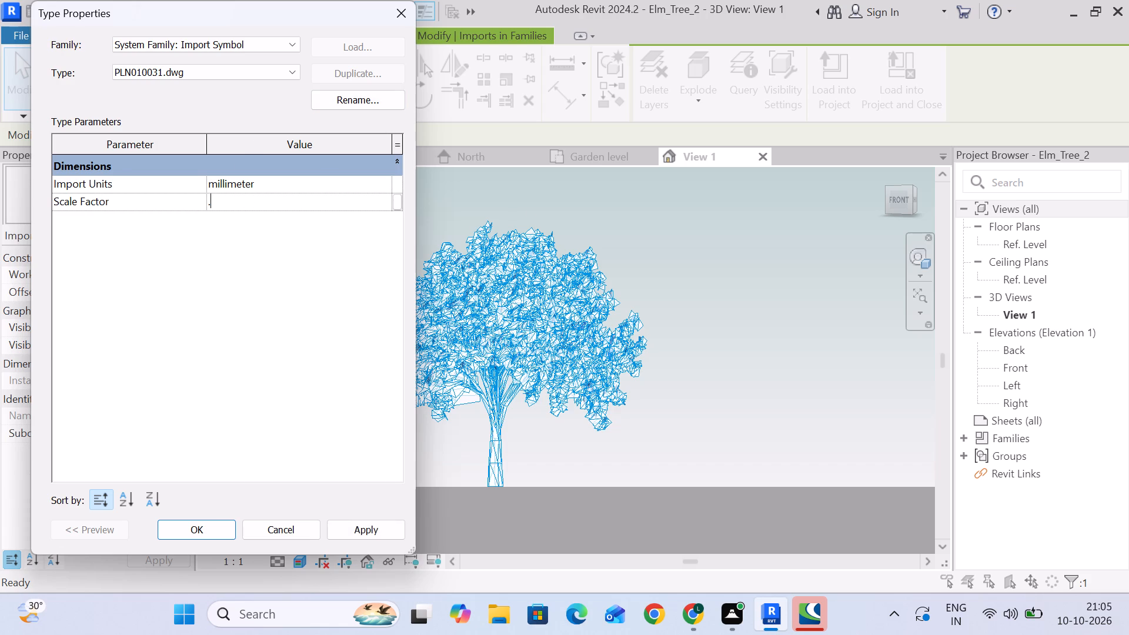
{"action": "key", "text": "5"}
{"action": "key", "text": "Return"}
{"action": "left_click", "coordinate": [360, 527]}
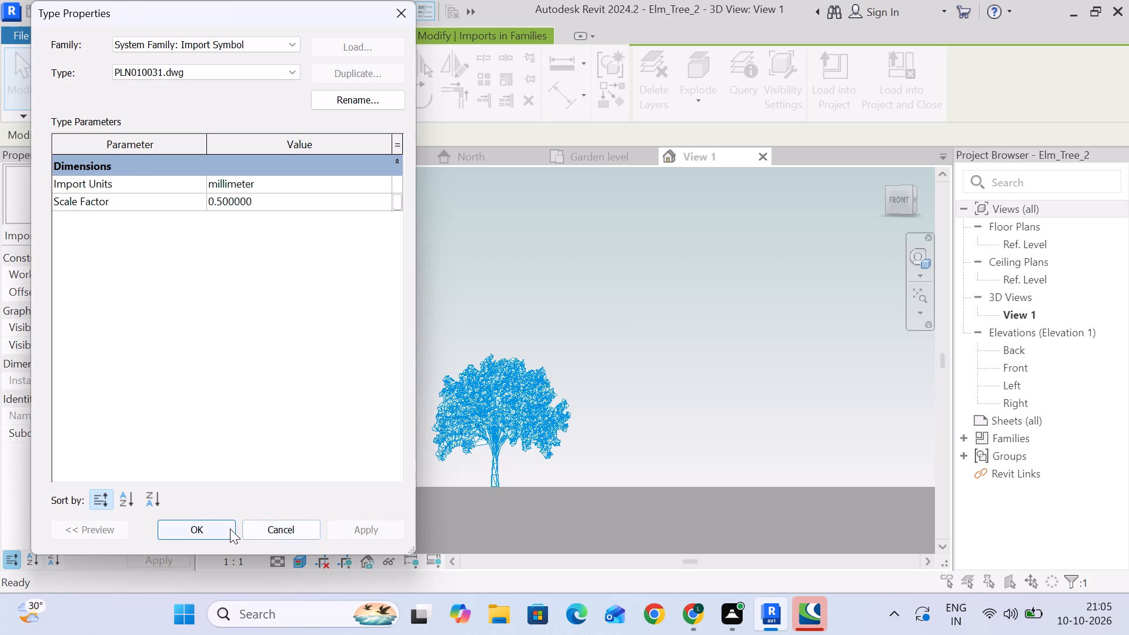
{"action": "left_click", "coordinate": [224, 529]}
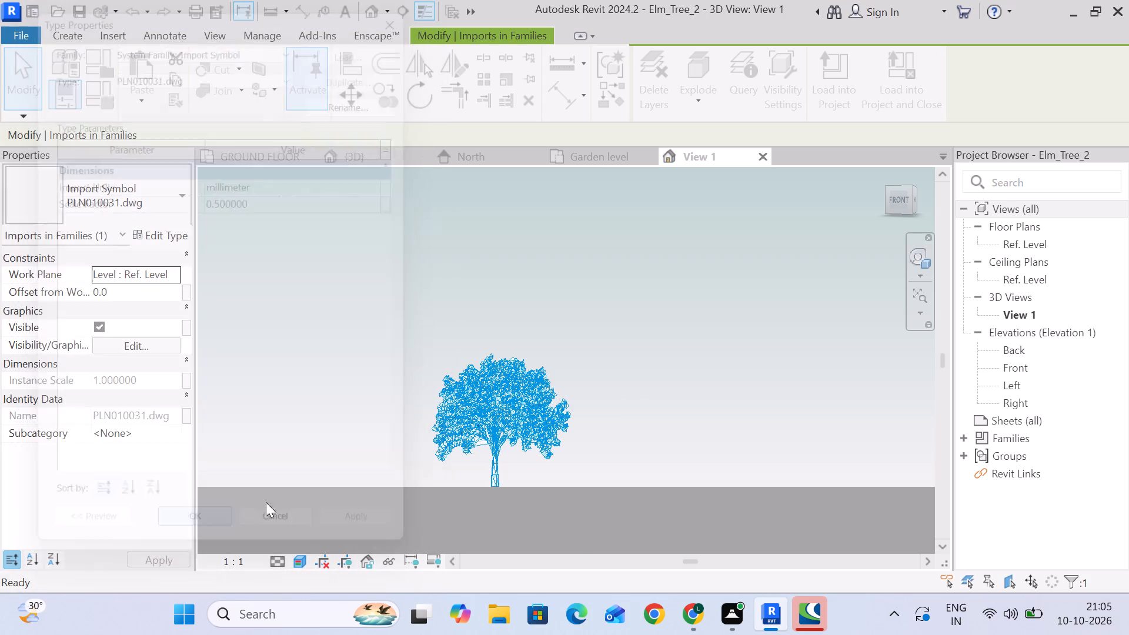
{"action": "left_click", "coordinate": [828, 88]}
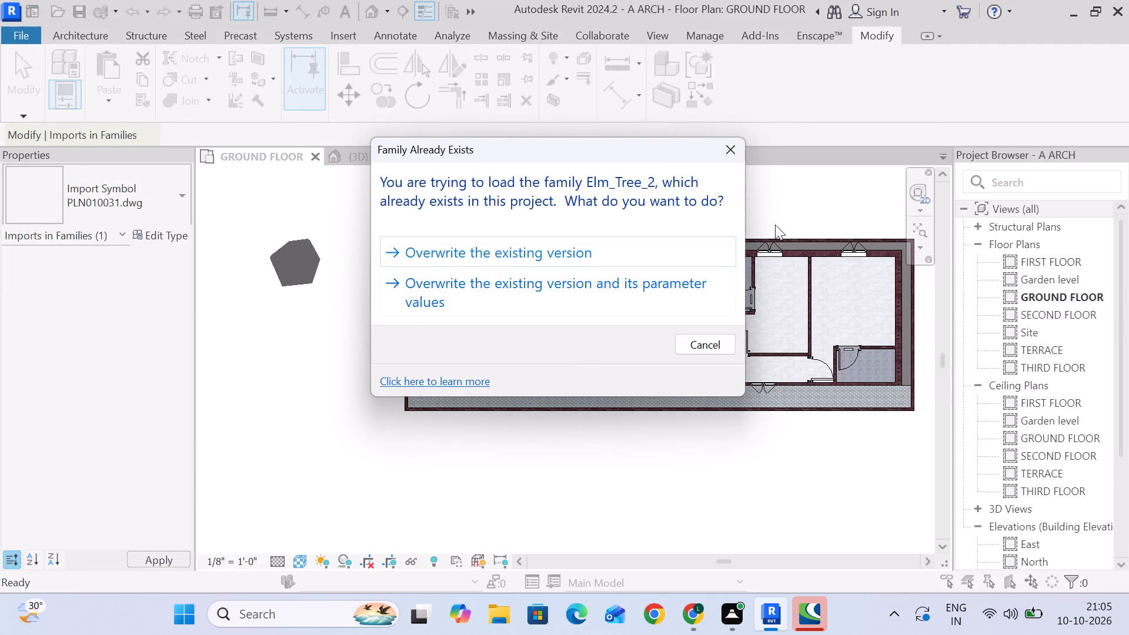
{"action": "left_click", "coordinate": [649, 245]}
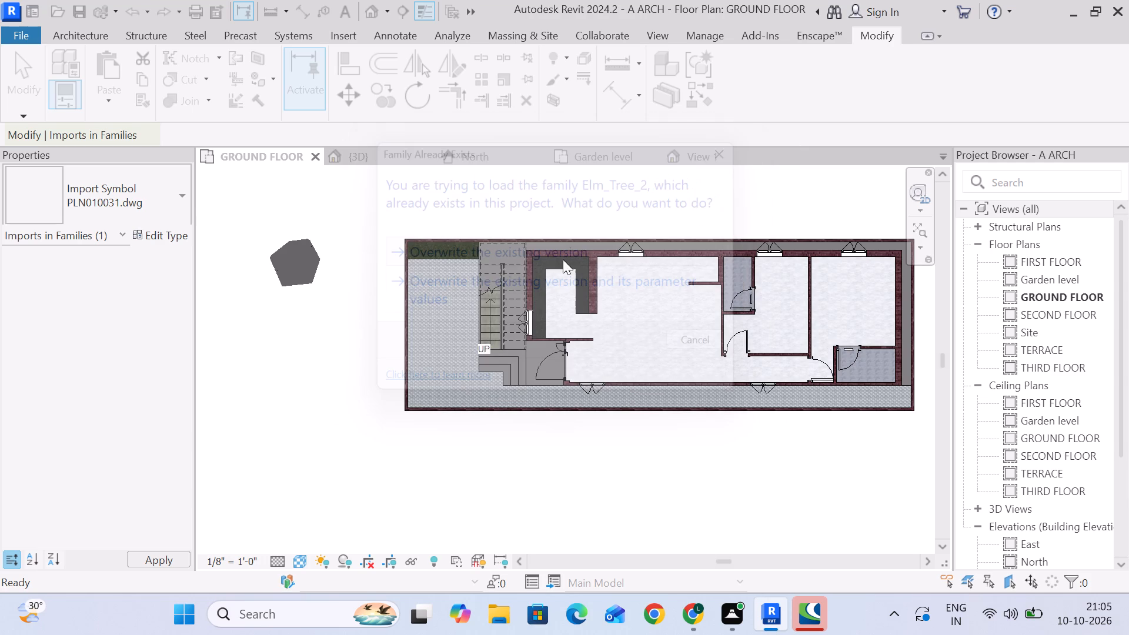
Reopen the placed elm tree's family, set the imported tree's scale factor to 0.25, and reload it over the existing project version.
{"action": "left_click", "coordinate": [292, 264]}
{"action": "left_click", "coordinate": [164, 236]}
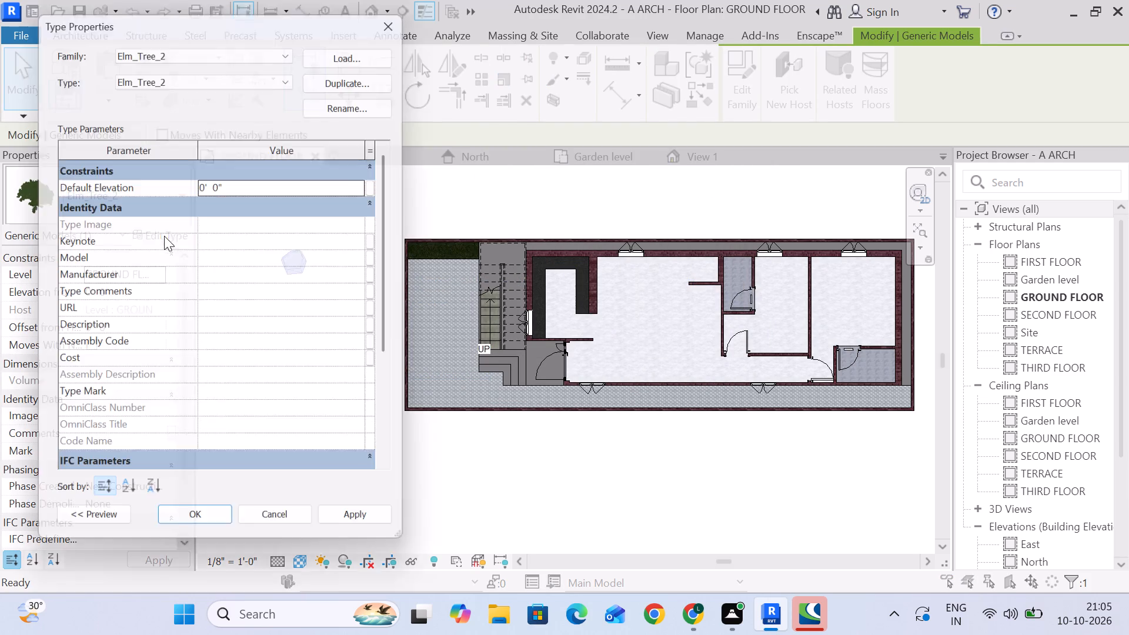
{"action": "left_click", "coordinate": [403, 19]}
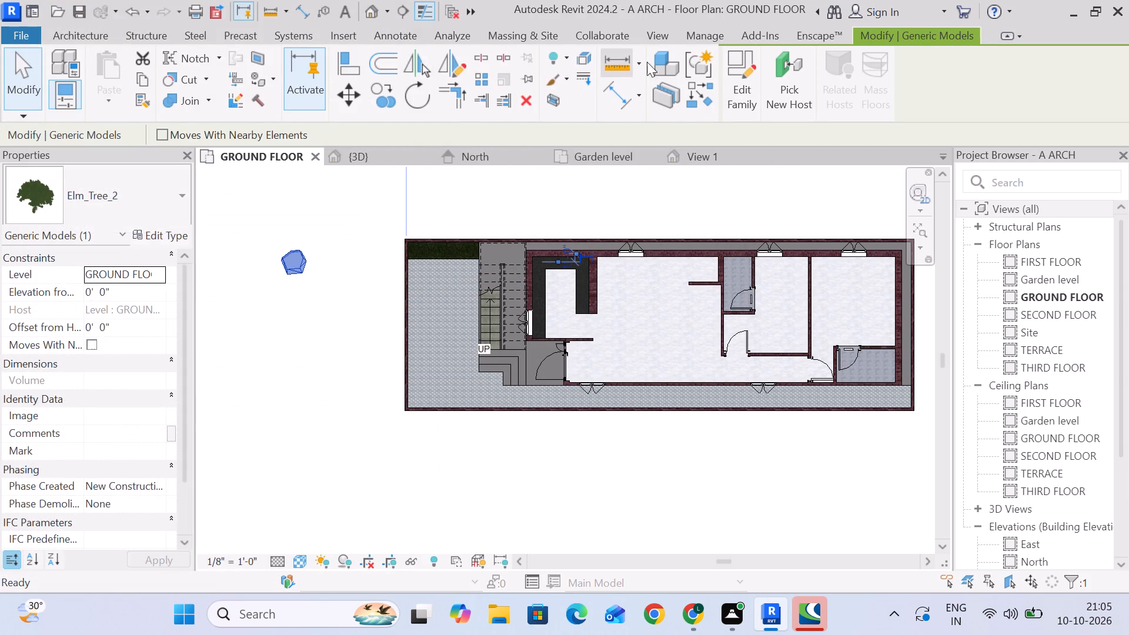
{"action": "left_click", "coordinate": [749, 92]}
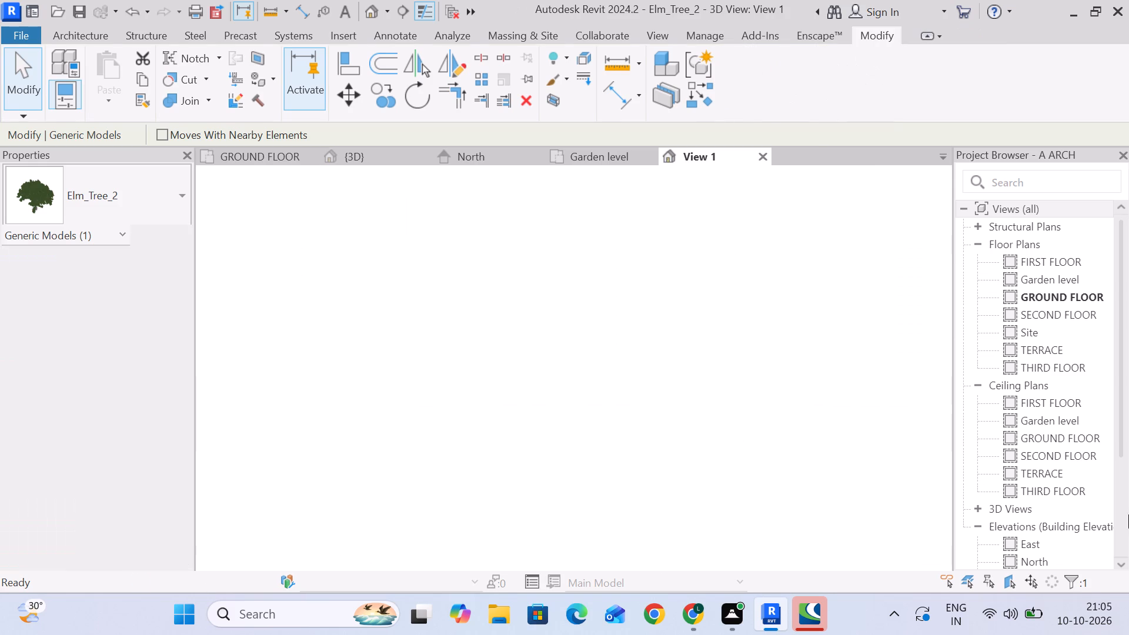
{"action": "left_click", "coordinate": [564, 410]}
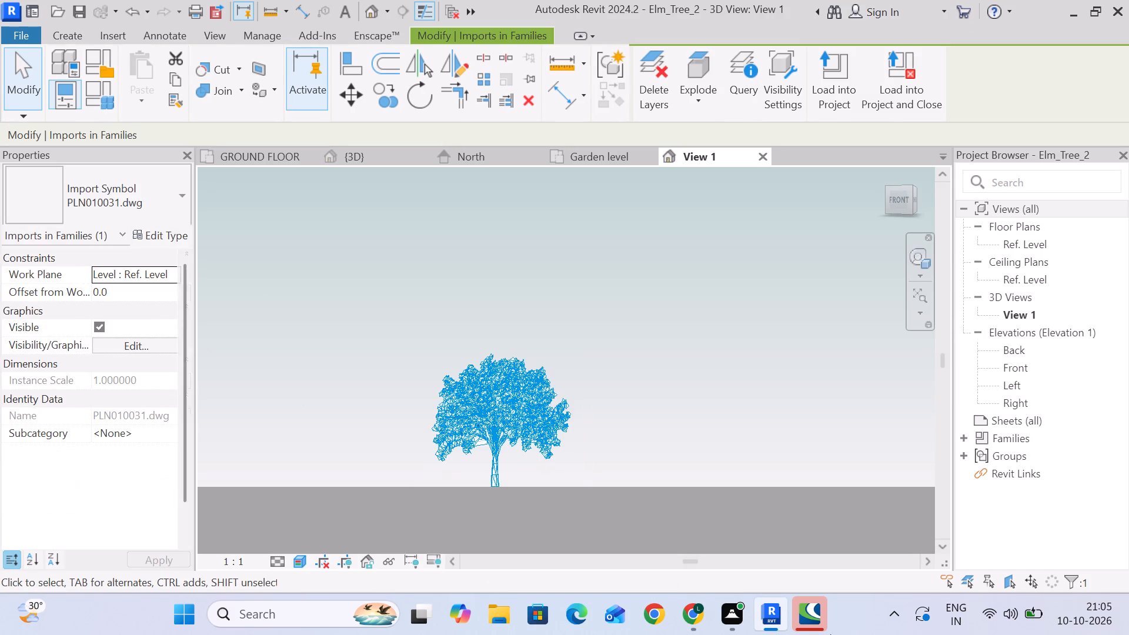
{"action": "left_click", "coordinate": [175, 236]}
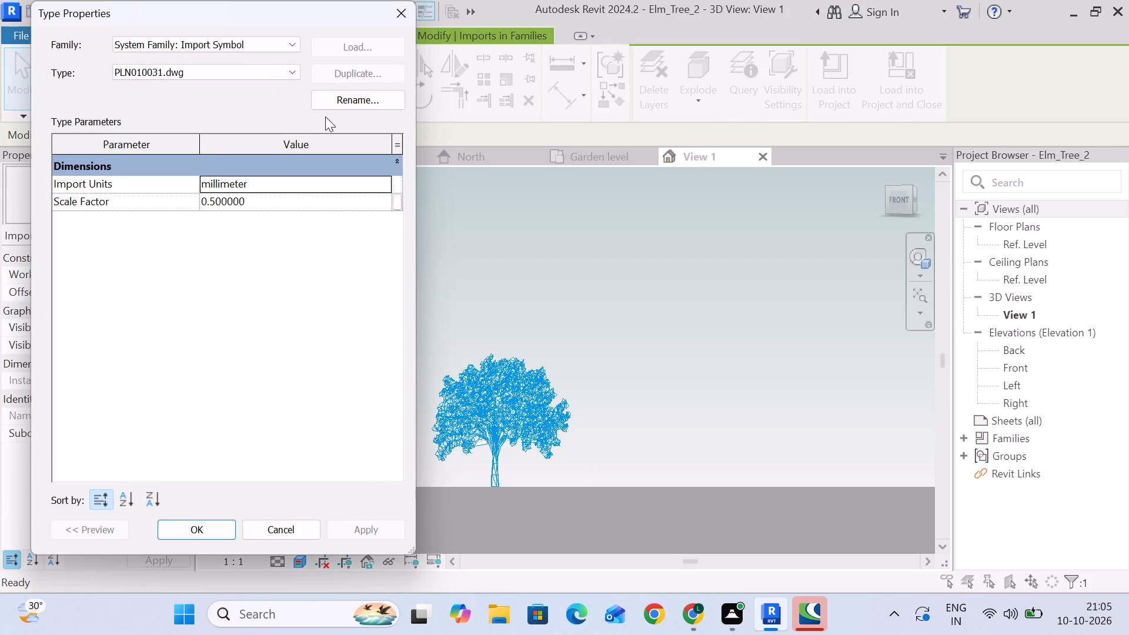
{"action": "left_click", "coordinate": [269, 201]}
{"action": "key", "text": "period"}
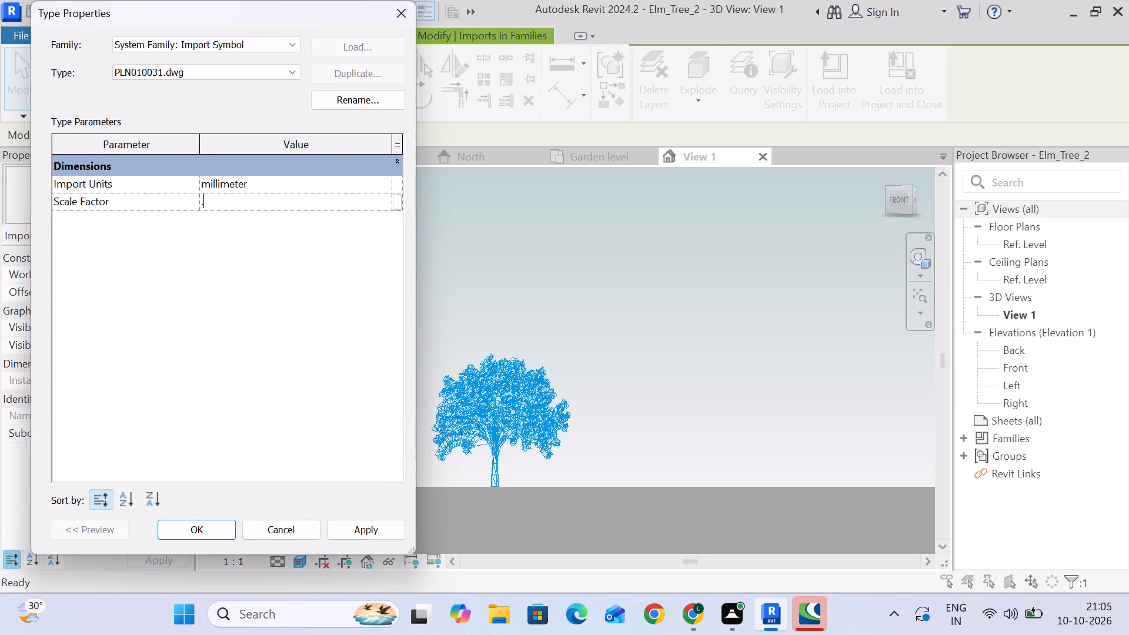
{"action": "type", "text": "25"}
{"action": "key", "text": "Return"}
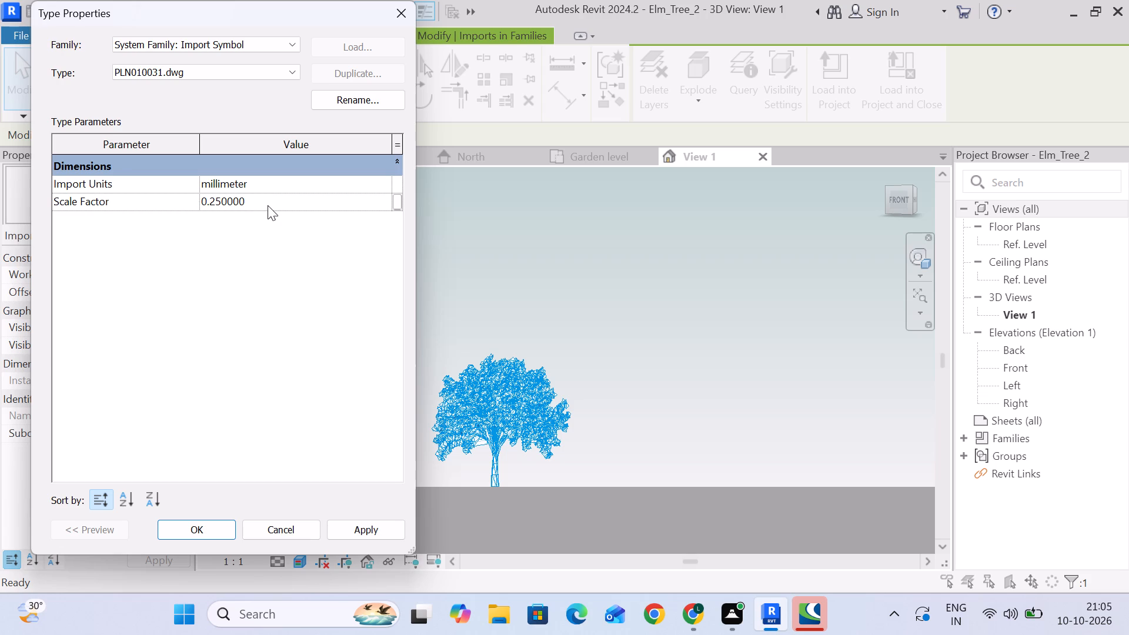
{"action": "left_click", "coordinate": [371, 537]}
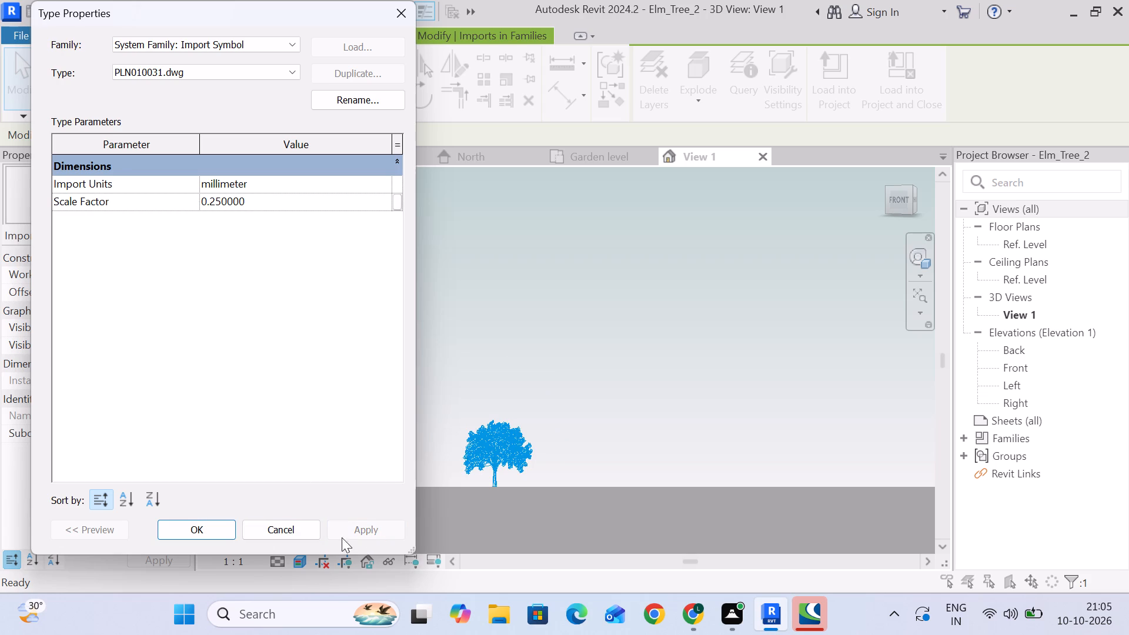
{"action": "left_click", "coordinate": [212, 527]}
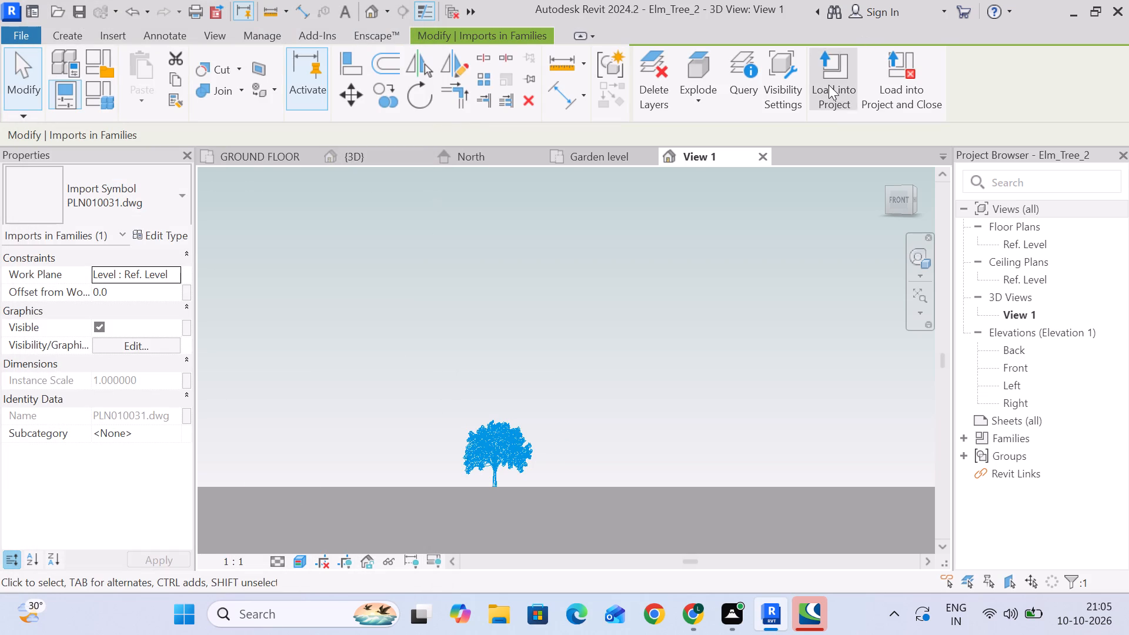
{"action": "left_click", "coordinate": [829, 85]}
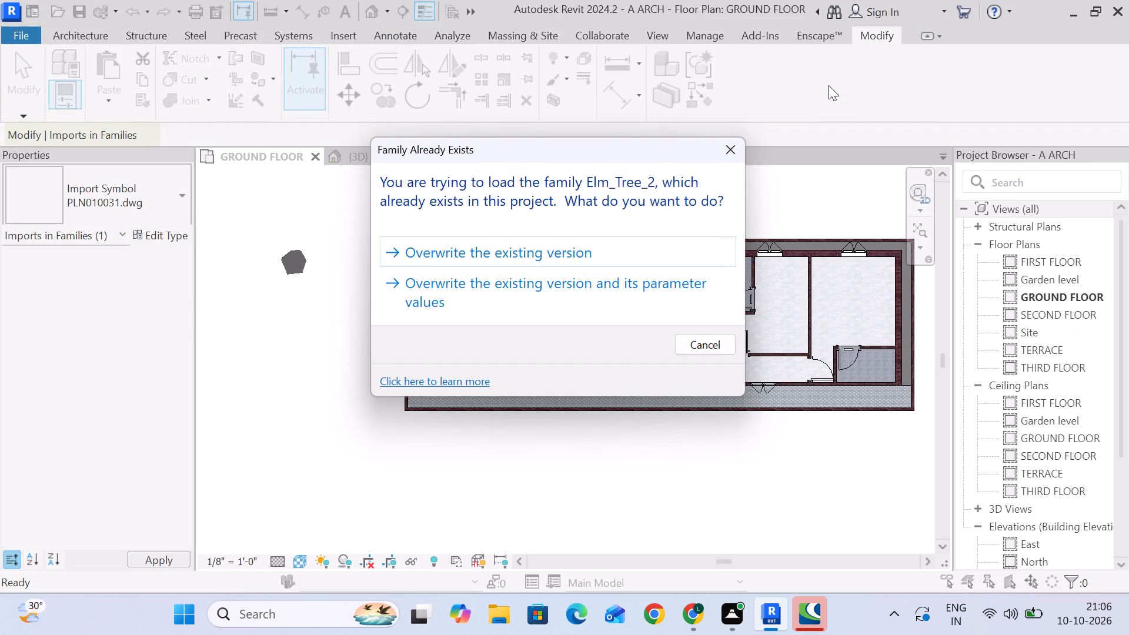
{"action": "left_click", "coordinate": [542, 261]}
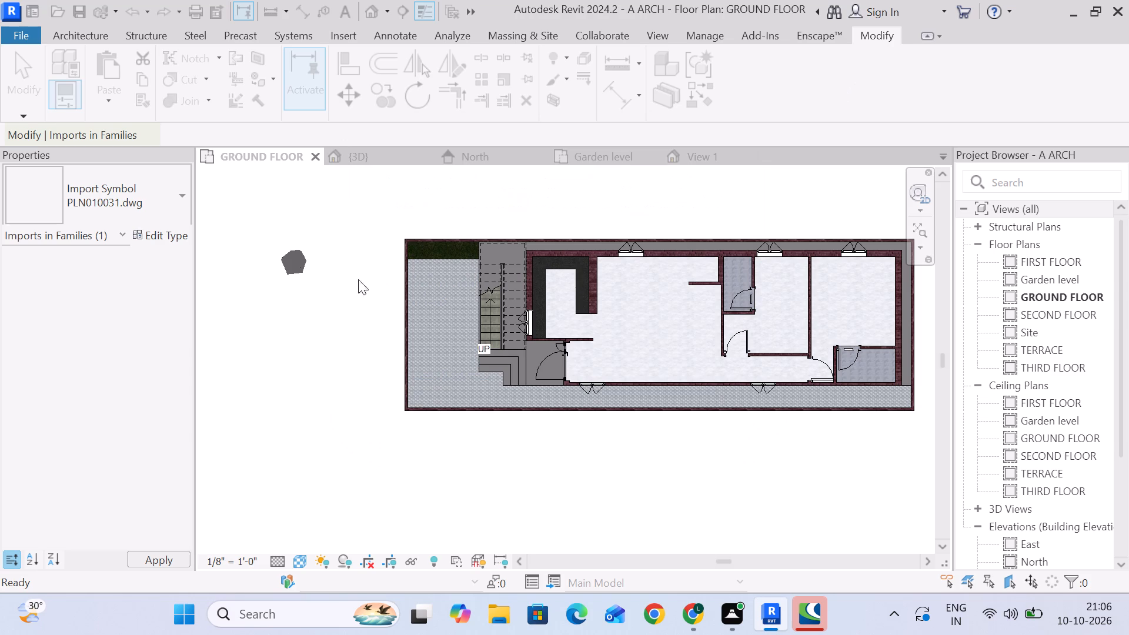
Close the Elm_Tree_2 family without saving its changes and return to the GROUND FLOOR plan.
{"action": "left_click", "coordinate": [292, 262]}
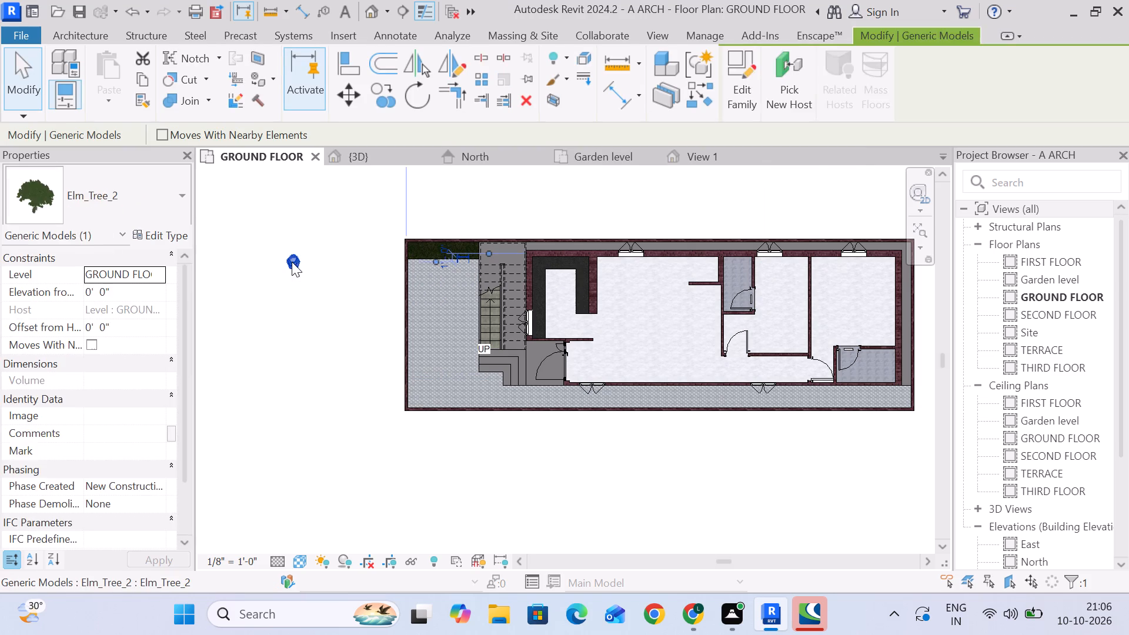
{"action": "left_click_drag", "start_coordinate": [292, 262], "coordinate": [405, 256]}
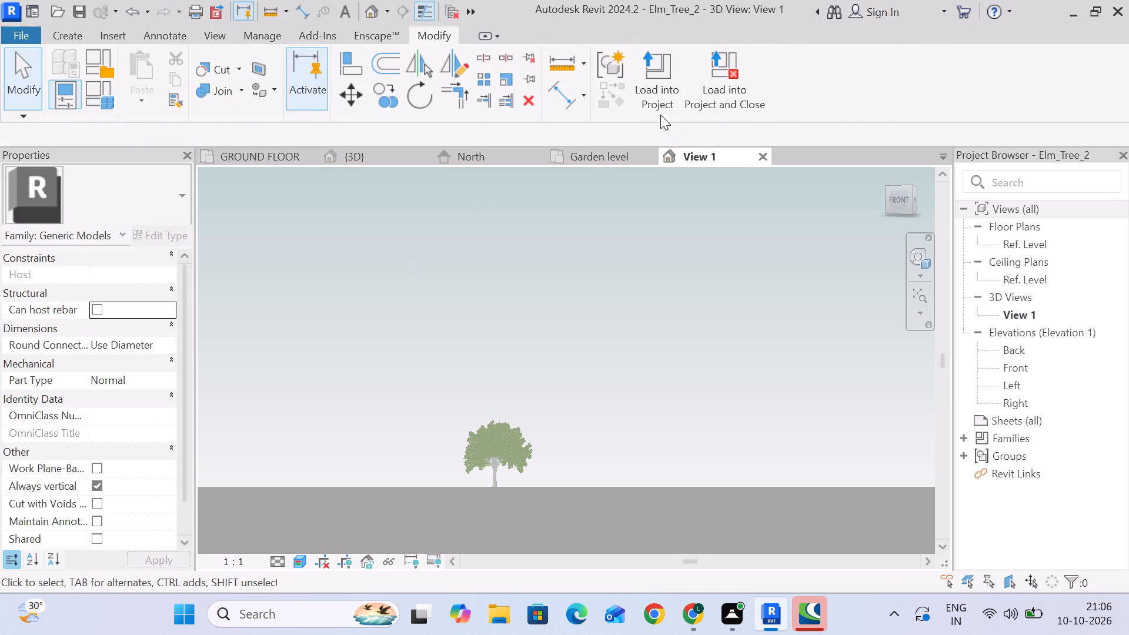
{"action": "left_click", "coordinate": [760, 158]}
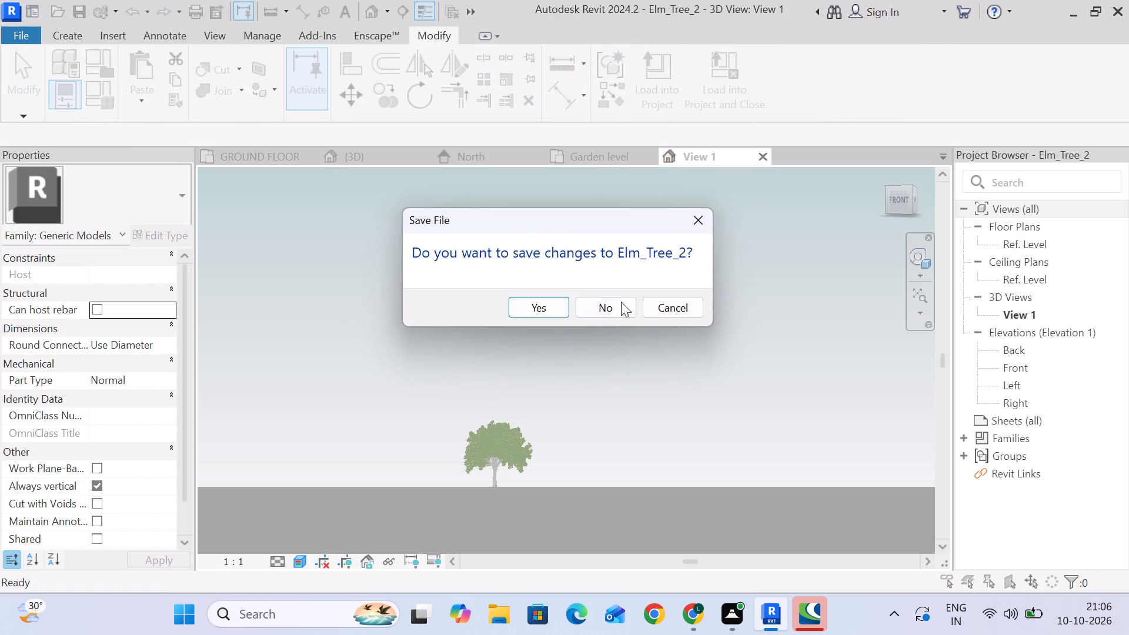
{"action": "left_click", "coordinate": [616, 305]}
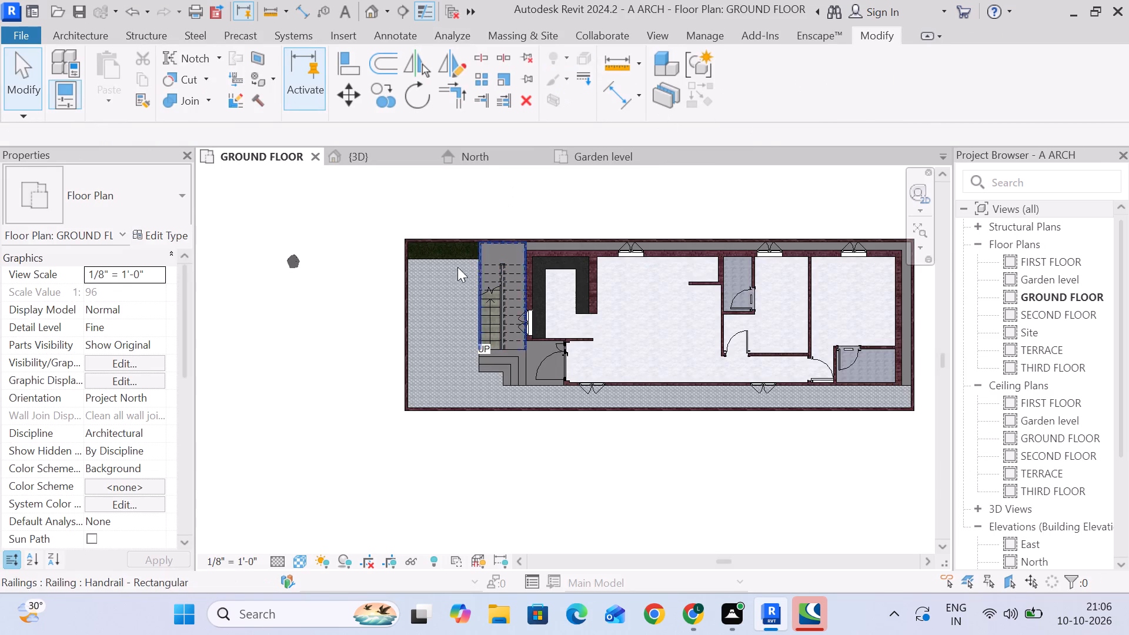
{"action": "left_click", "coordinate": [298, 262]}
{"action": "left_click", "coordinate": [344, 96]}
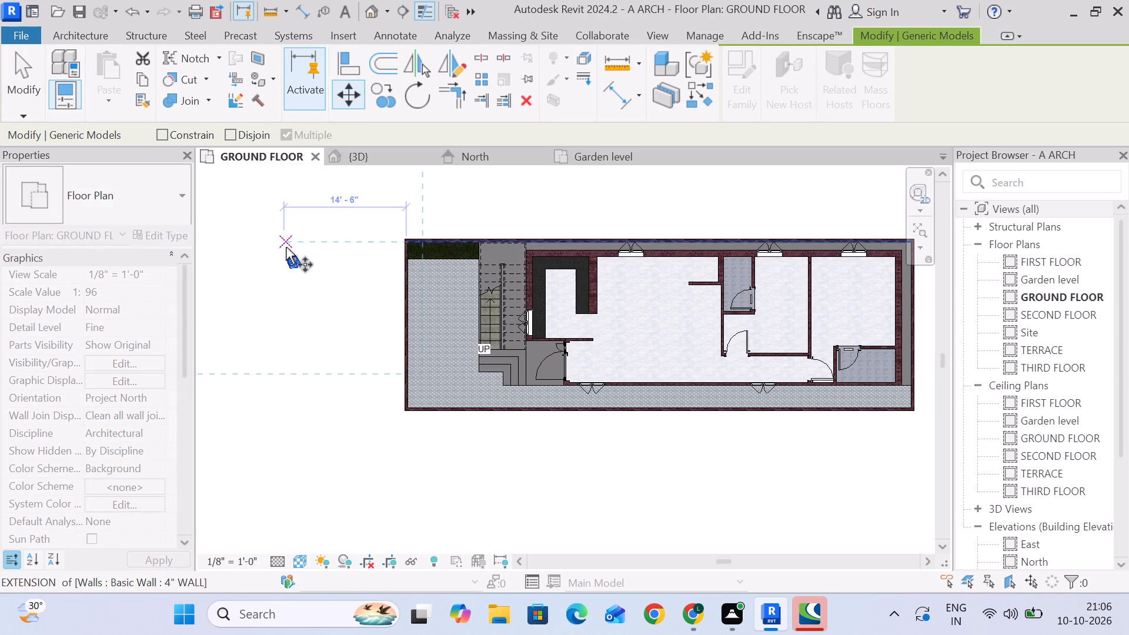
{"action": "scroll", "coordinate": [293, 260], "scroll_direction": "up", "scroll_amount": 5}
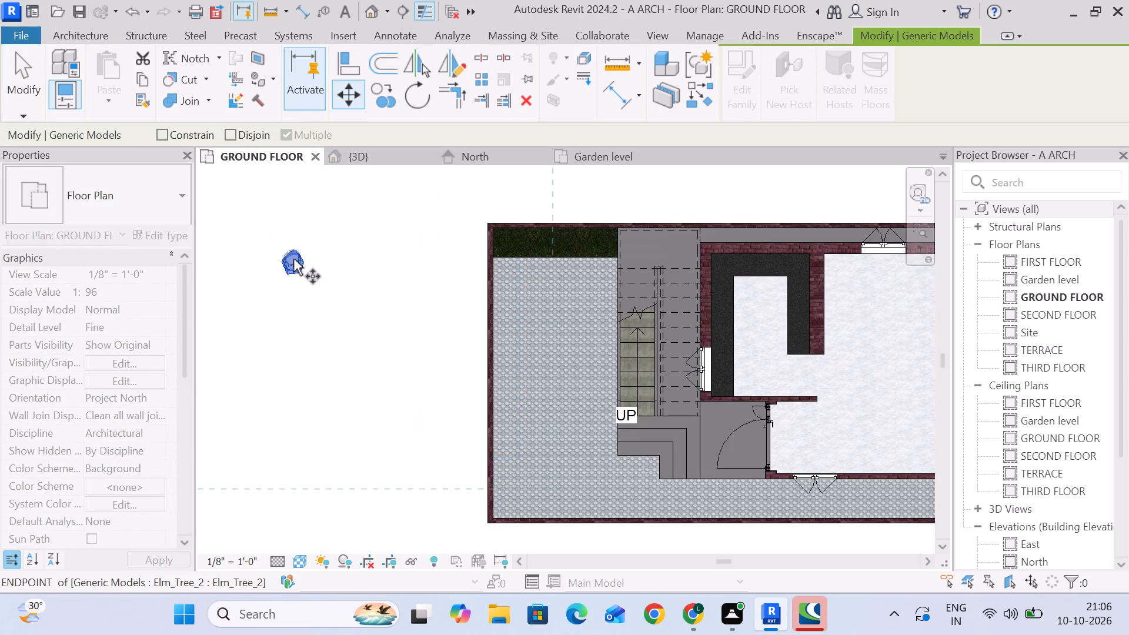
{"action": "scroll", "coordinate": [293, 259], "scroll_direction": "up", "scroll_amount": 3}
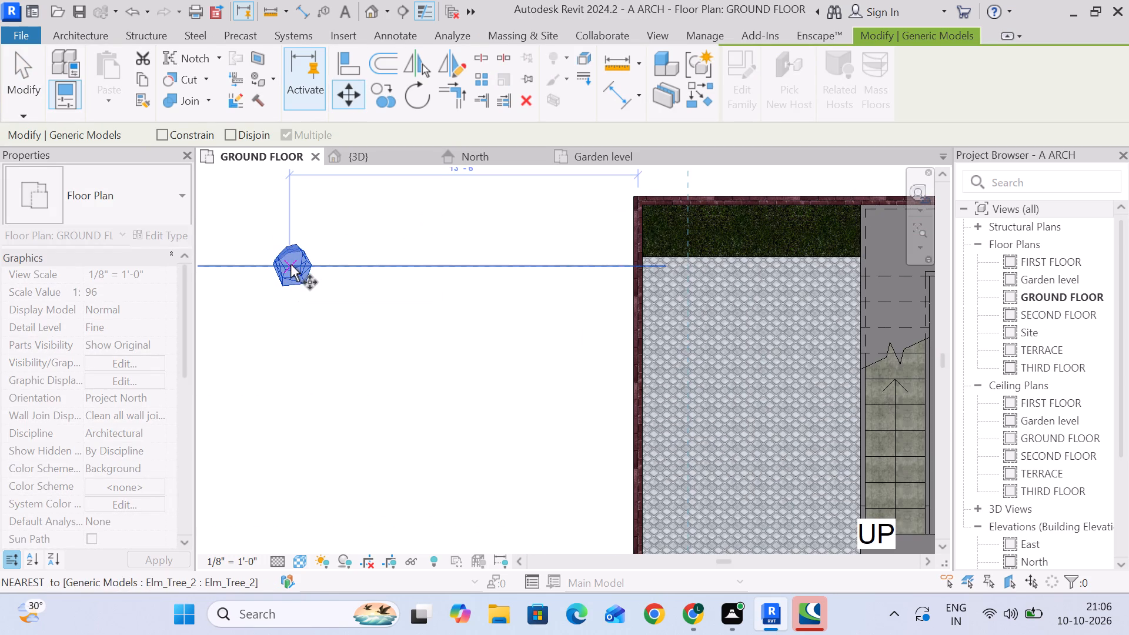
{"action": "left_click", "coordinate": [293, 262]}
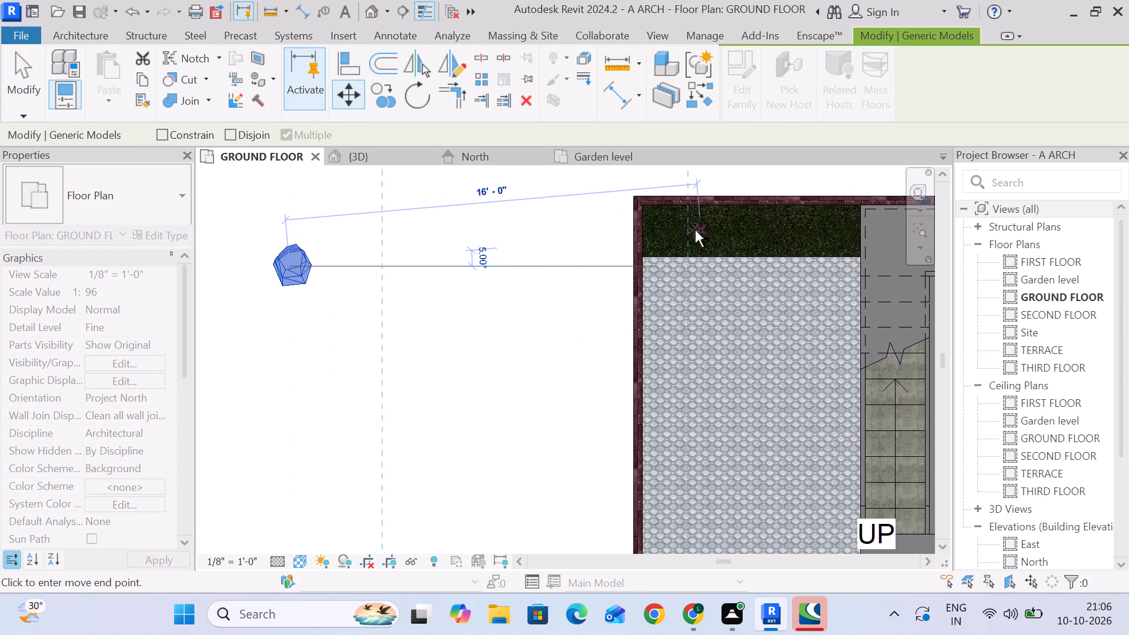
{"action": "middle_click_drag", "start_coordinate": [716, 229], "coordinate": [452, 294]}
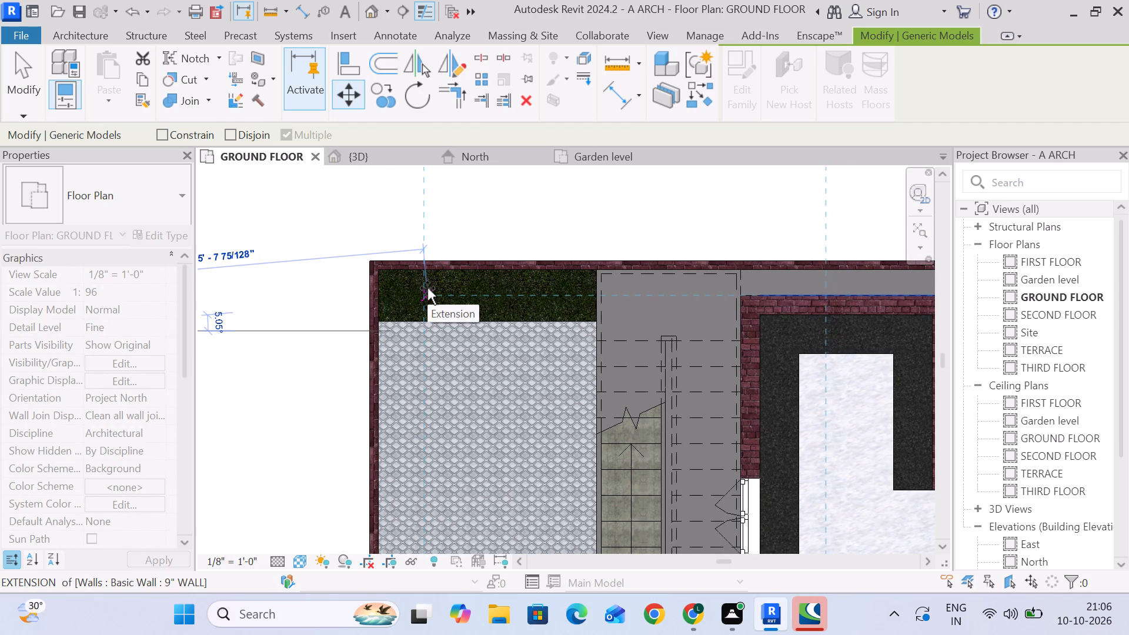
In the Garden level plan, move the elm tree from outside the plot into the garden strip, near the boundary wall corner.
{"action": "left_click", "coordinate": [583, 153]}
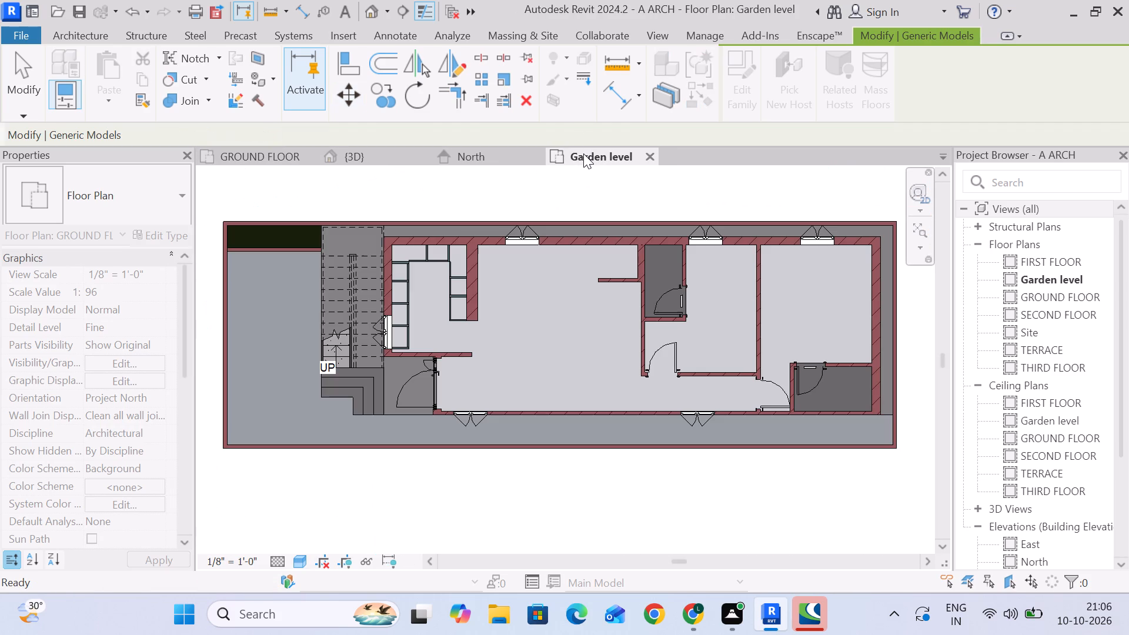
{"action": "scroll", "coordinate": [255, 237], "scroll_direction": "up", "scroll_amount": 9}
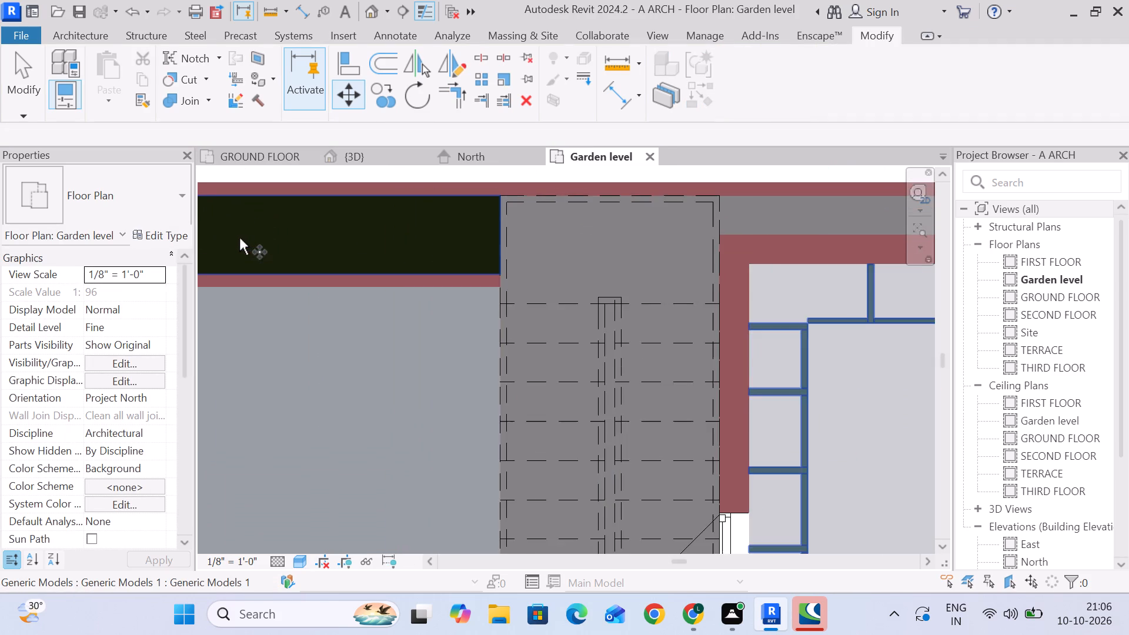
{"action": "middle_click_drag", "start_coordinate": [239, 238], "coordinate": [589, 325]}
{"action": "scroll", "coordinate": [576, 325], "scroll_direction": "up", "scroll_amount": 4}
{"action": "scroll", "coordinate": [564, 314], "scroll_direction": "down", "scroll_amount": 5}
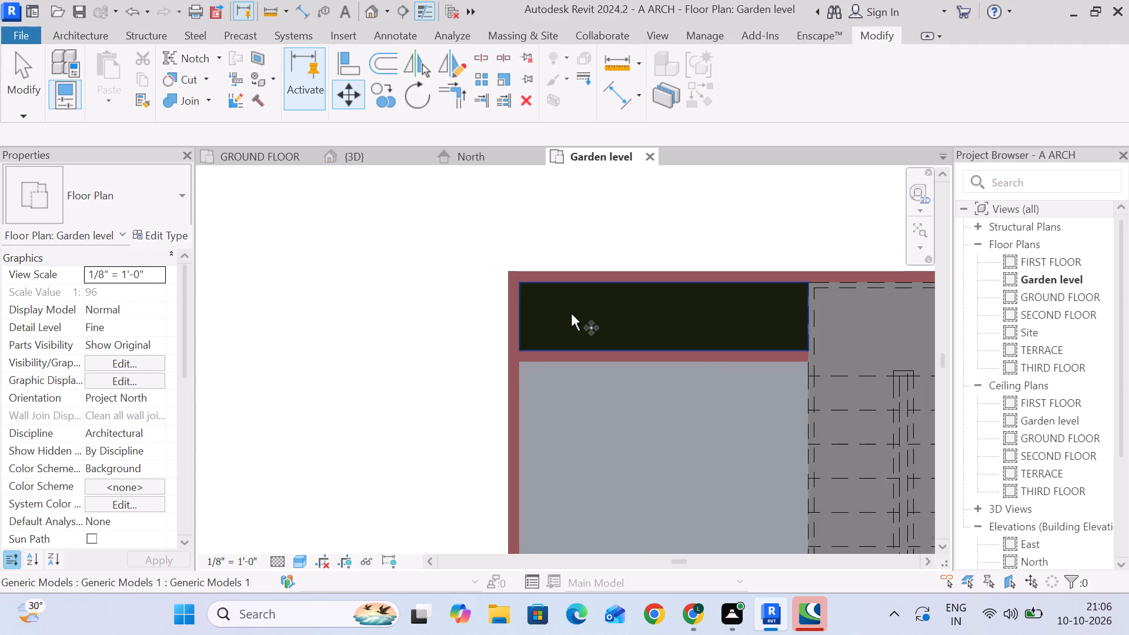
{"action": "scroll", "coordinate": [571, 314], "scroll_direction": "down", "scroll_amount": 4}
{"action": "left_click", "coordinate": [268, 342]}
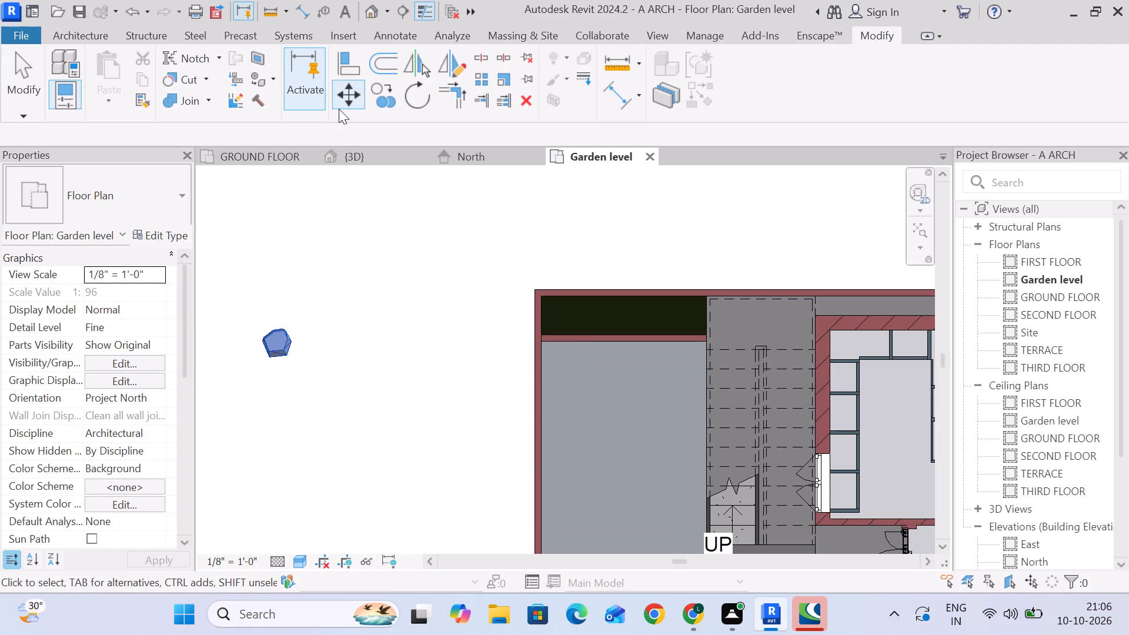
{"action": "left_click", "coordinate": [348, 96]}
{"action": "left_click", "coordinate": [279, 340]}
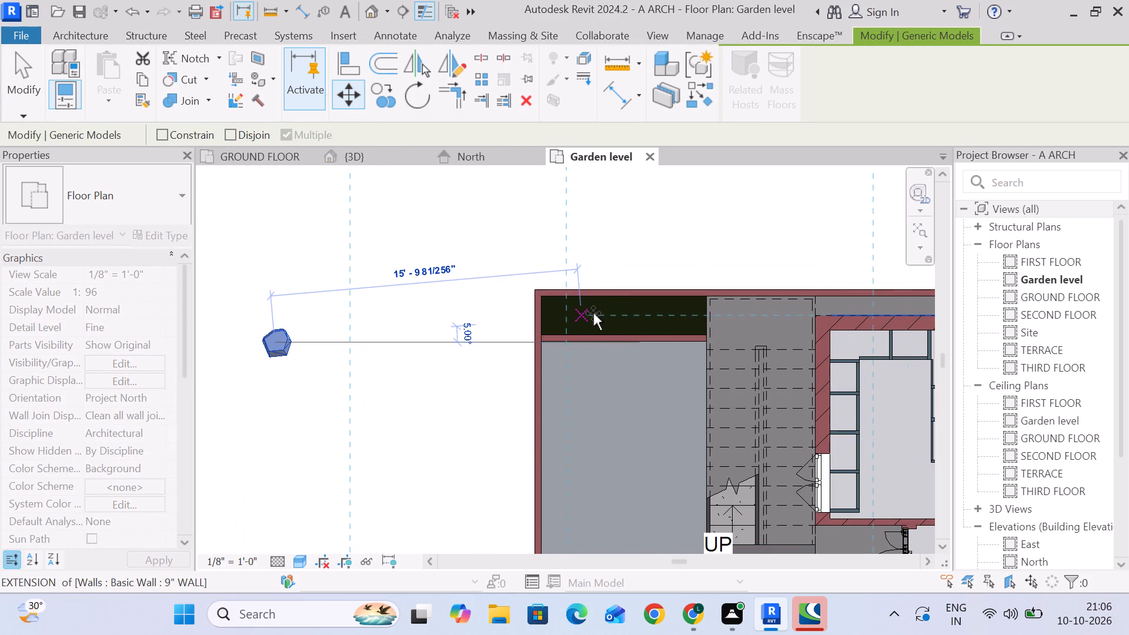
{"action": "left_click", "coordinate": [590, 313]}
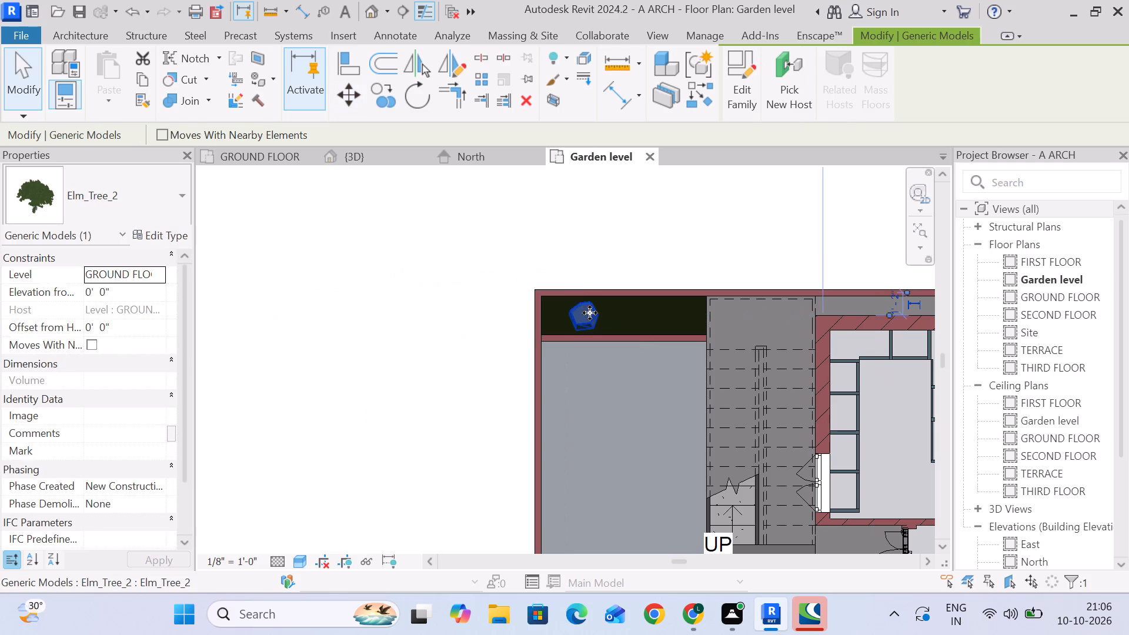
{"action": "left_click", "coordinate": [26, 92]}
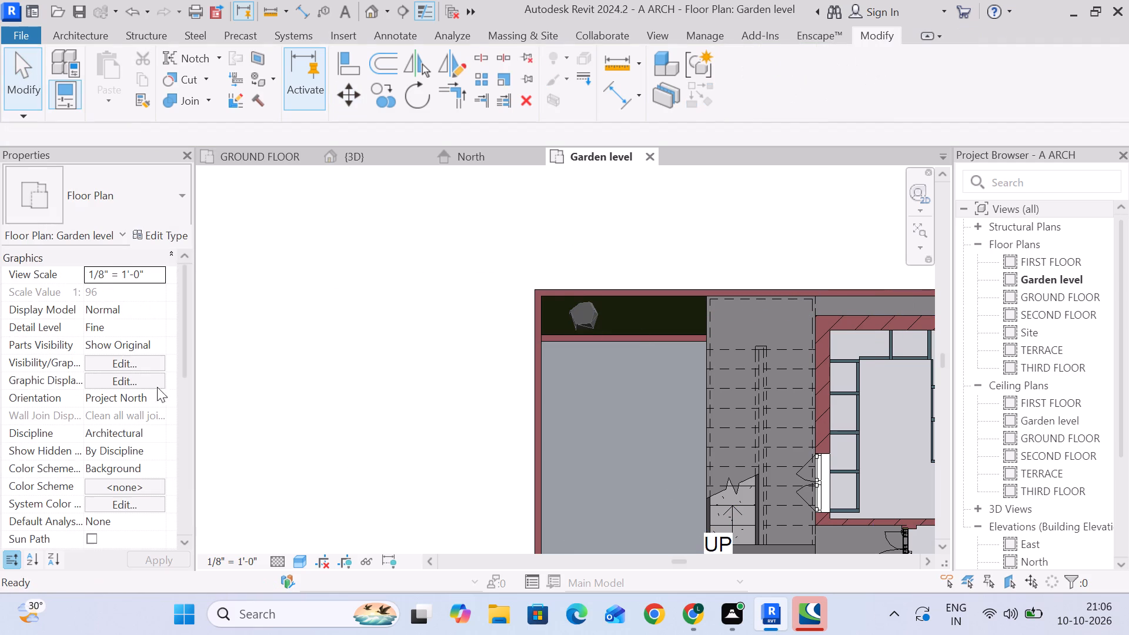
Examine the elm tree's size and position against the stair, boundary walls and house in the 3D view.
{"action": "left_click", "coordinate": [350, 158]}
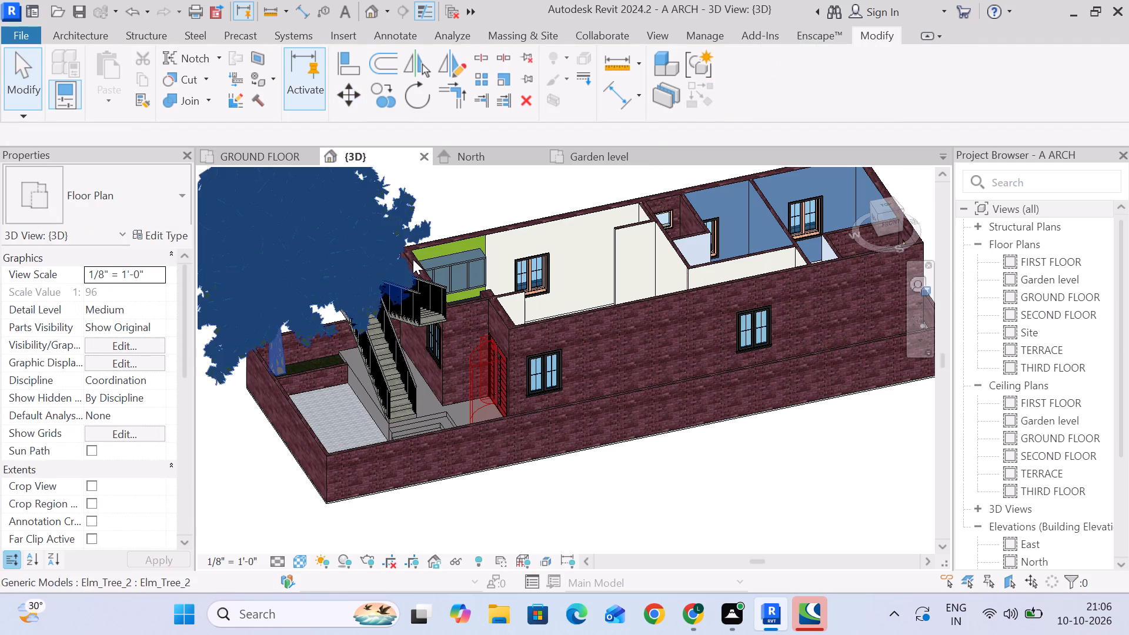
{"action": "middle_click_drag", "start_coordinate": [338, 402], "coordinate": [422, 355]}
{"action": "scroll", "coordinate": [359, 430], "scroll_direction": "down", "scroll_amount": 2}
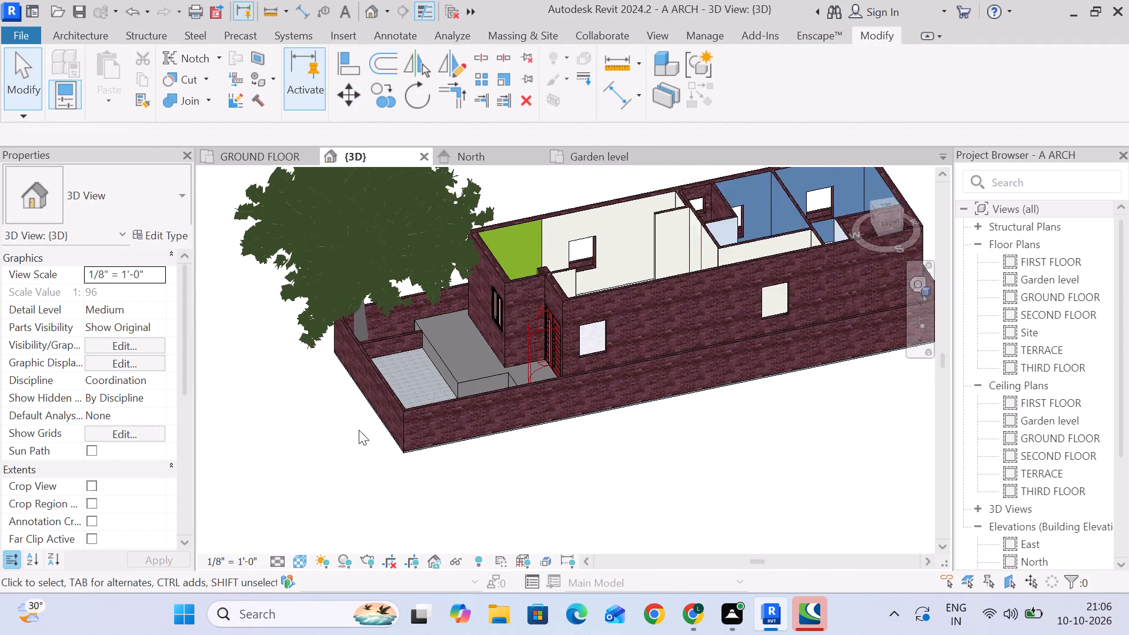
{"action": "middle_click_drag", "start_coordinate": [352, 439], "coordinate": [390, 361]}
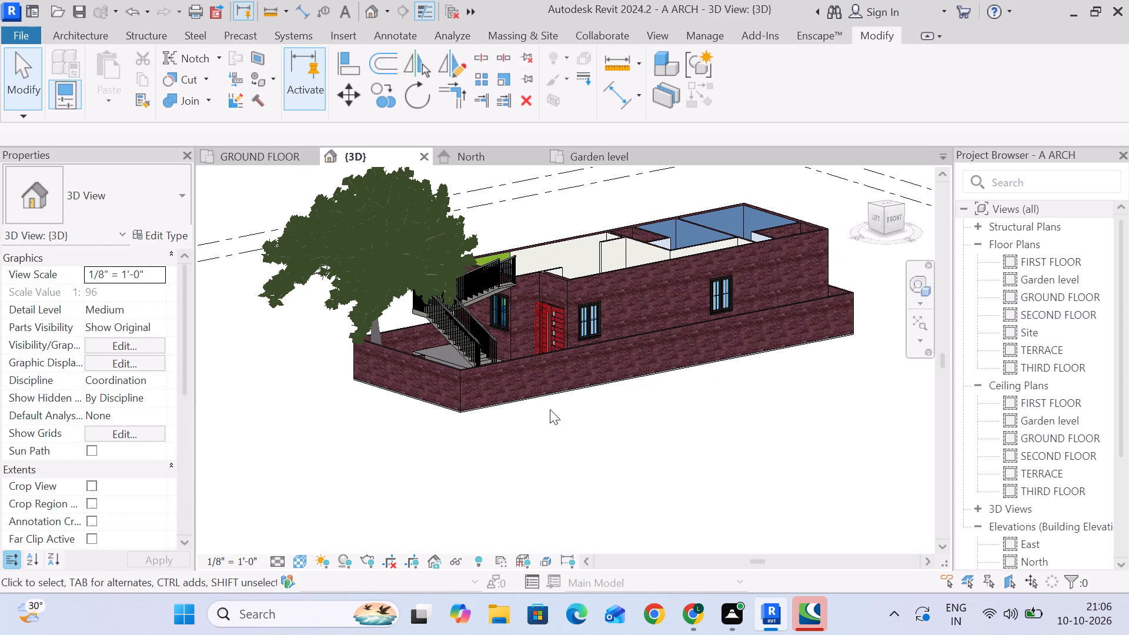
{"action": "middle_click_drag", "start_coordinate": [550, 409], "coordinate": [522, 370]}
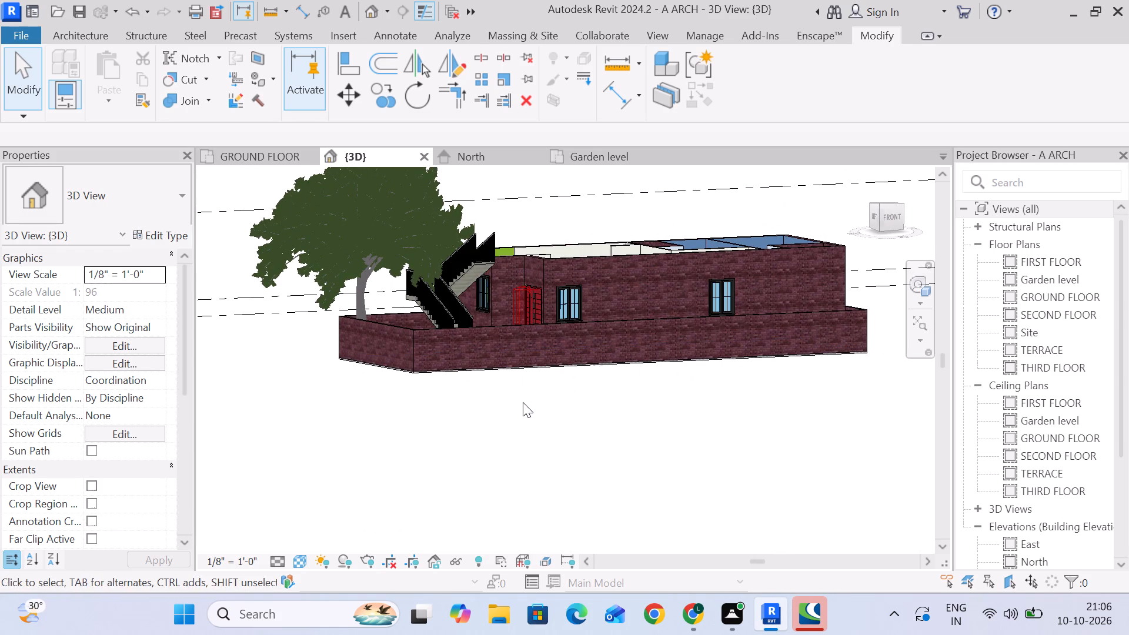
{"action": "middle_click_drag", "start_coordinate": [523, 402], "coordinate": [528, 463]}
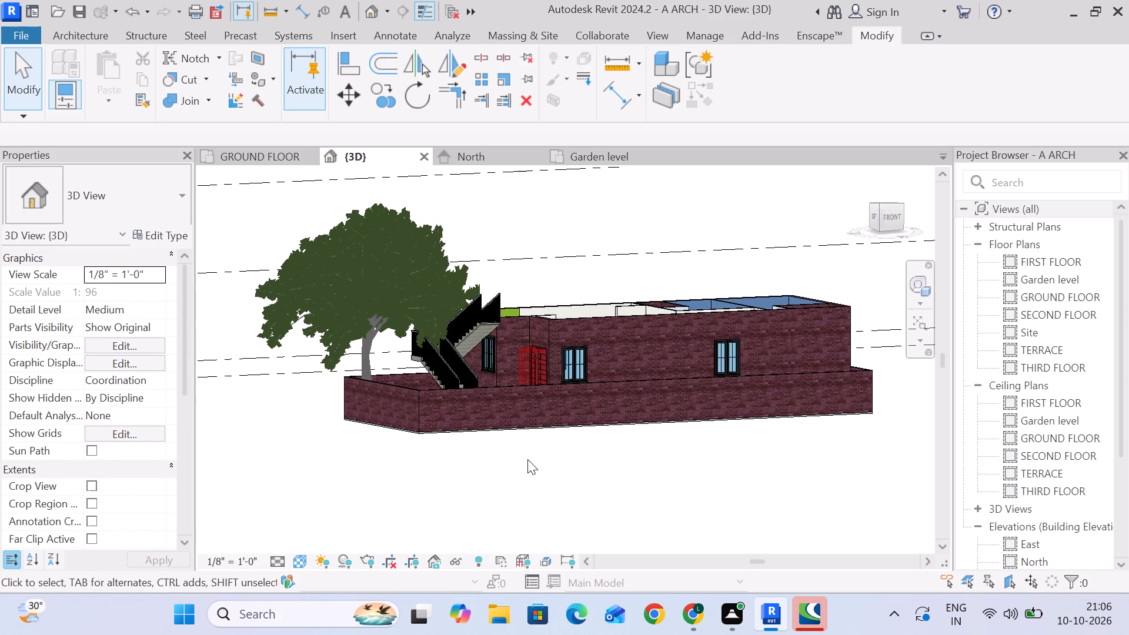
{"action": "scroll", "coordinate": [486, 383], "scroll_direction": "up", "scroll_amount": 5}
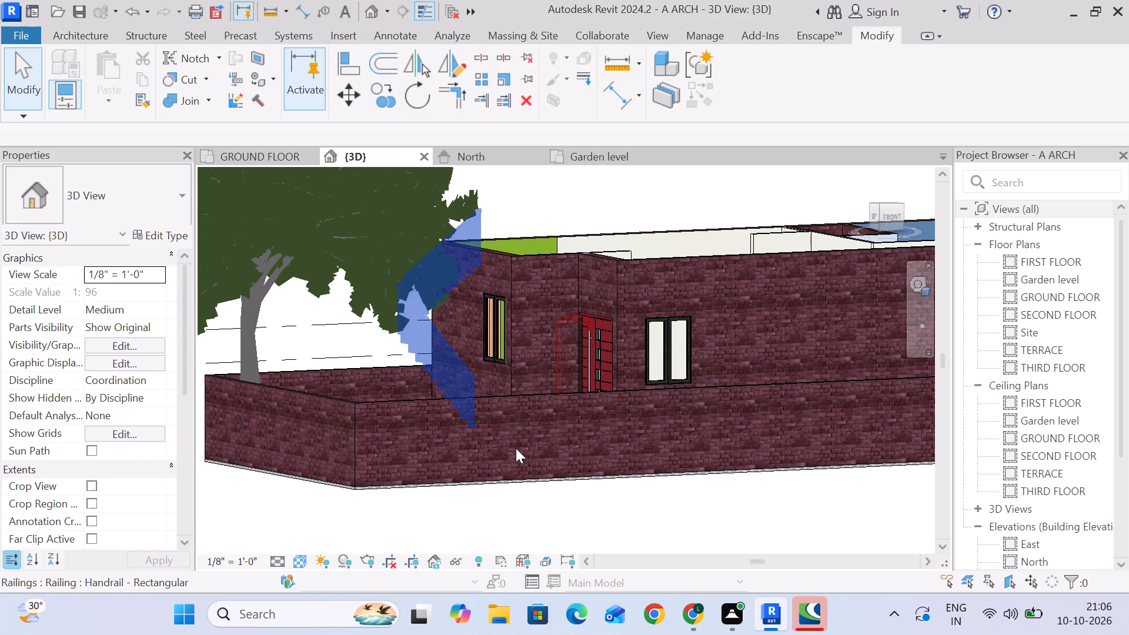
{"action": "scroll", "coordinate": [608, 502], "scroll_direction": "down", "scroll_amount": 3}
{"action": "middle_click_drag", "start_coordinate": [672, 493], "coordinate": [629, 572], "text": "shift"}
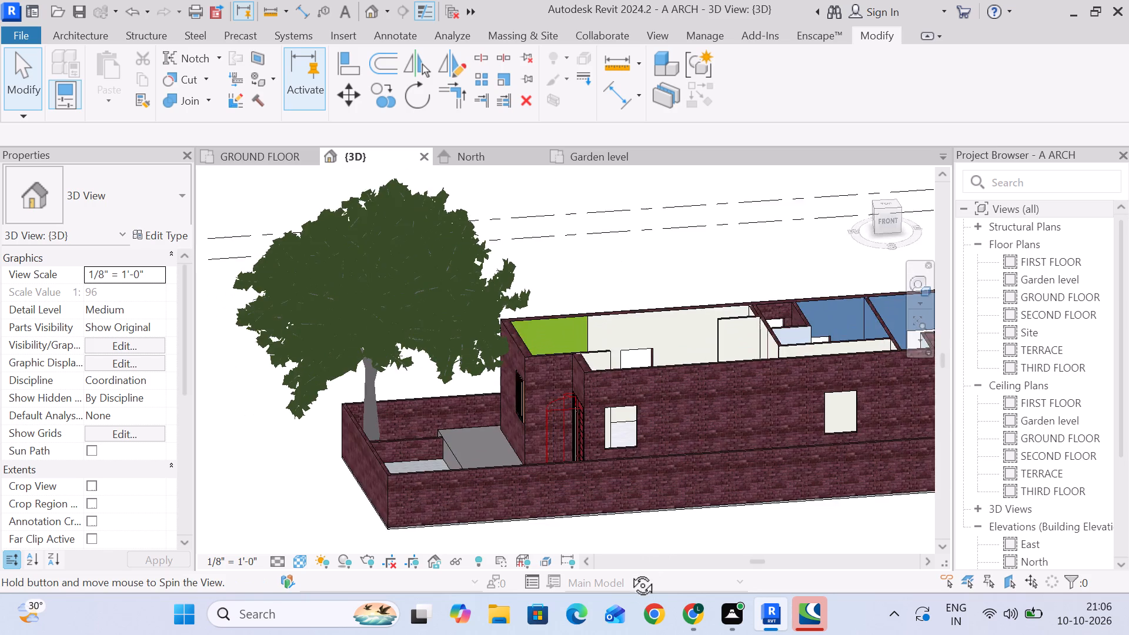
{"action": "middle_click_drag", "start_coordinate": [629, 572], "coordinate": [627, 577], "text": "shift"}
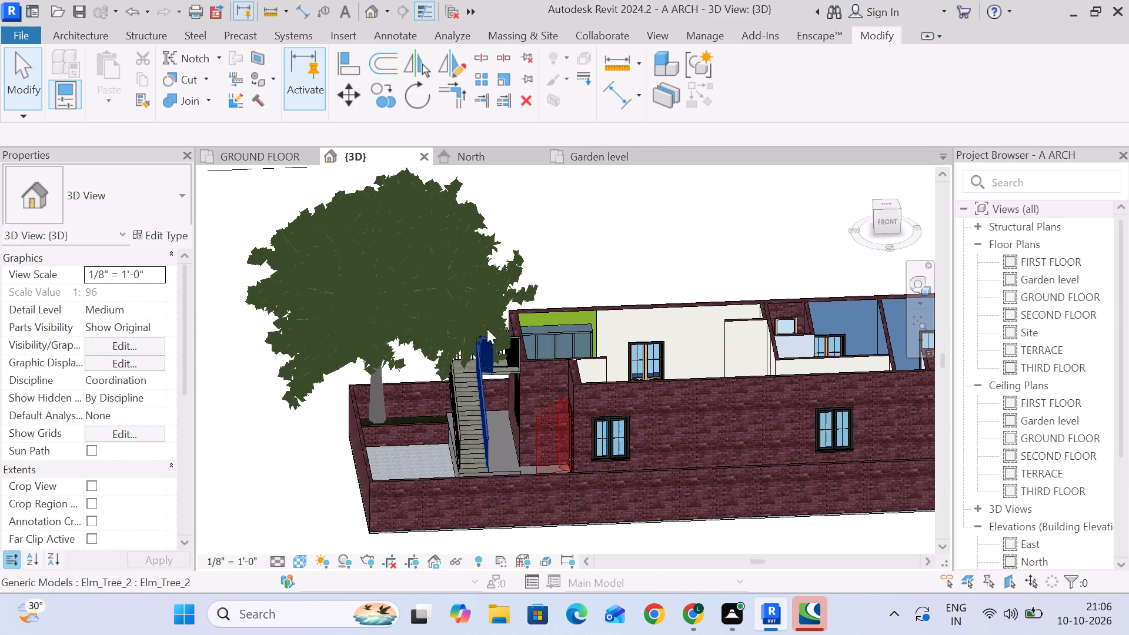
Open the placed elm tree's family, set the imported tree's scale factor to 0.1, and reload it over the existing project version.
{"action": "left_click", "coordinate": [396, 290]}
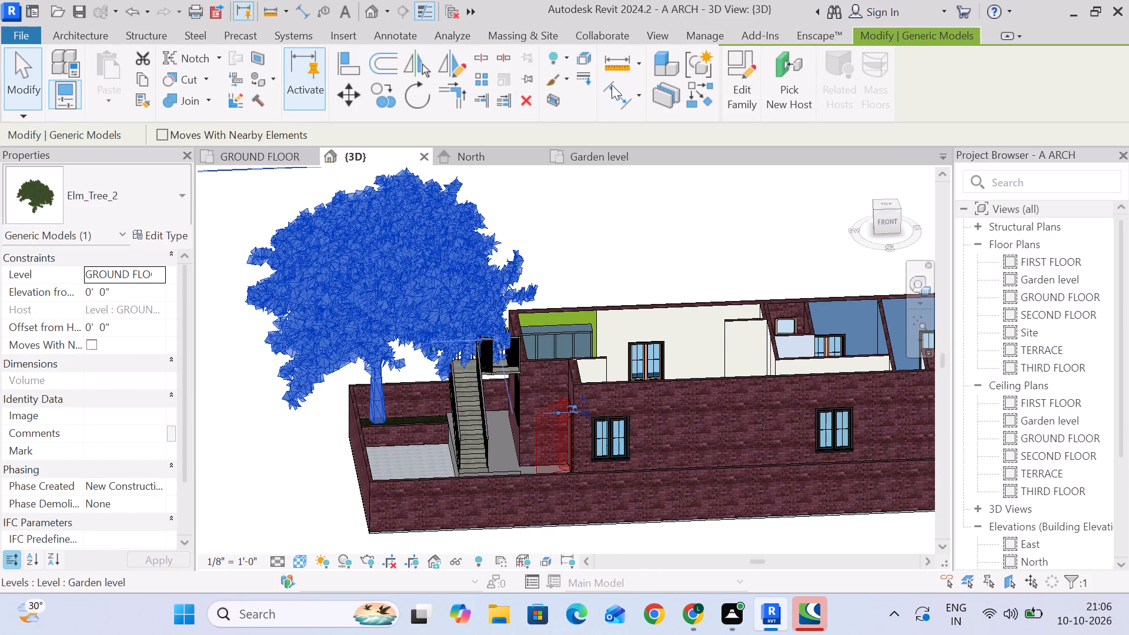
{"action": "left_click", "coordinate": [737, 82]}
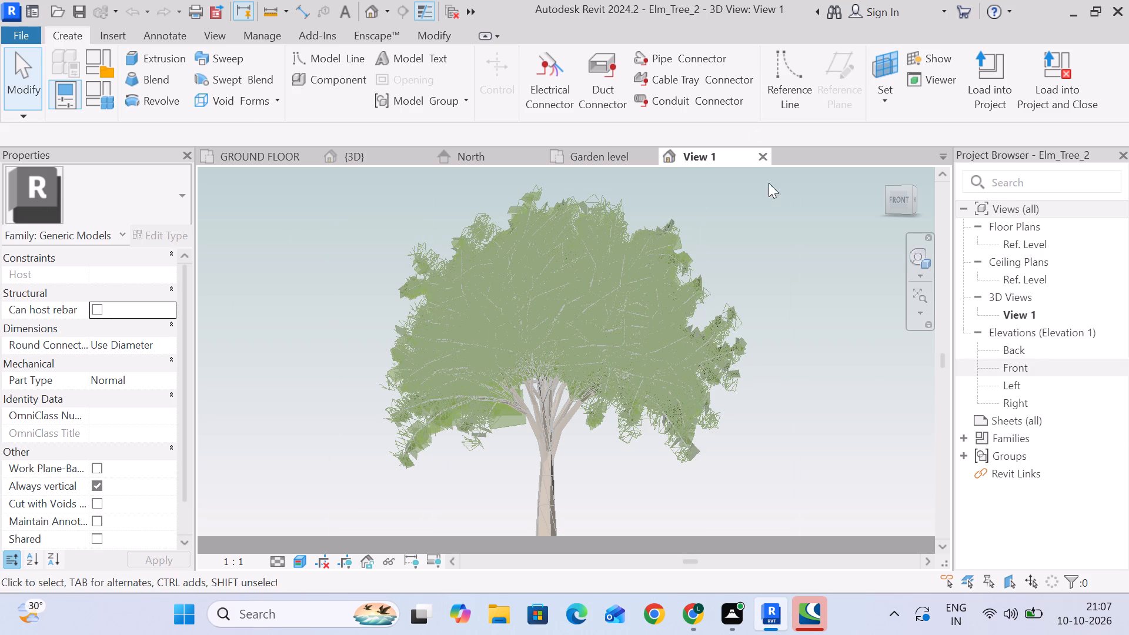
{"action": "left_click", "coordinate": [597, 305]}
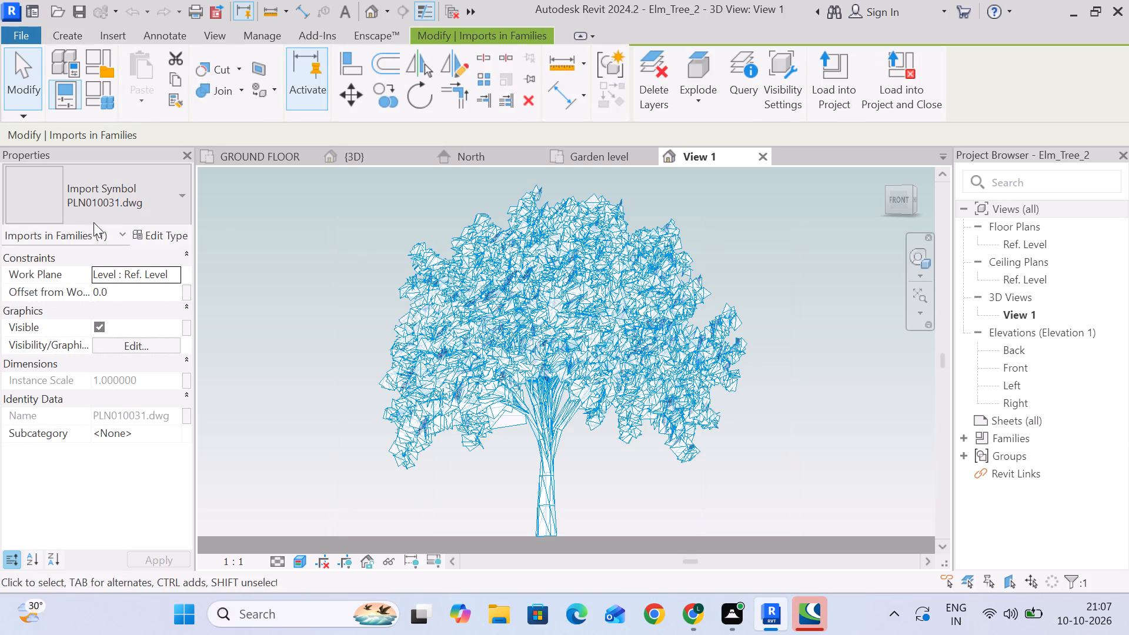
{"action": "left_click", "coordinate": [155, 235]}
{"action": "left_click", "coordinate": [248, 208]}
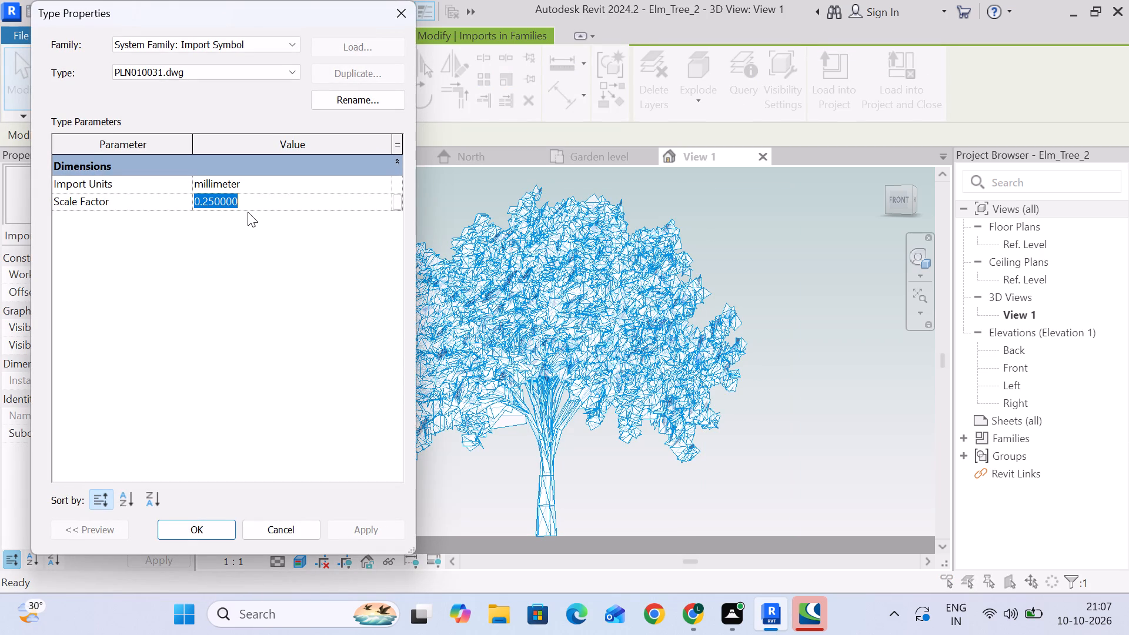
{"action": "key", "text": "period"}
{"action": "key", "text": "1"}
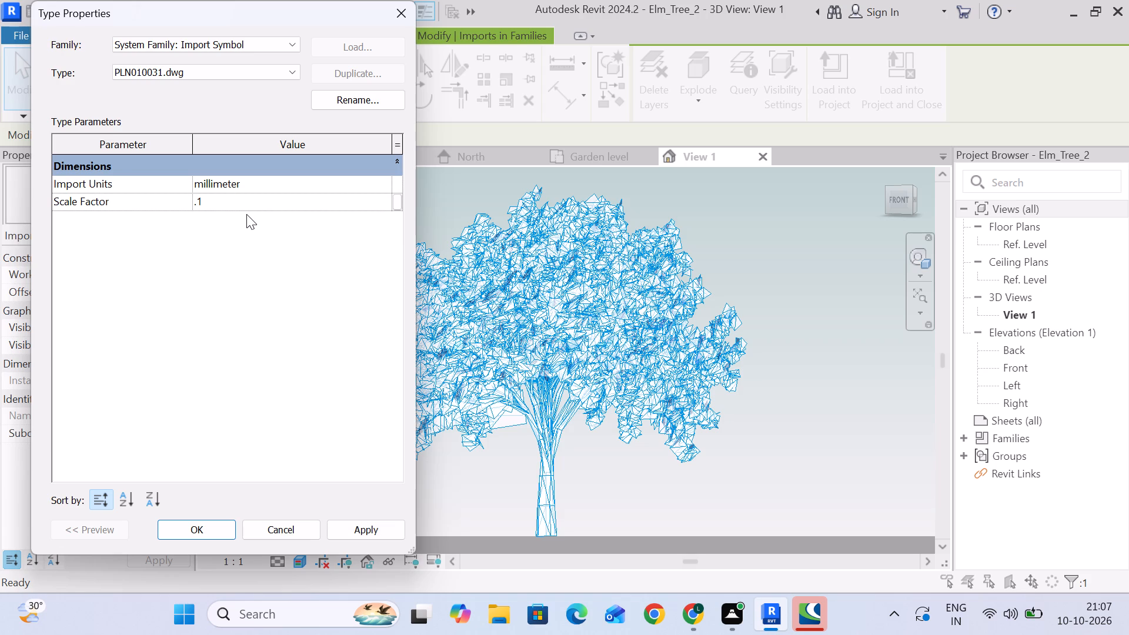
{"action": "key", "text": "Return"}
{"action": "left_click", "coordinate": [388, 526]}
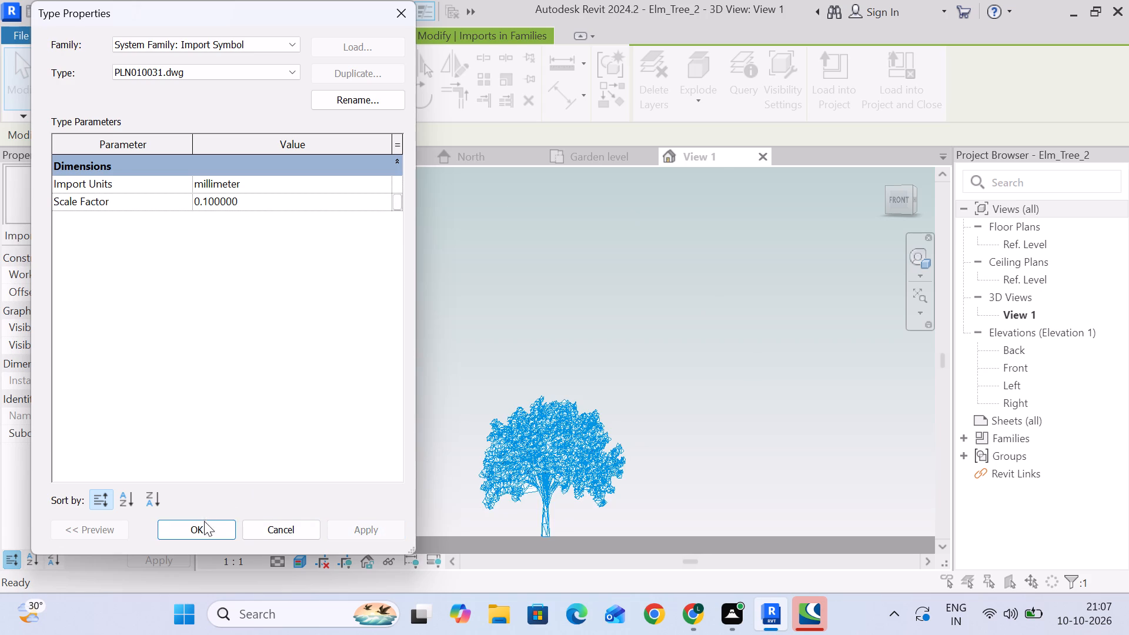
{"action": "left_click", "coordinate": [205, 523]}
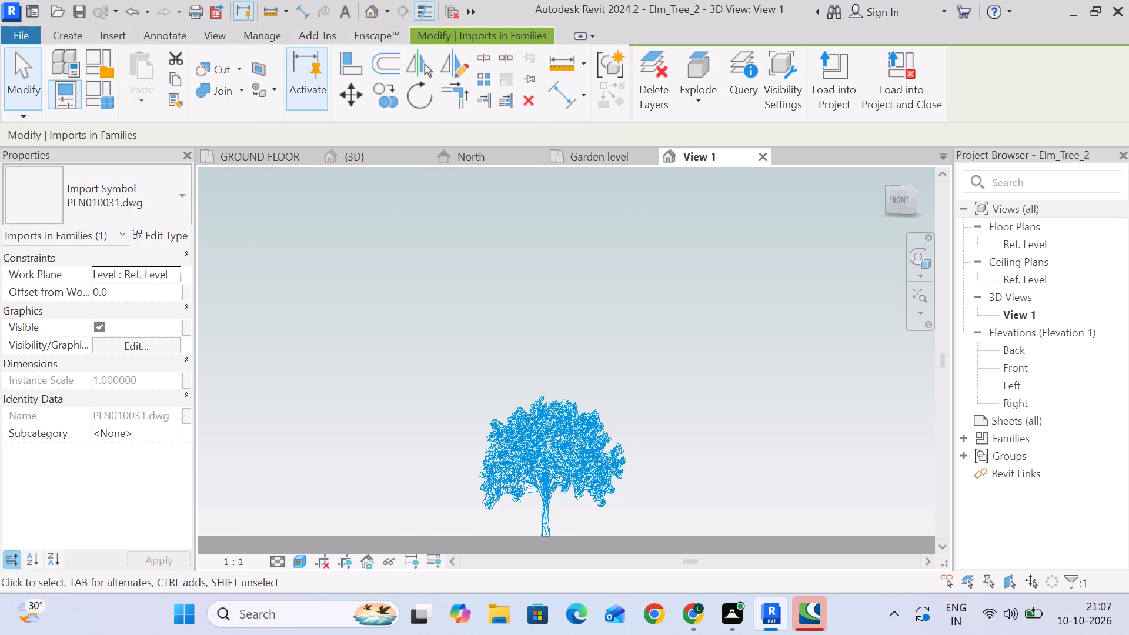
{"action": "left_click", "coordinate": [840, 64]}
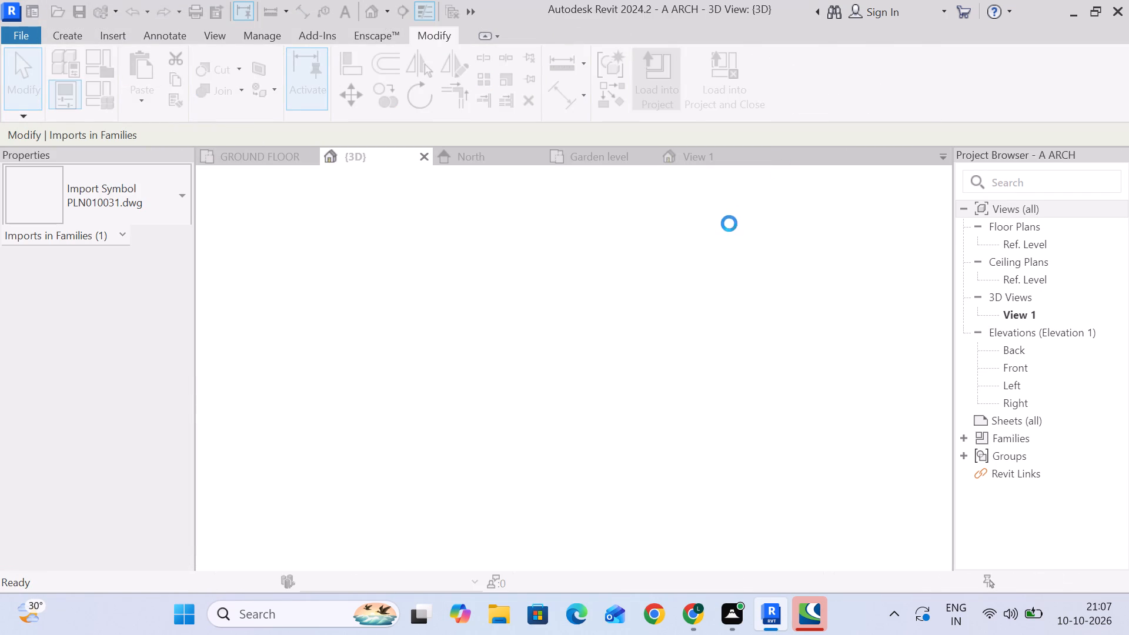
{"action": "left_click", "coordinate": [653, 248]}
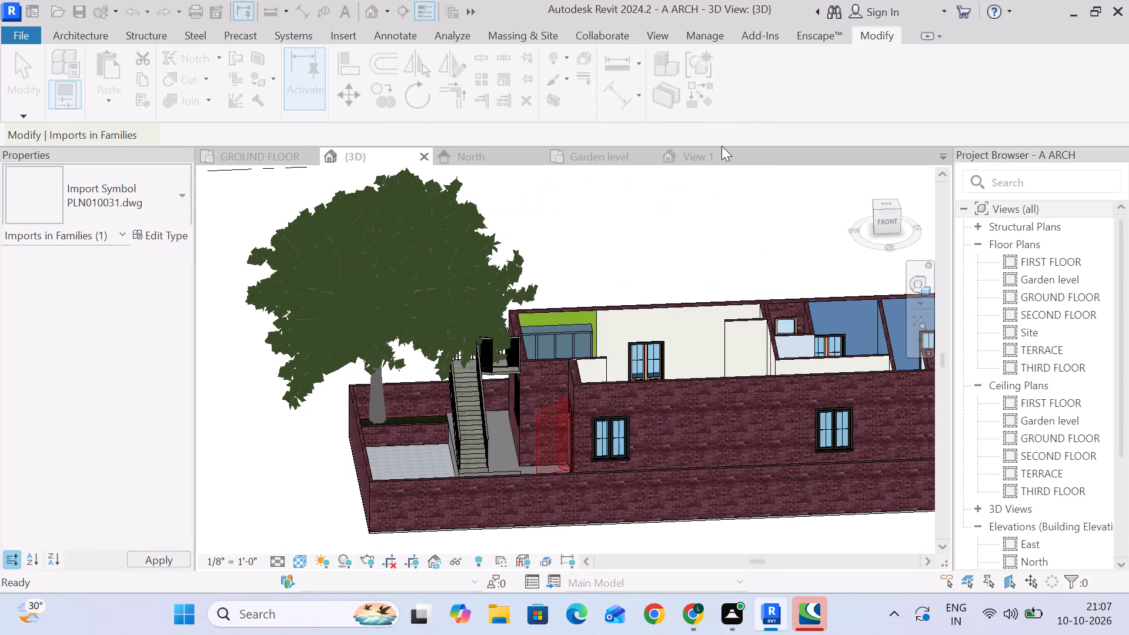
Close the Elm_Tree_2 family without saving its changes.
{"action": "left_click", "coordinate": [759, 153]}
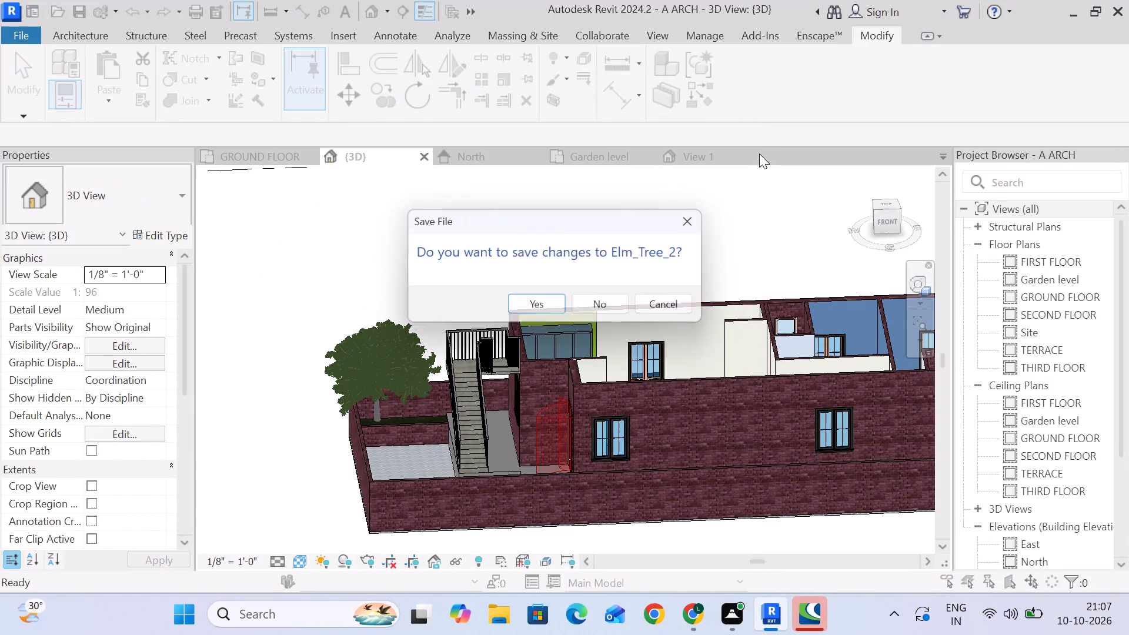
{"action": "left_click", "coordinate": [612, 299]}
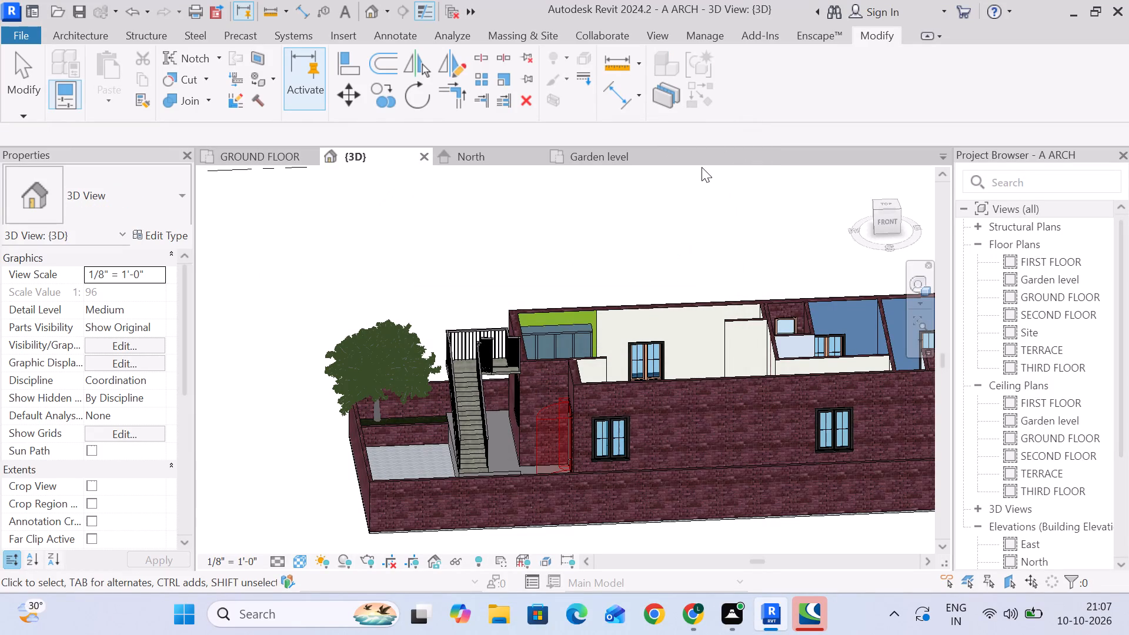
Examine the rescaled elm tree, garden strip, parking floor, stair and entrance steps from several angles in the 3D view.
{"action": "scroll", "coordinate": [520, 333], "scroll_direction": "down", "scroll_amount": 1}
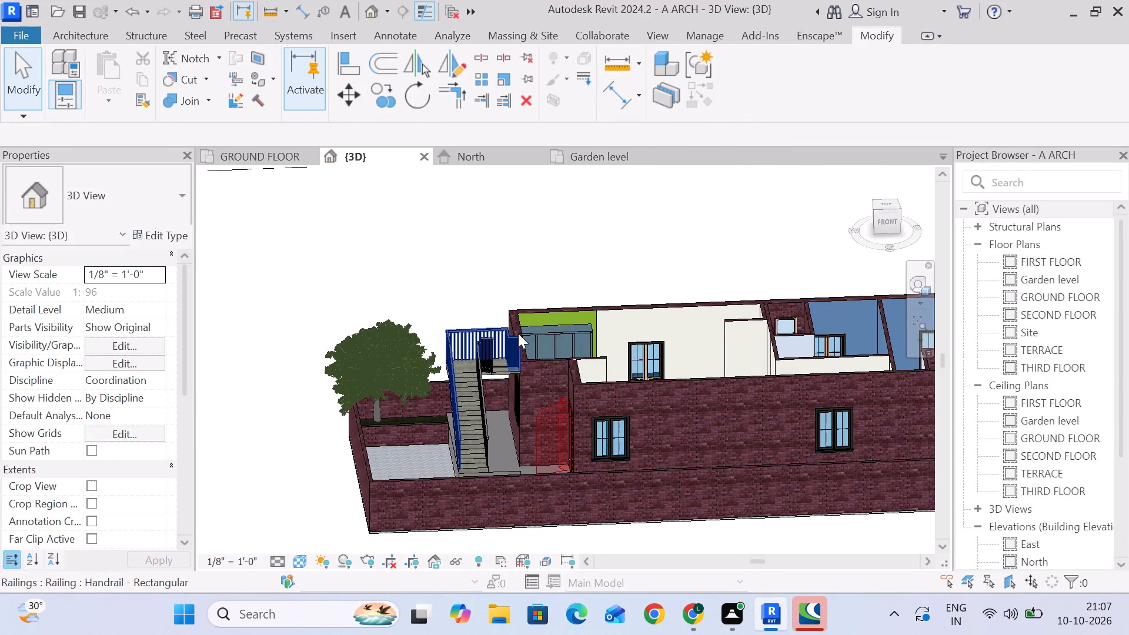
{"action": "middle_click_drag", "start_coordinate": [491, 345], "coordinate": [571, 340], "text": "shift"}
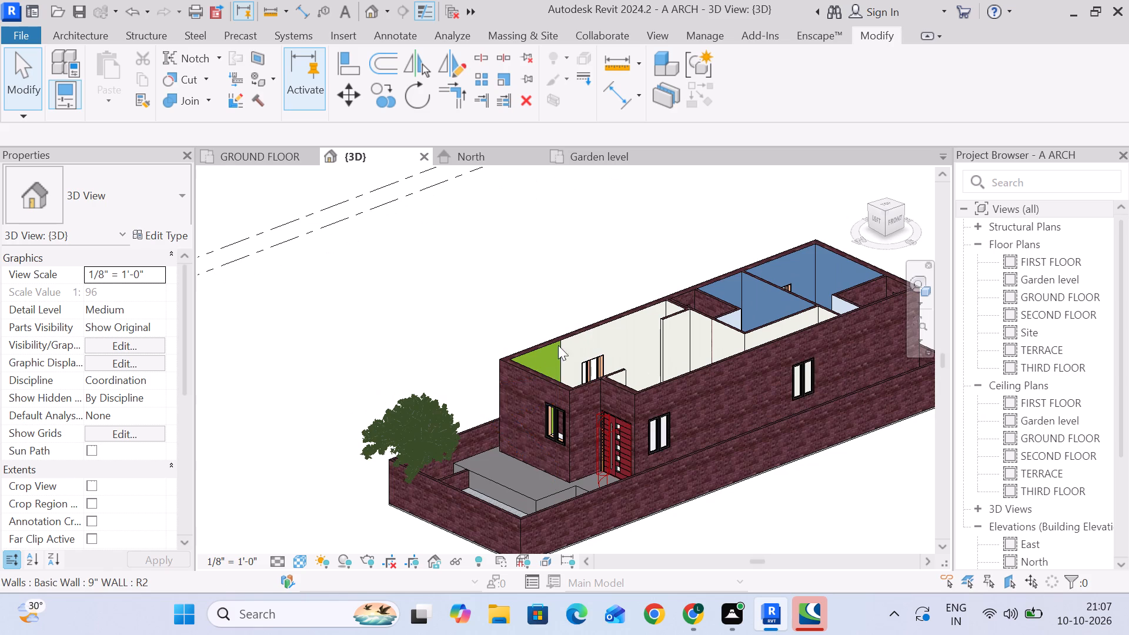
{"action": "scroll", "coordinate": [465, 436], "scroll_direction": "up", "scroll_amount": 4}
{"action": "middle_click_drag", "start_coordinate": [509, 484], "coordinate": [455, 389]}
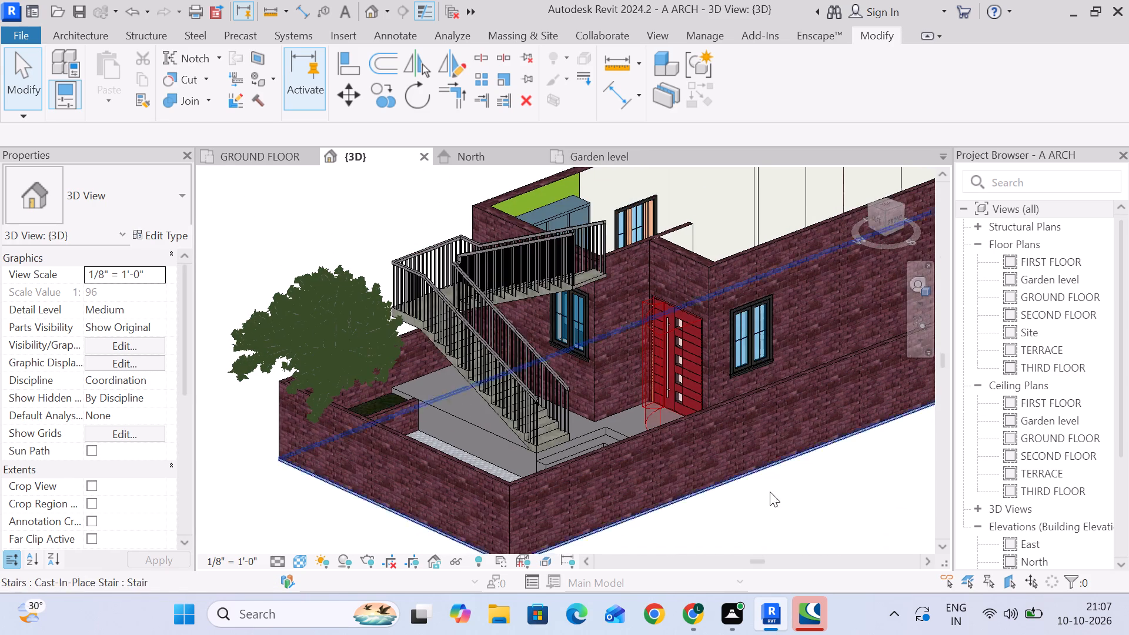
{"action": "middle_click_drag", "start_coordinate": [804, 492], "coordinate": [735, 490]}
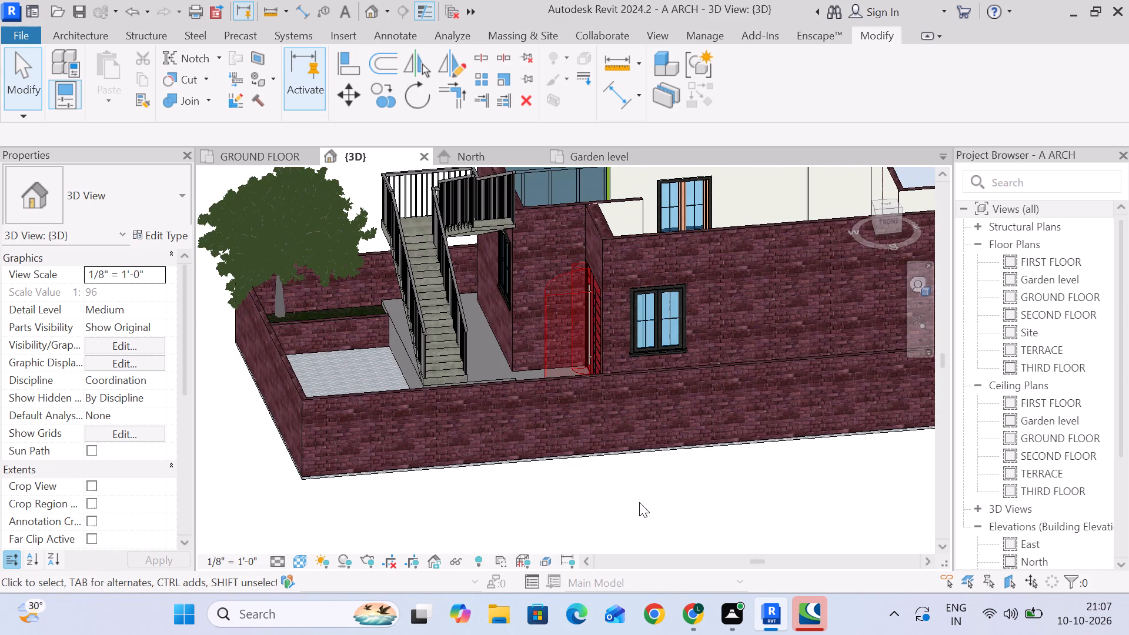
{"action": "middle_click_drag", "start_coordinate": [639, 502], "coordinate": [650, 402]}
{"action": "middle_click_drag", "start_coordinate": [644, 429], "coordinate": [668, 477]}
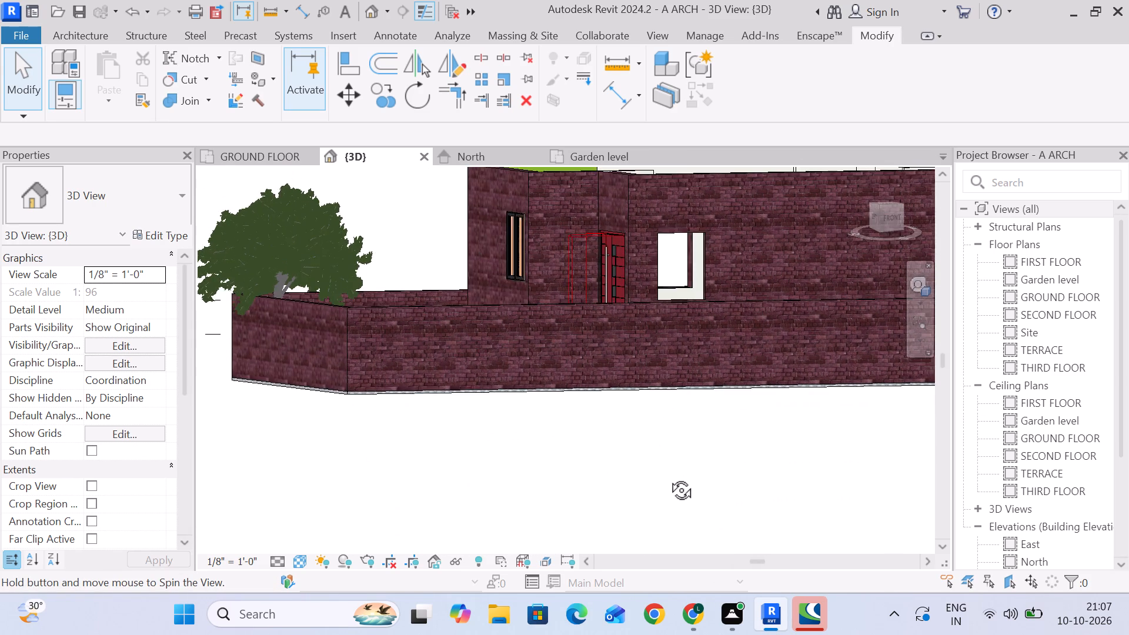
{"action": "middle_click_drag", "start_coordinate": [668, 477], "coordinate": [617, 497]}
{"action": "middle_click_drag", "start_coordinate": [553, 483], "coordinate": [593, 532]}
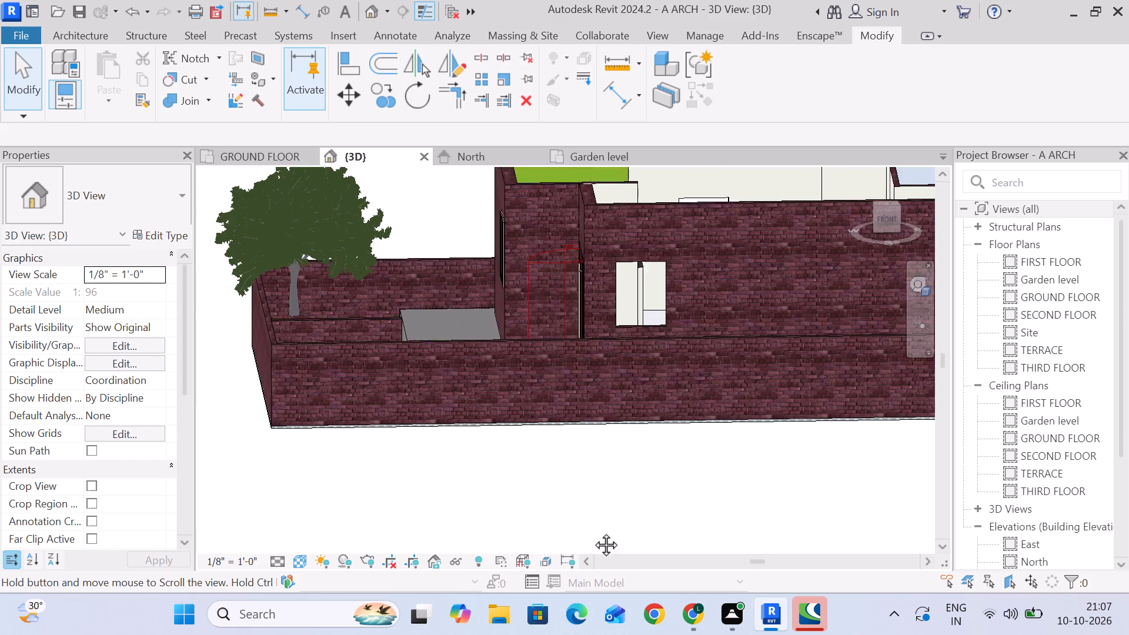
{"action": "middle_click_drag", "start_coordinate": [593, 532], "coordinate": [615, 557]}
{"action": "middle_click_drag", "start_coordinate": [621, 540], "coordinate": [594, 601]}
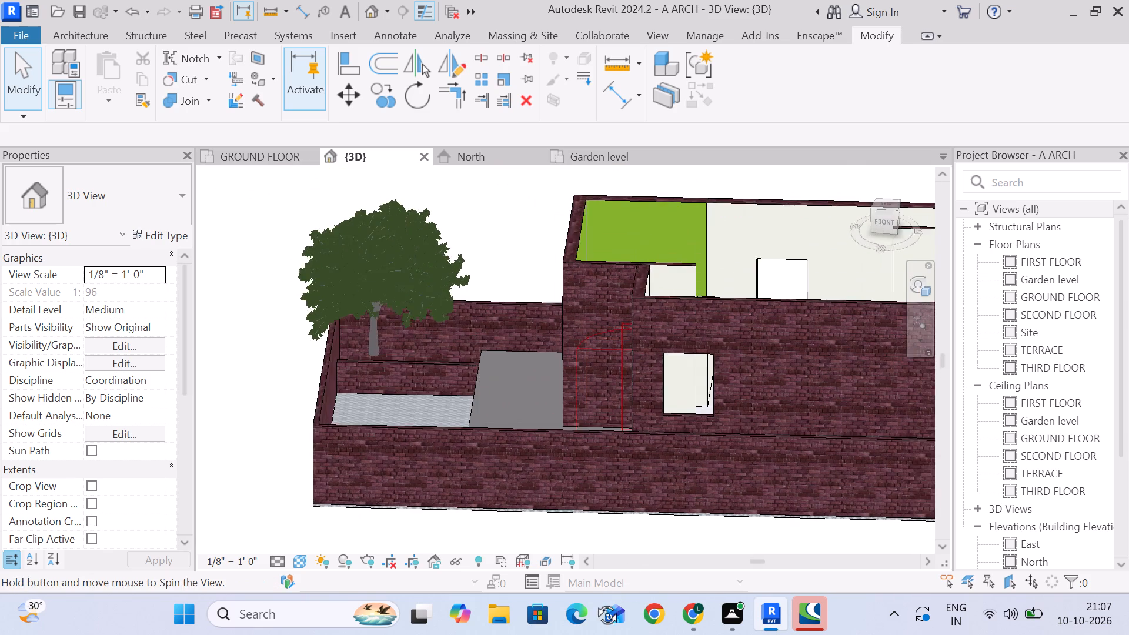
{"action": "middle_click_drag", "start_coordinate": [594, 601], "coordinate": [588, 611]}
{"action": "middle_click_drag", "start_coordinate": [486, 463], "coordinate": [541, 470]}
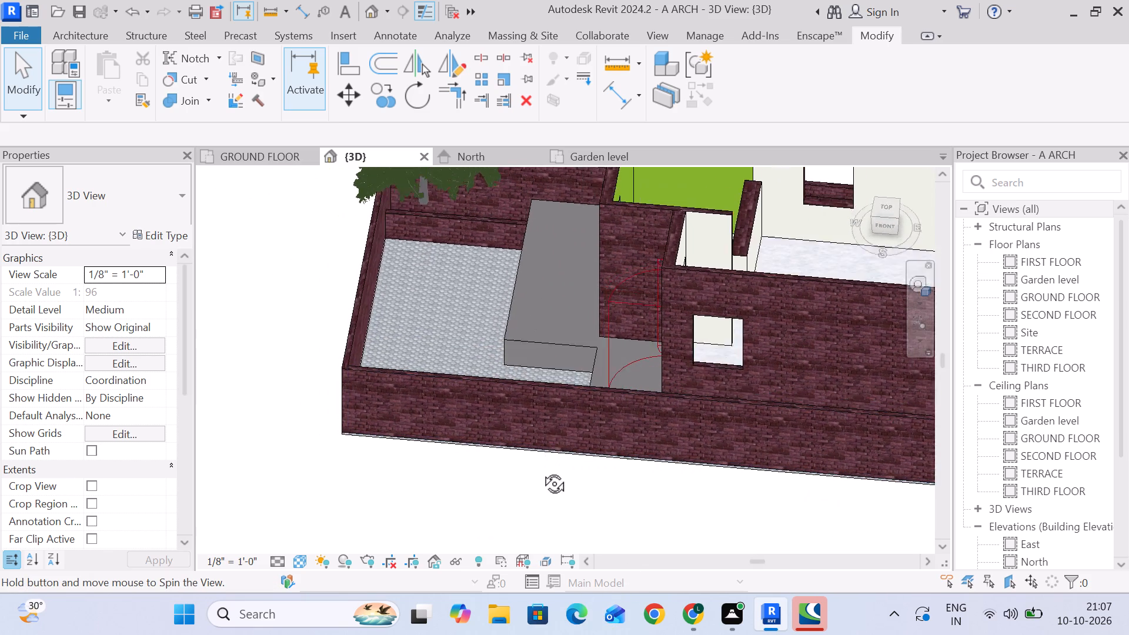
{"action": "middle_click_drag", "start_coordinate": [541, 470], "coordinate": [572, 487]}
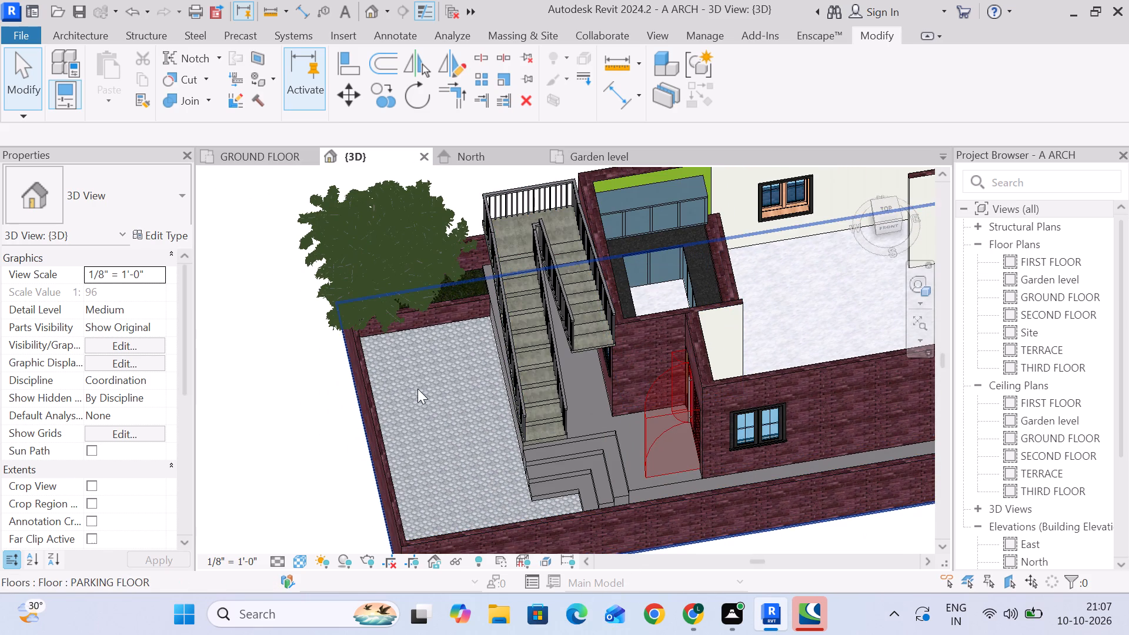
Examine the parking floor, stair, entrance steps, elm tree and whole house from several angles in the 3D view.
{"action": "left_click", "coordinate": [276, 390]}
{"action": "middle_click_drag", "start_coordinate": [465, 394], "coordinate": [465, 355]}
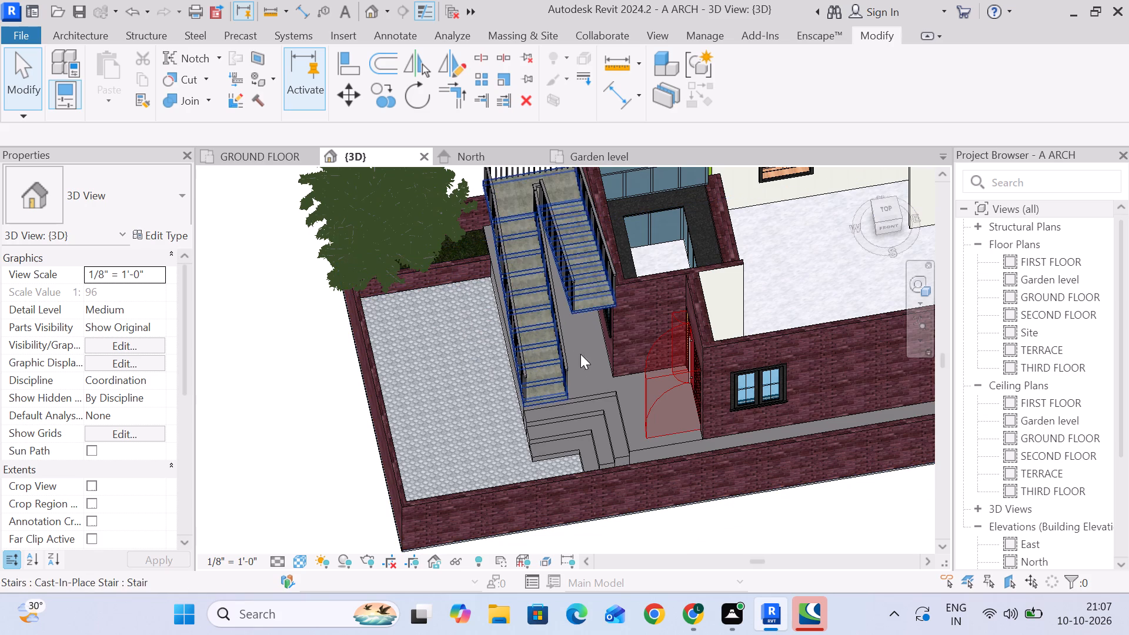
{"action": "scroll", "coordinate": [420, 358], "scroll_direction": "down", "scroll_amount": 1}
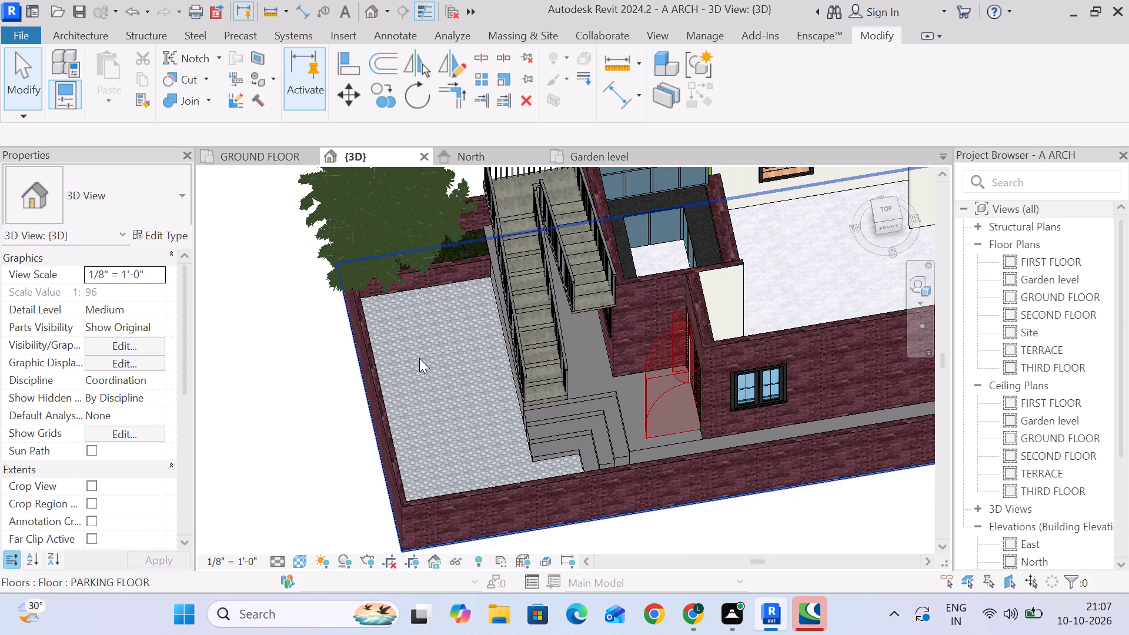
{"action": "middle_click_drag", "start_coordinate": [419, 358], "coordinate": [345, 359]}
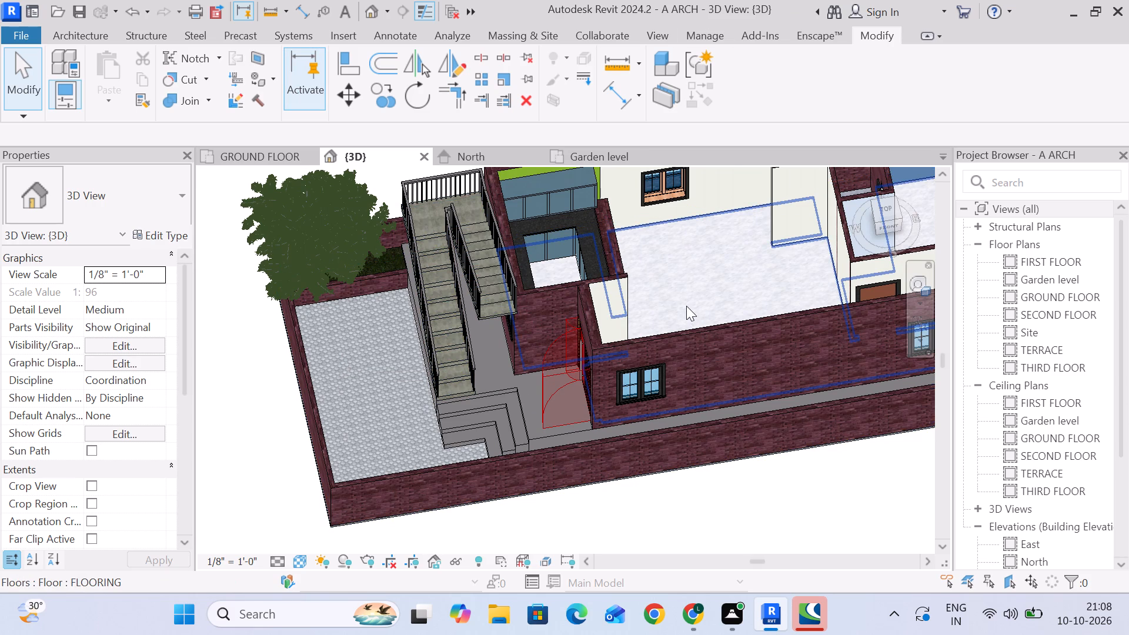
{"action": "scroll", "coordinate": [721, 303], "scroll_direction": "down", "scroll_amount": 2}
{"action": "middle_click_drag", "start_coordinate": [724, 293], "coordinate": [646, 327]}
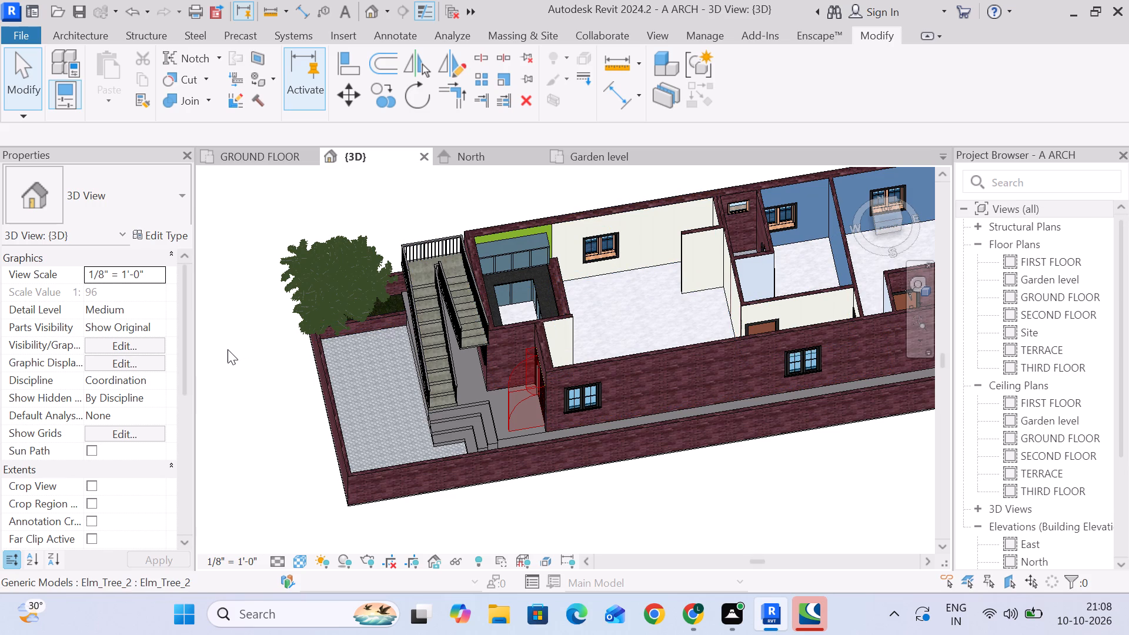
{"action": "scroll", "coordinate": [228, 349], "scroll_direction": "down", "scroll_amount": 2}
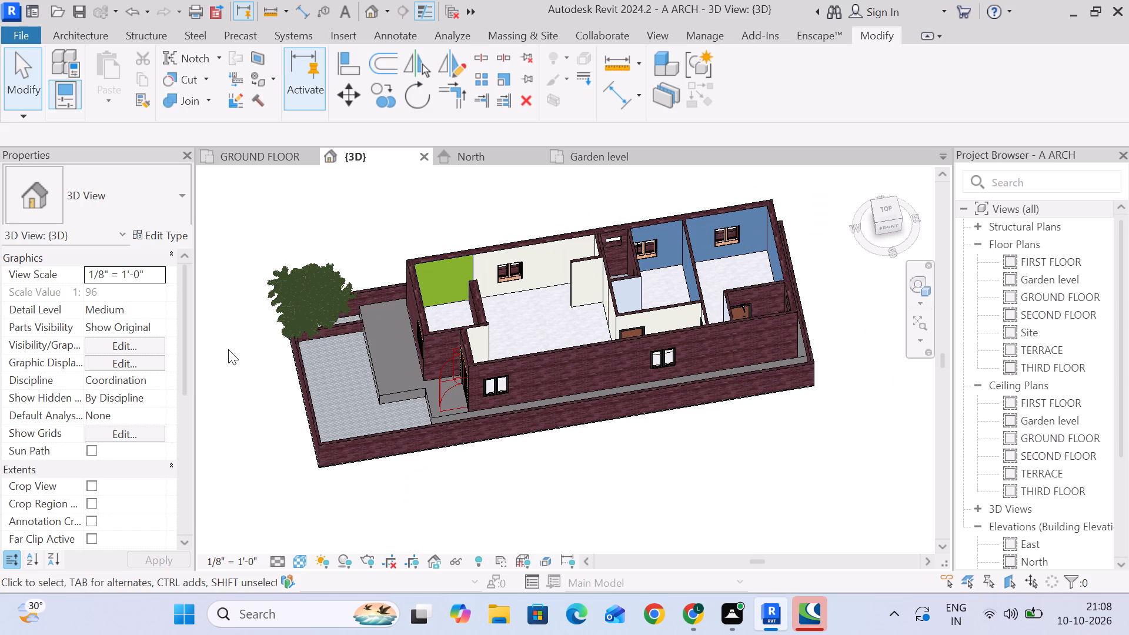
{"action": "middle_click_drag", "start_coordinate": [239, 352], "coordinate": [296, 432], "text": "shift"}
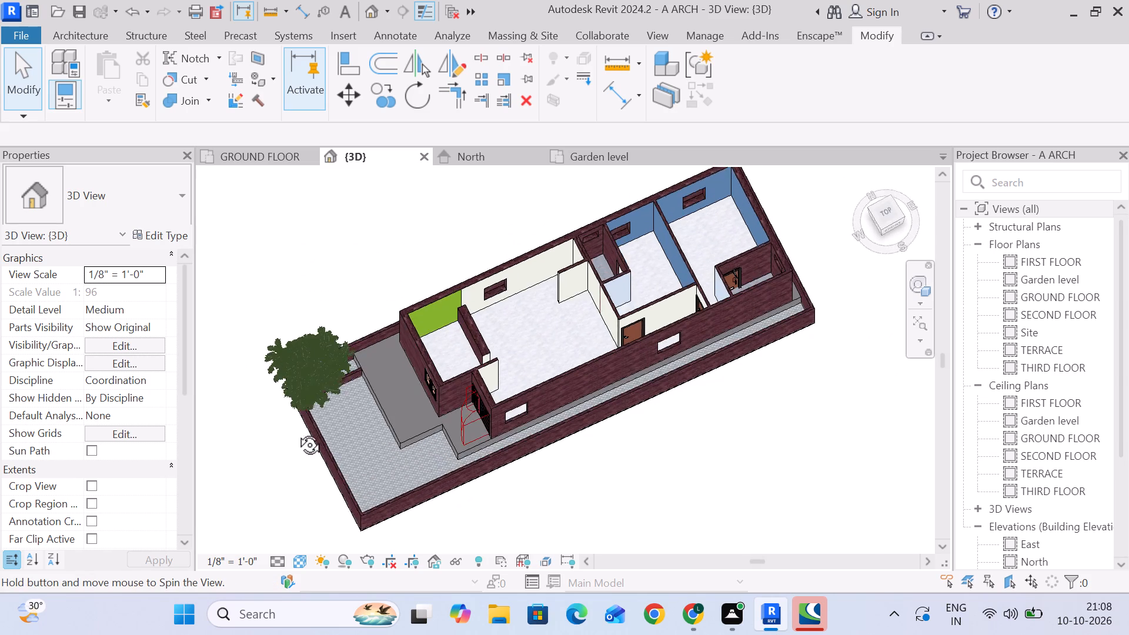
{"action": "middle_click_drag", "start_coordinate": [296, 432], "coordinate": [309, 304], "text": "shift"}
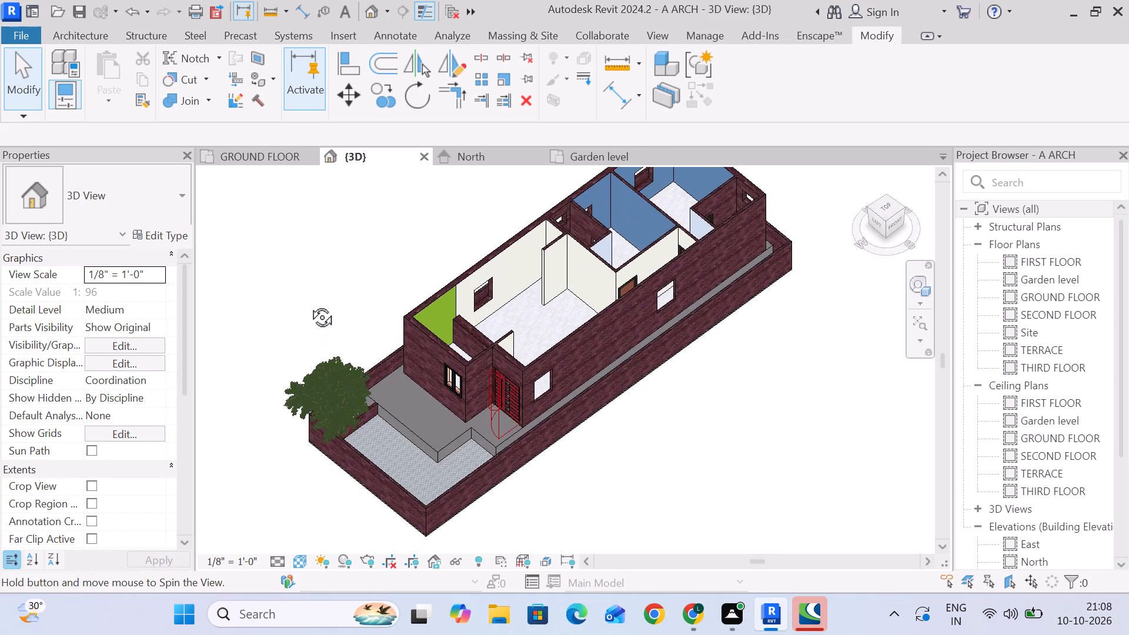
{"action": "middle_click_drag", "start_coordinate": [309, 304], "coordinate": [287, 265], "text": "shift"}
{"action": "middle_click_drag", "start_coordinate": [551, 453], "coordinate": [539, 400]}
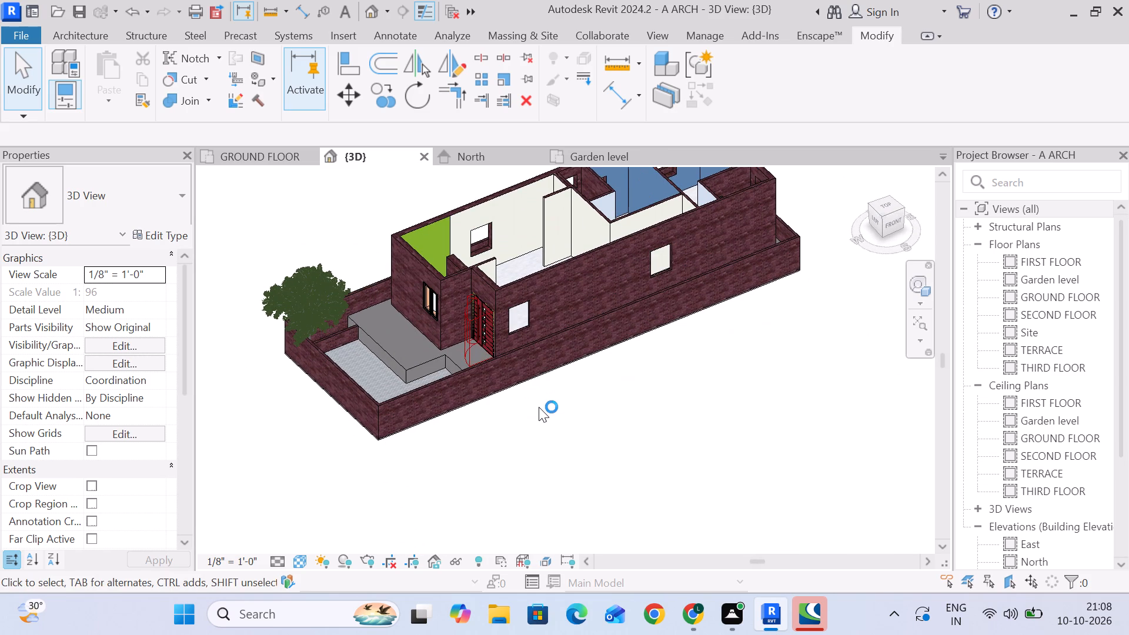
{"action": "left_click", "coordinate": [588, 449]}
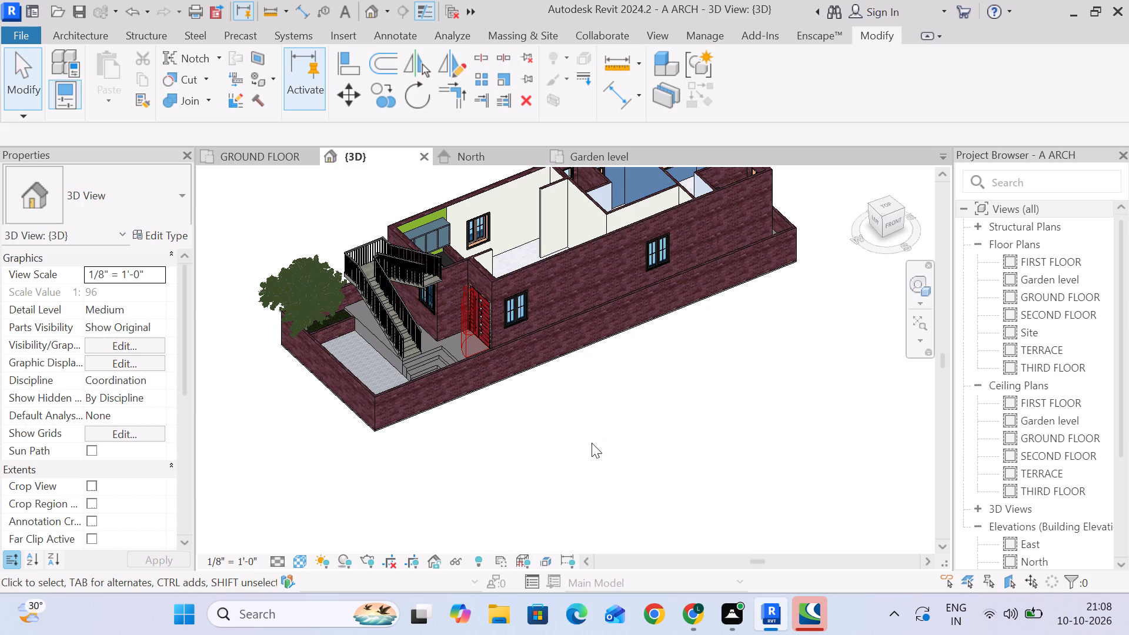
Set the 3D view's visual style to Shaded.
{"action": "left_click", "coordinate": [307, 558]}
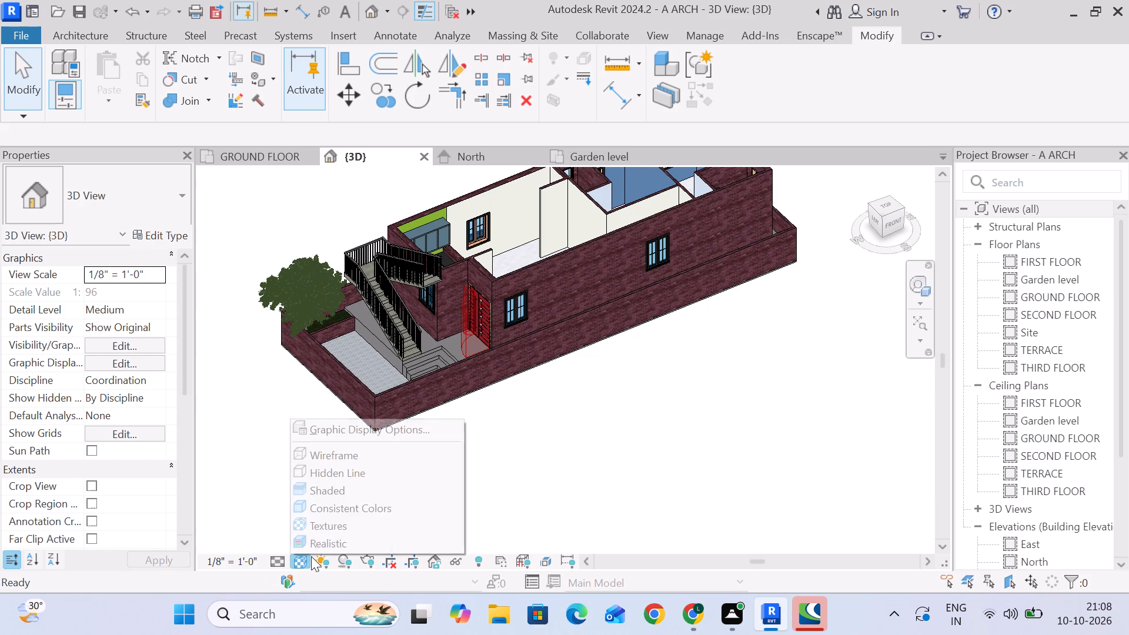
{"action": "left_click", "coordinate": [338, 496]}
{"action": "left_click", "coordinate": [594, 466]}
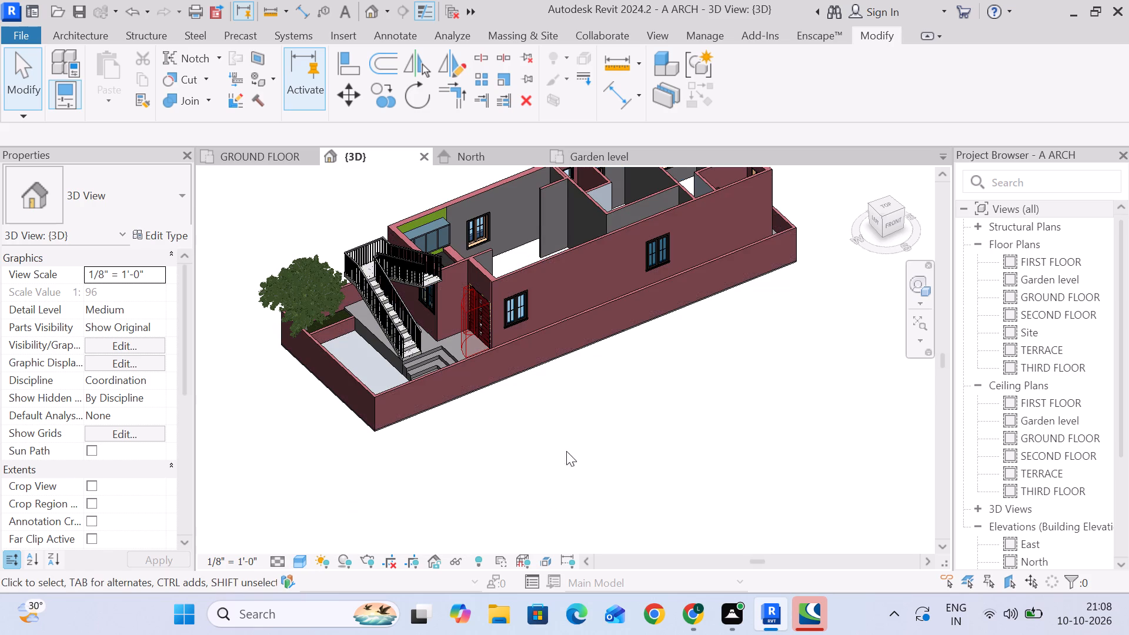
Examine the shaded exterior of the house, including the elm tree, stair, entrance steps and boundary walls.
{"action": "middle_click_drag", "start_coordinate": [570, 450], "coordinate": [594, 513]}
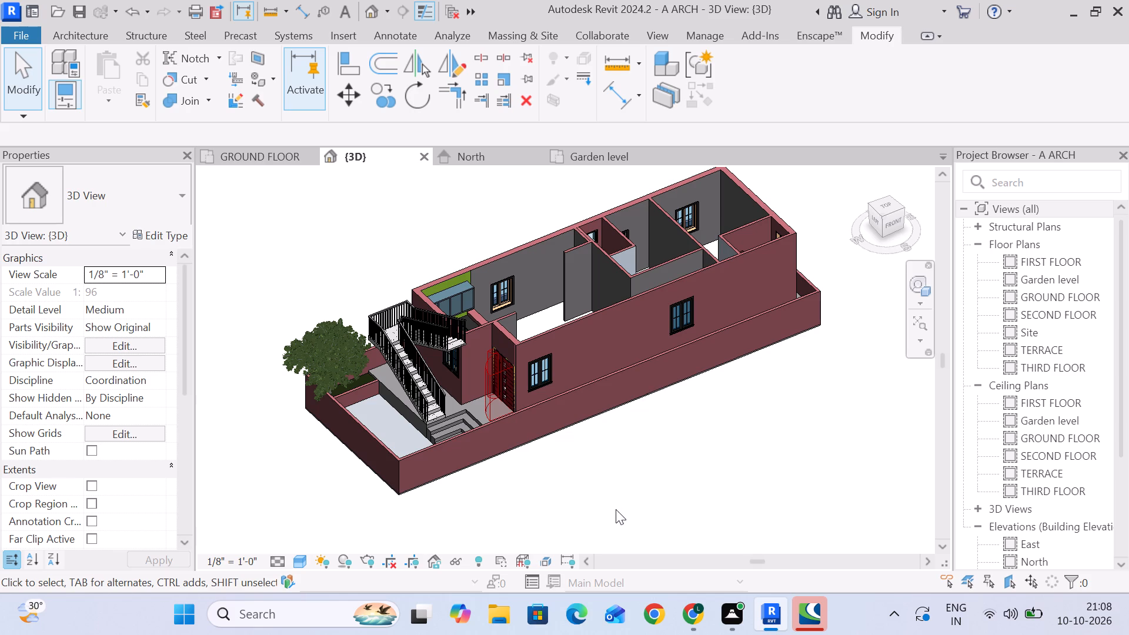
{"action": "middle_click_drag", "start_coordinate": [620, 512], "coordinate": [620, 485]}
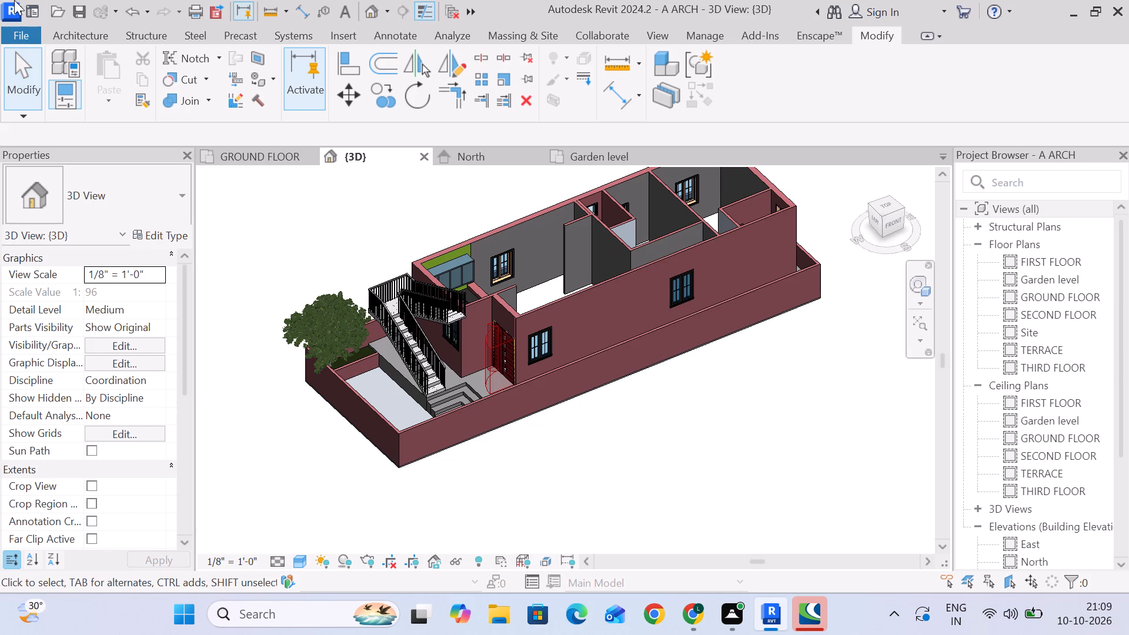
{"action": "scroll", "coordinate": [420, 367], "scroll_direction": "up", "scroll_amount": 3}
{"action": "middle_click_drag", "start_coordinate": [624, 393], "coordinate": [580, 362]}
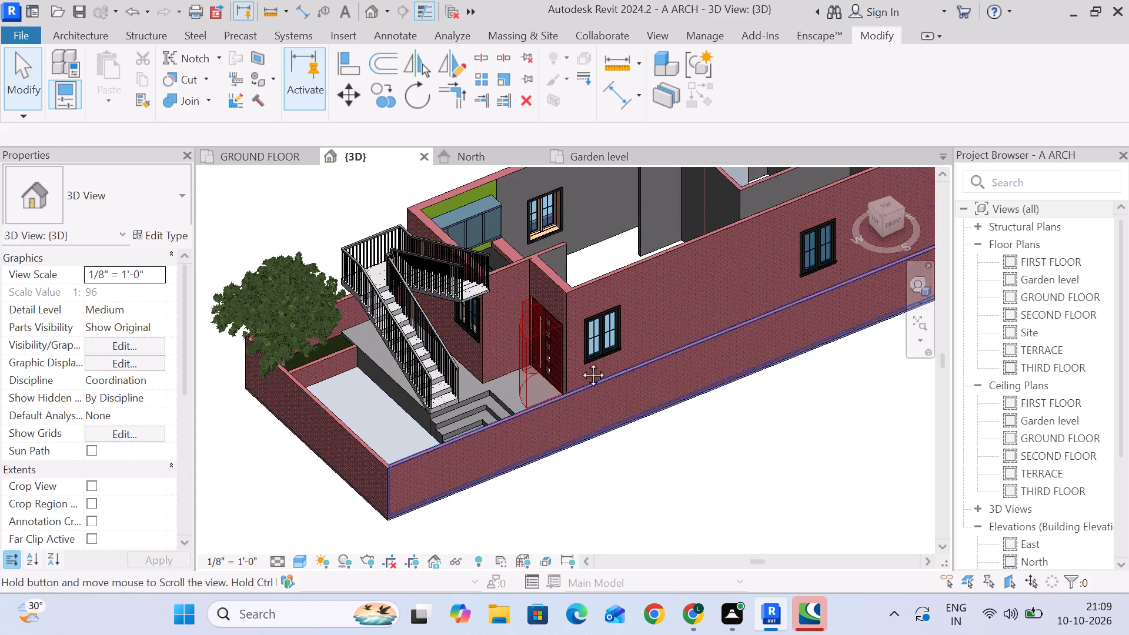
{"action": "middle_click_drag", "start_coordinate": [580, 362], "coordinate": [552, 347]}
{"action": "scroll", "coordinate": [536, 352], "scroll_direction": "down", "scroll_amount": 3}
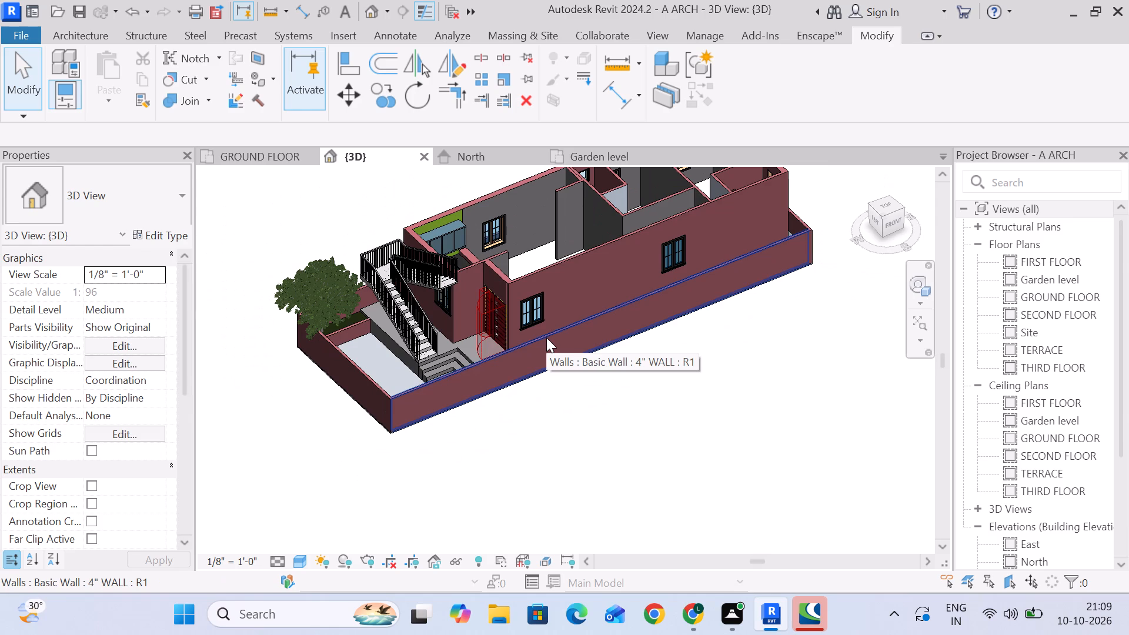
{"action": "middle_click_drag", "start_coordinate": [558, 349], "coordinate": [553, 327]}
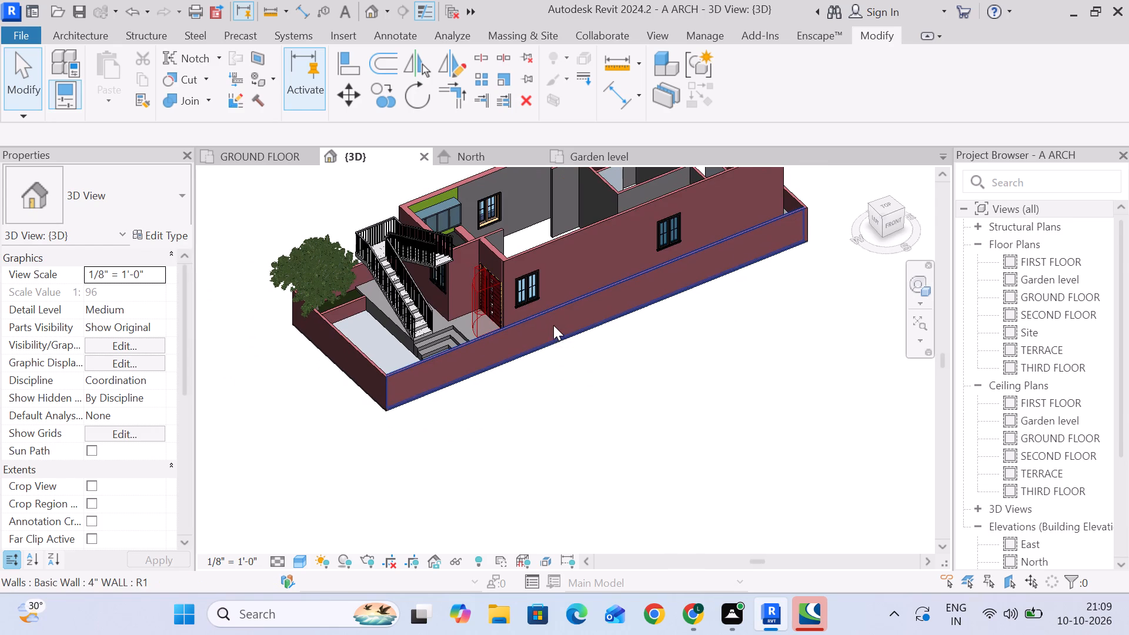
{"action": "scroll", "coordinate": [550, 326], "scroll_direction": "down", "scroll_amount": 2}
{"action": "middle_click_drag", "start_coordinate": [617, 381], "coordinate": [635, 425]}
{"action": "scroll", "coordinate": [454, 345], "scroll_direction": "up", "scroll_amount": 1}
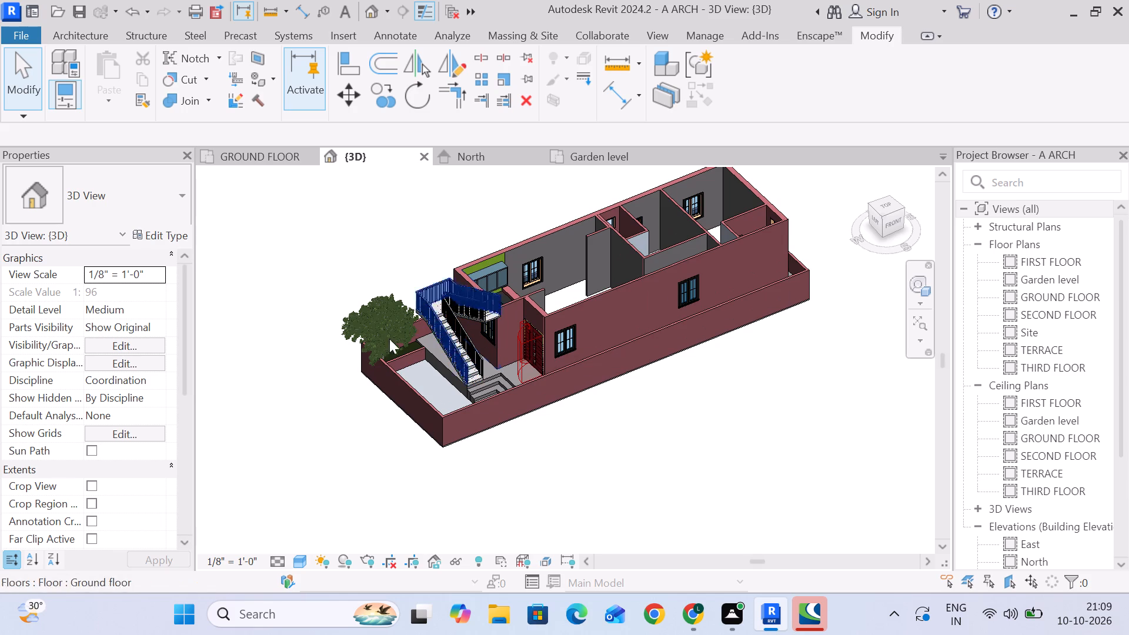
{"action": "middle_click_drag", "start_coordinate": [643, 431], "coordinate": [631, 417]}
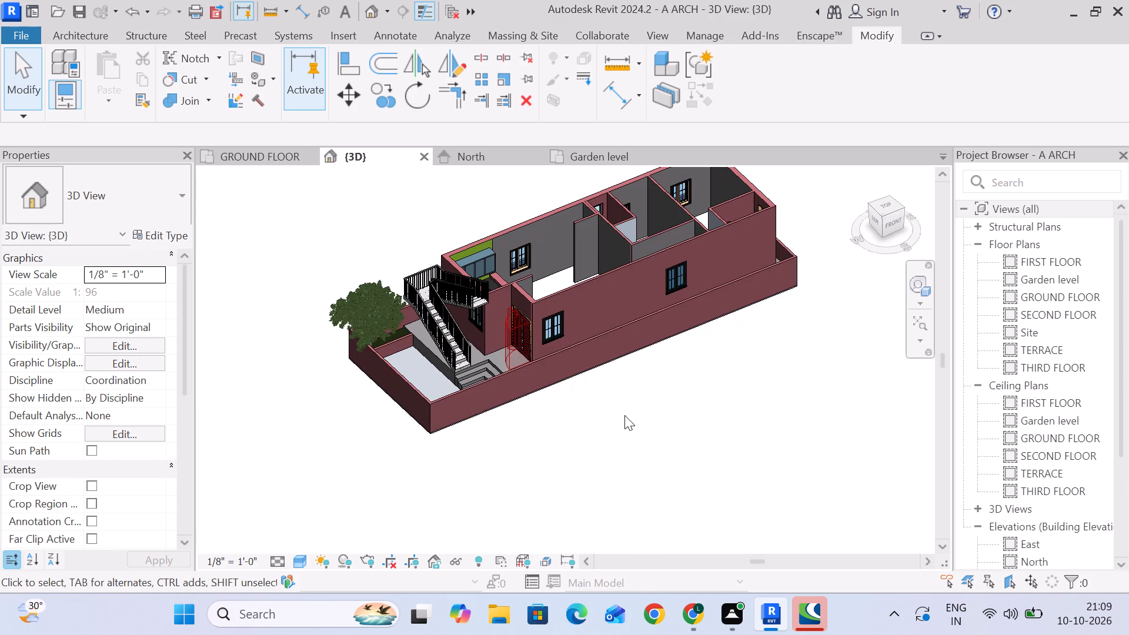
{"action": "middle_click", "coordinate": [567, 402]}
{"action": "scroll", "coordinate": [391, 325], "scroll_direction": "up", "scroll_amount": 3}
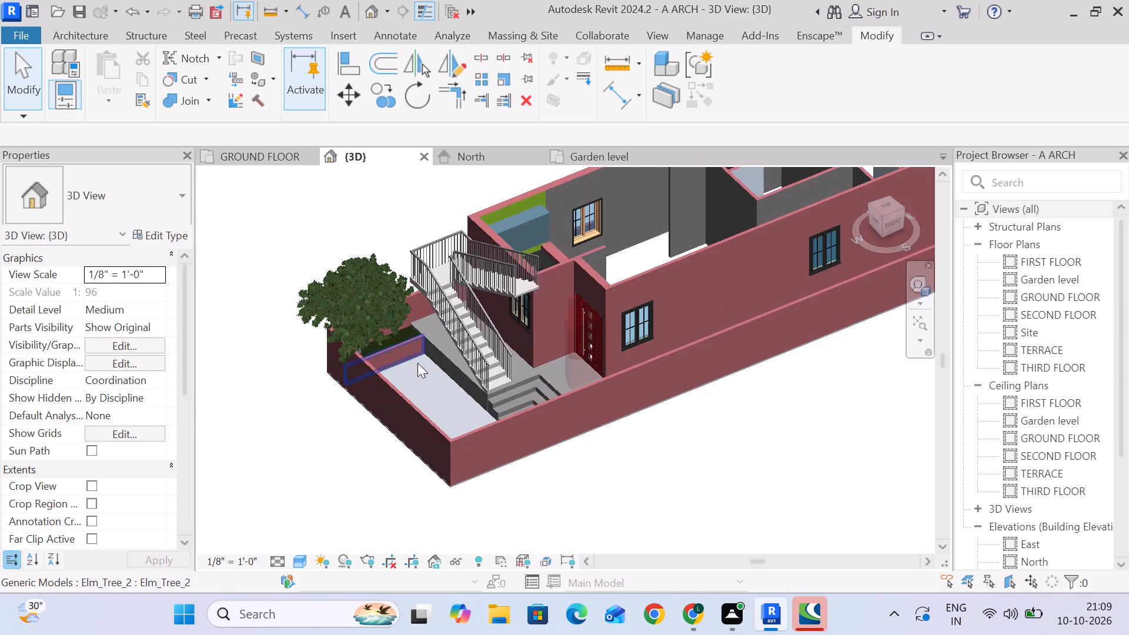
{"action": "middle_click_drag", "start_coordinate": [439, 396], "coordinate": [418, 383]}
{"action": "scroll", "coordinate": [423, 343], "scroll_direction": "up", "scroll_amount": 2}
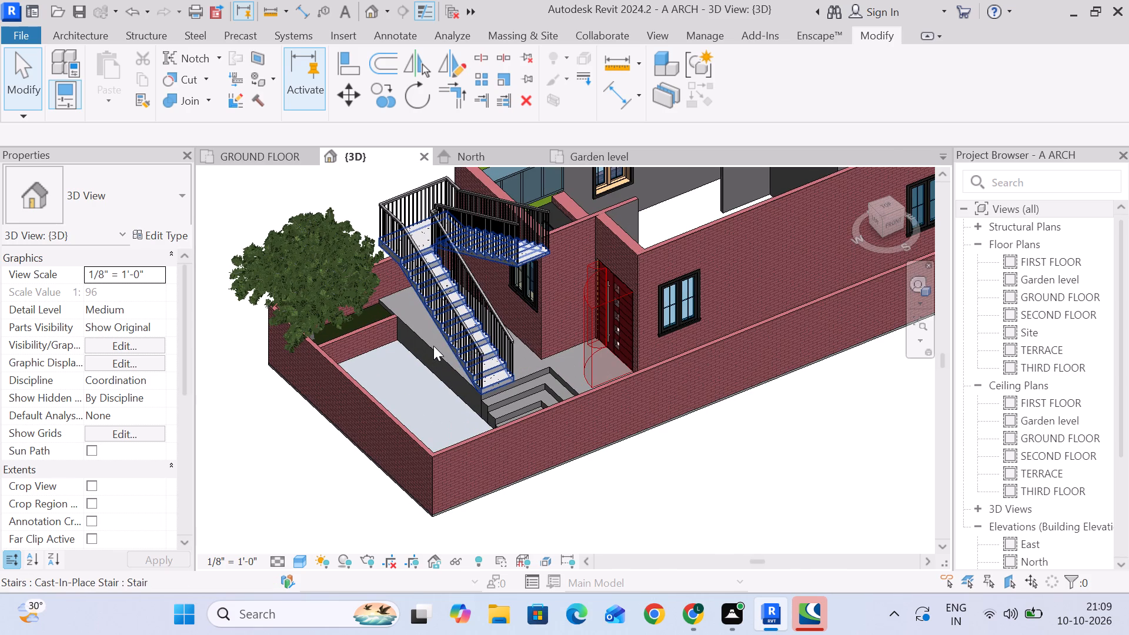
{"action": "scroll", "coordinate": [536, 333], "scroll_direction": "up", "scroll_amount": 1}
{"action": "middle_click_drag", "start_coordinate": [536, 333], "coordinate": [452, 385]}
{"action": "middle_click_drag", "start_coordinate": [599, 373], "coordinate": [446, 452]}
Examine the shaded interior rooms, partition walls, doors and windows at the rear of the house from above.
{"action": "scroll", "coordinate": [510, 409], "scroll_direction": "down", "scroll_amount": 5}
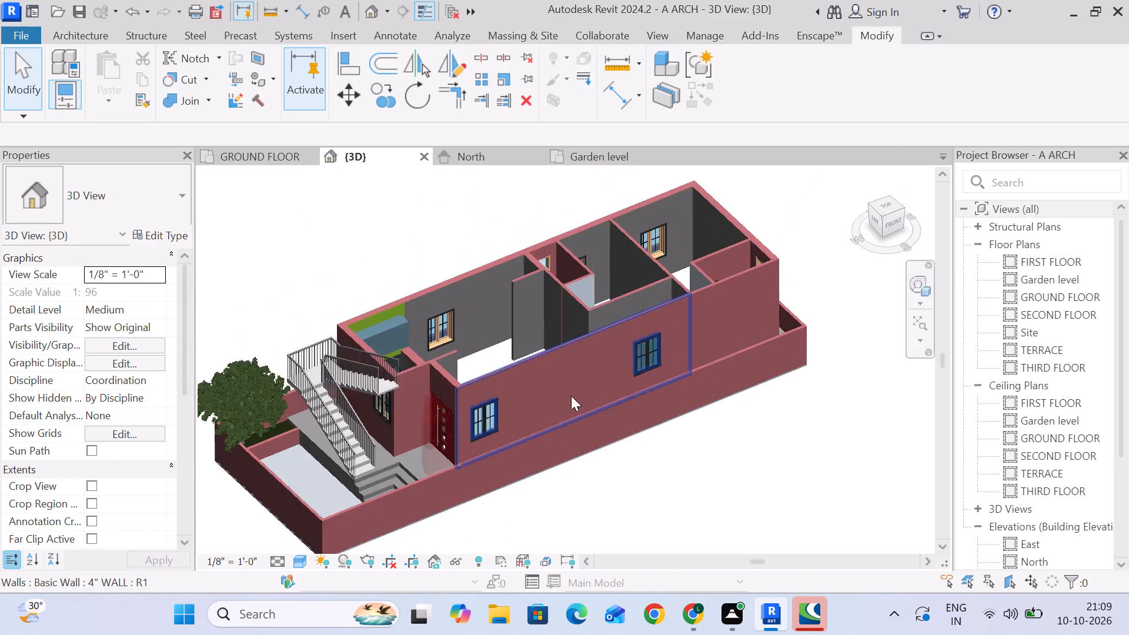
{"action": "middle_click_drag", "start_coordinate": [566, 396], "coordinate": [474, 465]}
{"action": "scroll", "coordinate": [486, 412], "scroll_direction": "up", "scroll_amount": 6}
{"action": "scroll", "coordinate": [438, 365], "scroll_direction": "up", "scroll_amount": 2}
{"action": "middle_click_drag", "start_coordinate": [594, 386], "coordinate": [532, 380]}
{"action": "scroll", "coordinate": [523, 397], "scroll_direction": "down", "scroll_amount": 2}
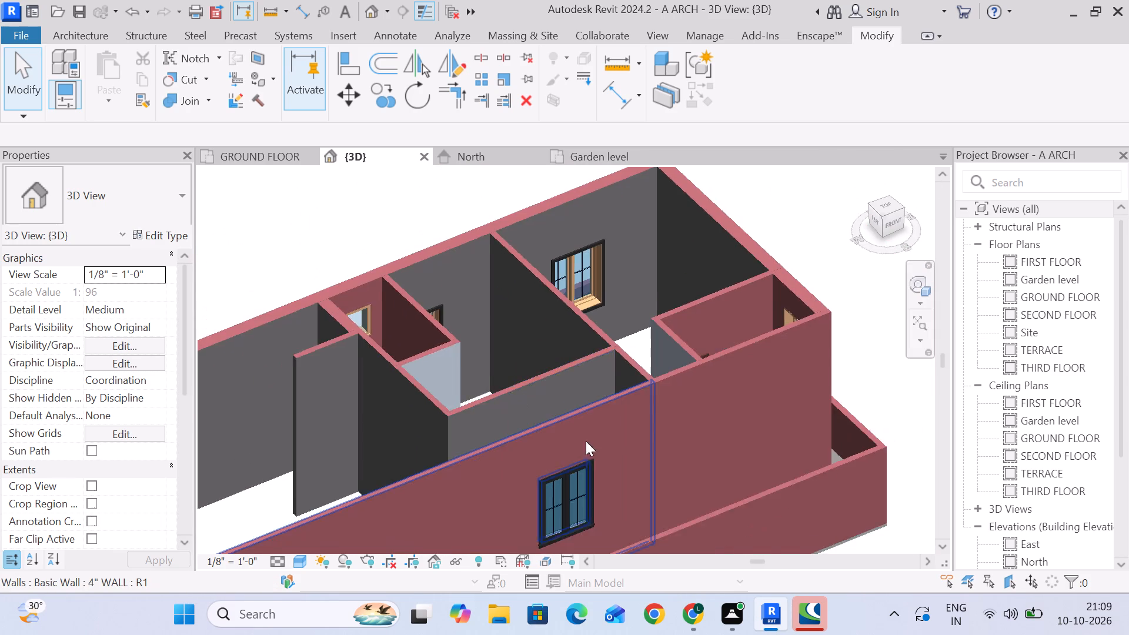
{"action": "middle_click_drag", "start_coordinate": [621, 400], "coordinate": [602, 355]}
{"action": "middle_click_drag", "start_coordinate": [602, 355], "coordinate": [525, 517]}
{"action": "middle_click_drag", "start_coordinate": [533, 507], "coordinate": [545, 329]}
Examine the rooms, toilets and doors in the GROUND FLOOR plan and compare them with the 3D view.
{"action": "left_click_drag", "start_coordinate": [259, 147], "coordinate": [259, 152]}
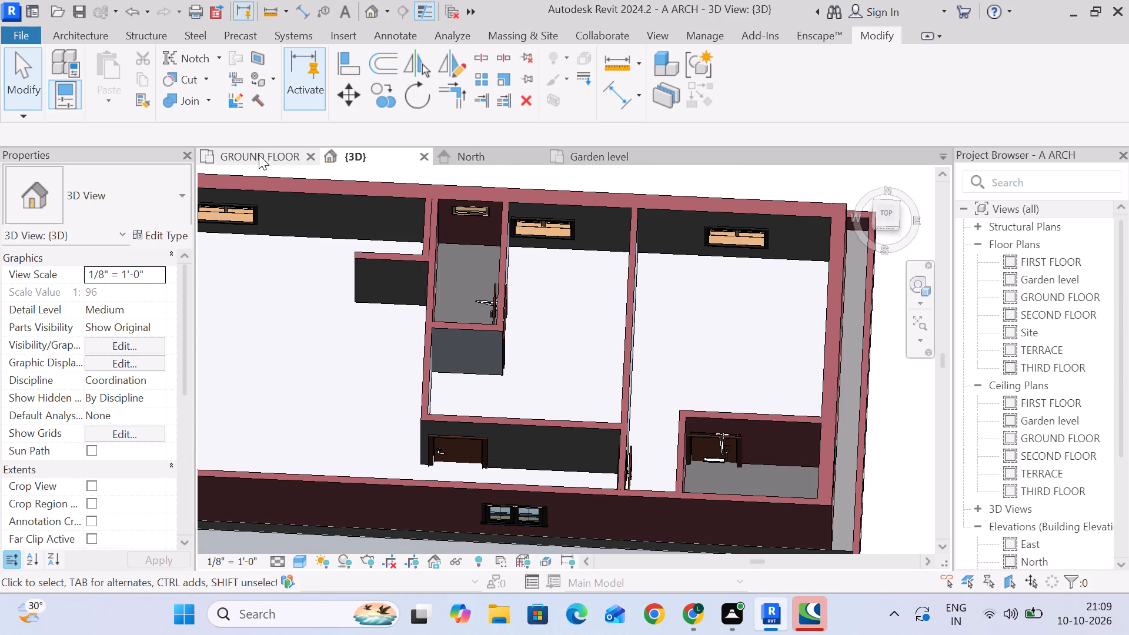
{"action": "left_click", "coordinate": [265, 158]}
{"action": "scroll", "coordinate": [579, 321], "scroll_direction": "down", "scroll_amount": 3}
{"action": "middle_click_drag", "start_coordinate": [738, 366], "coordinate": [525, 316]}
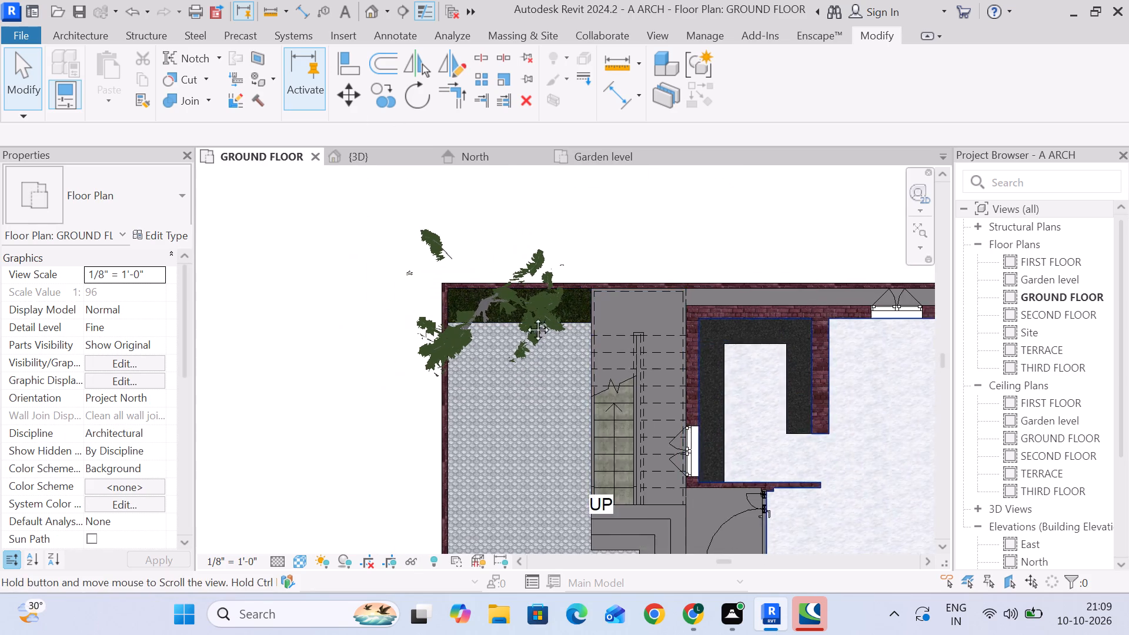
{"action": "middle_click_drag", "start_coordinate": [525, 316], "coordinate": [377, 295]}
{"action": "middle_click_drag", "start_coordinate": [632, 363], "coordinate": [544, 326]}
{"action": "scroll", "coordinate": [683, 297], "scroll_direction": "up", "scroll_amount": 3}
{"action": "scroll", "coordinate": [676, 291], "scroll_direction": "down", "scroll_amount": 3}
{"action": "middle_click_drag", "start_coordinate": [720, 340], "coordinate": [535, 317]}
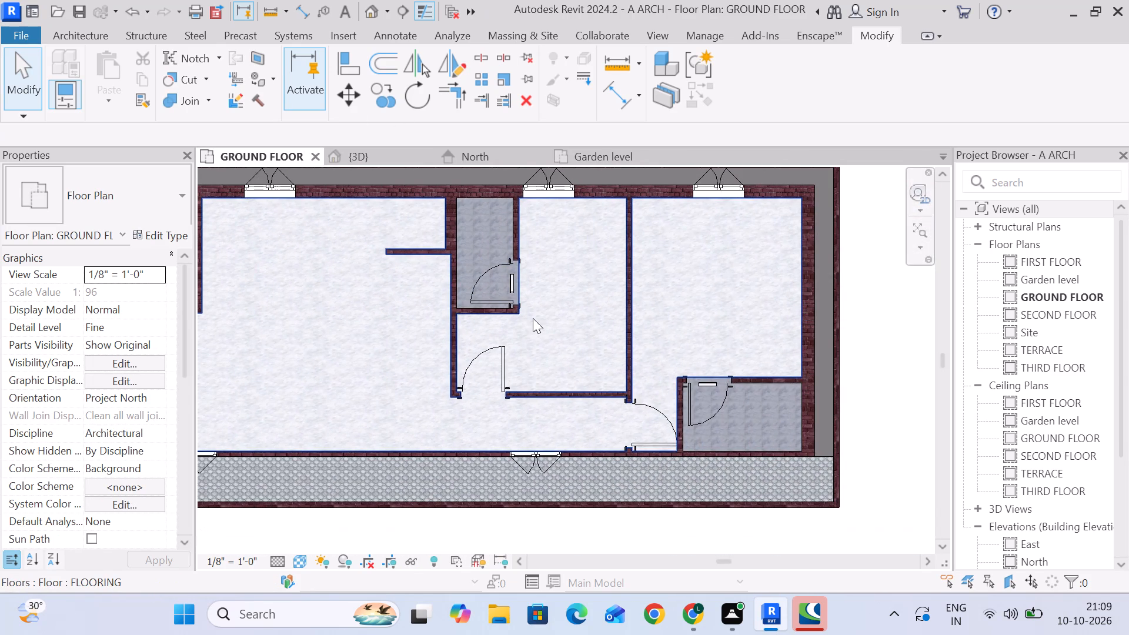
{"action": "scroll", "coordinate": [486, 271], "scroll_direction": "up", "scroll_amount": 5}
{"action": "middle_click_drag", "start_coordinate": [637, 308], "coordinate": [638, 372]}
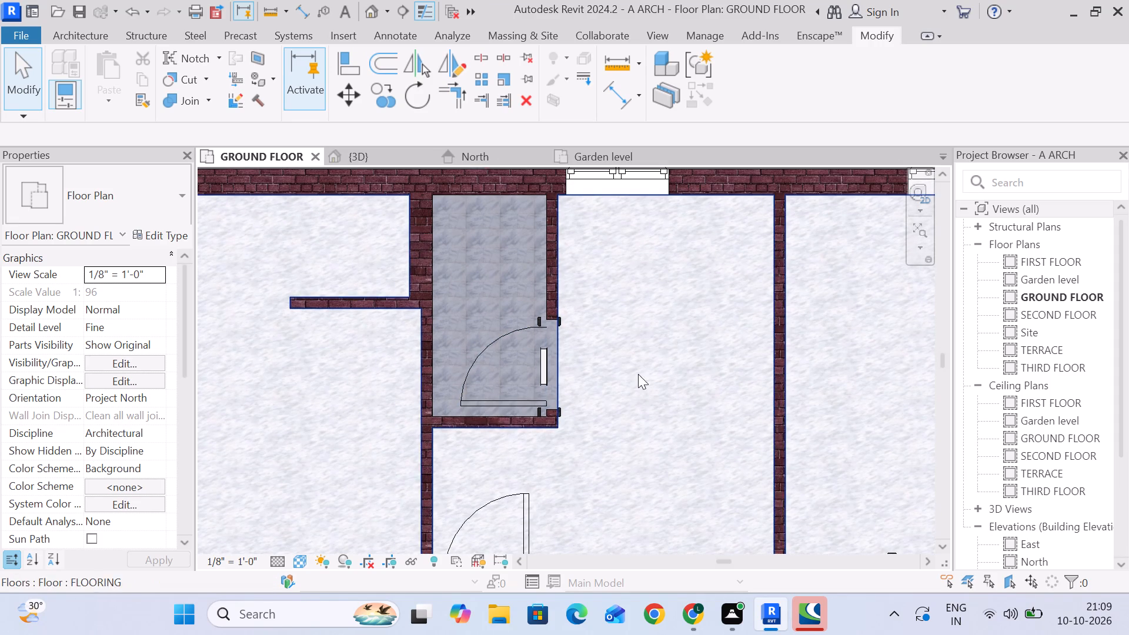
{"action": "left_click", "coordinate": [366, 156]}
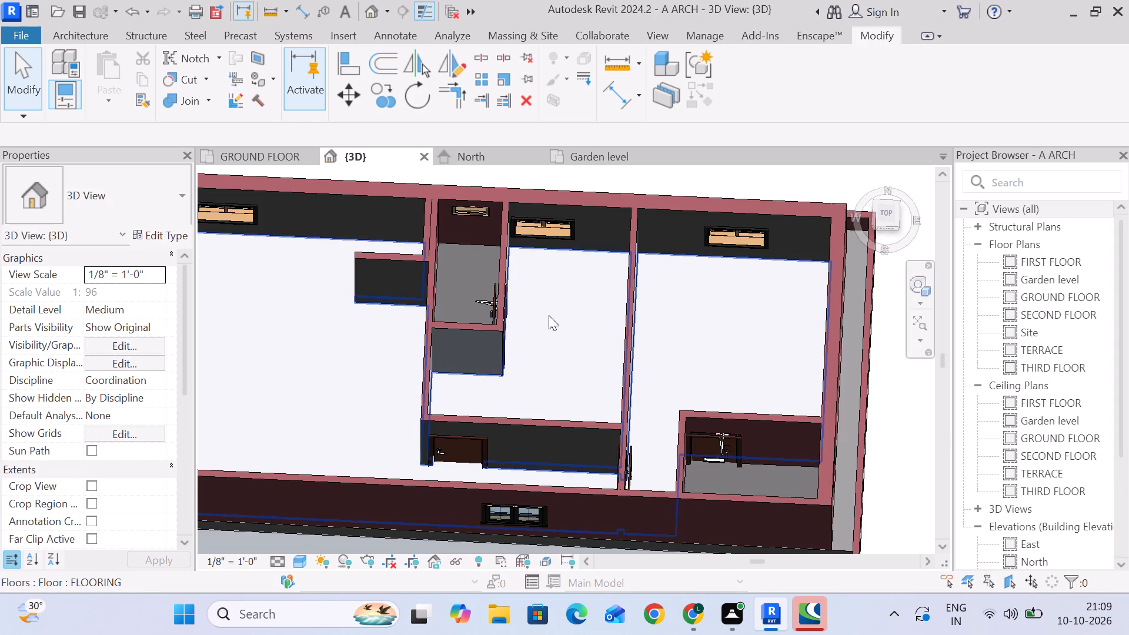
{"action": "middle_click_drag", "start_coordinate": [556, 317], "coordinate": [633, 281]}
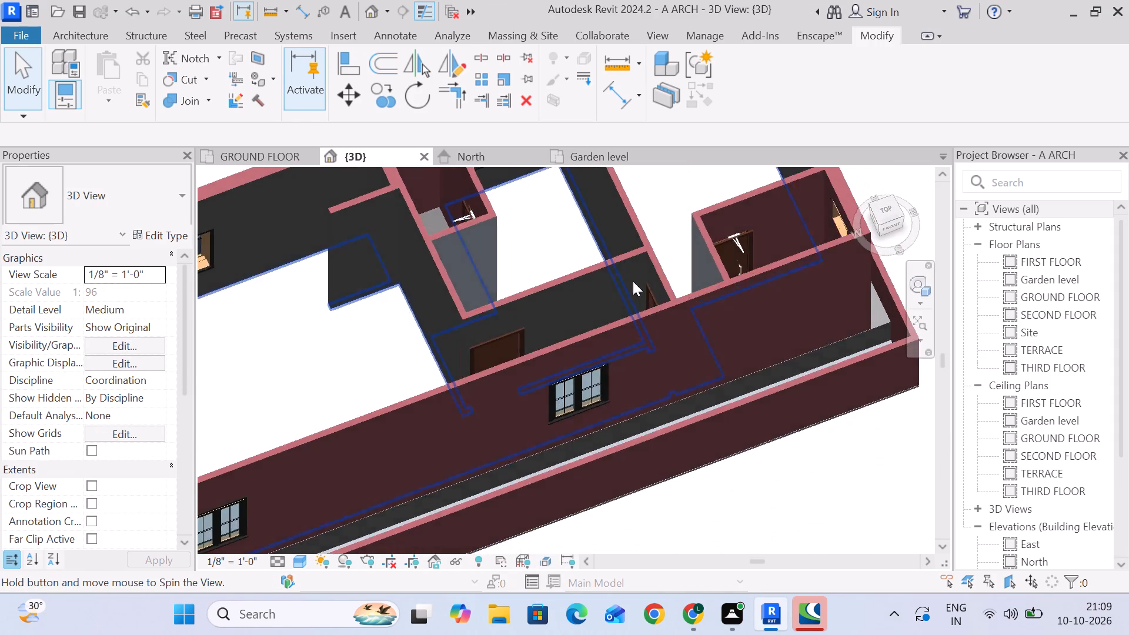
{"action": "middle_click_drag", "start_coordinate": [633, 281], "coordinate": [633, 282]}
{"action": "middle_click_drag", "start_coordinate": [622, 257], "coordinate": [647, 471]}
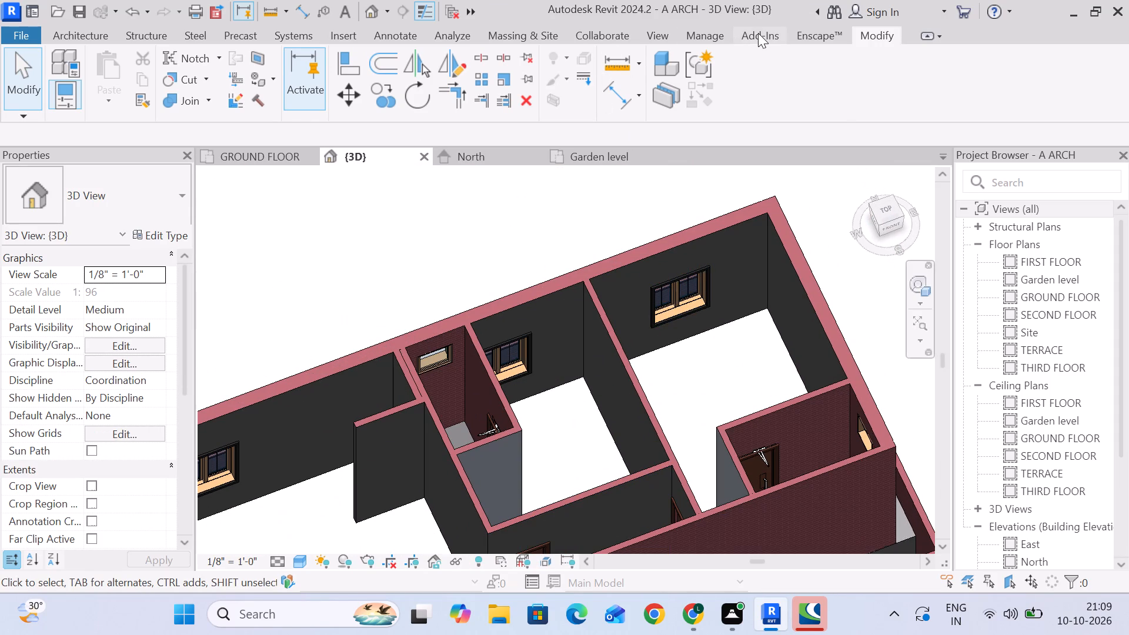
Examine the project materials list and the appearance asset libraries for a material to use.
{"action": "left_click", "coordinate": [697, 33]}
{"action": "left_click", "coordinate": [71, 69]}
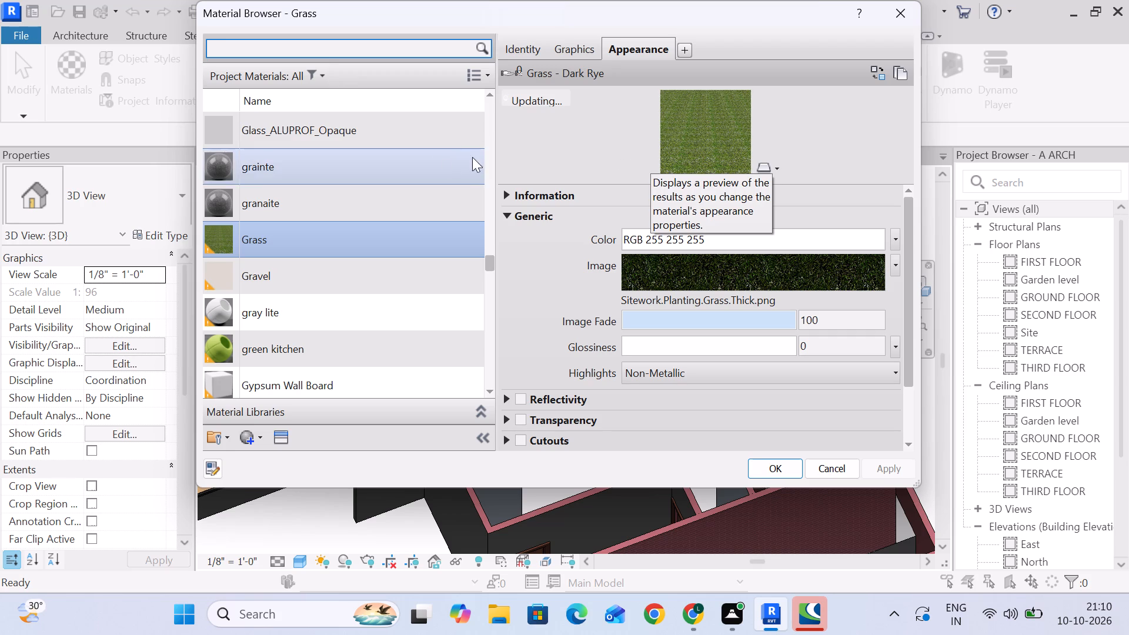
{"action": "scroll", "coordinate": [326, 260], "scroll_direction": "down", "scroll_amount": 2}
{"action": "scroll", "coordinate": [326, 262], "scroll_direction": "up", "scroll_amount": 3}
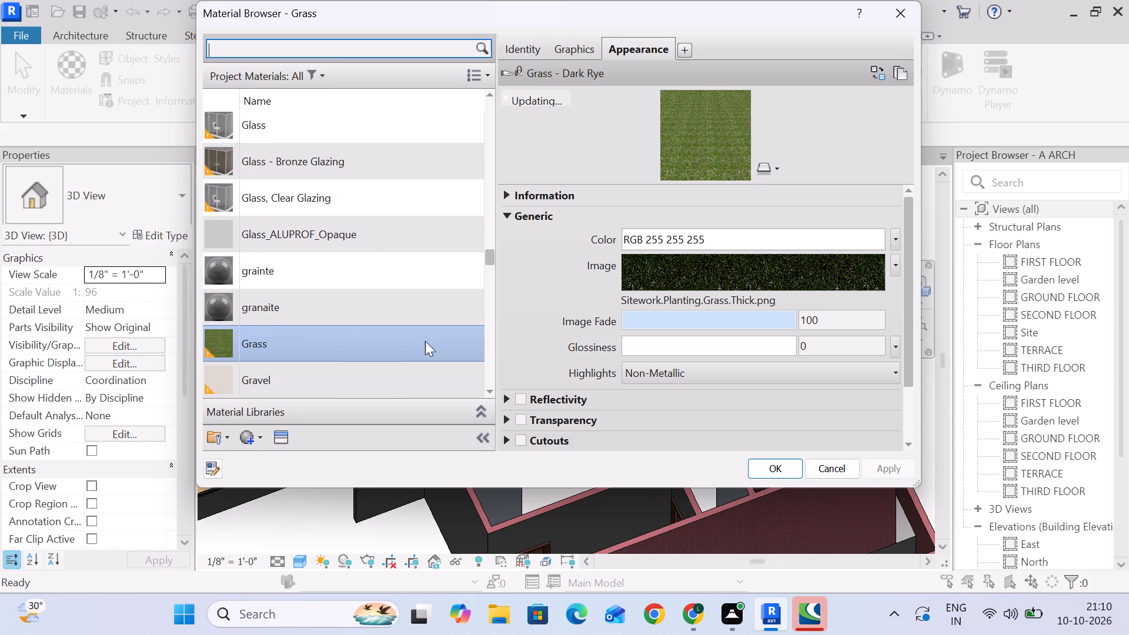
{"action": "left_click", "coordinate": [280, 439]}
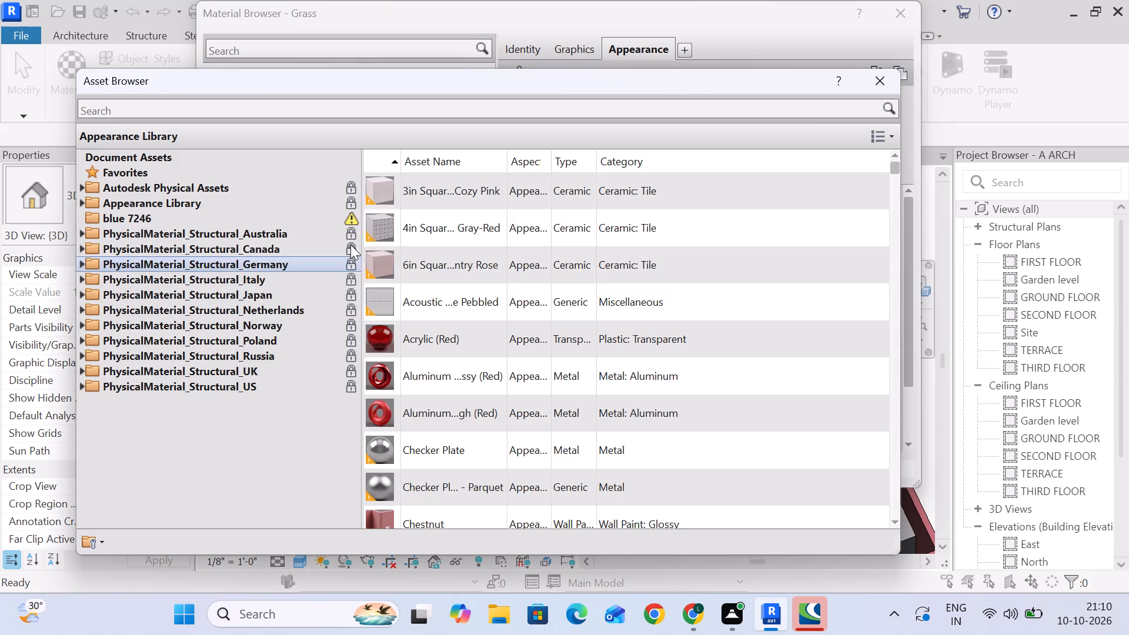
{"action": "left_click", "coordinate": [886, 83]}
{"action": "scroll", "coordinate": [319, 276], "scroll_direction": "down", "scroll_amount": 5}
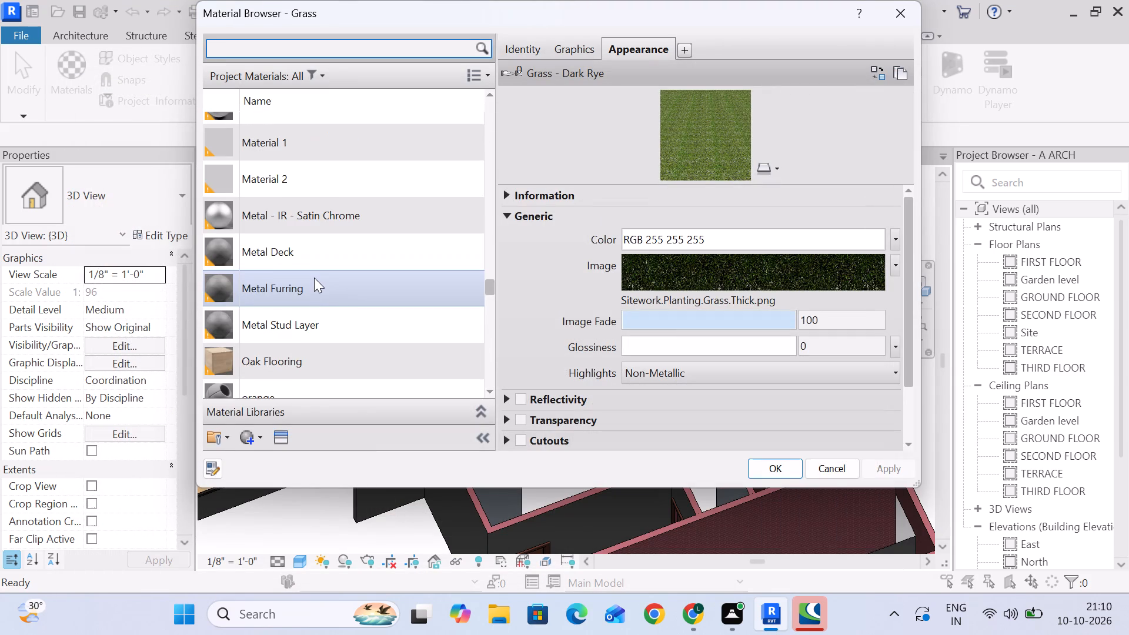
{"action": "scroll", "coordinate": [312, 278], "scroll_direction": "down", "scroll_amount": 3}
{"action": "scroll", "coordinate": [312, 283], "scroll_direction": "up", "scroll_amount": 10}
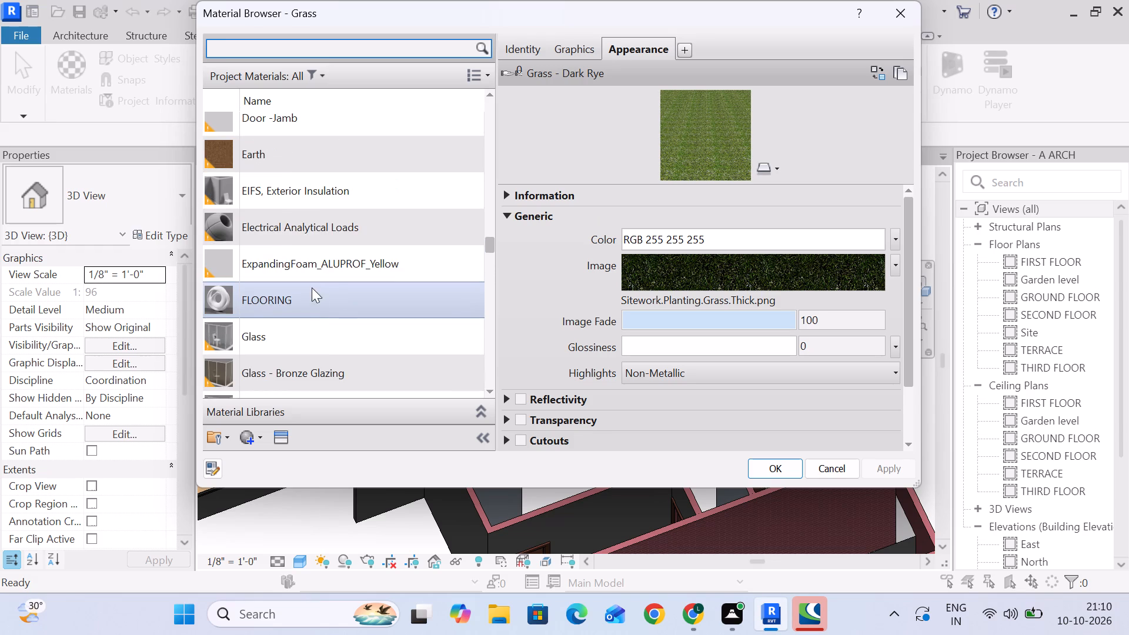
{"action": "scroll", "coordinate": [314, 298], "scroll_direction": "up", "scroll_amount": 2}
{"action": "scroll", "coordinate": [306, 228], "scroll_direction": "up", "scroll_amount": 2}
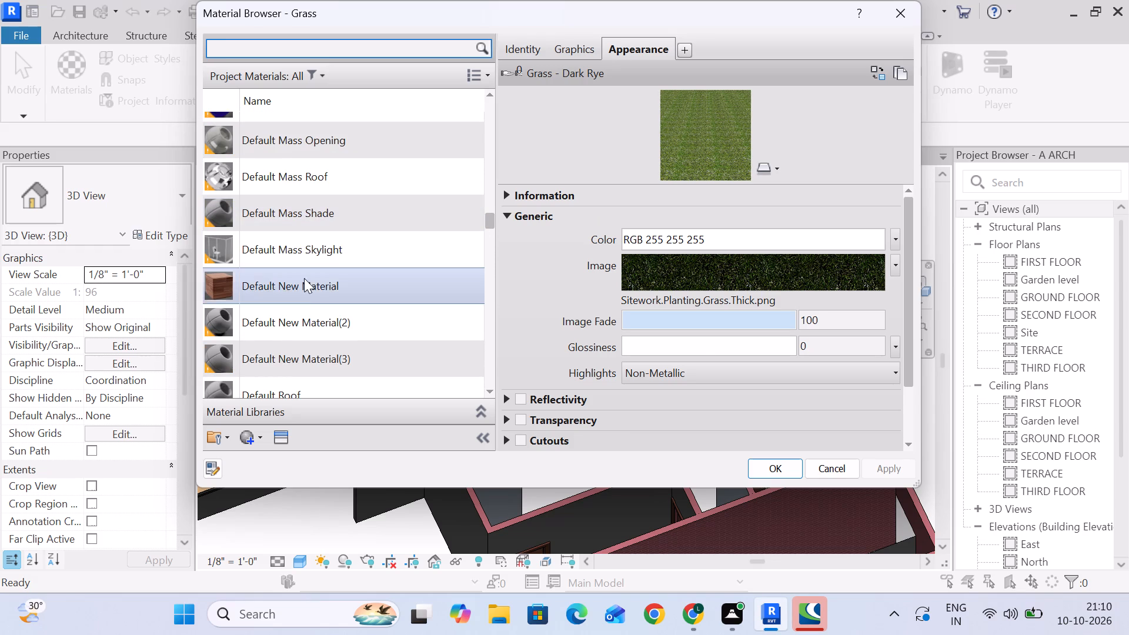
Replace the appearance of Default New Material(2) with the Vertical 6in - White siding asset from the Appearance Library.
{"action": "left_click", "coordinate": [315, 323]}
{"action": "left_click", "coordinate": [283, 434]}
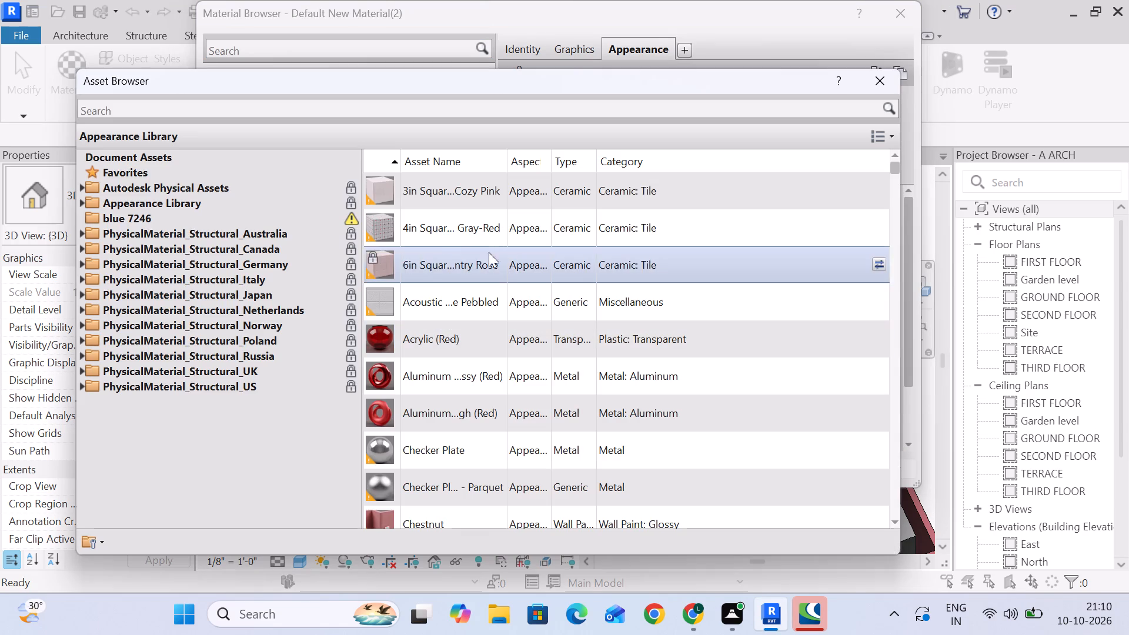
{"action": "left_click", "coordinate": [78, 203]}
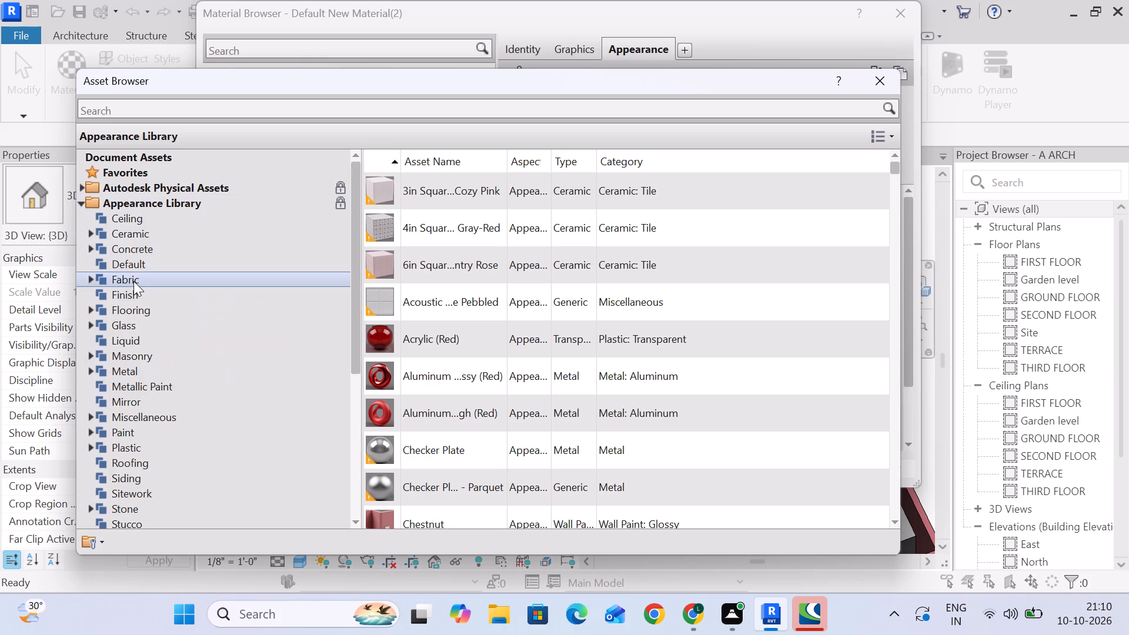
{"action": "scroll", "coordinate": [145, 370], "scroll_direction": "down", "scroll_amount": 1}
{"action": "scroll", "coordinate": [151, 421], "scroll_direction": "down", "scroll_amount": 2}
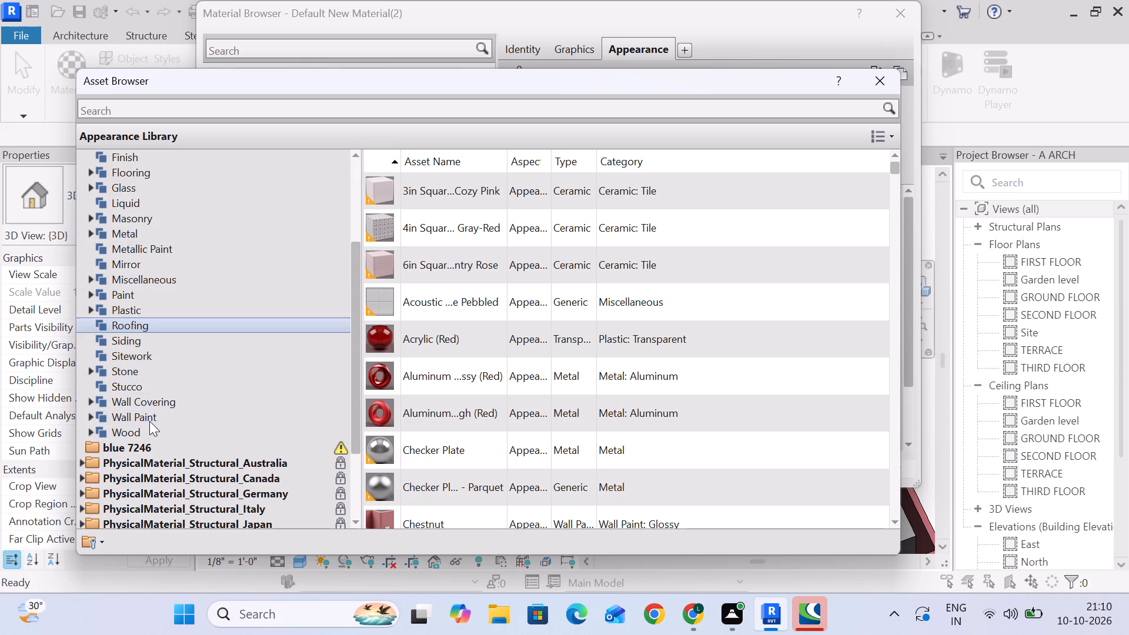
{"action": "left_click", "coordinate": [151, 344]}
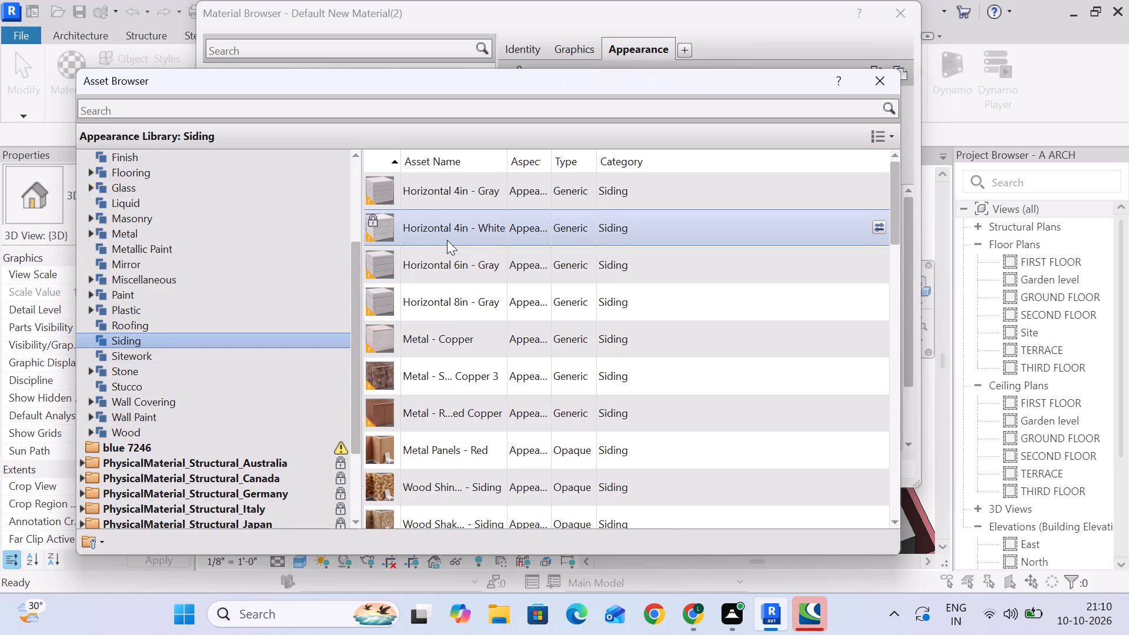
{"action": "scroll", "coordinate": [448, 240], "scroll_direction": "down", "scroll_amount": 2}
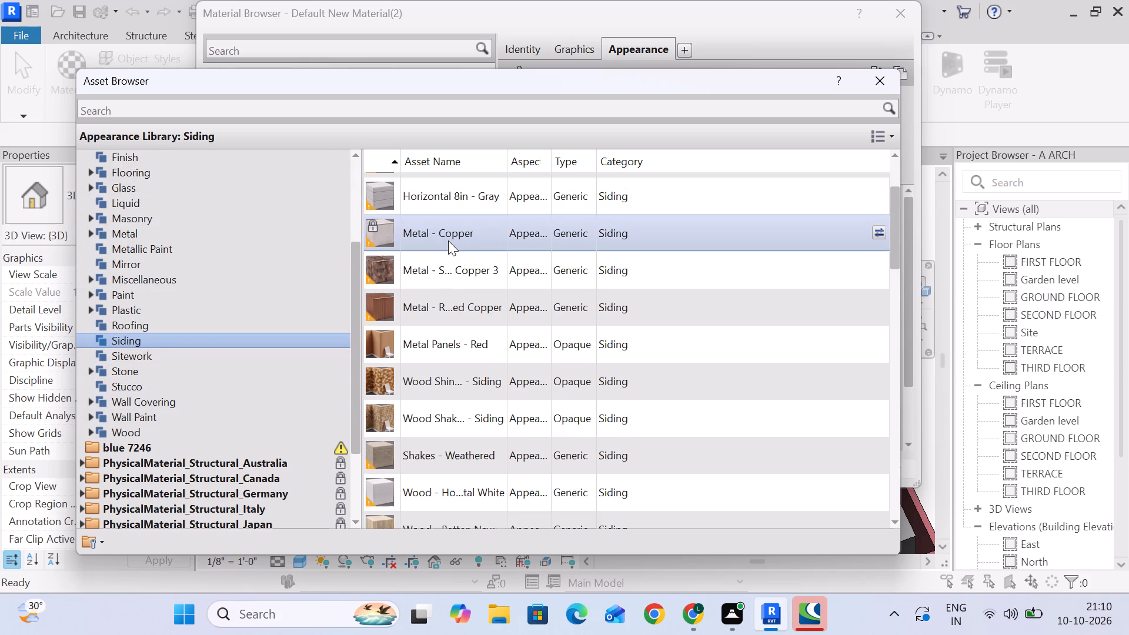
{"action": "scroll", "coordinate": [451, 292], "scroll_direction": "down", "scroll_amount": 4}
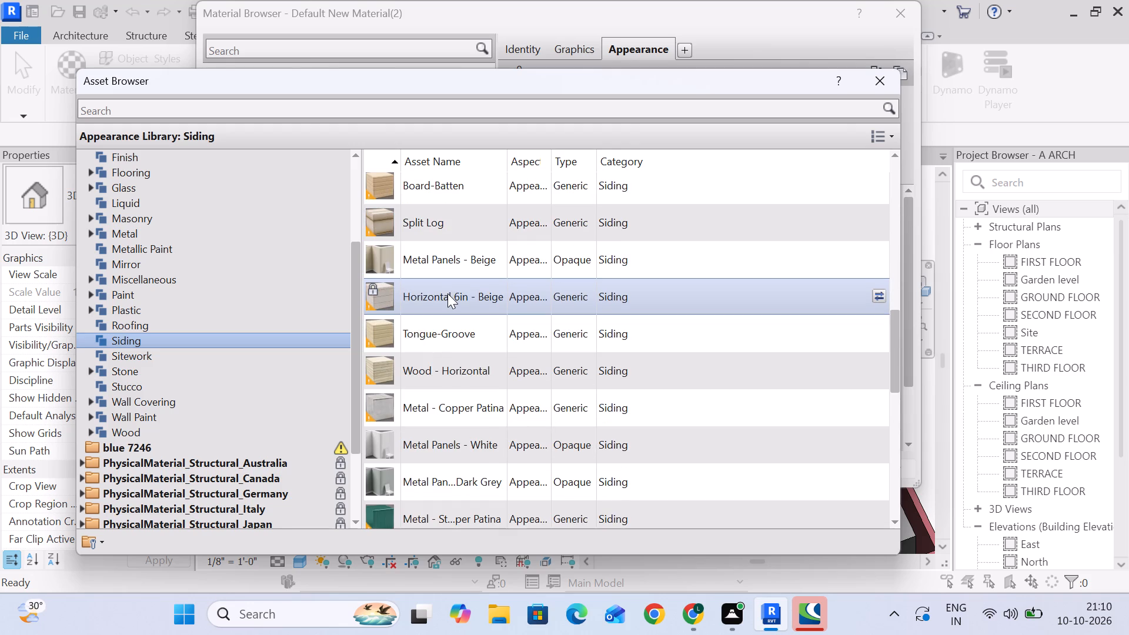
{"action": "scroll", "coordinate": [447, 293], "scroll_direction": "down", "scroll_amount": 2}
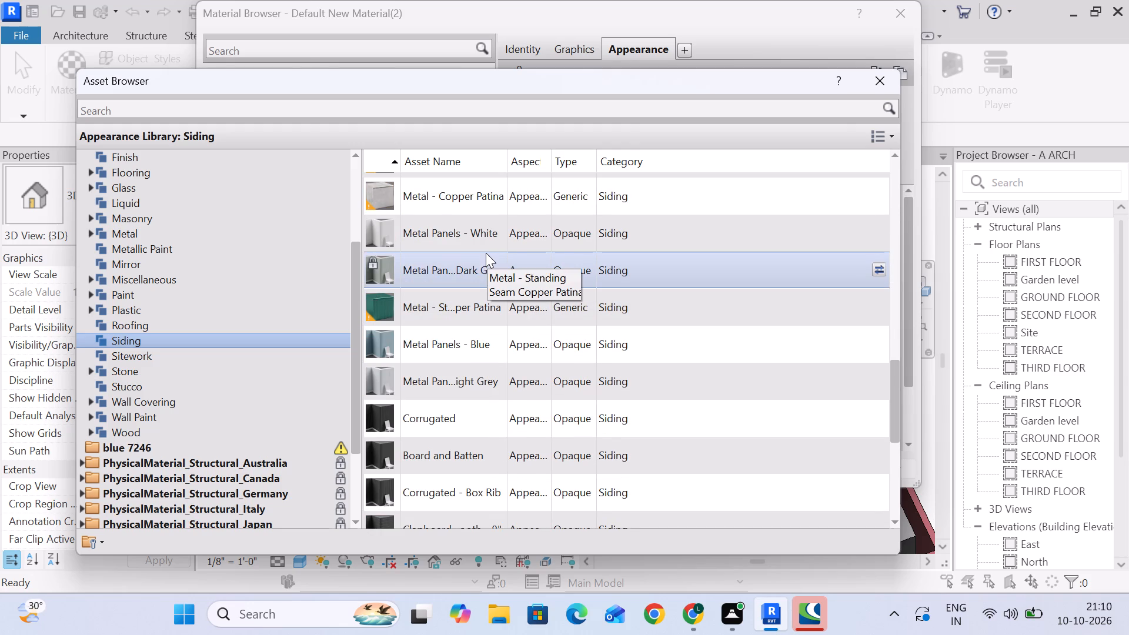
{"action": "scroll", "coordinate": [486, 253], "scroll_direction": "down", "scroll_amount": 3}
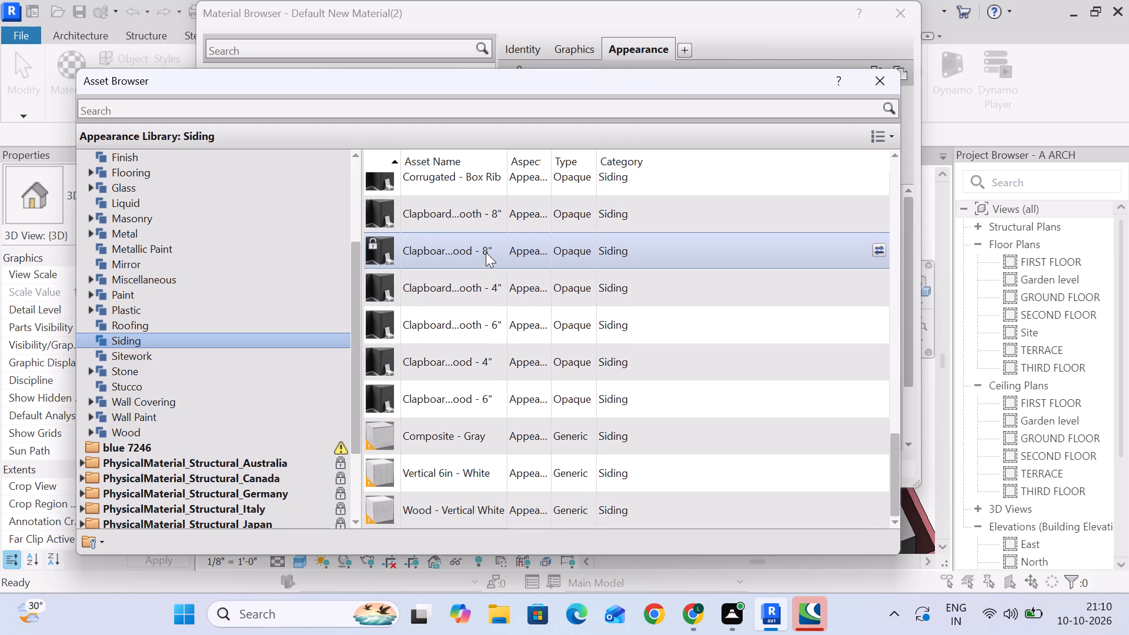
{"action": "scroll", "coordinate": [486, 252], "scroll_direction": "down", "scroll_amount": 3}
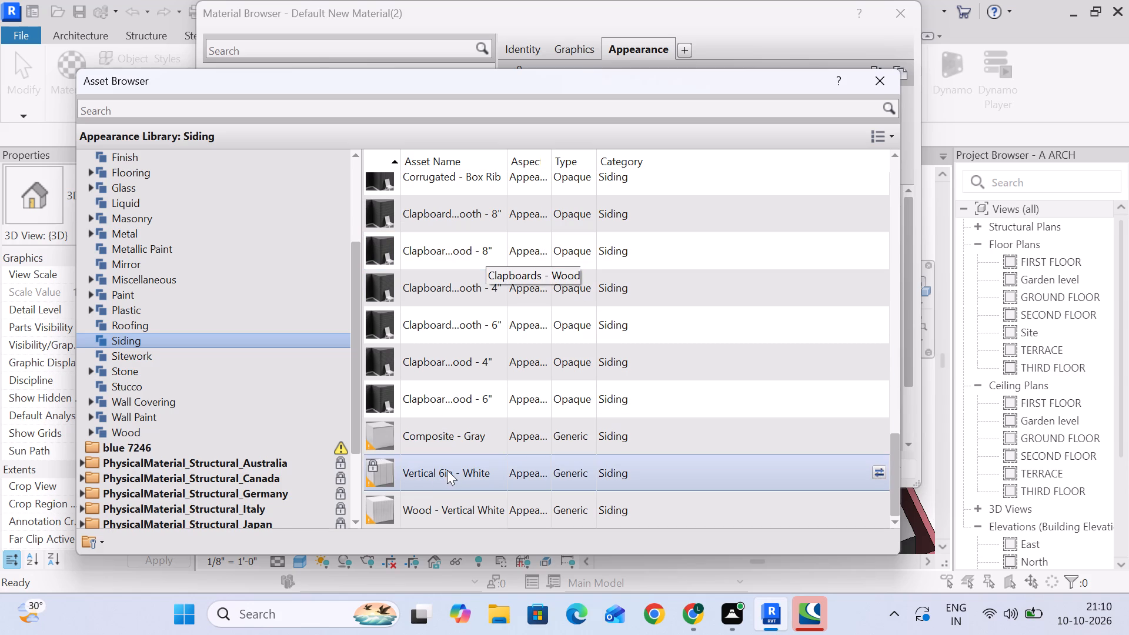
{"action": "left_click", "coordinate": [878, 470]}
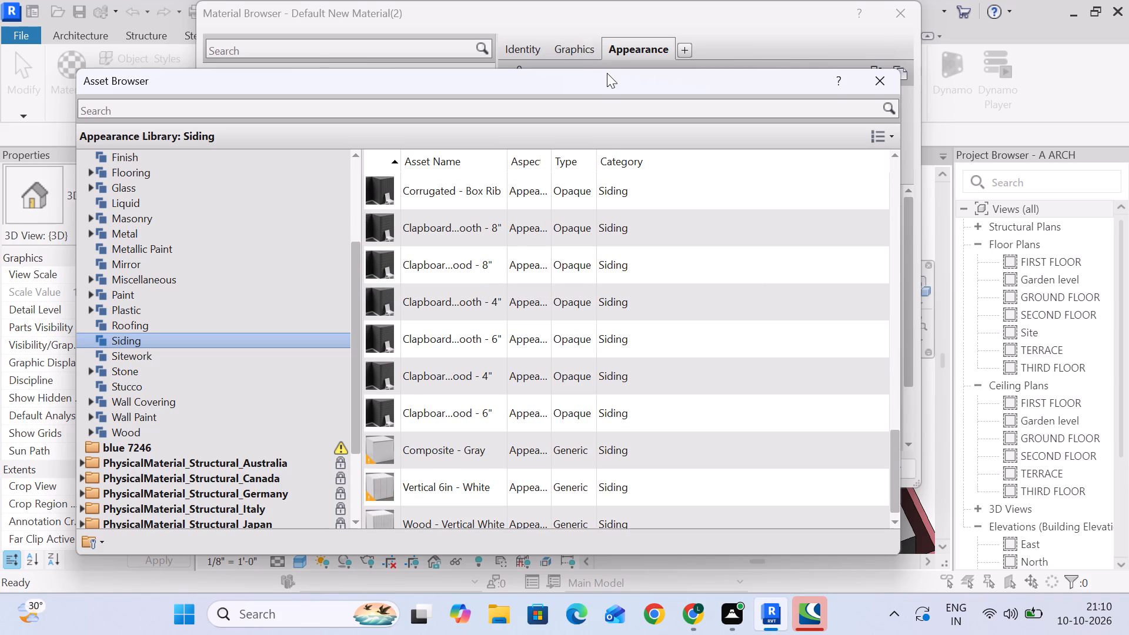
{"action": "left_click_drag", "start_coordinate": [607, 73], "coordinate": [446, 347]}
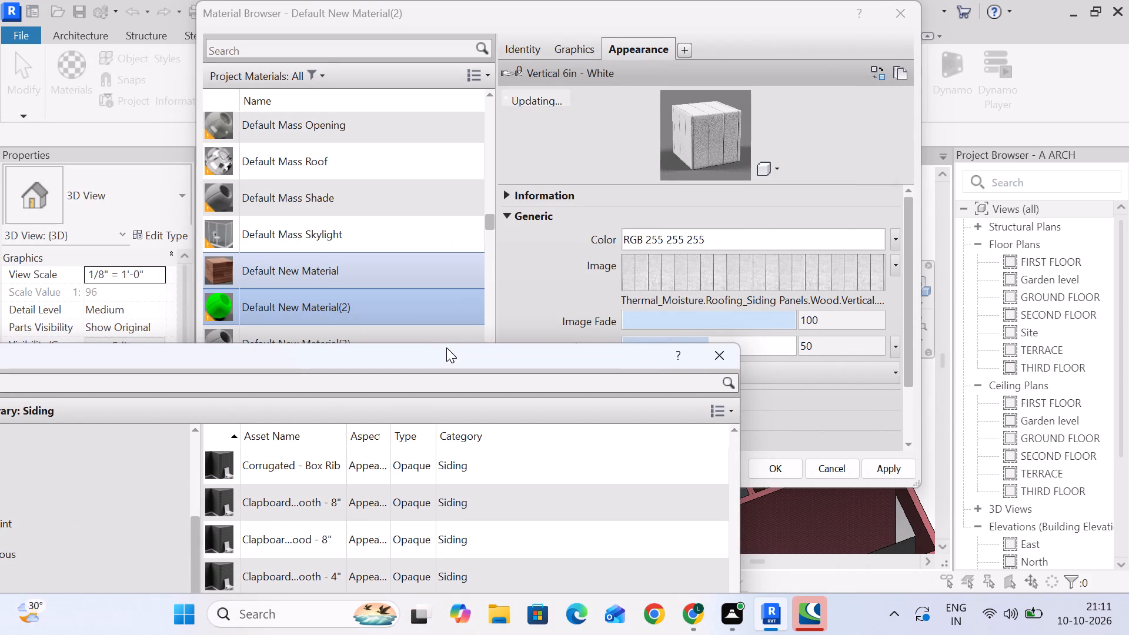
{"action": "left_click_drag", "start_coordinate": [446, 347], "coordinate": [475, 303]}
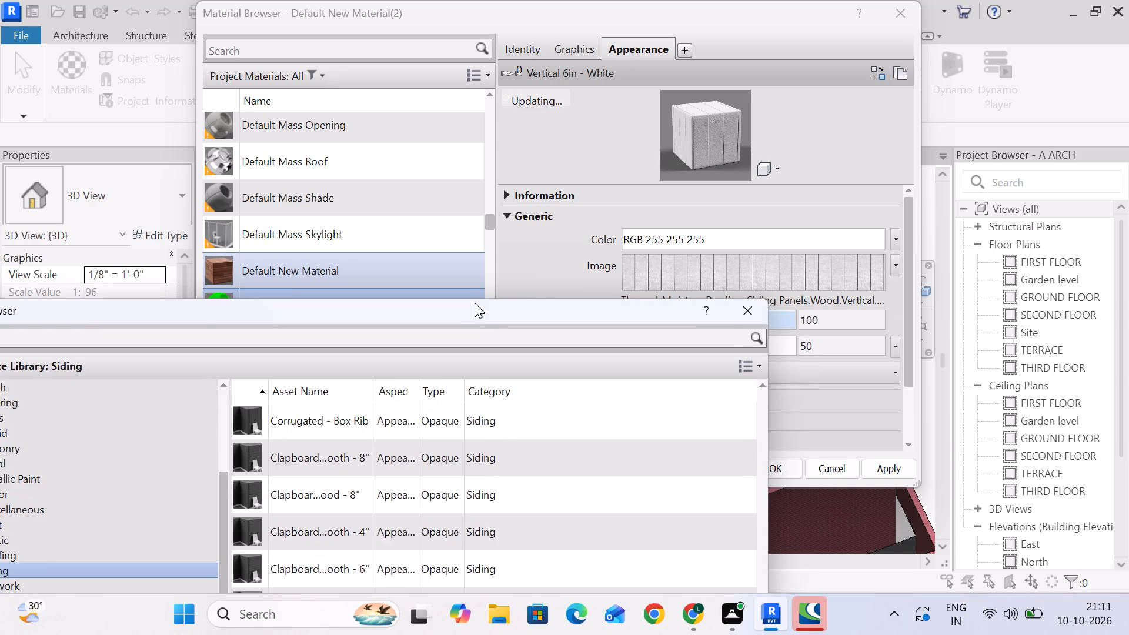
{"action": "left_click_drag", "start_coordinate": [475, 303], "coordinate": [509, 310]}
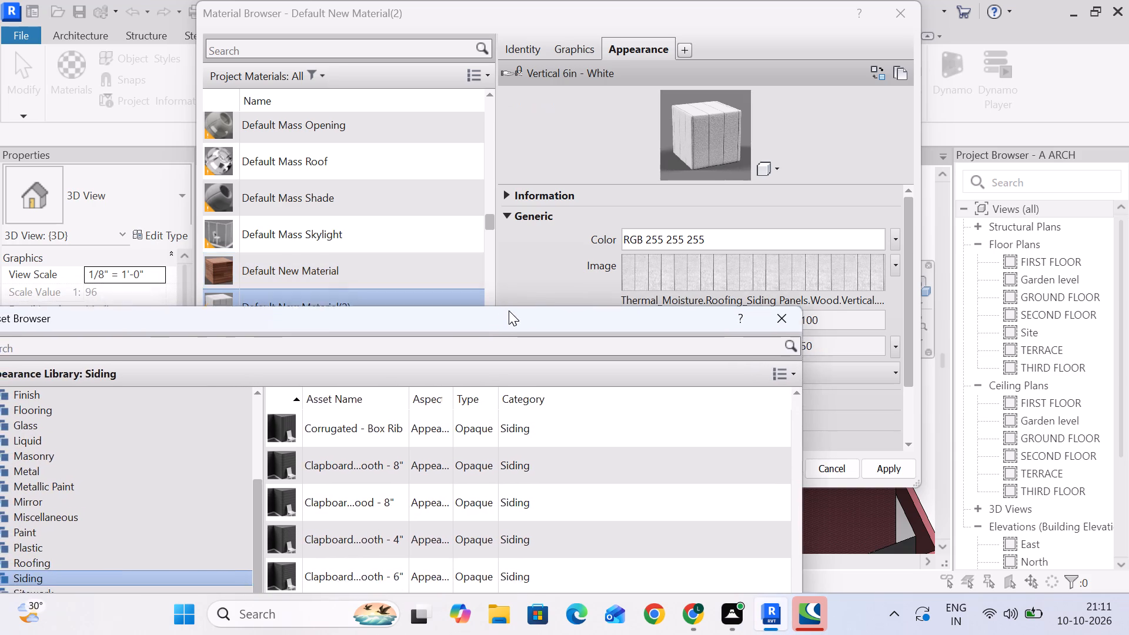
{"action": "left_click_drag", "start_coordinate": [509, 310], "coordinate": [623, 47]}
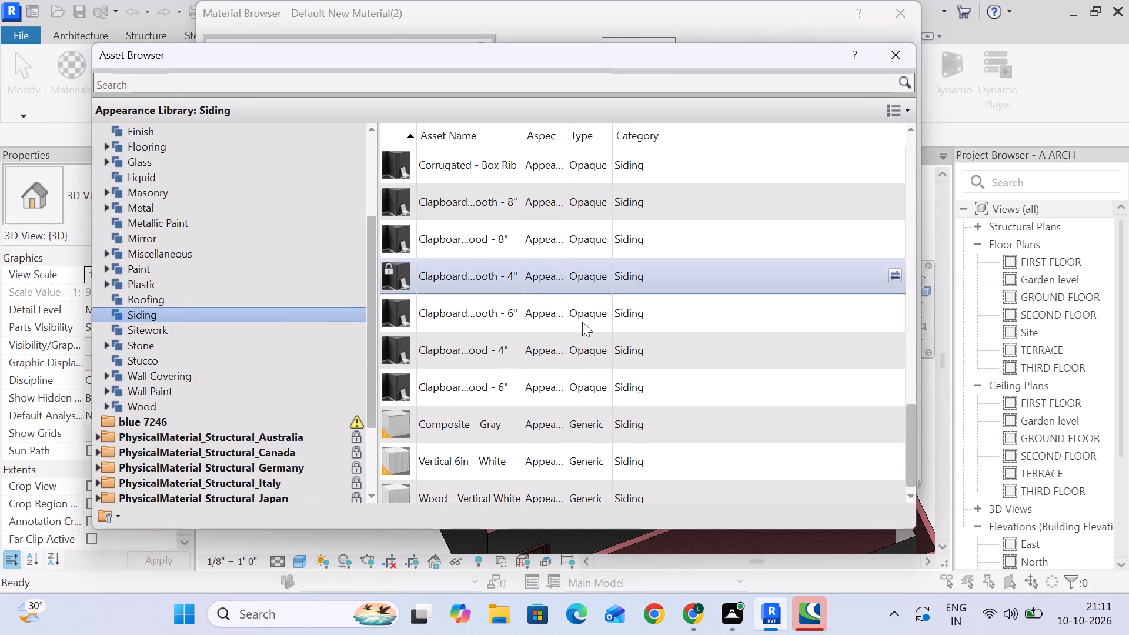
{"action": "left_click", "coordinate": [894, 45]}
Set the siding texture's sample width to 4'-0" with linked height, and apply the change to Default New Material(2).
{"action": "left_click", "coordinate": [721, 252]}
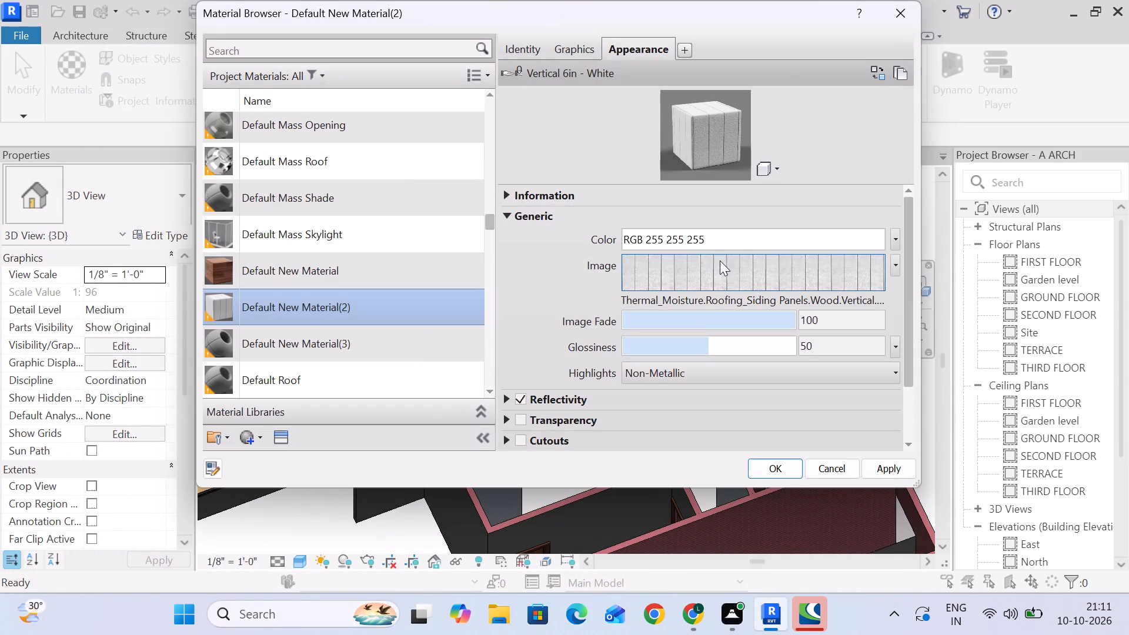
{"action": "left_click", "coordinate": [720, 262]}
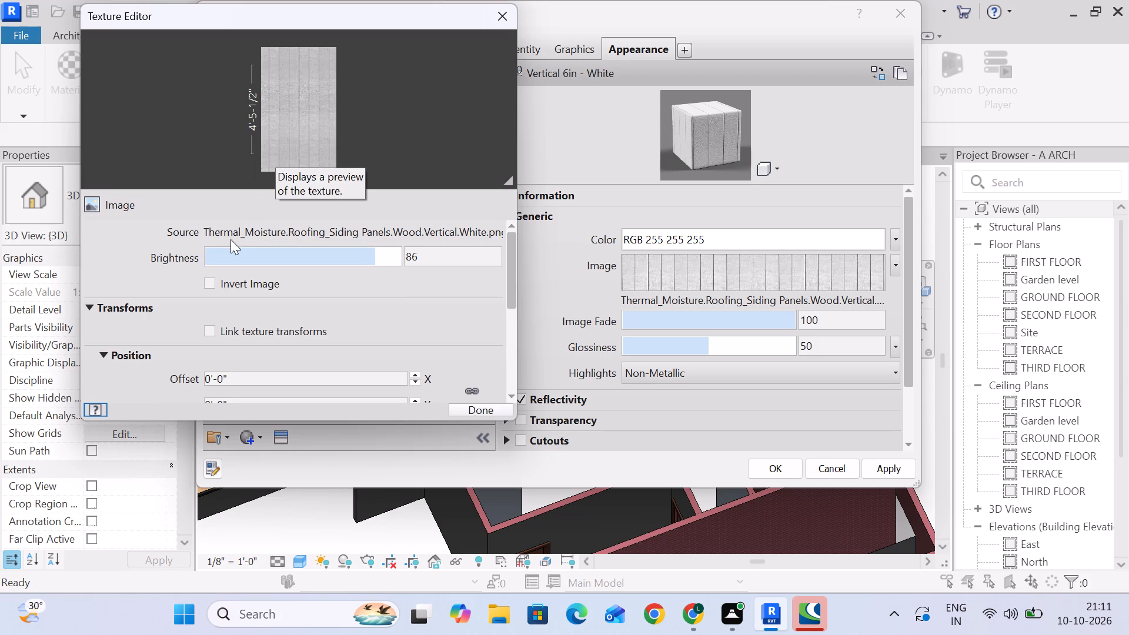
{"action": "scroll", "coordinate": [121, 317], "scroll_direction": "down", "scroll_amount": 6}
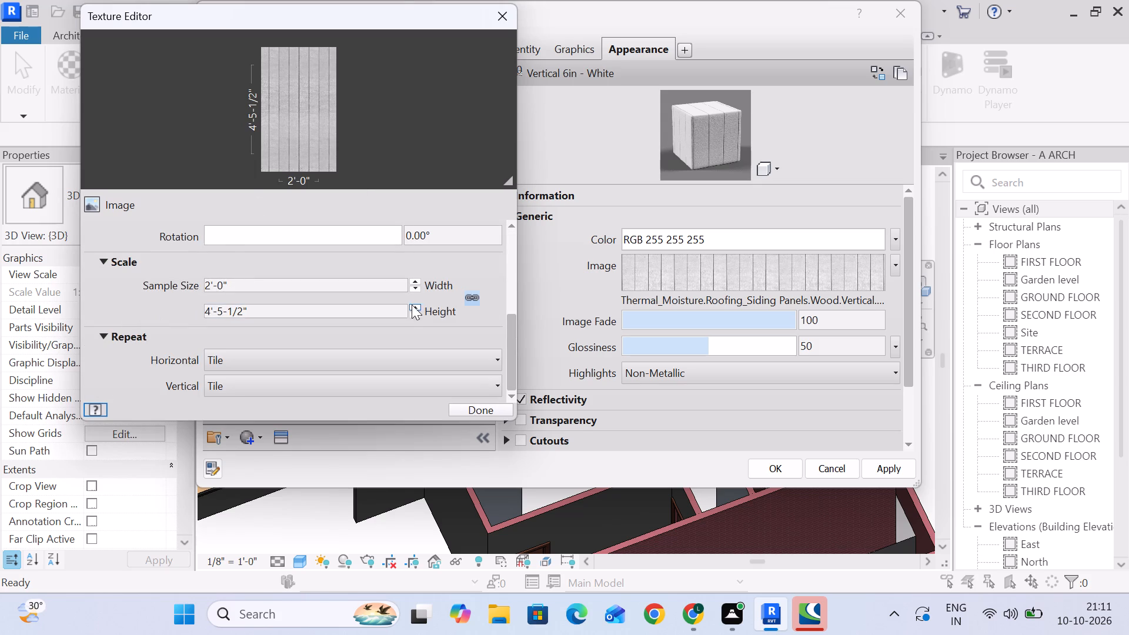
{"action": "left_click", "coordinate": [264, 282]}
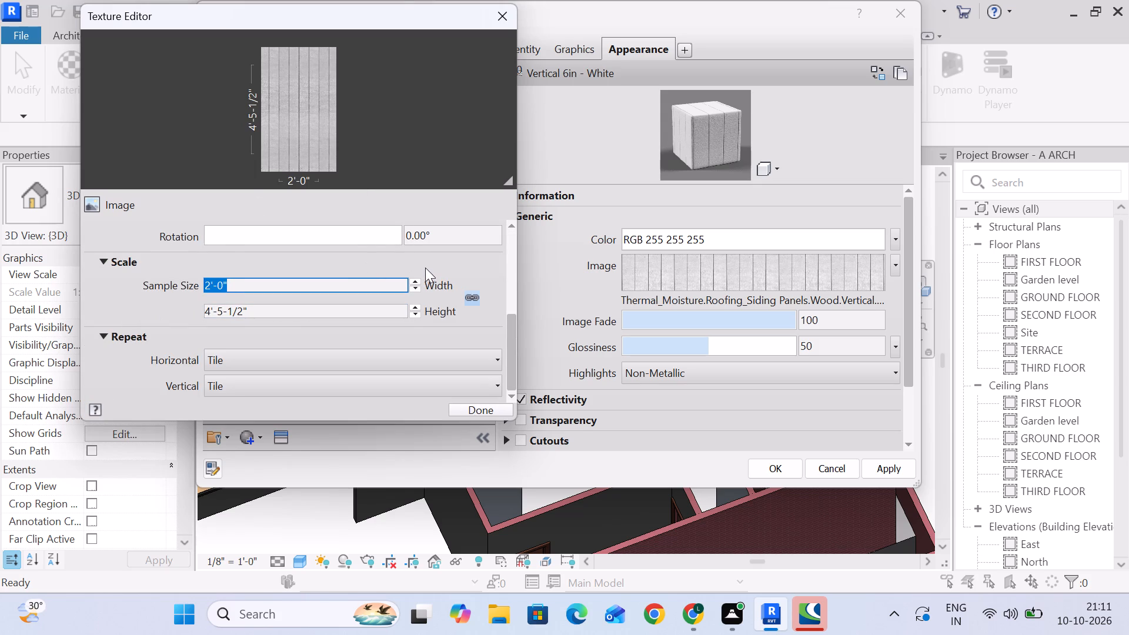
{"action": "key", "text": "4"}
{"action": "key", "text": "Return"}
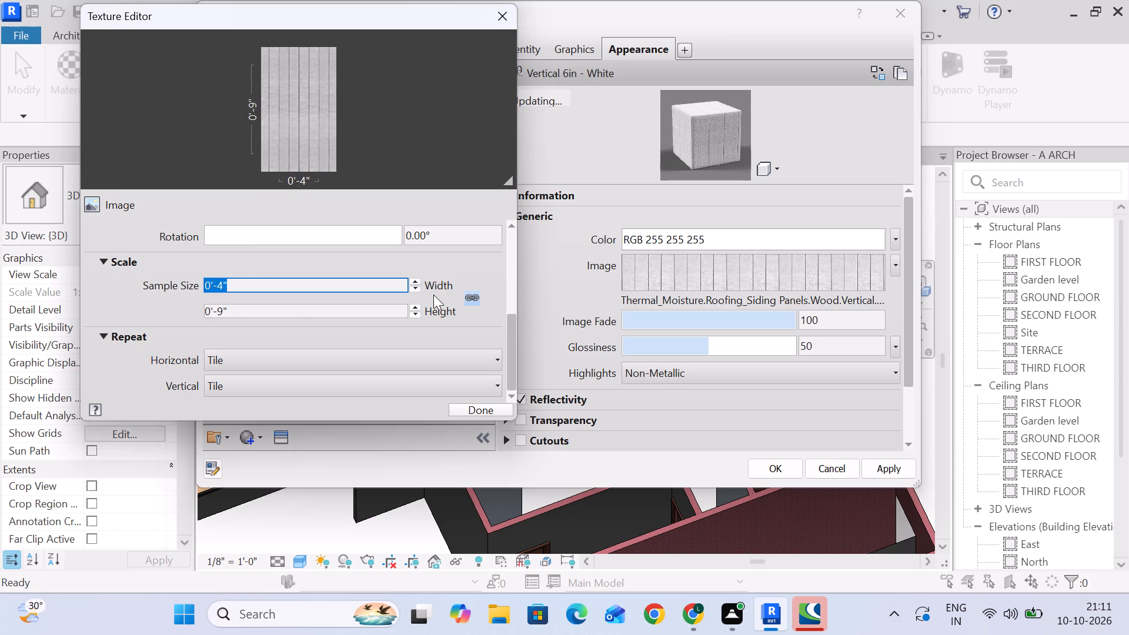
{"action": "left_click", "coordinate": [249, 280]}
{"action": "left_click_drag", "start_coordinate": [249, 286], "coordinate": [162, 286]}
{"action": "key", "text": "4"}
{"action": "key", "text": "apostrophe"}
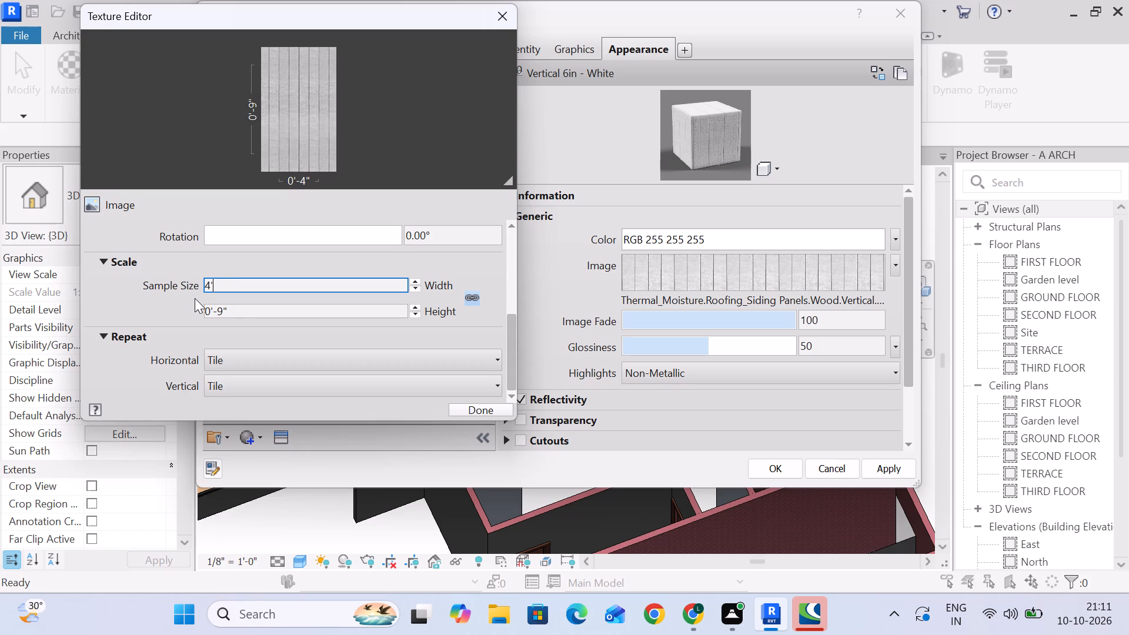
{"action": "key", "text": "Return"}
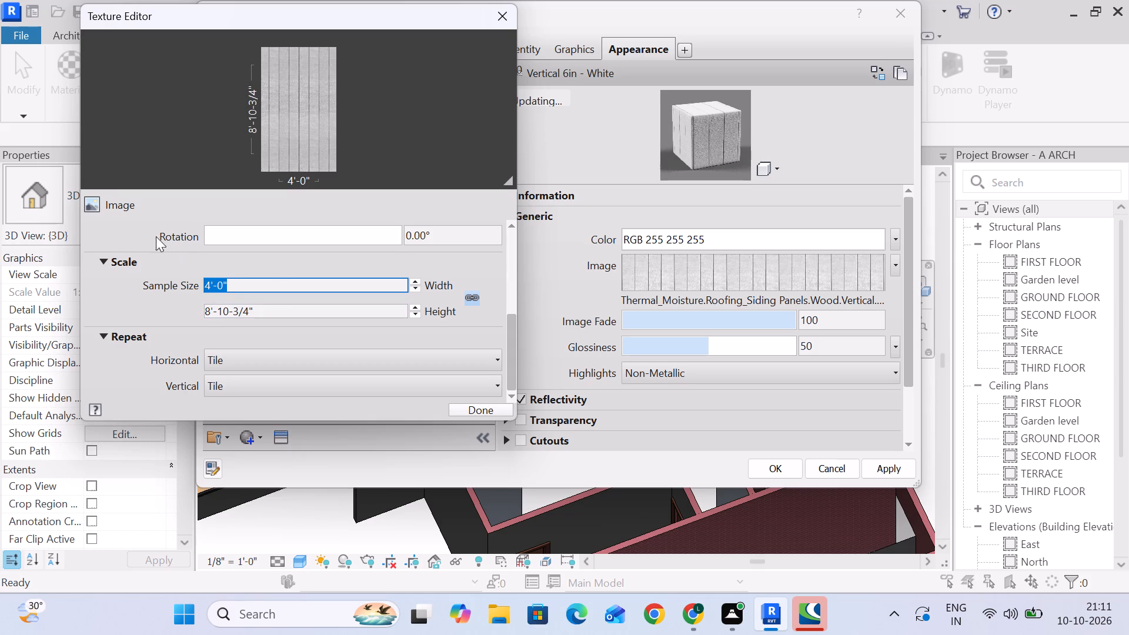
{"action": "left_click", "coordinate": [98, 301]}
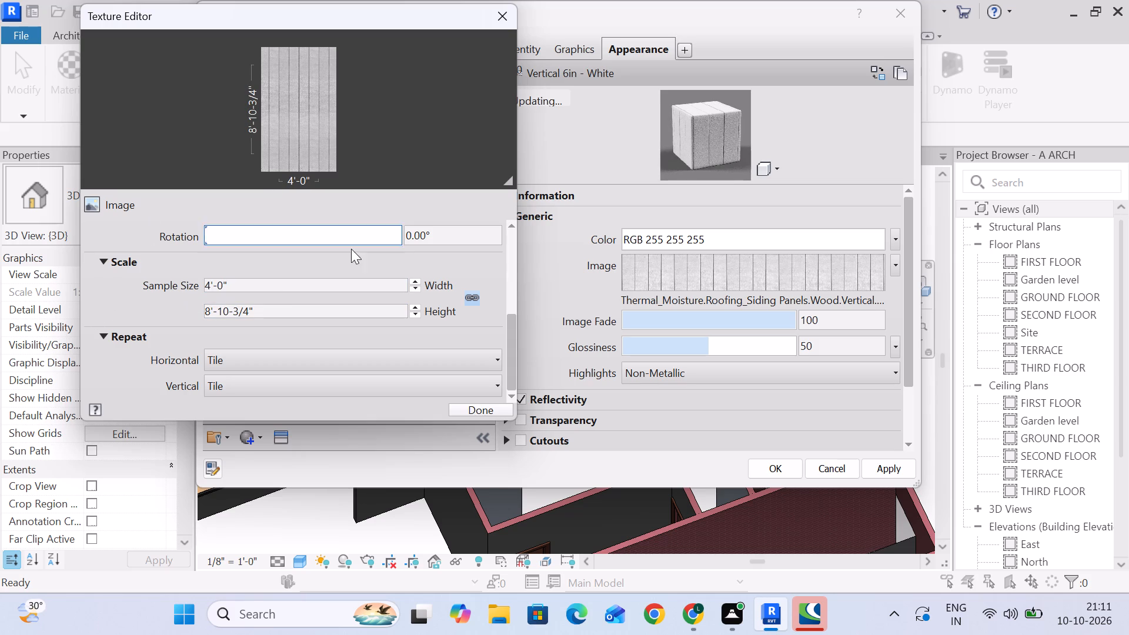
{"action": "left_click", "coordinate": [883, 467]}
{"action": "left_click", "coordinate": [780, 466]}
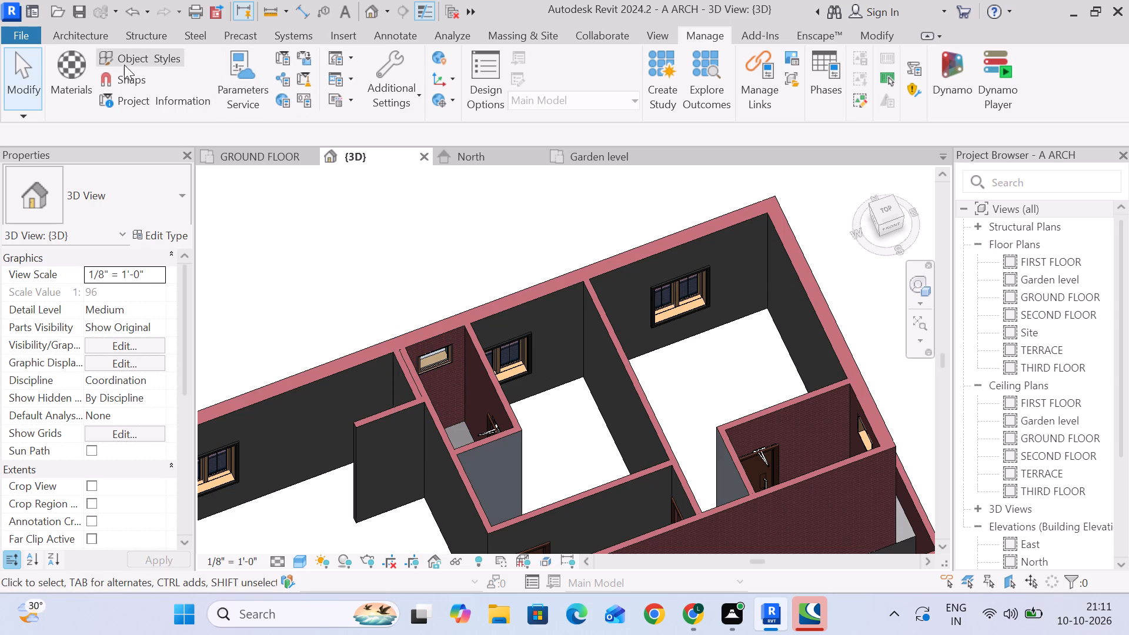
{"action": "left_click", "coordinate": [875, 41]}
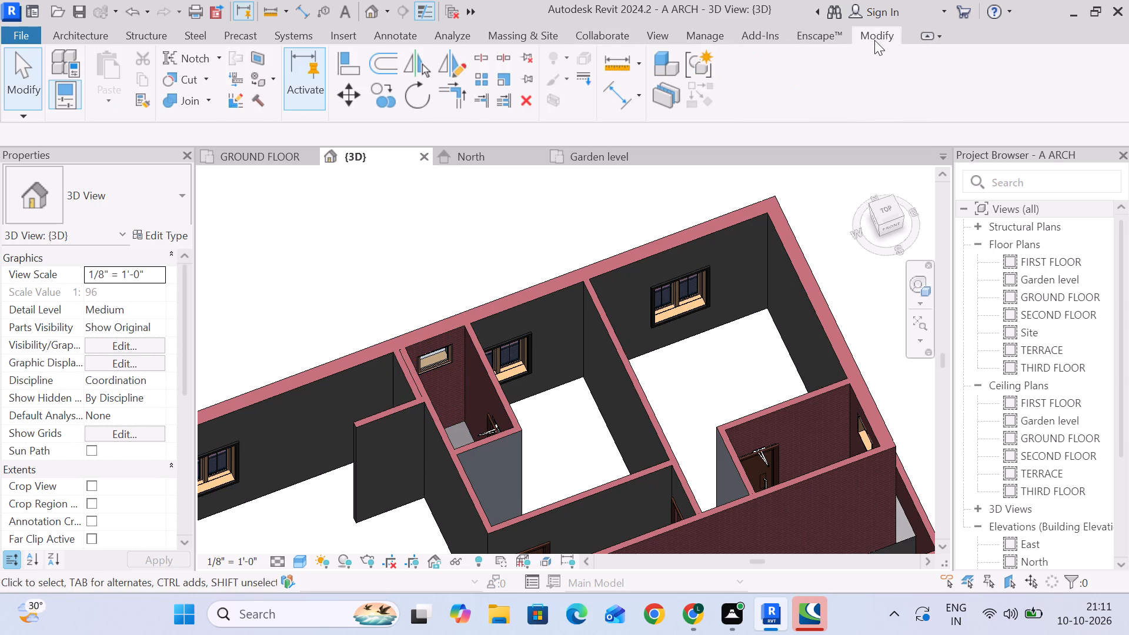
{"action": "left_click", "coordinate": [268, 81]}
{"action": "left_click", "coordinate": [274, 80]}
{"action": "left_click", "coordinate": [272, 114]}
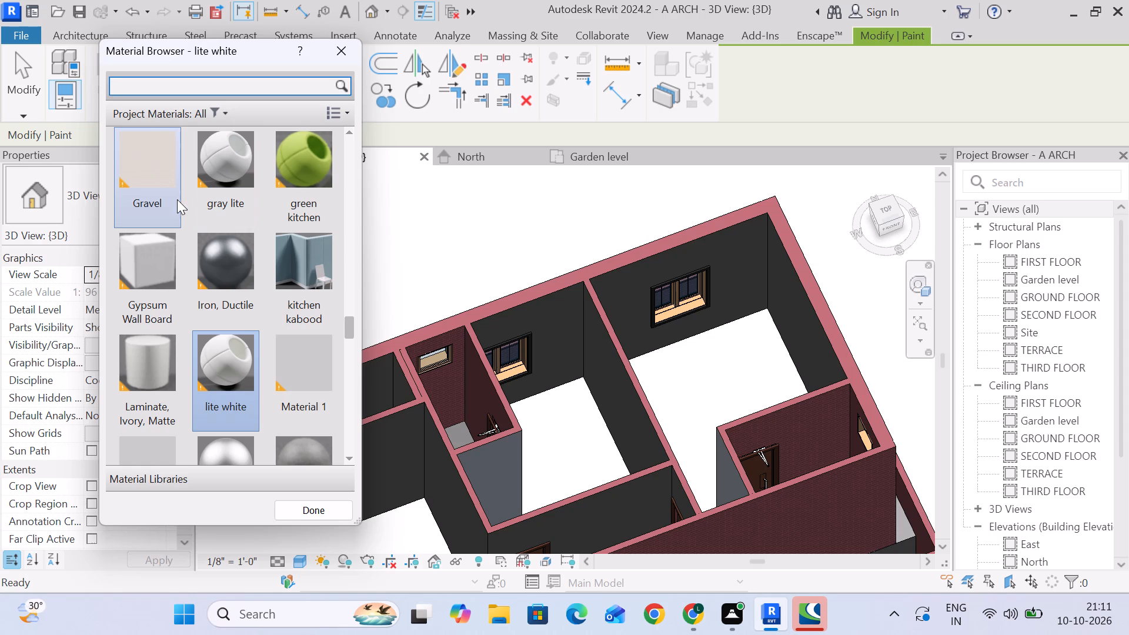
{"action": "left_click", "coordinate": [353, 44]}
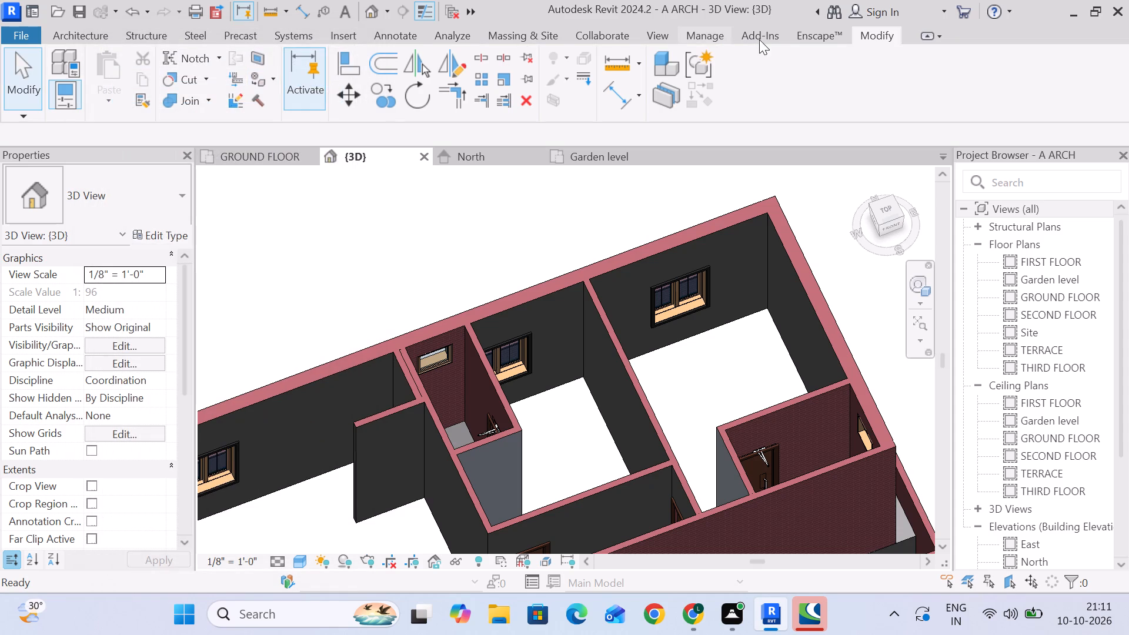
Rename the project material Default New Material(2) as TOILET TILE.
{"action": "left_click", "coordinate": [703, 38]}
{"action": "left_click", "coordinate": [77, 73]}
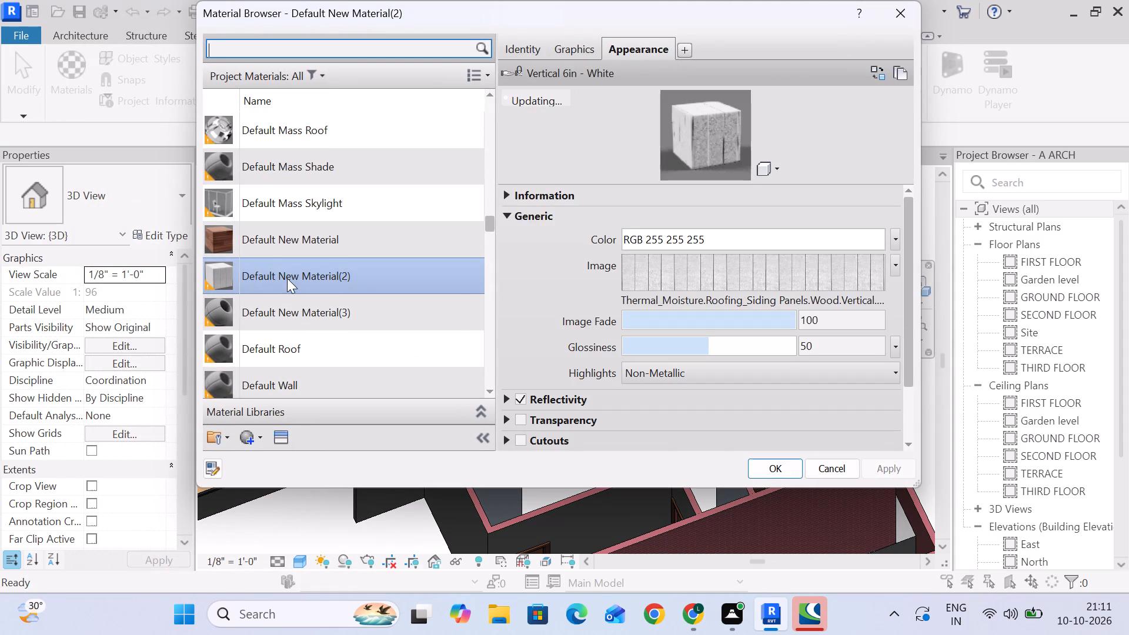
{"action": "right_click", "coordinate": [289, 276]}
{"action": "left_click", "coordinate": [373, 340]}
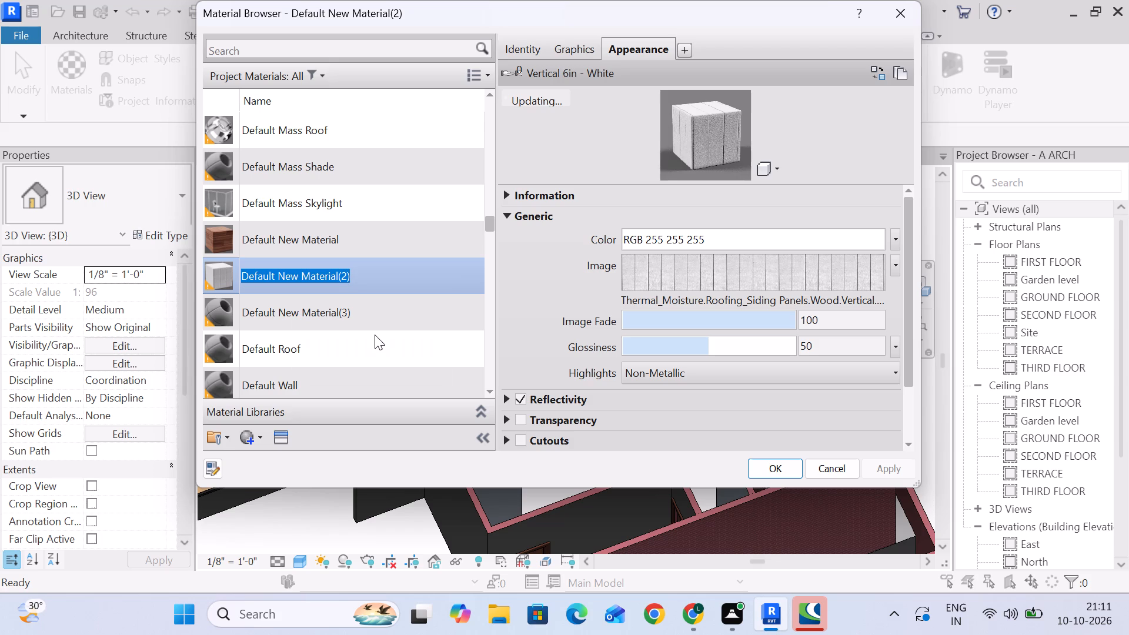
{"action": "type", "text": "WAS"}
{"action": "key", "text": "h"}
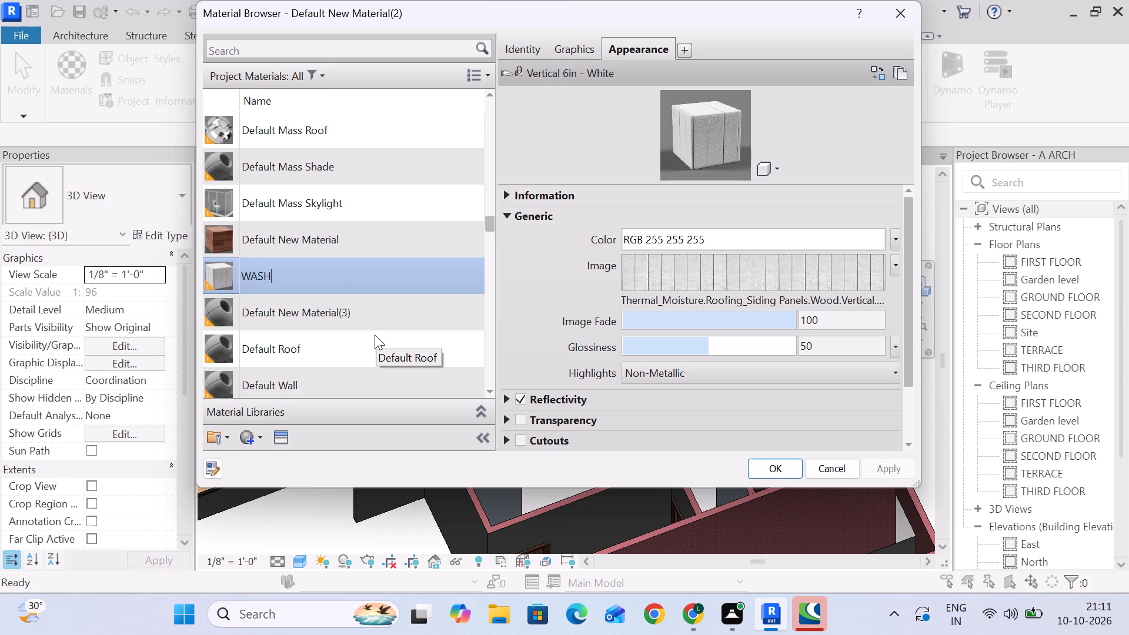
{"action": "key", "text": "BackSpace"}
{"action": "key", "text": "BackSpace"}
{"action": "key", "text": "BackSpace"}
{"action": "key", "text": "BackSpace"}
{"action": "key", "text": "BackSpace"}
{"action": "key", "text": "BackSpace"}
{"action": "key", "text": "BackSpace"}
{"action": "key", "text": "BackSpace"}
{"action": "key", "text": "BackSpace"}
{"action": "key", "text": "BackSpace"}
{"action": "type", "text": "TOL"}
{"action": "key", "text": "BackSpace"}
{"action": "type", "text": "ILETN"}
{"action": "key", "text": "space"}
{"action": "key", "text": "BackSpace"}
{"action": "key", "text": "BackSpace"}
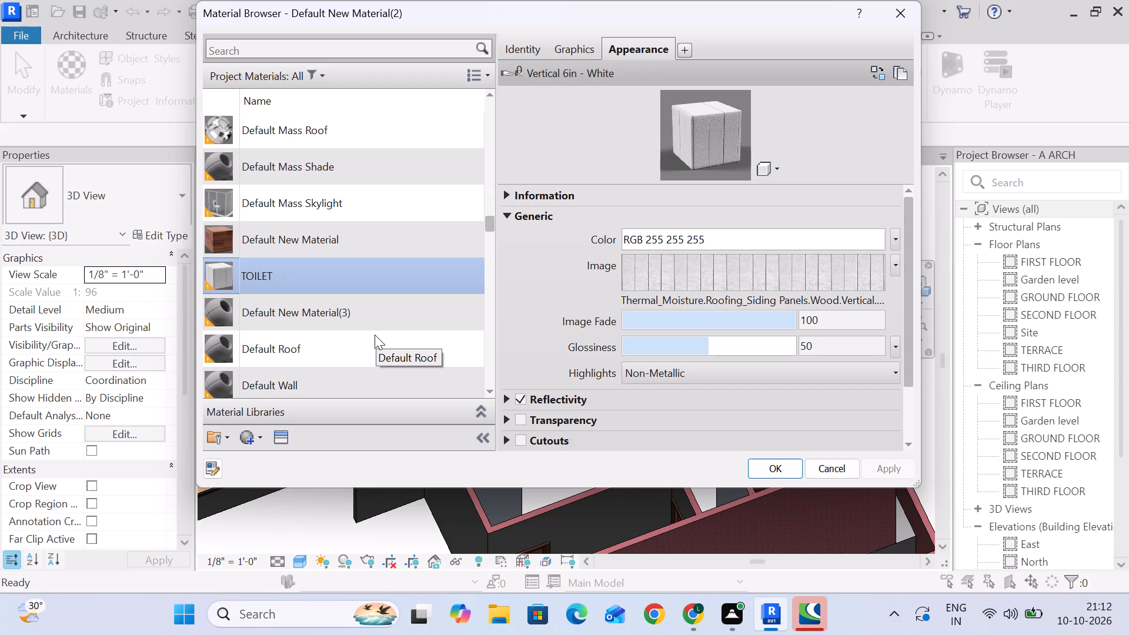
{"action": "key", "text": "space"}
{"action": "type", "text": "TILE"}
{"action": "key", "text": "Return"}
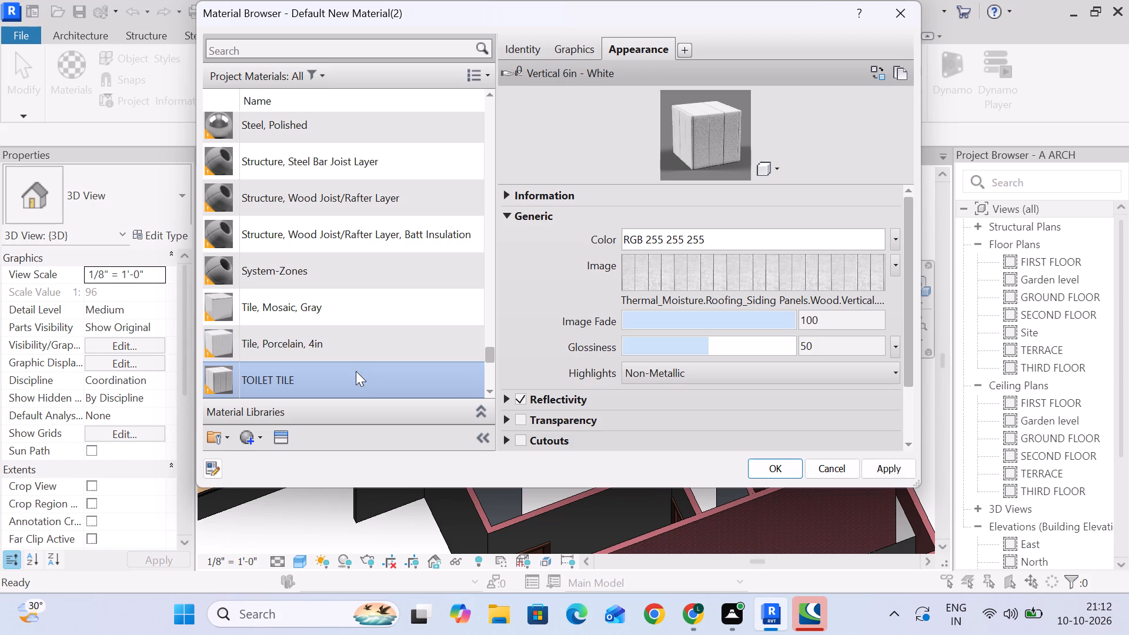
Examine the Tile category of Autodesk Physical Assets and the Wall Covering category of the Appearance Library for toilet tile assets.
{"action": "left_click", "coordinate": [284, 432]}
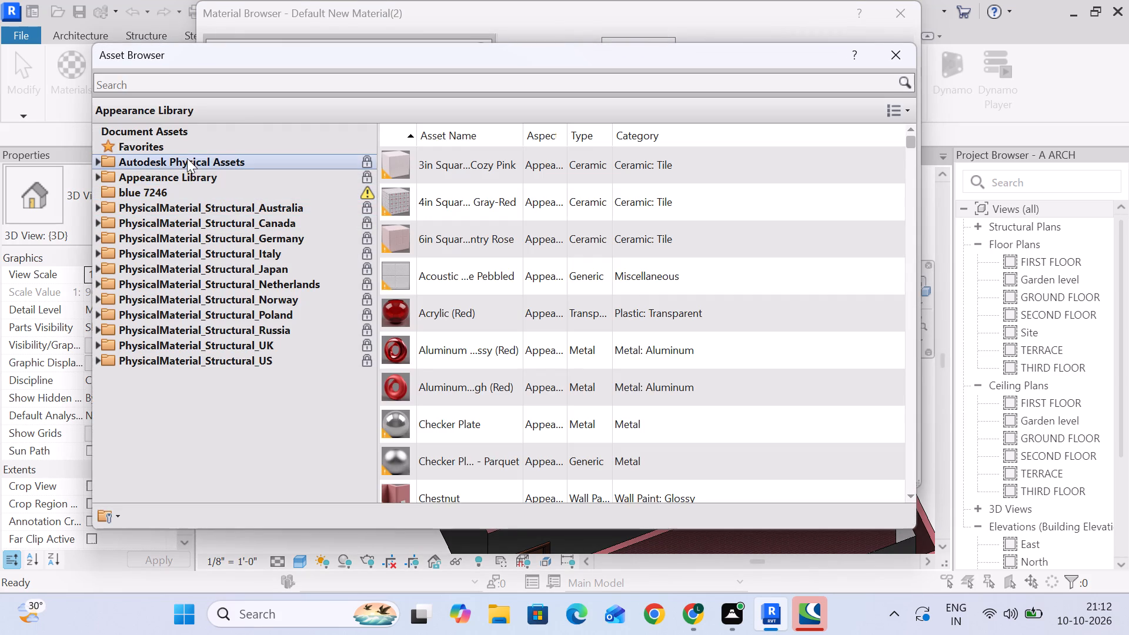
{"action": "left_click", "coordinate": [187, 159]}
{"action": "left_click", "coordinate": [100, 158]}
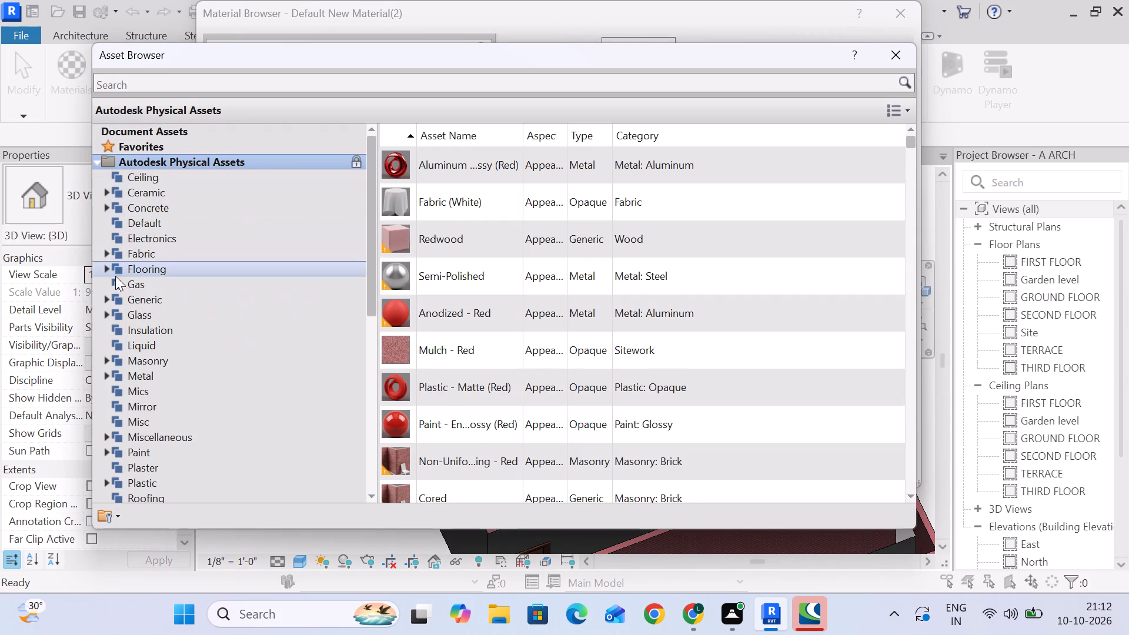
{"action": "scroll", "coordinate": [130, 348], "scroll_direction": "down", "scroll_amount": 4}
{"action": "left_click", "coordinate": [144, 401]}
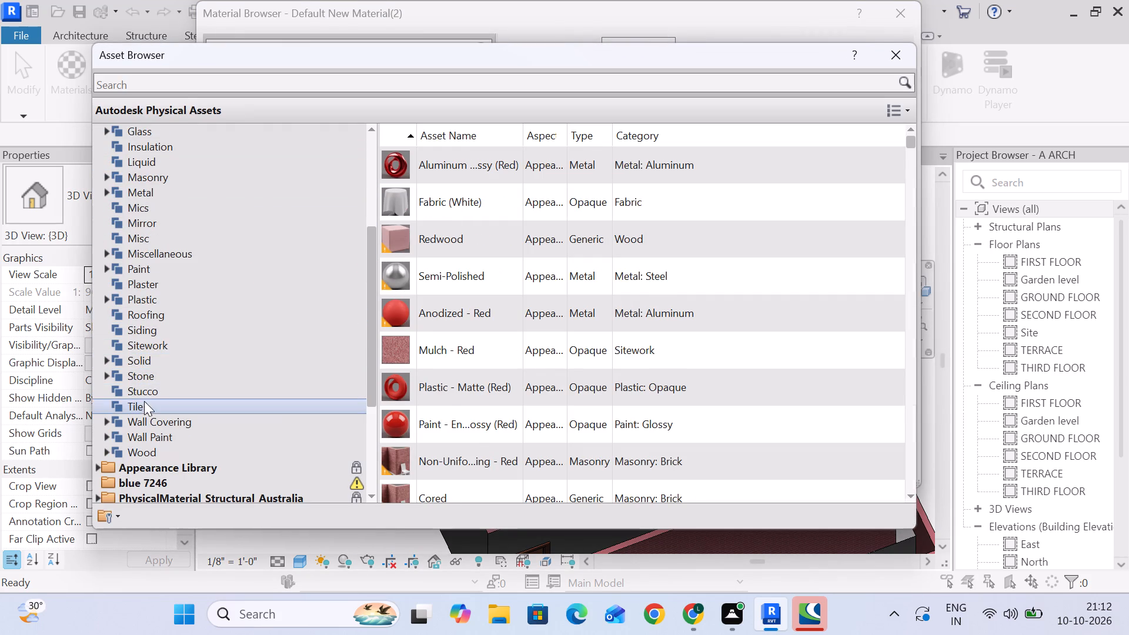
{"action": "scroll", "coordinate": [189, 327], "scroll_direction": "down", "scroll_amount": 4}
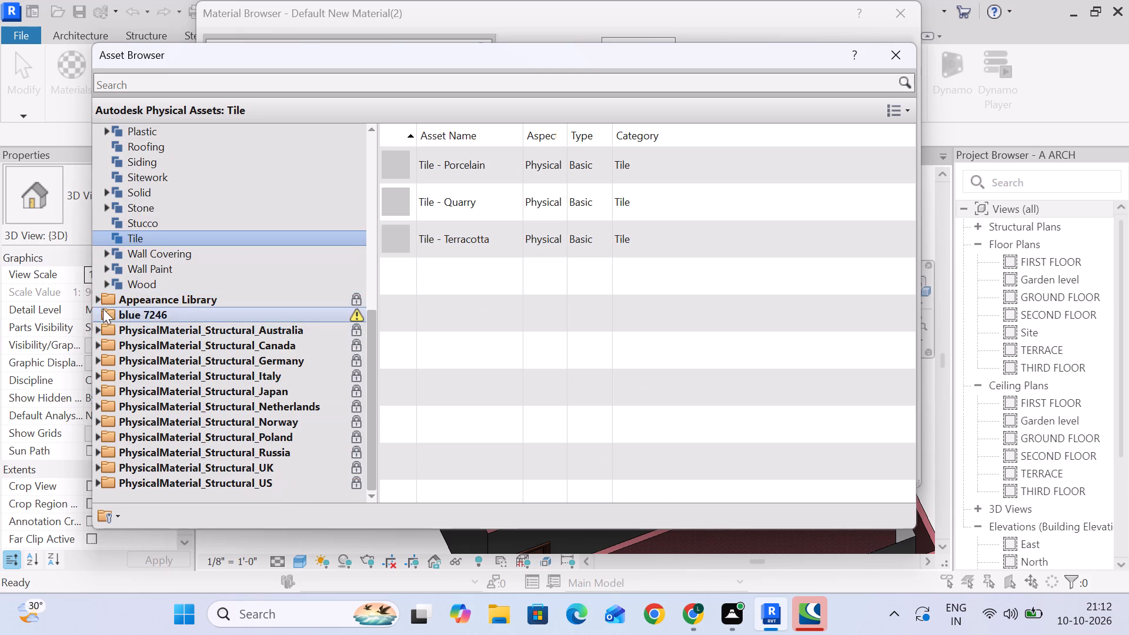
{"action": "left_click", "coordinate": [100, 303]}
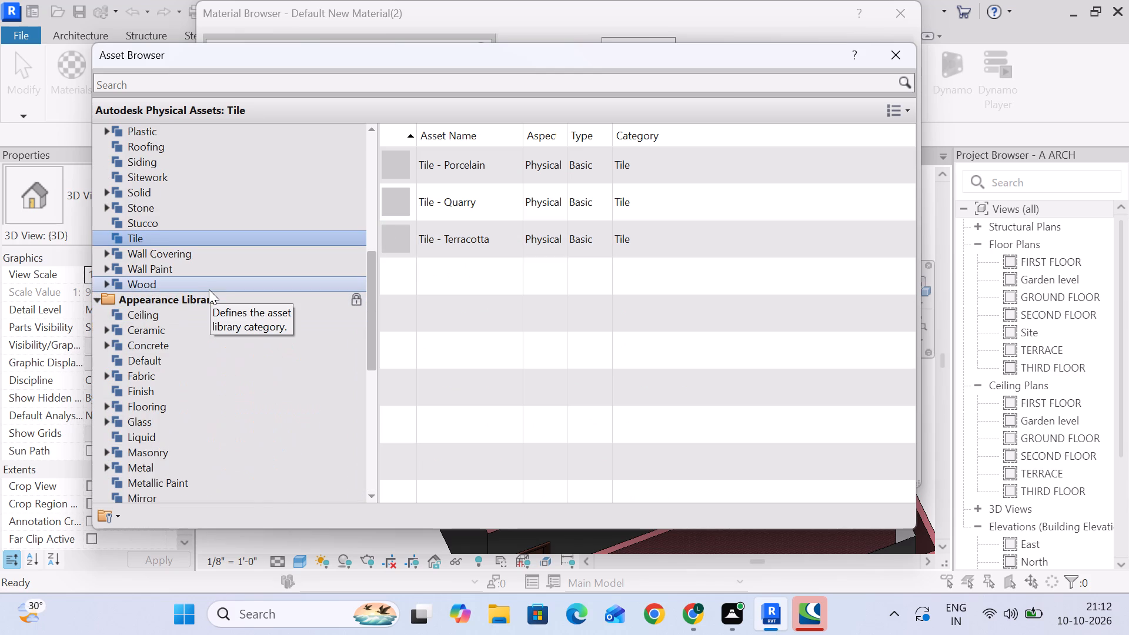
{"action": "scroll", "coordinate": [148, 348], "scroll_direction": "down", "scroll_amount": 2}
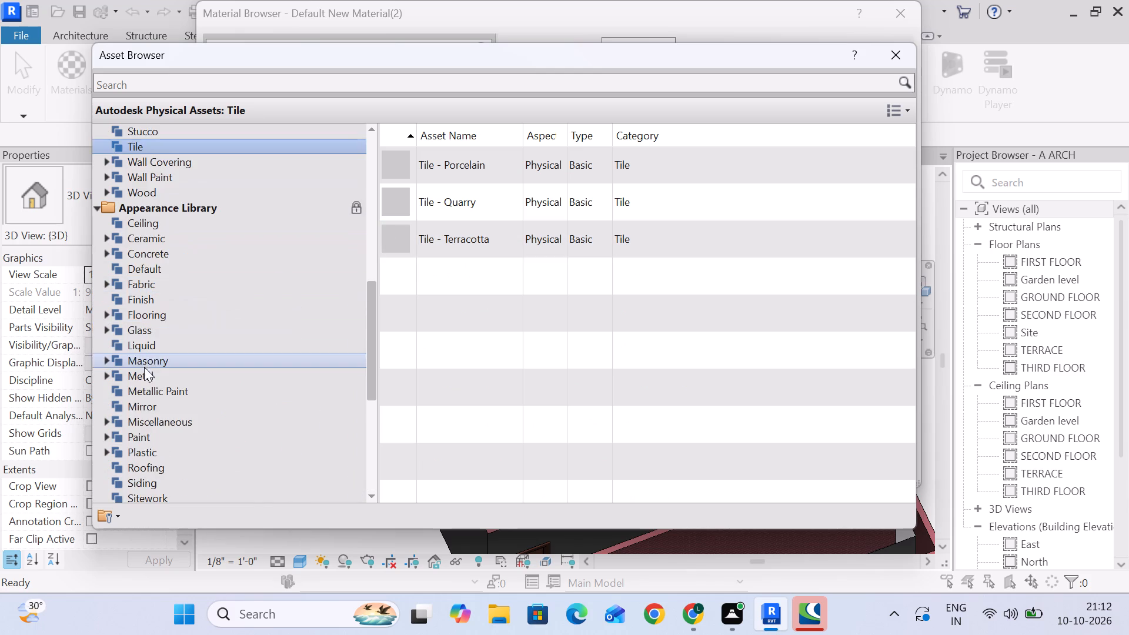
{"action": "scroll", "coordinate": [143, 415], "scroll_direction": "down", "scroll_amount": 2}
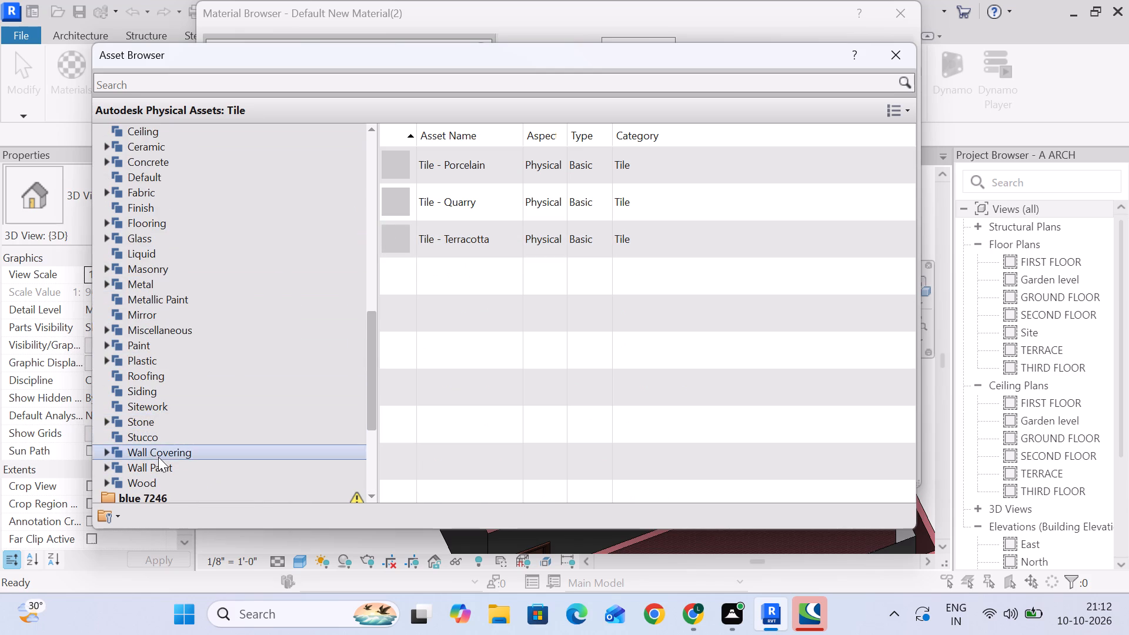
{"action": "left_click", "coordinate": [158, 454]}
{"action": "scroll", "coordinate": [451, 296], "scroll_direction": "down", "scroll_amount": 17}
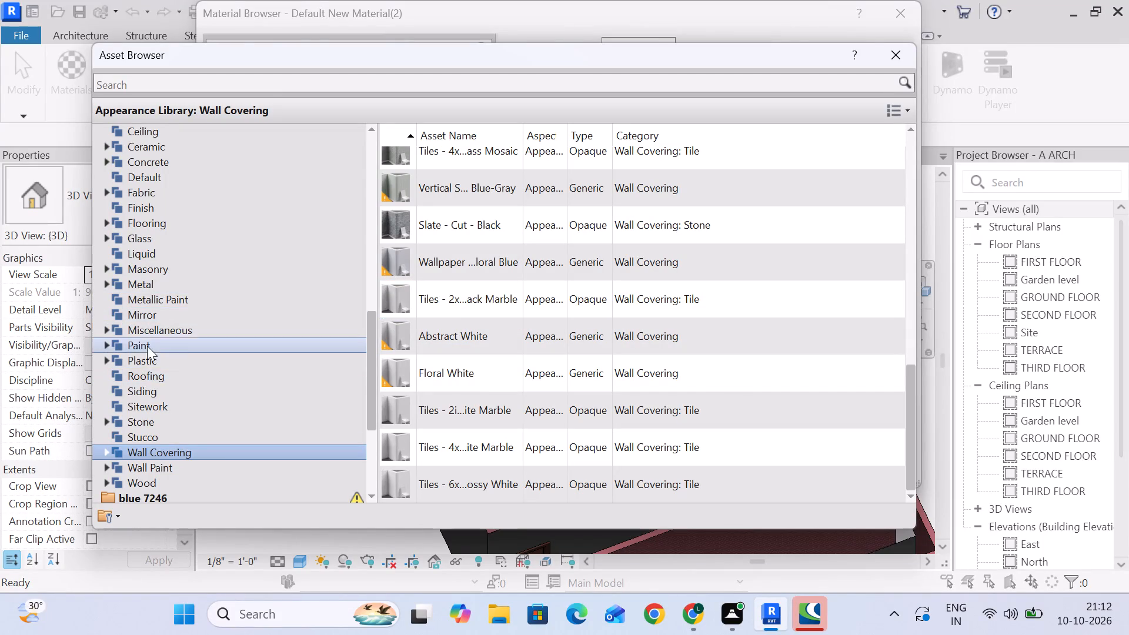
{"action": "scroll", "coordinate": [147, 346], "scroll_direction": "up", "scroll_amount": 2}
{"action": "scroll", "coordinate": [148, 341], "scroll_direction": "down", "scroll_amount": 2}
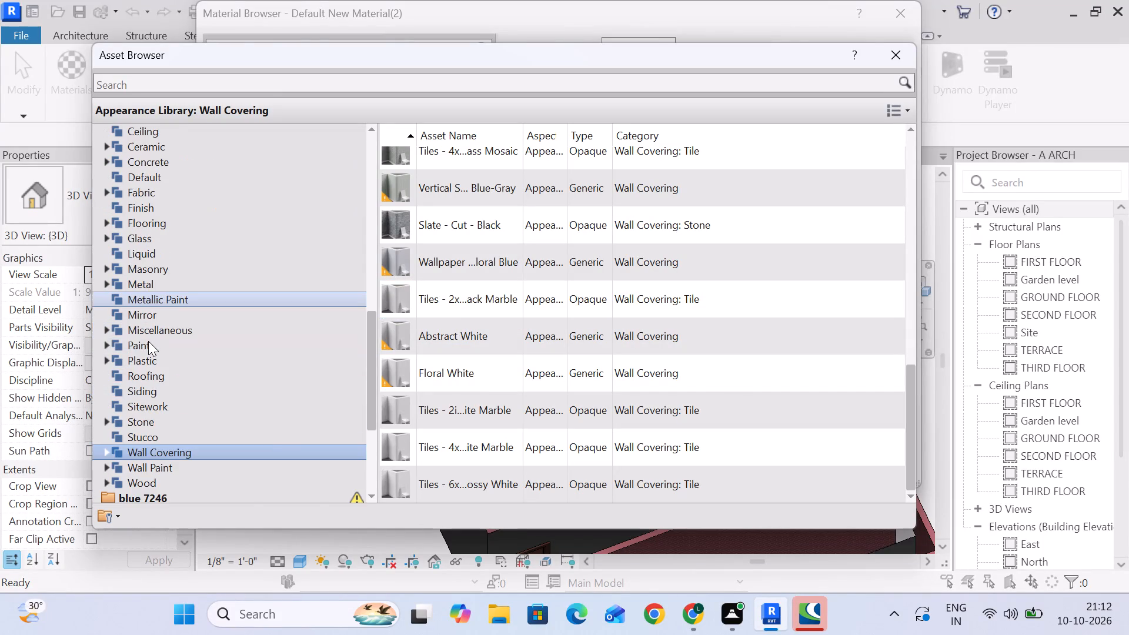
{"action": "scroll", "coordinate": [148, 340], "scroll_direction": "down", "scroll_amount": 2}
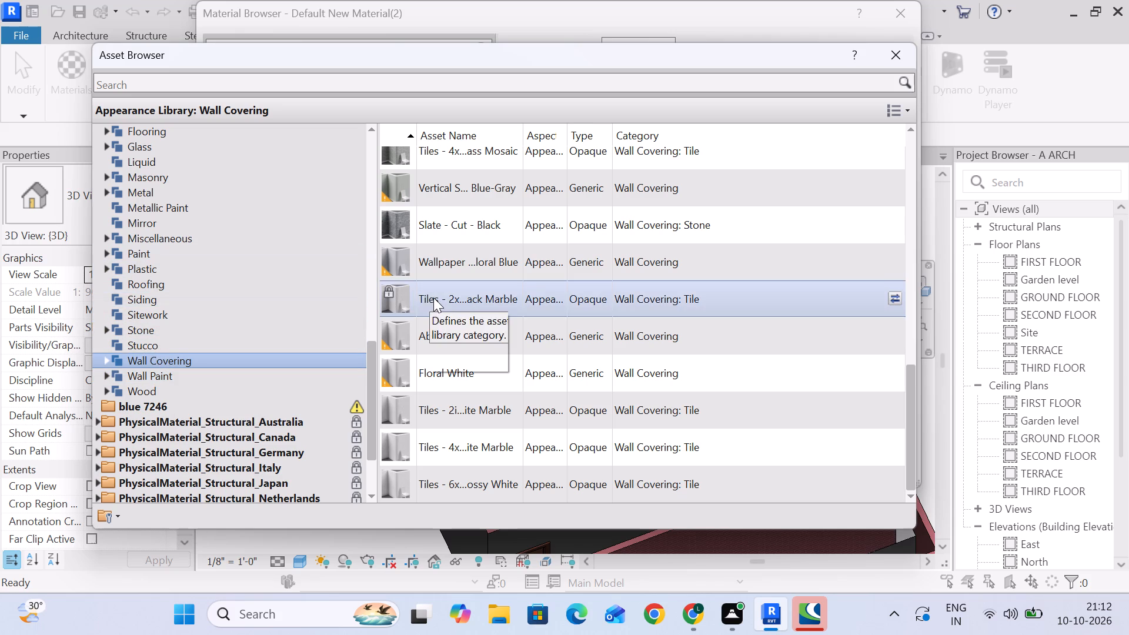
{"action": "scroll", "coordinate": [433, 298], "scroll_direction": "up", "scroll_amount": 2}
{"action": "left_click", "coordinate": [892, 52]}
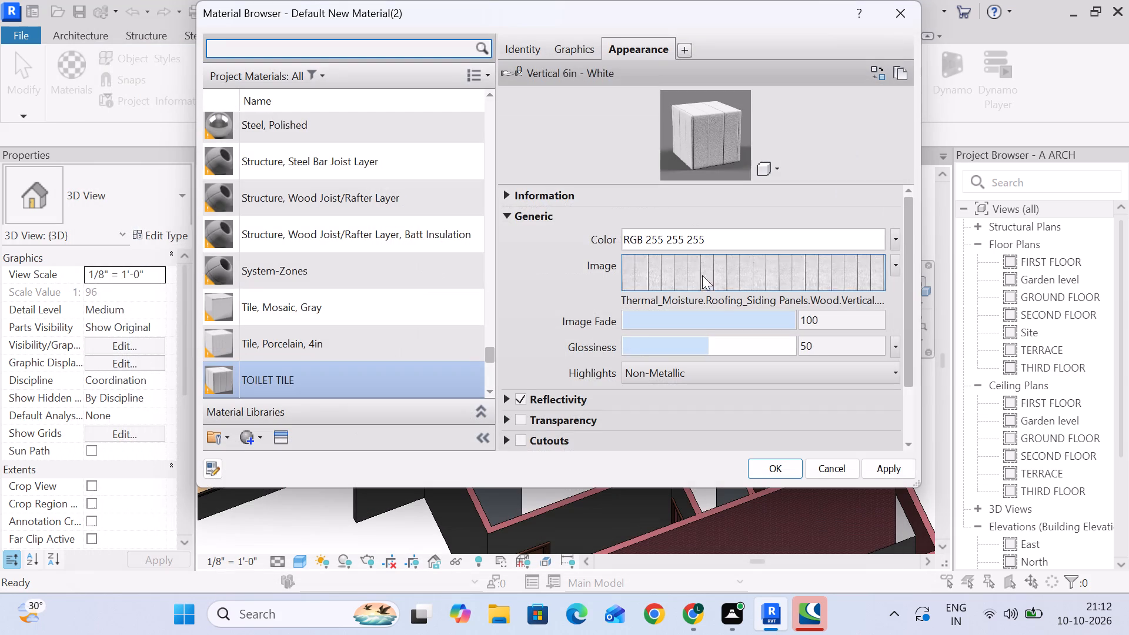
Apply the TOILET TILE material changes and close the Material Browser.
{"action": "left_click", "coordinate": [884, 474]}
{"action": "left_click", "coordinate": [774, 467]}
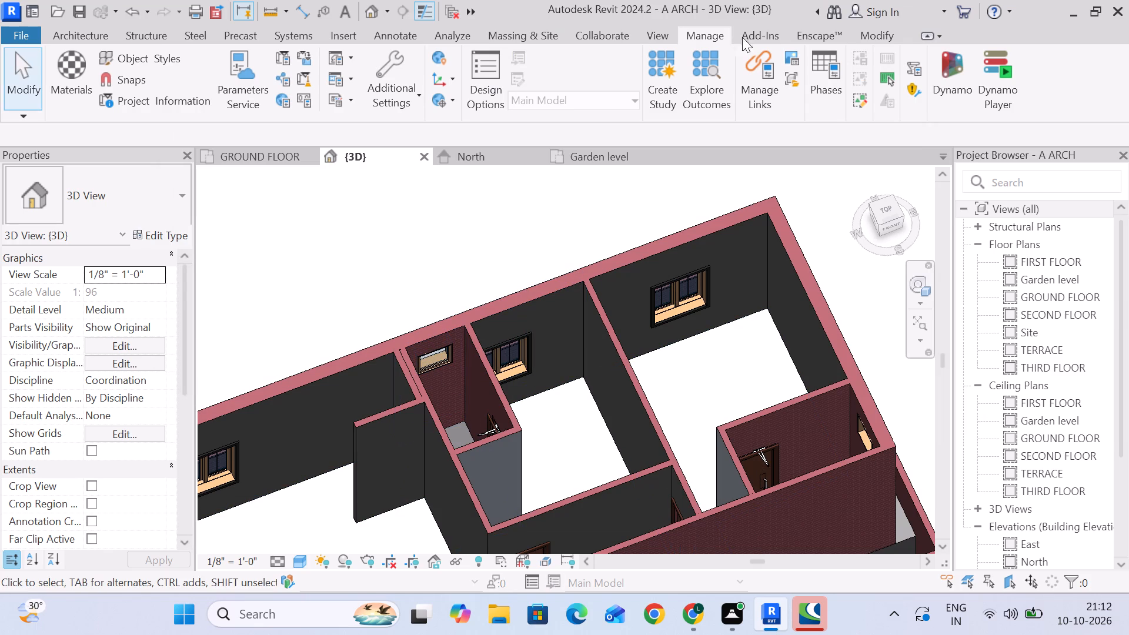
Paint the ventilator wall and the adjacent long wall inside the toilet between the rooms with the TOILET TILE material.
{"action": "left_click", "coordinate": [879, 32]}
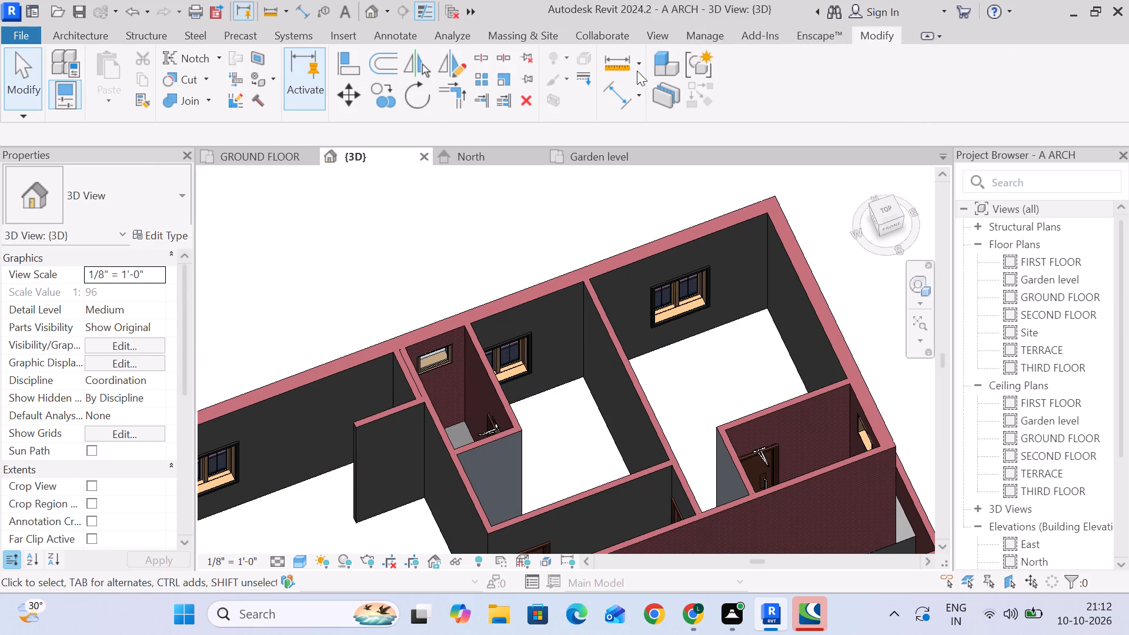
{"action": "left_click", "coordinate": [273, 85]}
{"action": "left_click", "coordinate": [272, 110]}
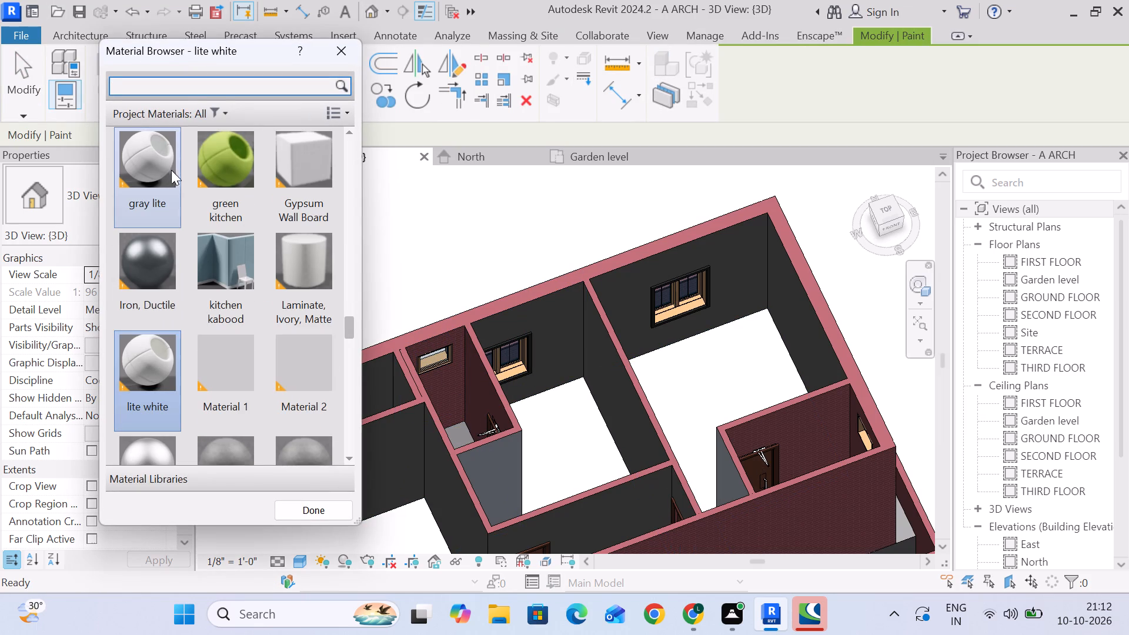
{"action": "left_click", "coordinate": [194, 88]}
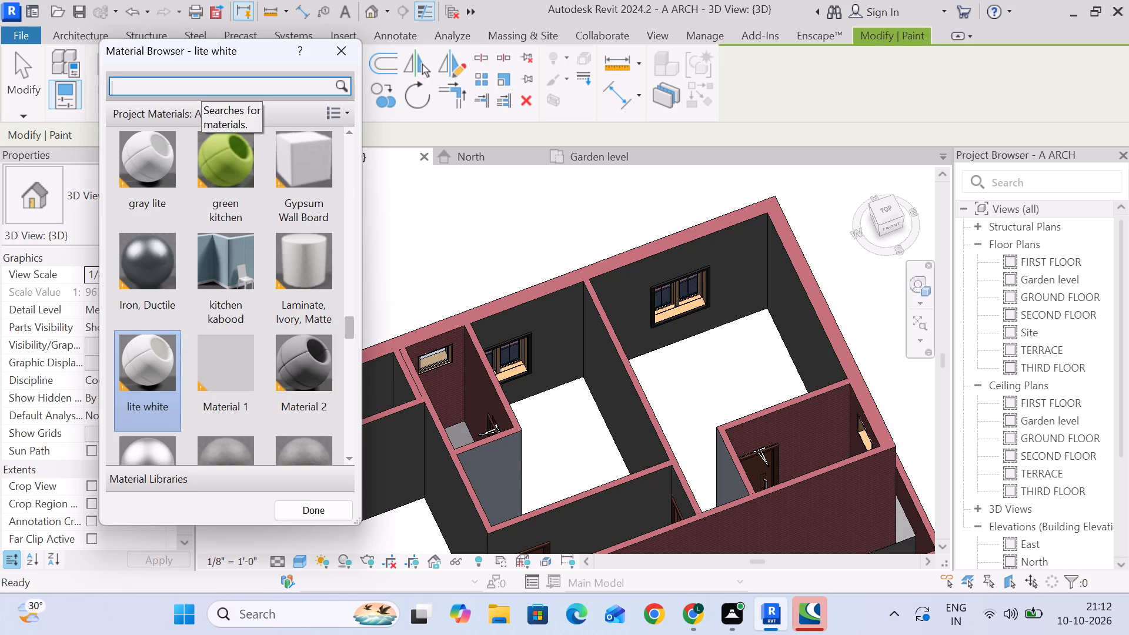
{"action": "key", "text": "t"}
{"action": "key", "text": "o"}
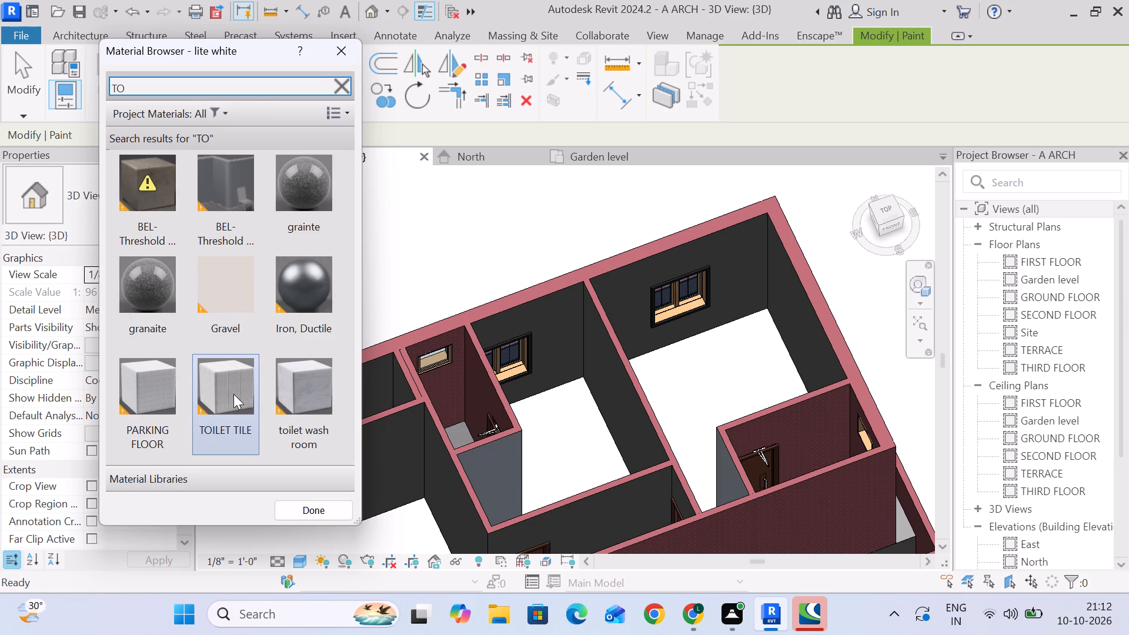
{"action": "left_click", "coordinate": [235, 394]}
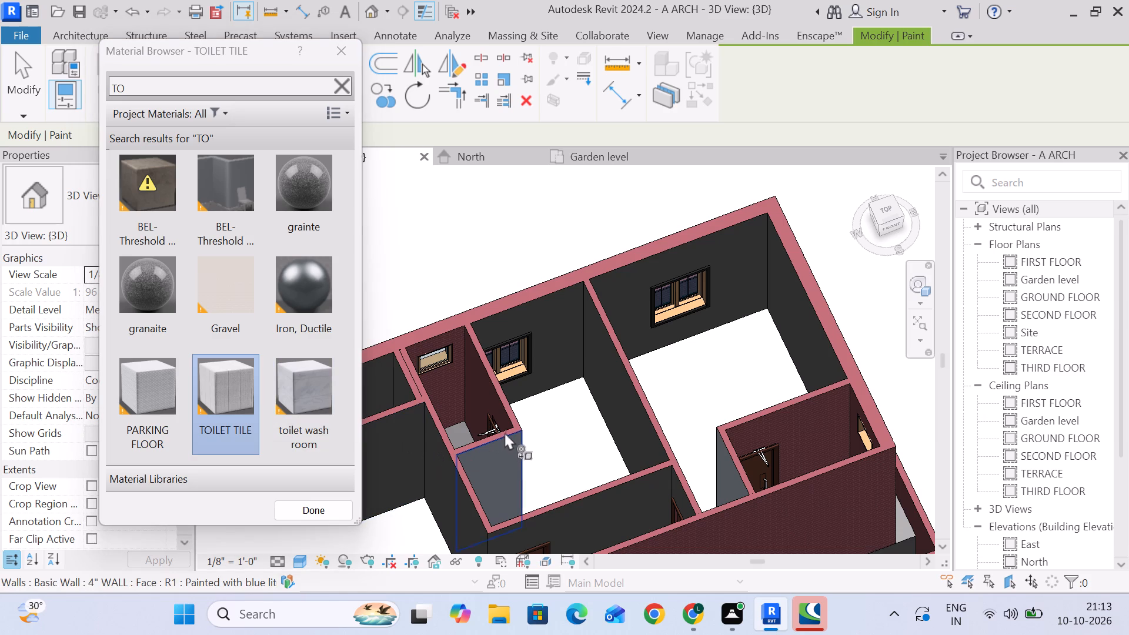
{"action": "left_click", "coordinate": [446, 380]}
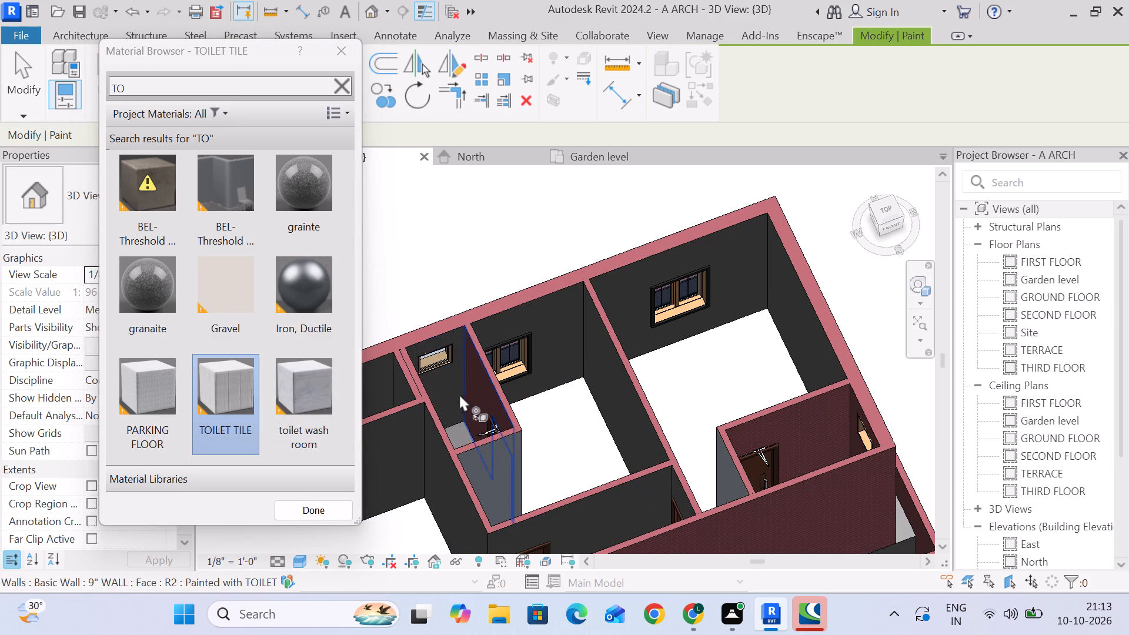
{"action": "scroll", "coordinate": [468, 398], "scroll_direction": "up", "scroll_amount": 3}
{"action": "left_click", "coordinate": [486, 399]}
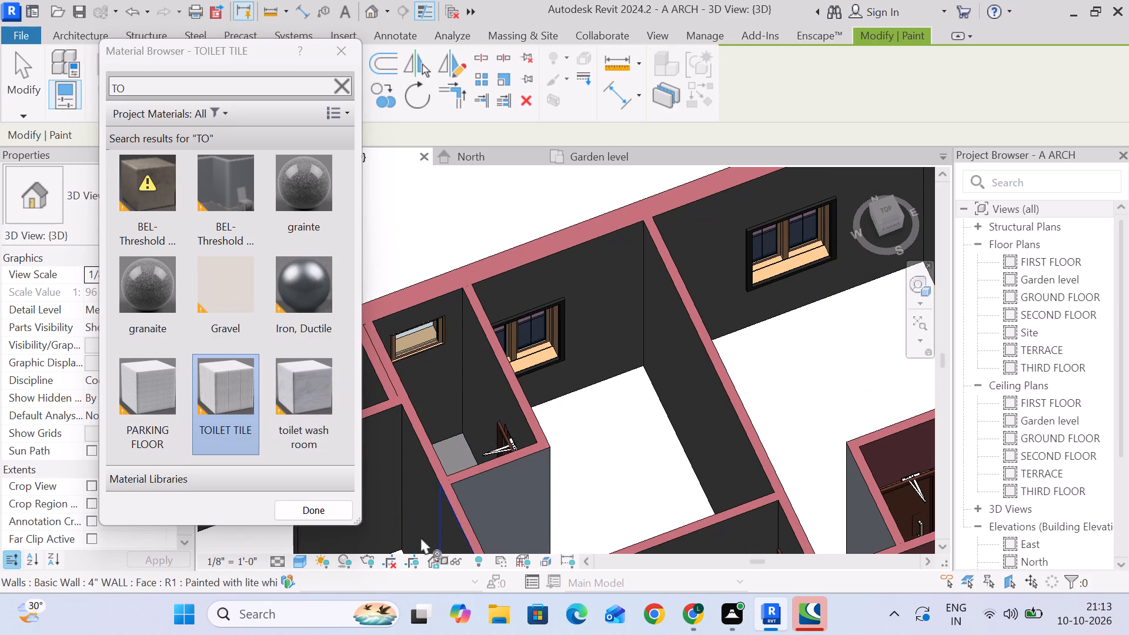
Paint the remaining two inner wall faces of the same toilet with TOILET TILE, working from the opposite side of the house.
{"action": "scroll", "coordinate": [486, 476], "scroll_direction": "down", "scroll_amount": 3}
{"action": "middle_click_drag", "start_coordinate": [590, 437], "coordinate": [627, 359]}
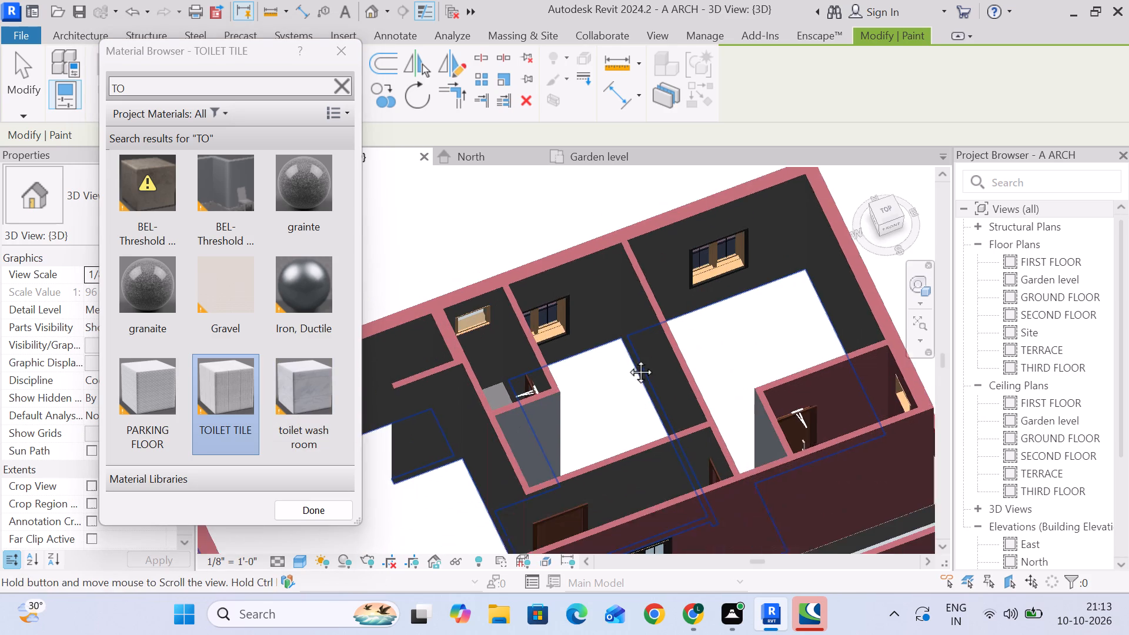
{"action": "middle_click_drag", "start_coordinate": [627, 359], "coordinate": [633, 346]}
{"action": "middle_click_drag", "start_coordinate": [635, 351], "coordinate": [425, 415]}
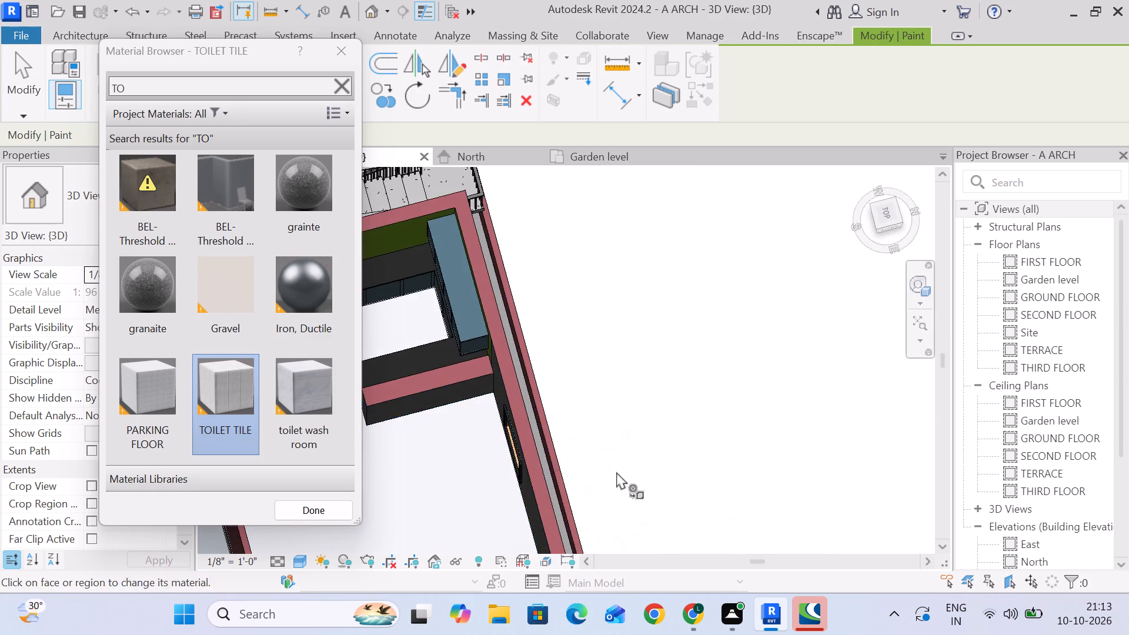
{"action": "middle_click_drag", "start_coordinate": [631, 476], "coordinate": [703, 323]}
{"action": "middle_click_drag", "start_coordinate": [757, 387], "coordinate": [815, 373], "text": "shift"}
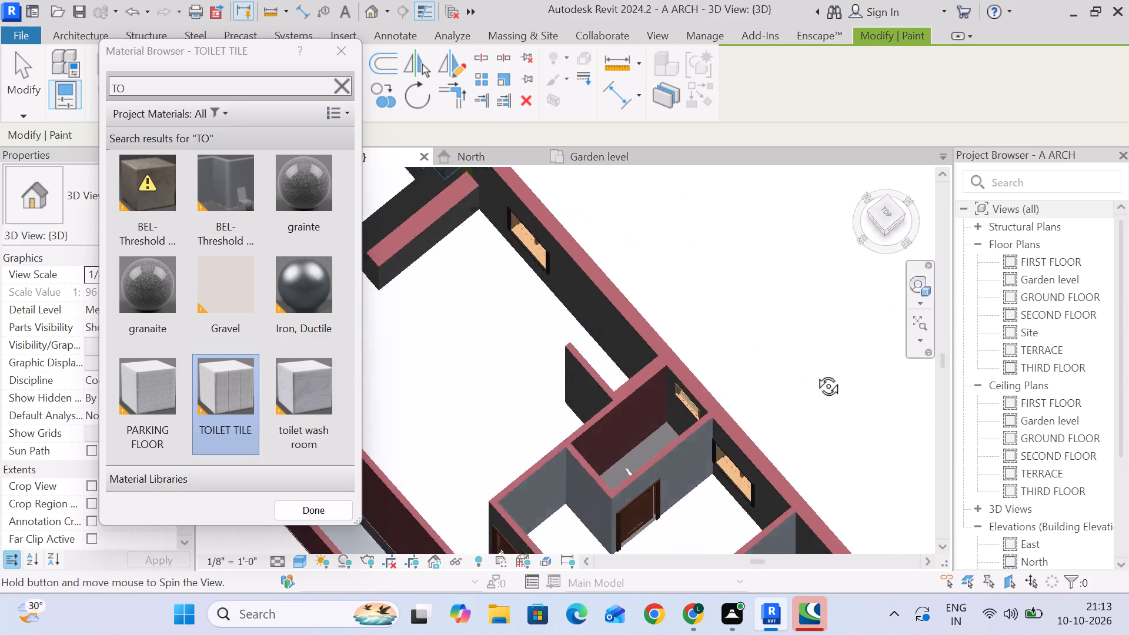
{"action": "middle_click_drag", "start_coordinate": [815, 373], "coordinate": [633, 403], "text": "shift"}
{"action": "middle_click_drag", "start_coordinate": [596, 426], "coordinate": [672, 231]}
{"action": "middle_click_drag", "start_coordinate": [715, 385], "coordinate": [699, 302]}
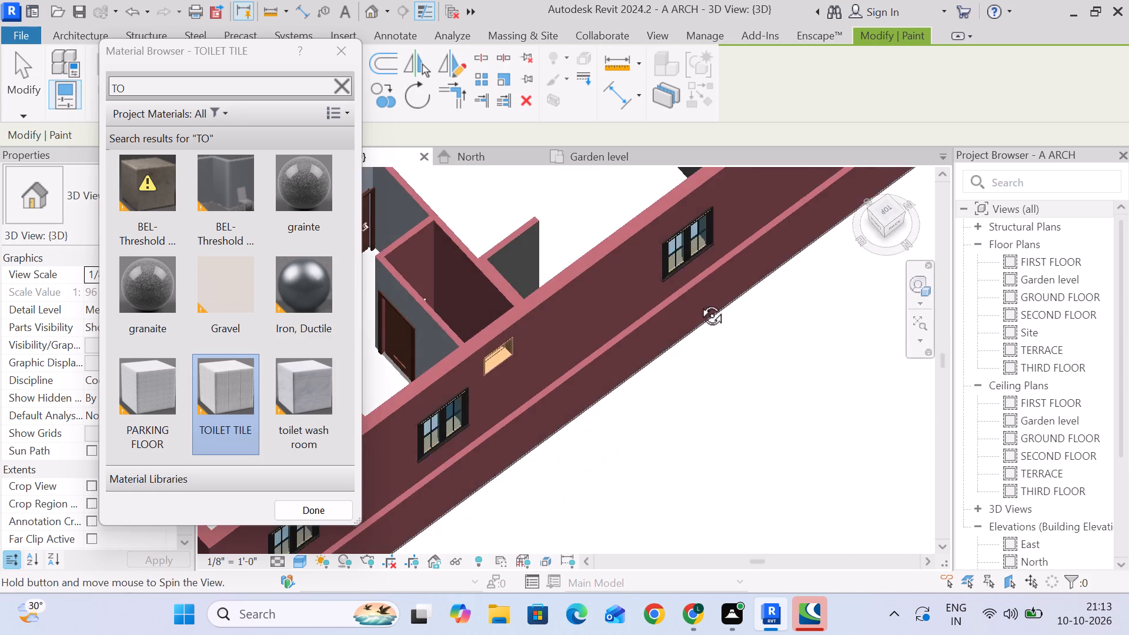
{"action": "middle_click_drag", "start_coordinate": [699, 302], "coordinate": [699, 300]}
{"action": "middle_click_drag", "start_coordinate": [633, 366], "coordinate": [712, 461]}
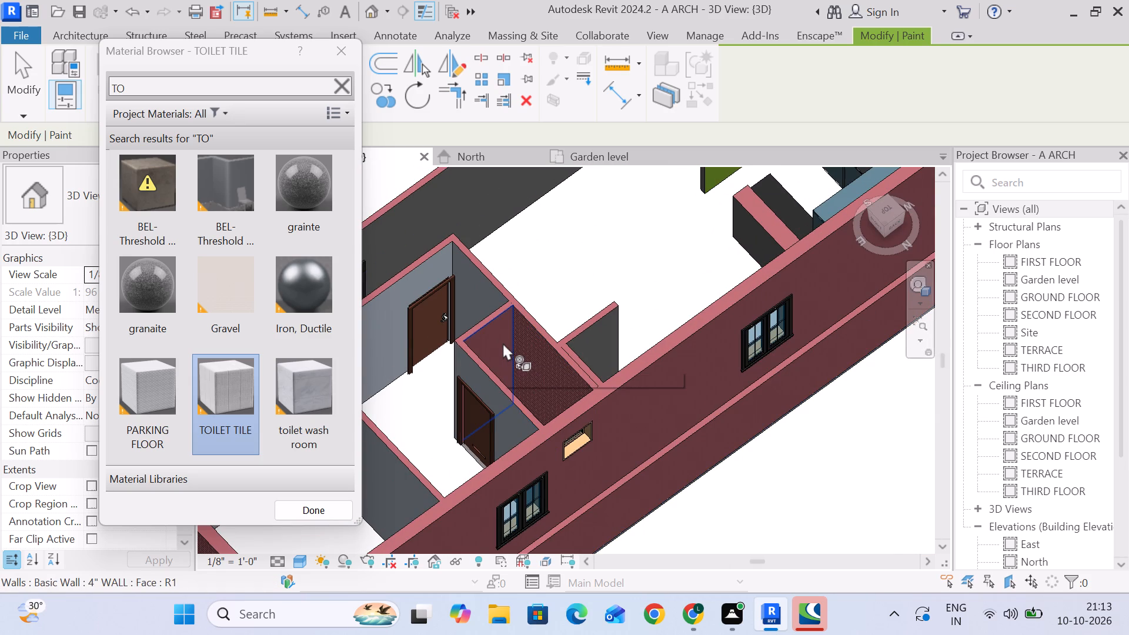
{"action": "left_click", "coordinate": [503, 343]}
{"action": "left_click", "coordinate": [533, 350]}
Paint the outer long wall and the end wall opposite the ventilator inside the corner toilet with TOILET TILE.
{"action": "scroll", "coordinate": [563, 405], "scroll_direction": "down", "scroll_amount": 3}
{"action": "middle_click_drag", "start_coordinate": [564, 411], "coordinate": [850, 346]}
{"action": "scroll", "coordinate": [653, 343], "scroll_direction": "up", "scroll_amount": 5}
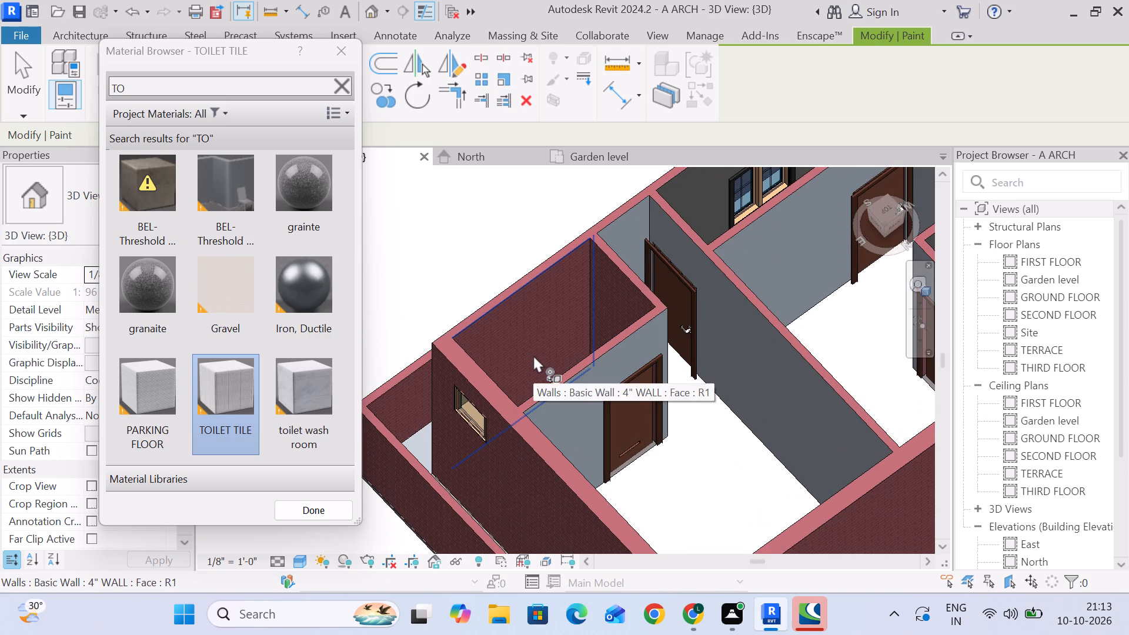
{"action": "scroll", "coordinate": [533, 355], "scroll_direction": "down", "scroll_amount": 1}
{"action": "middle_click_drag", "start_coordinate": [533, 355], "coordinate": [557, 370], "text": "shift"}
{"action": "middle_click_drag", "start_coordinate": [712, 420], "coordinate": [583, 275]}
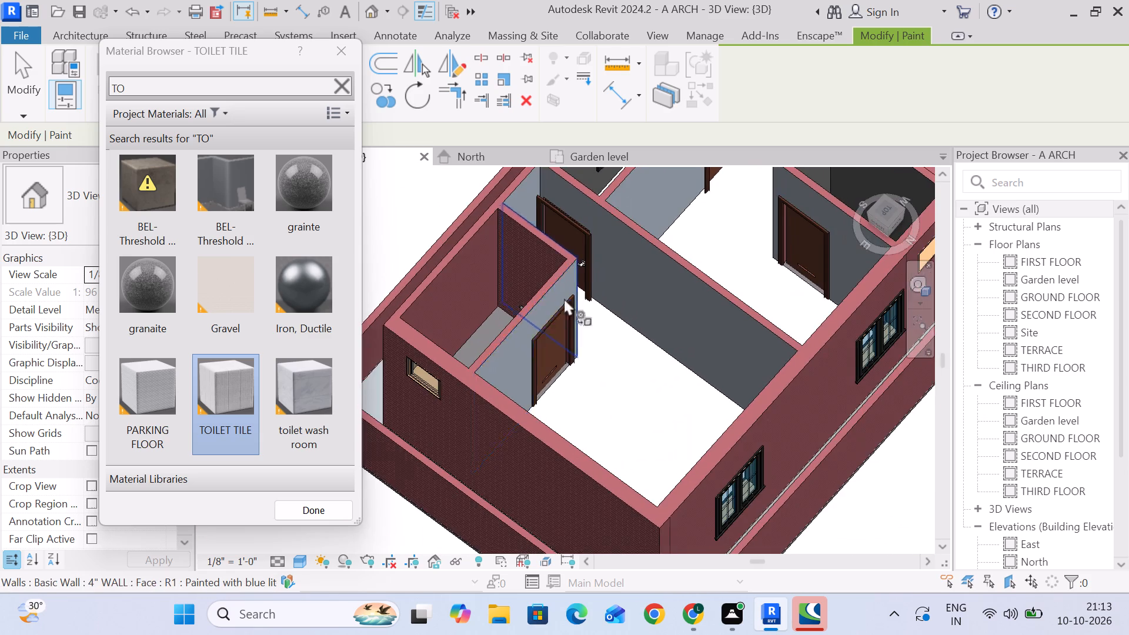
{"action": "scroll", "coordinate": [570, 345], "scroll_direction": "up", "scroll_amount": 3}
{"action": "middle_click_drag", "start_coordinate": [537, 347], "coordinate": [564, 359], "text": "shift"}
{"action": "left_click", "coordinate": [545, 384]}
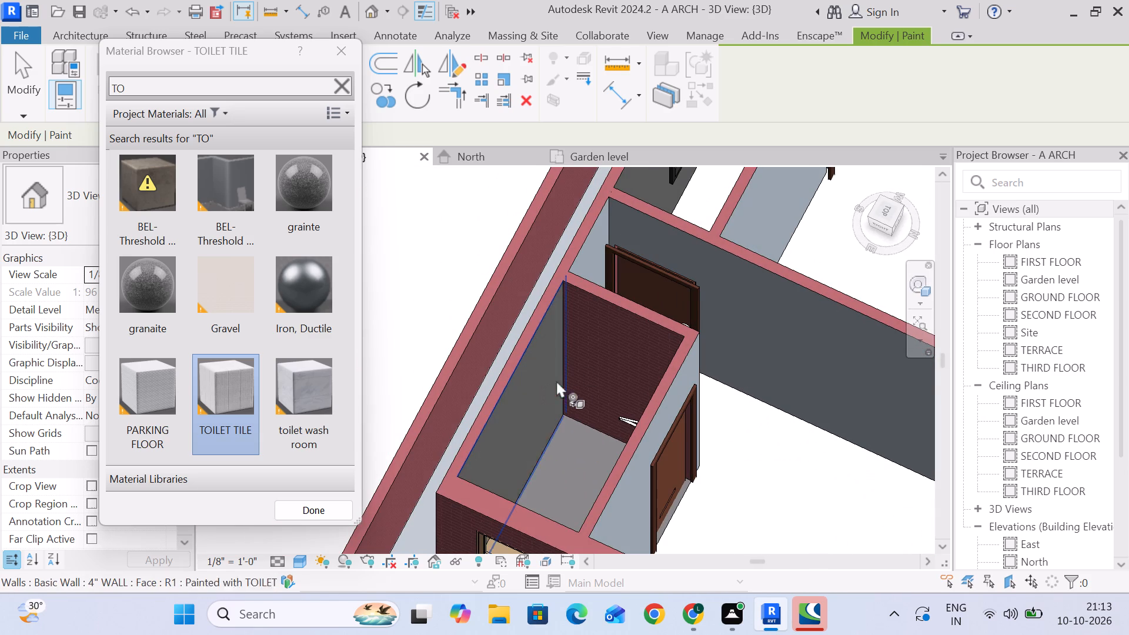
{"action": "left_click", "coordinate": [616, 353]}
Paint the ventilator wall and the long door wall inside the same corner toilet with TOILET TILE and finish painting.
{"action": "scroll", "coordinate": [620, 409], "scroll_direction": "down", "scroll_amount": 4}
{"action": "middle_click_drag", "start_coordinate": [672, 435], "coordinate": [732, 370]}
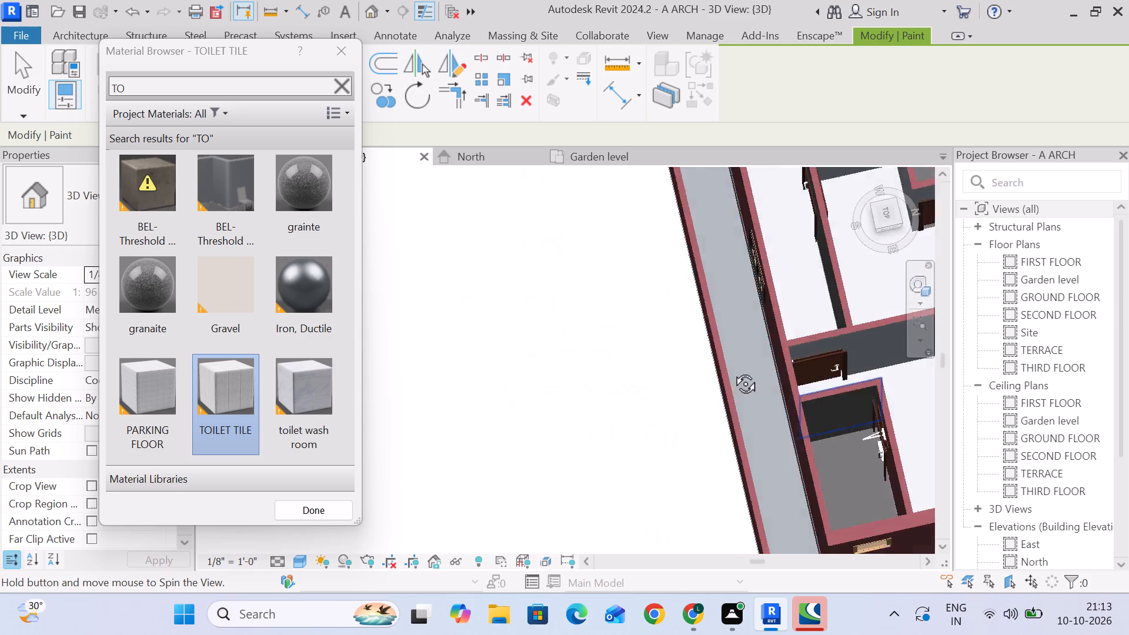
{"action": "middle_click_drag", "start_coordinate": [732, 370], "coordinate": [746, 372]}
{"action": "middle_click_drag", "start_coordinate": [780, 392], "coordinate": [430, 377]}
{"action": "middle_click_drag", "start_coordinate": [470, 401], "coordinate": [719, 382]}
{"action": "middle_click_drag", "start_coordinate": [727, 375], "coordinate": [645, 562]}
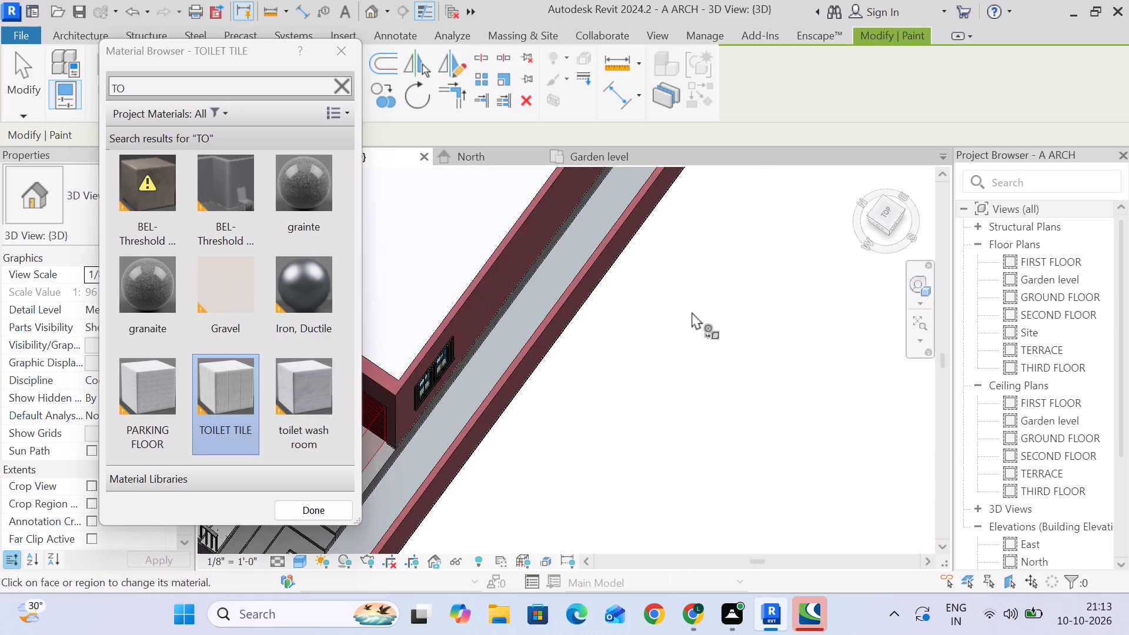
{"action": "middle_click_drag", "start_coordinate": [686, 323], "coordinate": [656, 631]}
{"action": "middle_click_drag", "start_coordinate": [551, 380], "coordinate": [531, 515]}
{"action": "scroll", "coordinate": [697, 261], "scroll_direction": "up", "scroll_amount": 2}
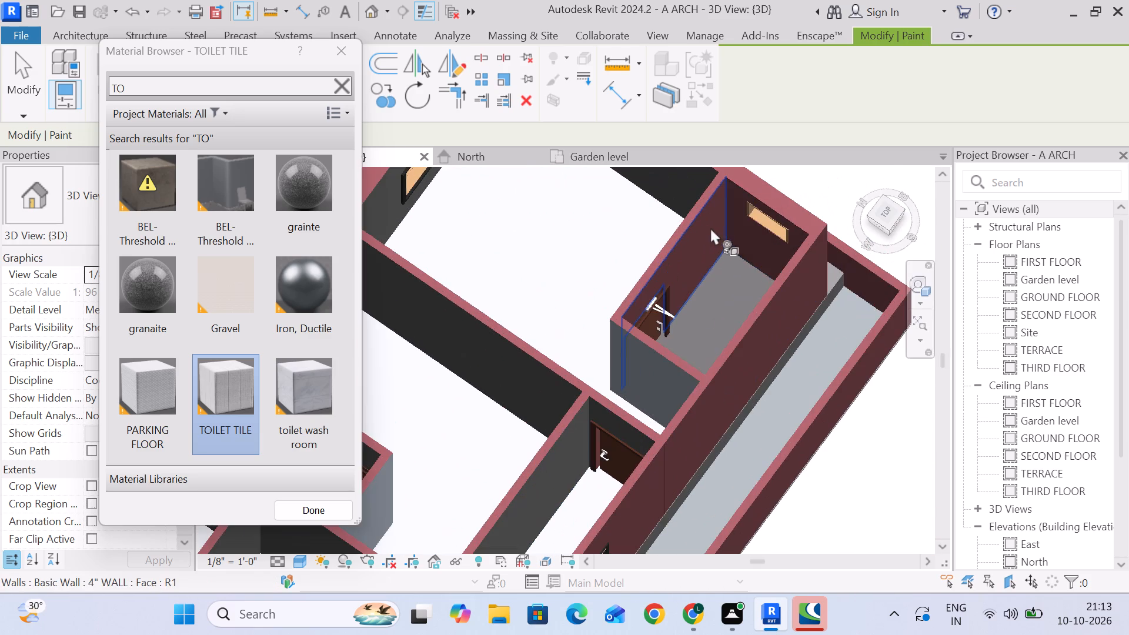
{"action": "left_click", "coordinate": [757, 239]}
{"action": "left_click", "coordinate": [695, 243]}
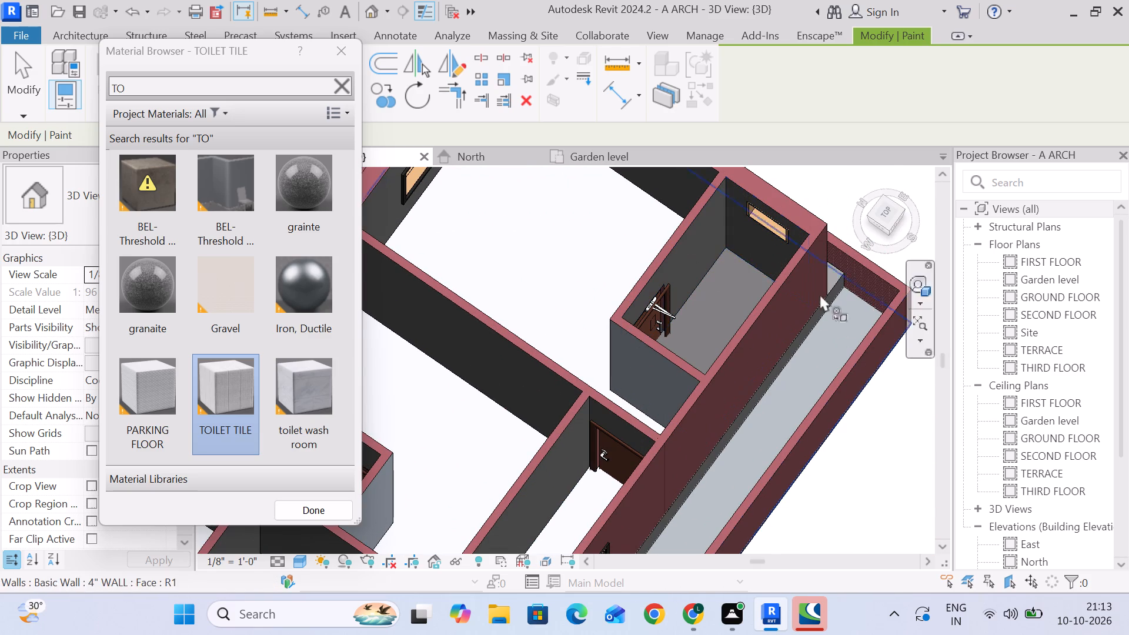
{"action": "left_click", "coordinate": [342, 50]}
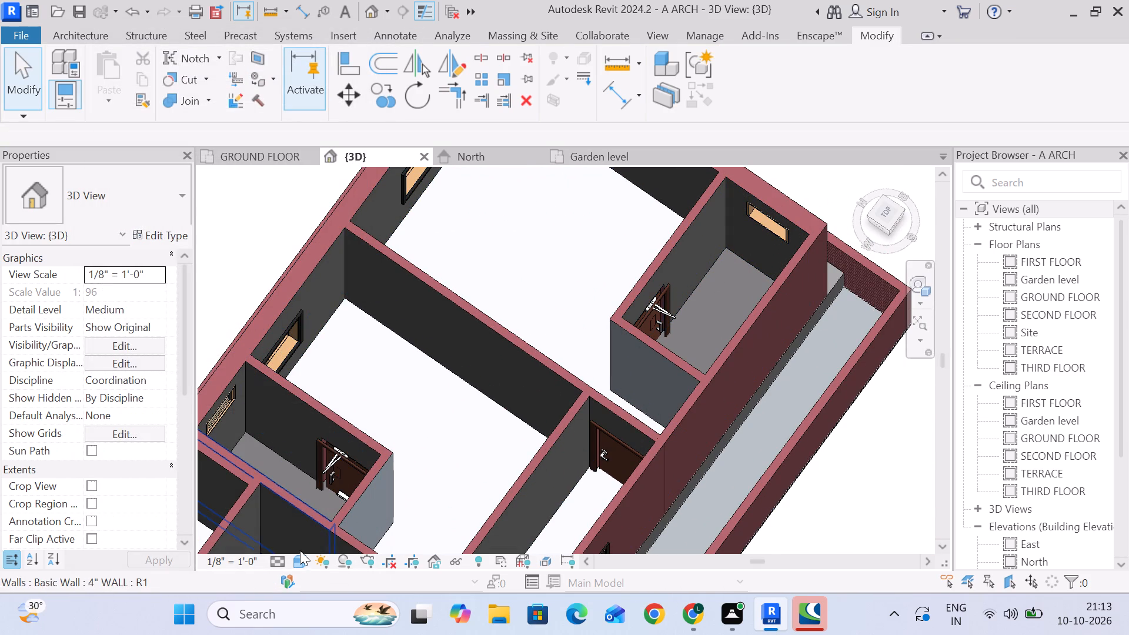
Switch the 3D view to the Textures visual style and check the tiled toilet walls.
{"action": "left_click", "coordinate": [304, 556]}
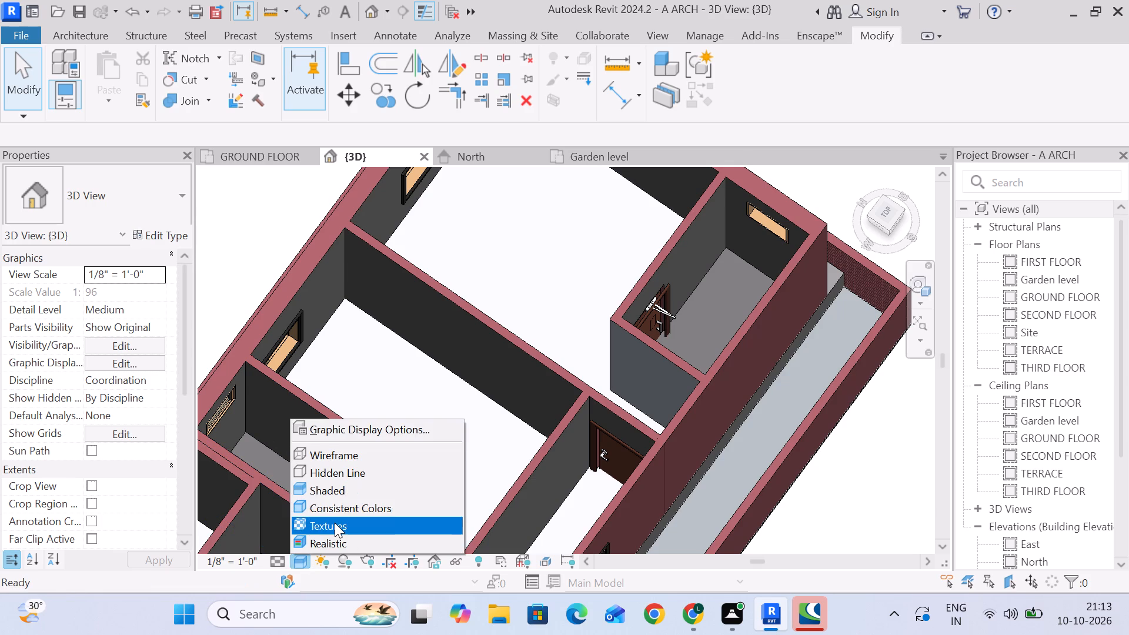
{"action": "left_click", "coordinate": [335, 523]}
{"action": "scroll", "coordinate": [719, 255], "scroll_direction": "up", "scroll_amount": 3}
{"action": "scroll", "coordinate": [719, 296], "scroll_direction": "down", "scroll_amount": 3}
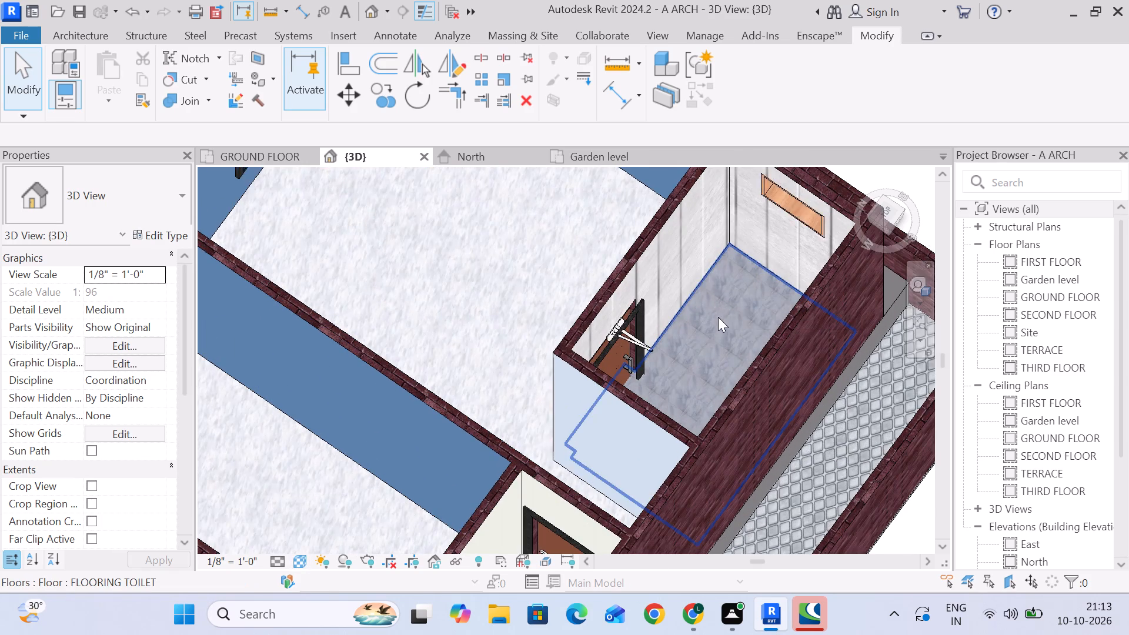
{"action": "middle_click_drag", "start_coordinate": [718, 318], "coordinate": [623, 273]}
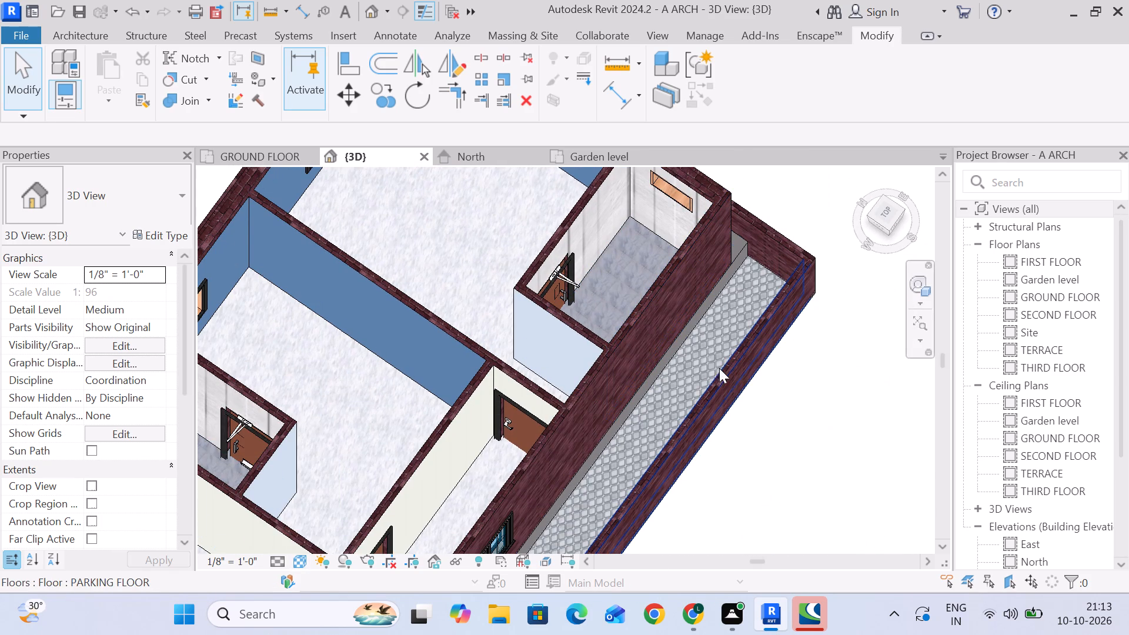
{"action": "middle_click_drag", "start_coordinate": [734, 375], "coordinate": [713, 337]}
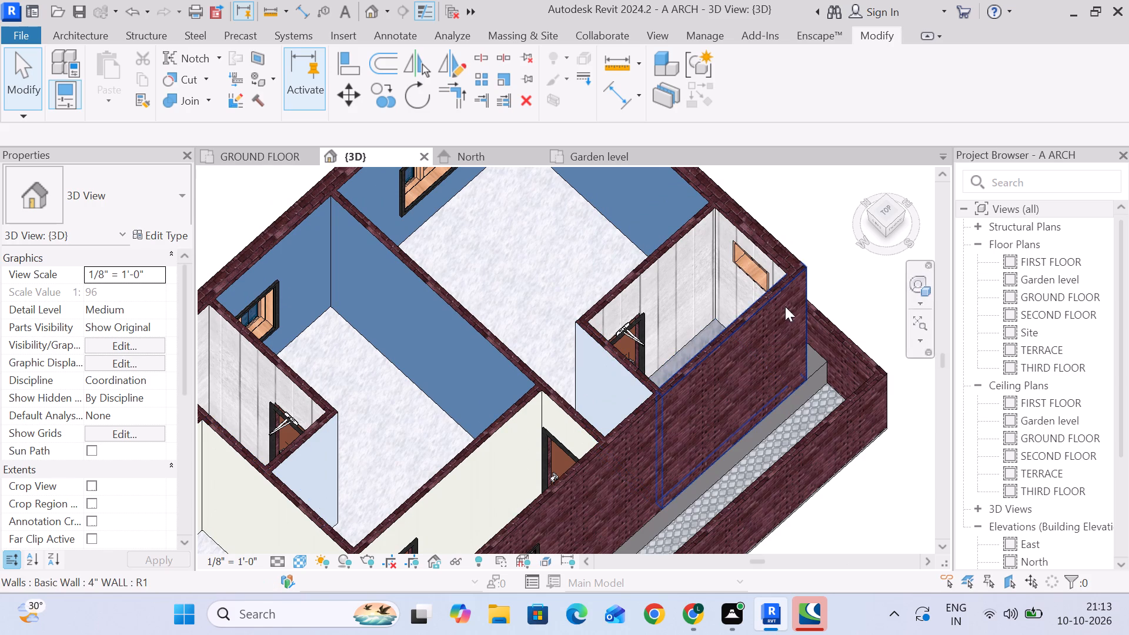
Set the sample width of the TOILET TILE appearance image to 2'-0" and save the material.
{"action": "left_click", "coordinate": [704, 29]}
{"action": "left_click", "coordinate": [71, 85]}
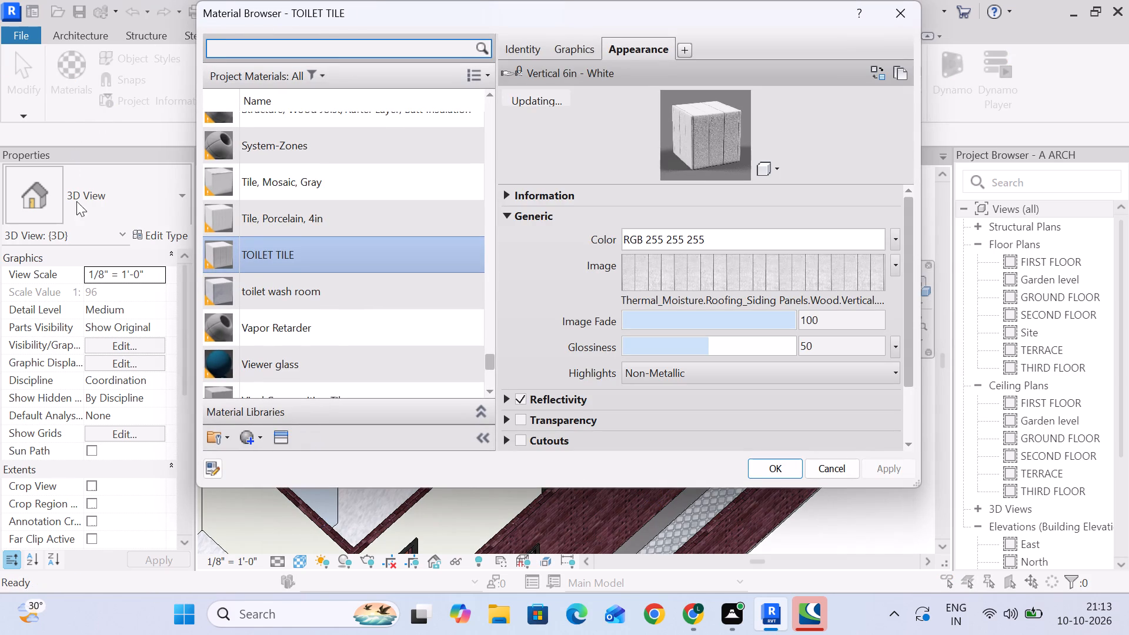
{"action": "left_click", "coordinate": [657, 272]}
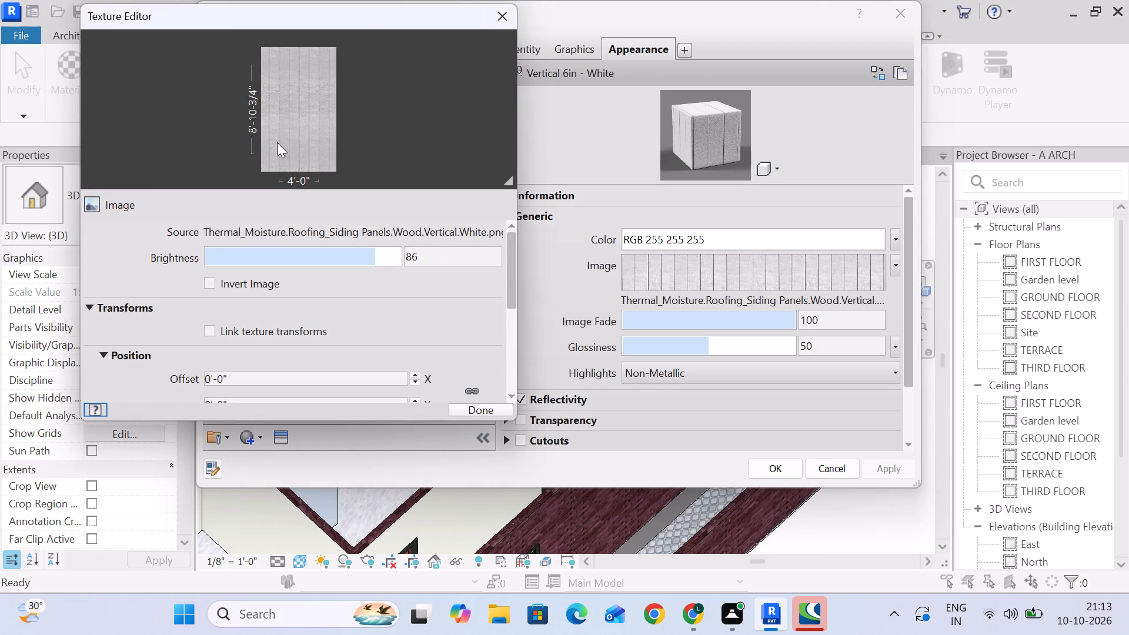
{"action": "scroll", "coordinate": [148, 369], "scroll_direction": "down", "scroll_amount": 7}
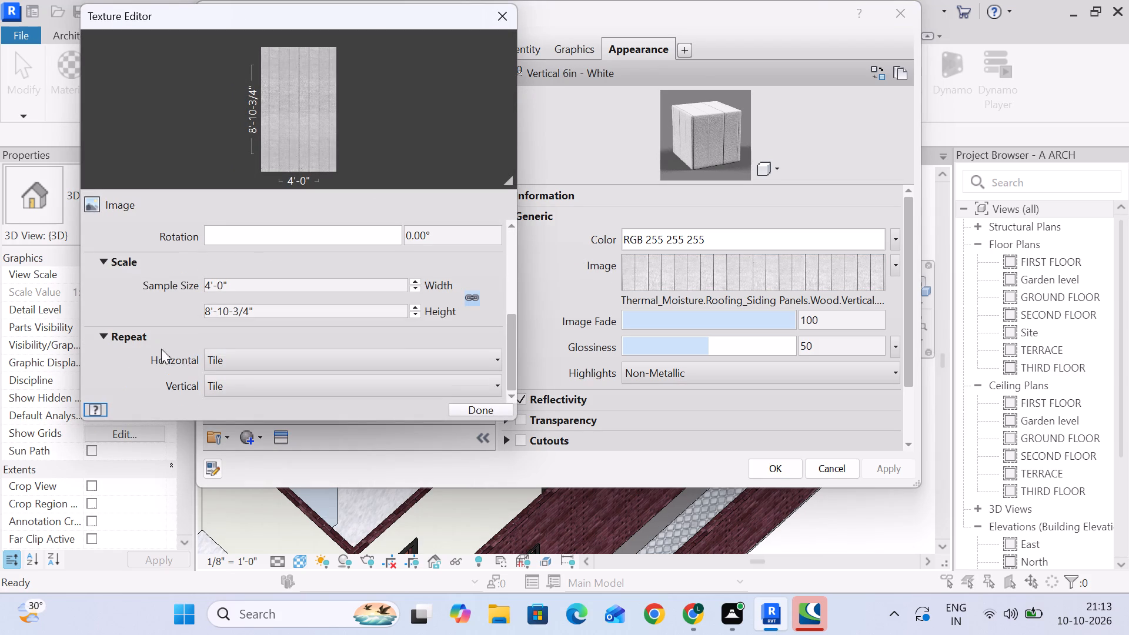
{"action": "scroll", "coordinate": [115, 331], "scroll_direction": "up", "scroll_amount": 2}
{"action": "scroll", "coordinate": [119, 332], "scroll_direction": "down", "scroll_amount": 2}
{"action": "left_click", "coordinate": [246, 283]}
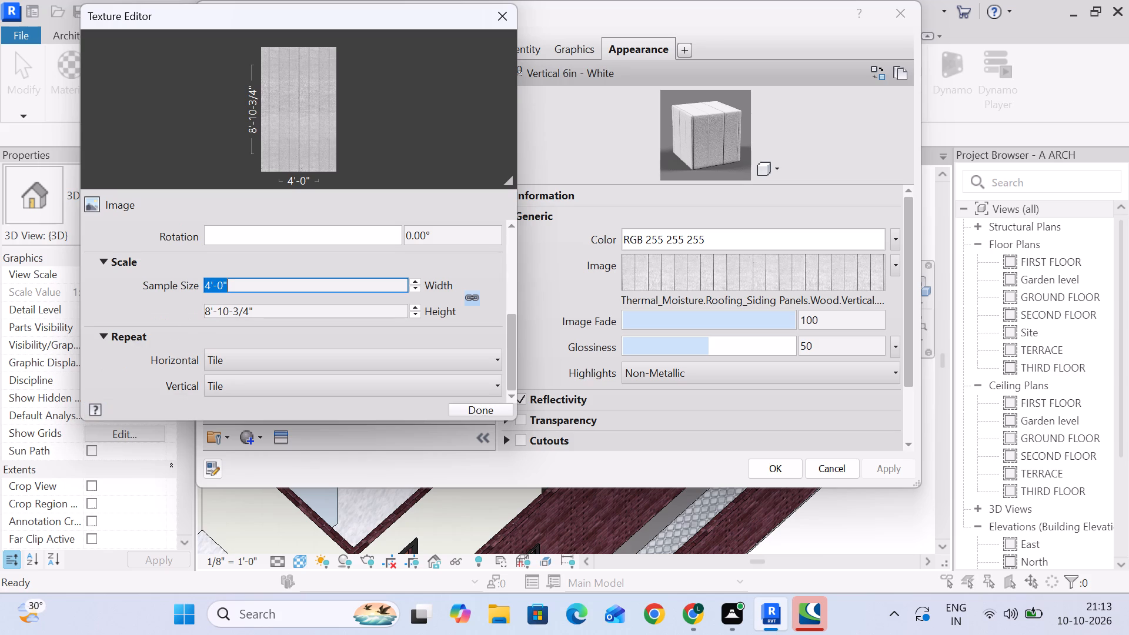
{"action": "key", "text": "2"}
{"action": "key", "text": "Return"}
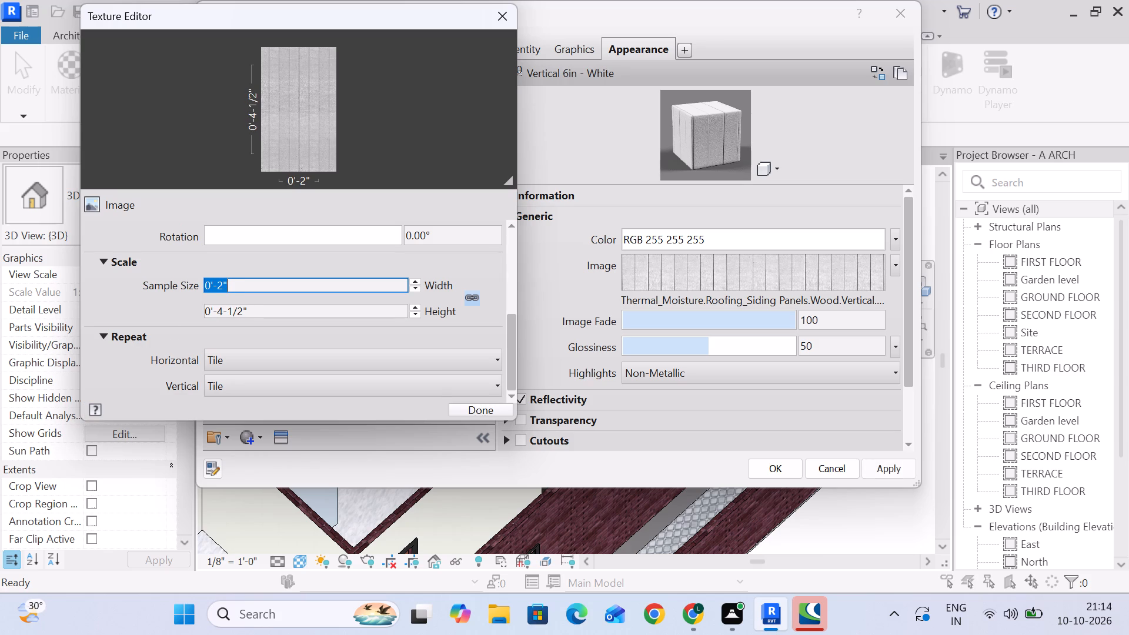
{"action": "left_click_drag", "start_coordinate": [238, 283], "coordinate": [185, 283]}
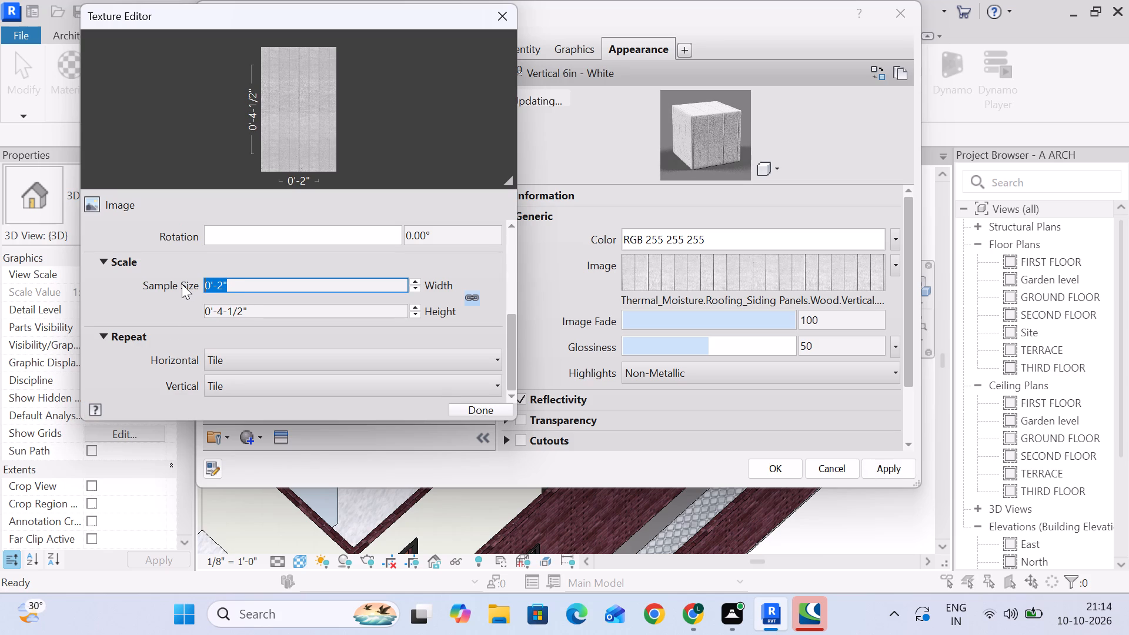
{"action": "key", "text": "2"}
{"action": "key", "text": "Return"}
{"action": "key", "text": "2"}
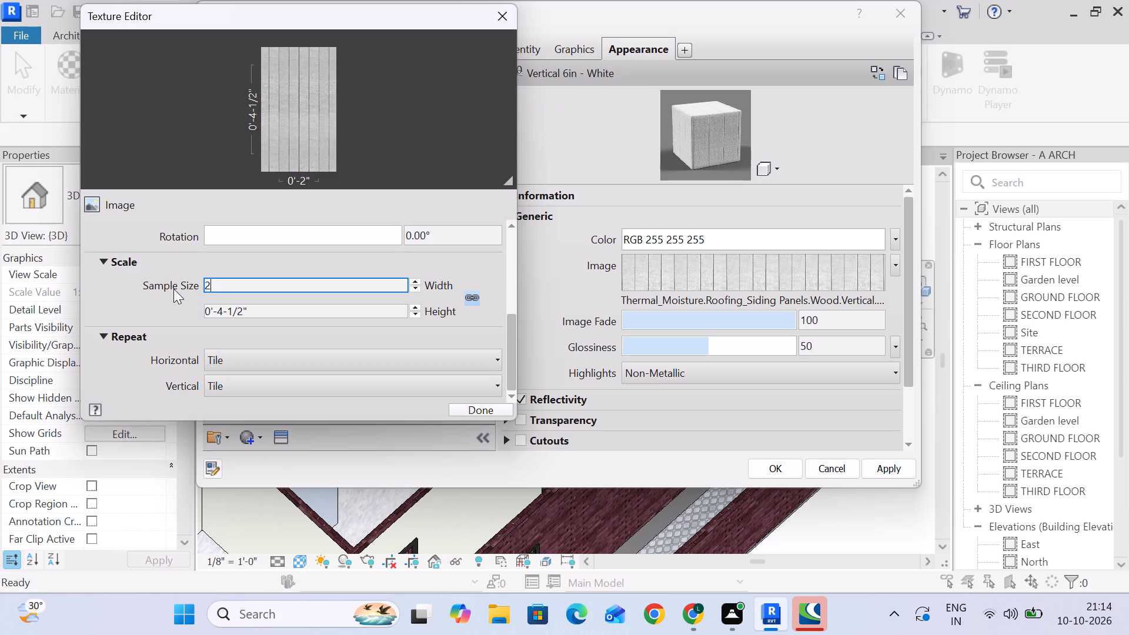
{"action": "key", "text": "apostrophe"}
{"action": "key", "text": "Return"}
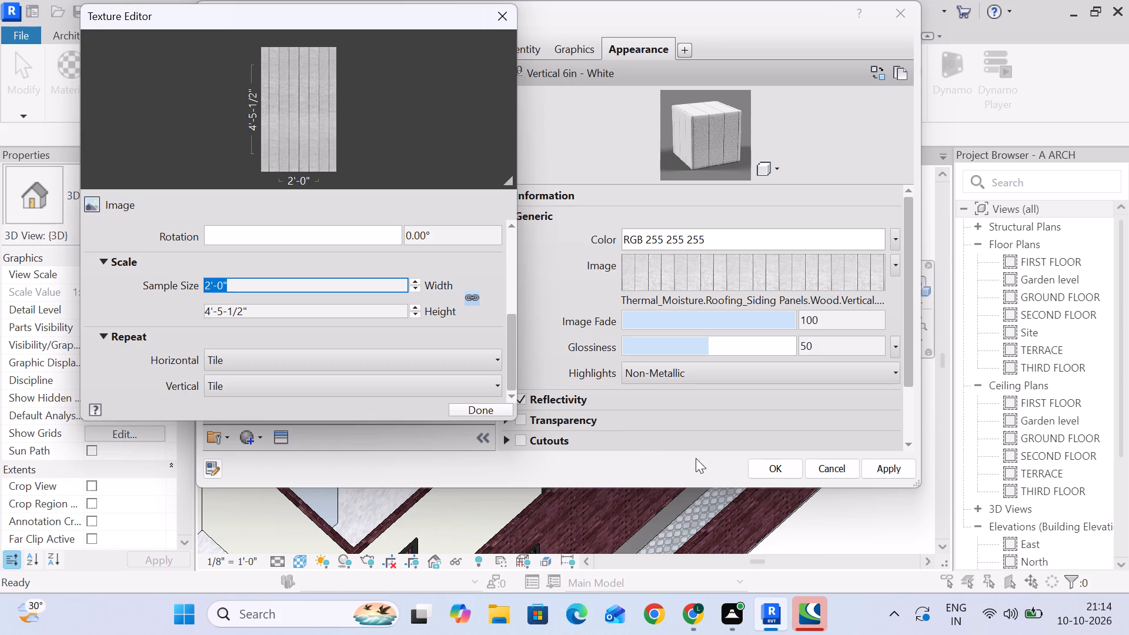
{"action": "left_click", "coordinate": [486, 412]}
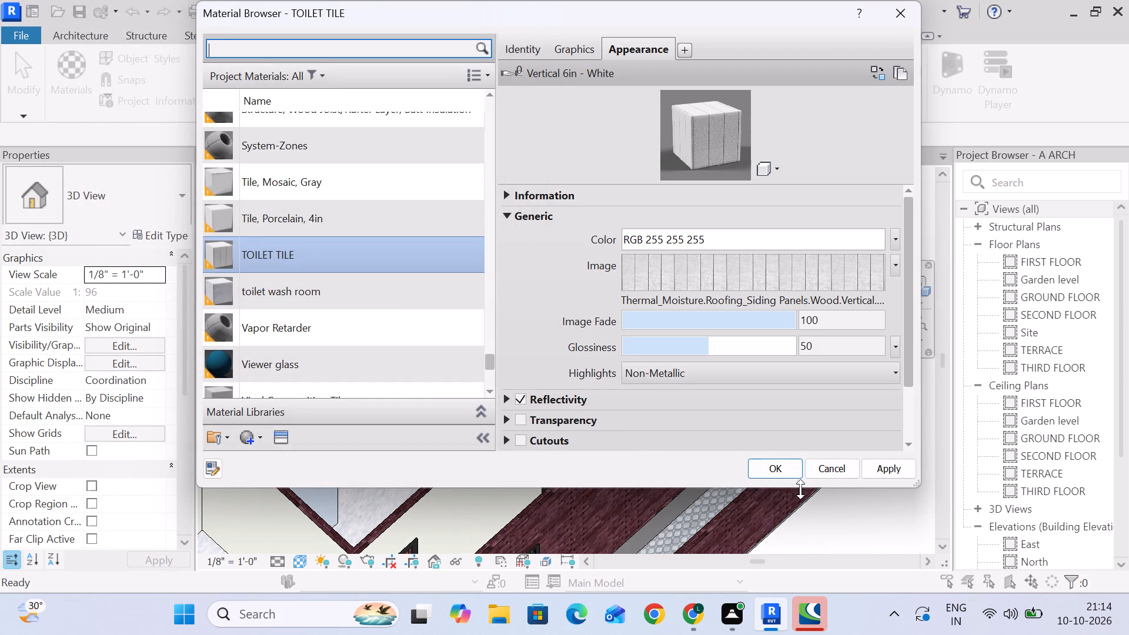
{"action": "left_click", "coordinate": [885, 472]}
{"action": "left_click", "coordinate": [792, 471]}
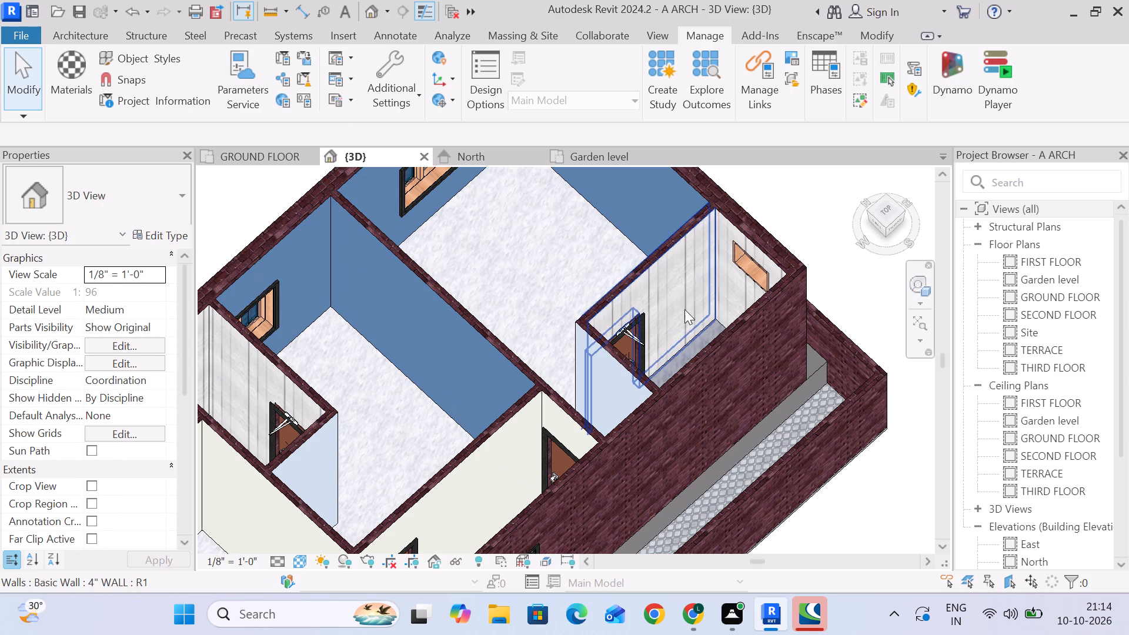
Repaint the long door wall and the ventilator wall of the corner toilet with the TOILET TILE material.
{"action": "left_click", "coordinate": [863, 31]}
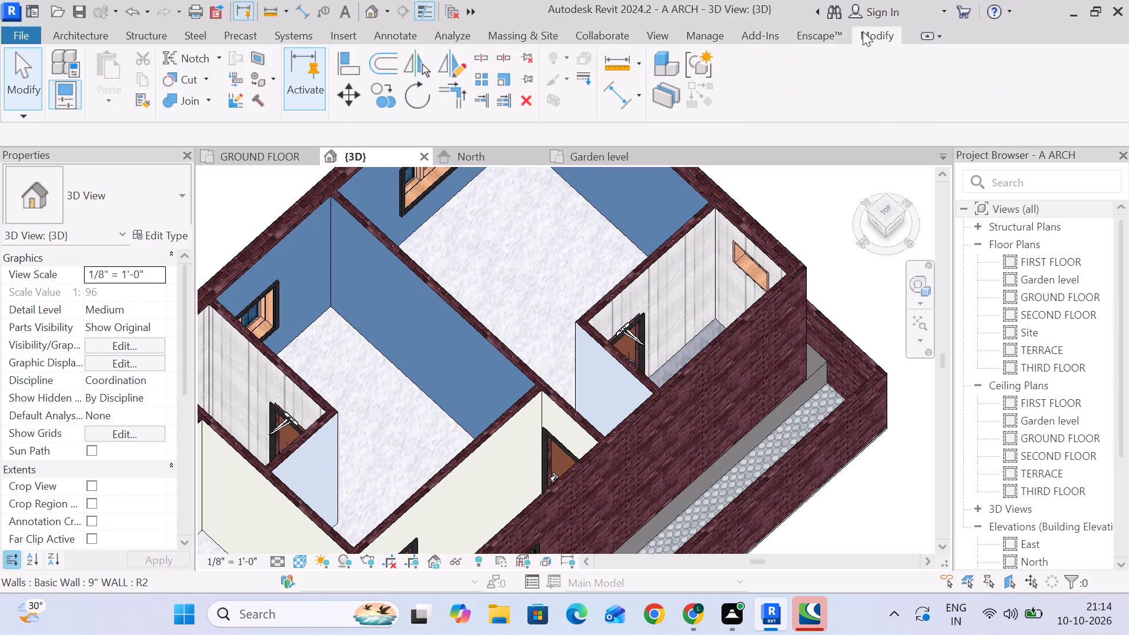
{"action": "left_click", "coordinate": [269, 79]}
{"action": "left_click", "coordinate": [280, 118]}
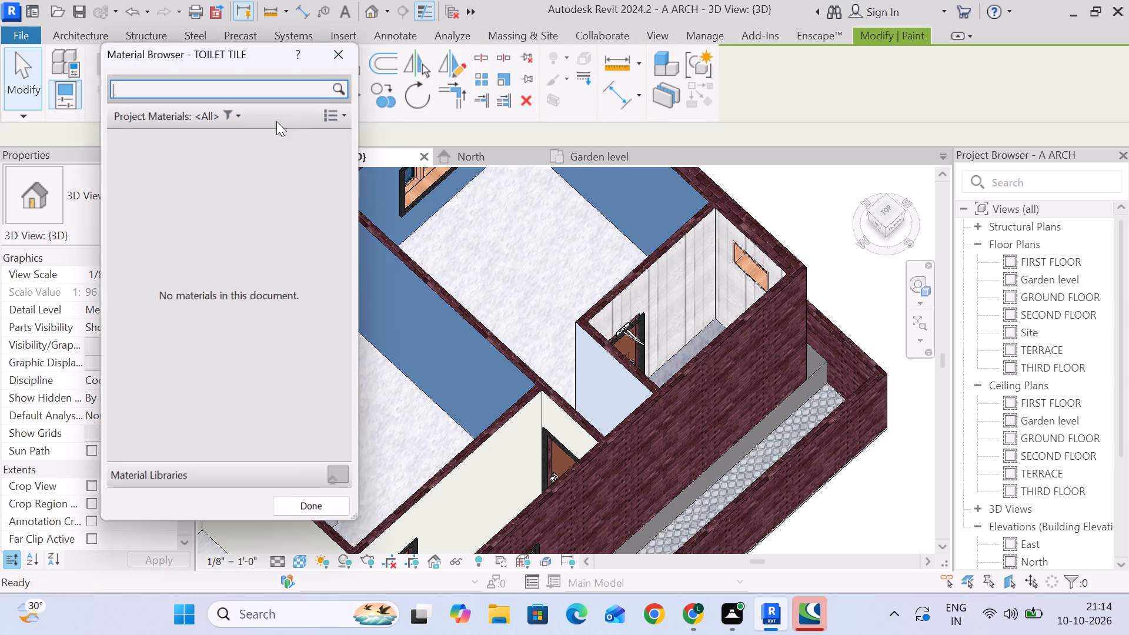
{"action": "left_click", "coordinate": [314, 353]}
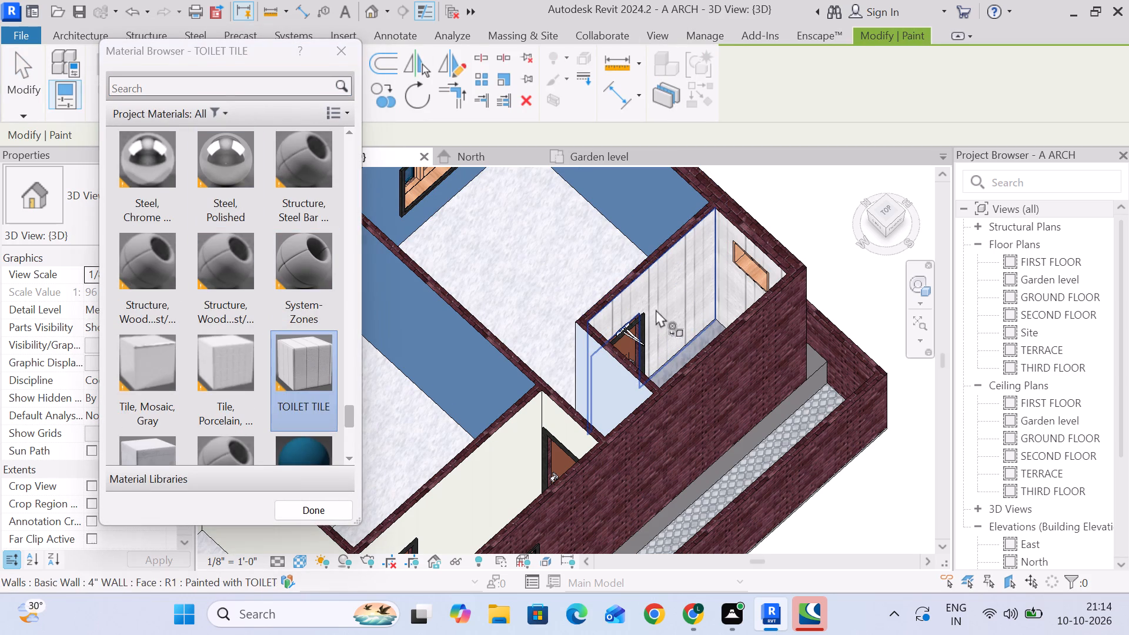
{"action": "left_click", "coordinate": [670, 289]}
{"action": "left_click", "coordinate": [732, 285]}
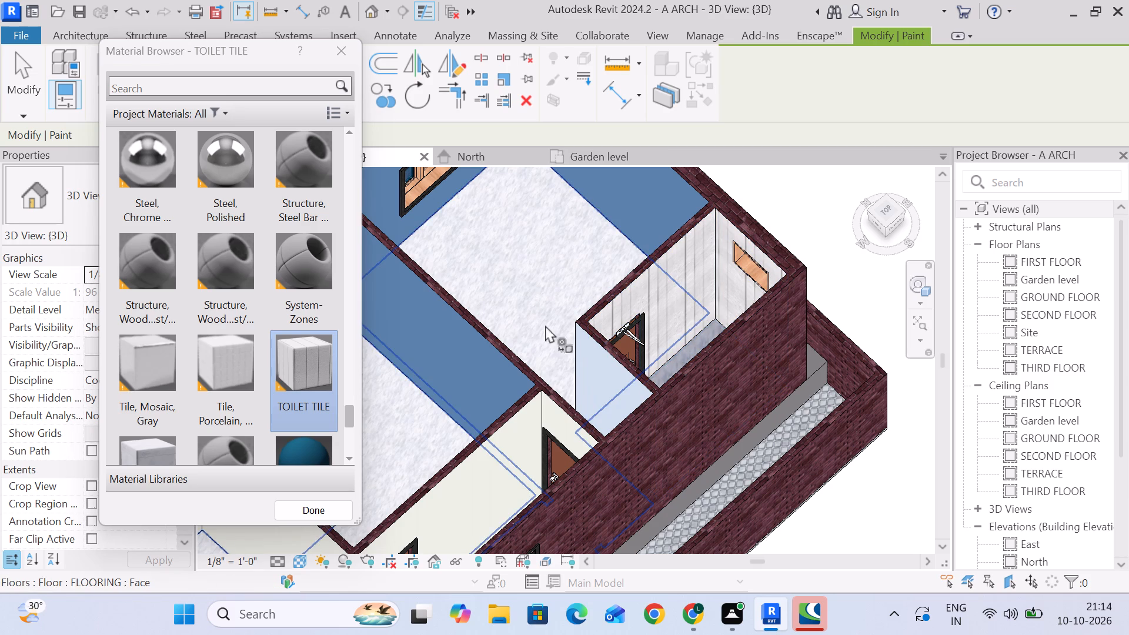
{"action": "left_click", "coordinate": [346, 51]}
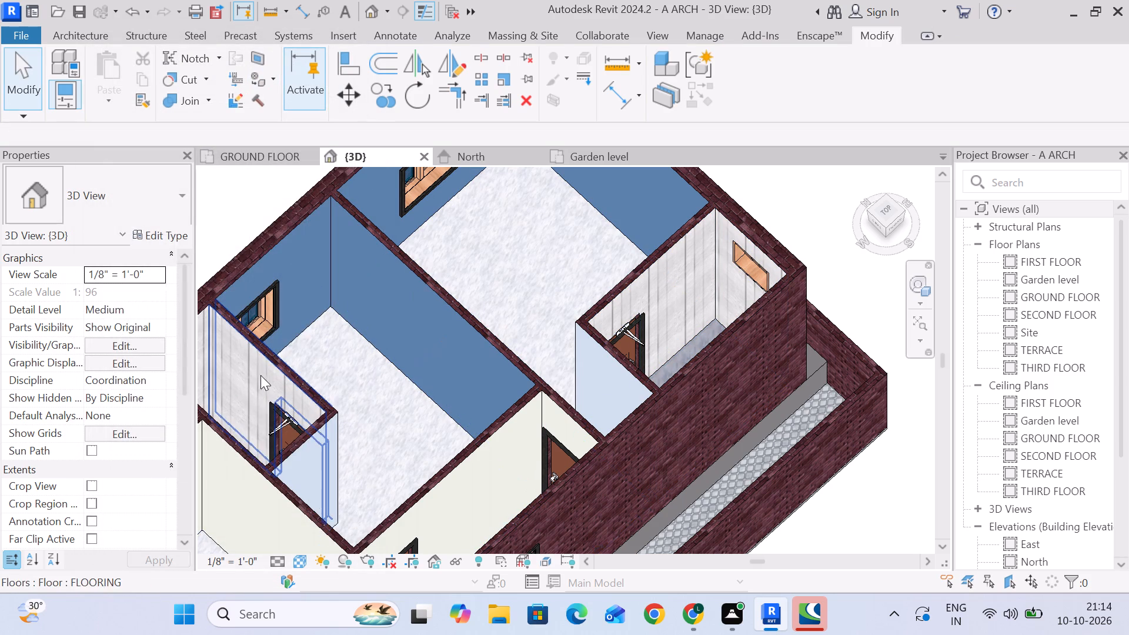
Set the sample width of the TOILET TILE appearance image to 1'-0" and apply the change.
{"action": "left_click", "coordinate": [693, 36]}
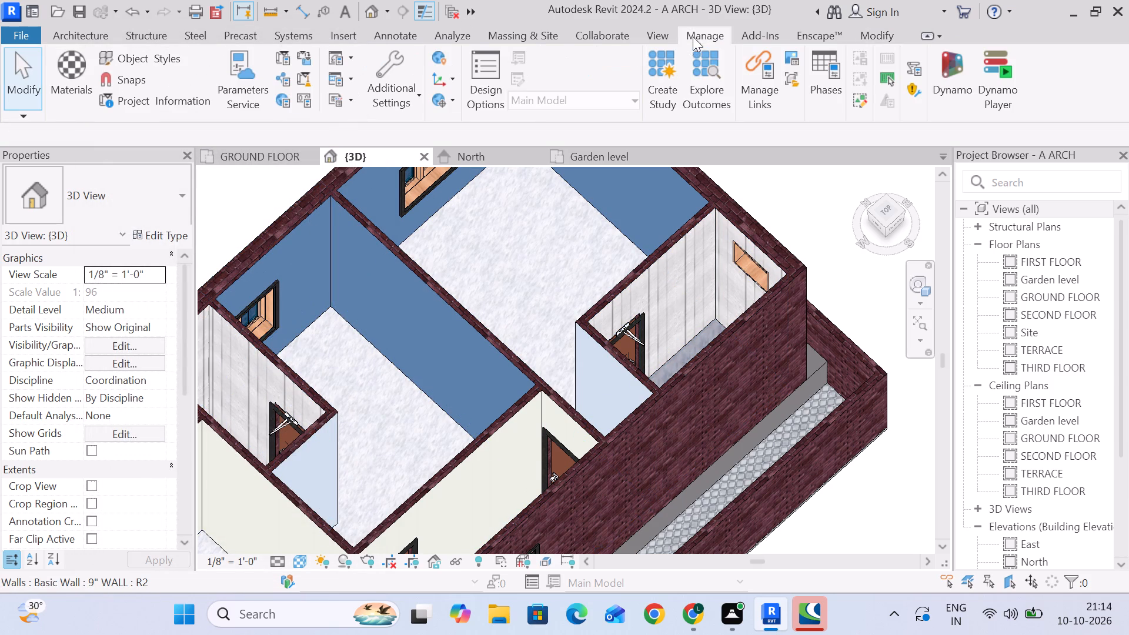
{"action": "left_click", "coordinate": [76, 78]}
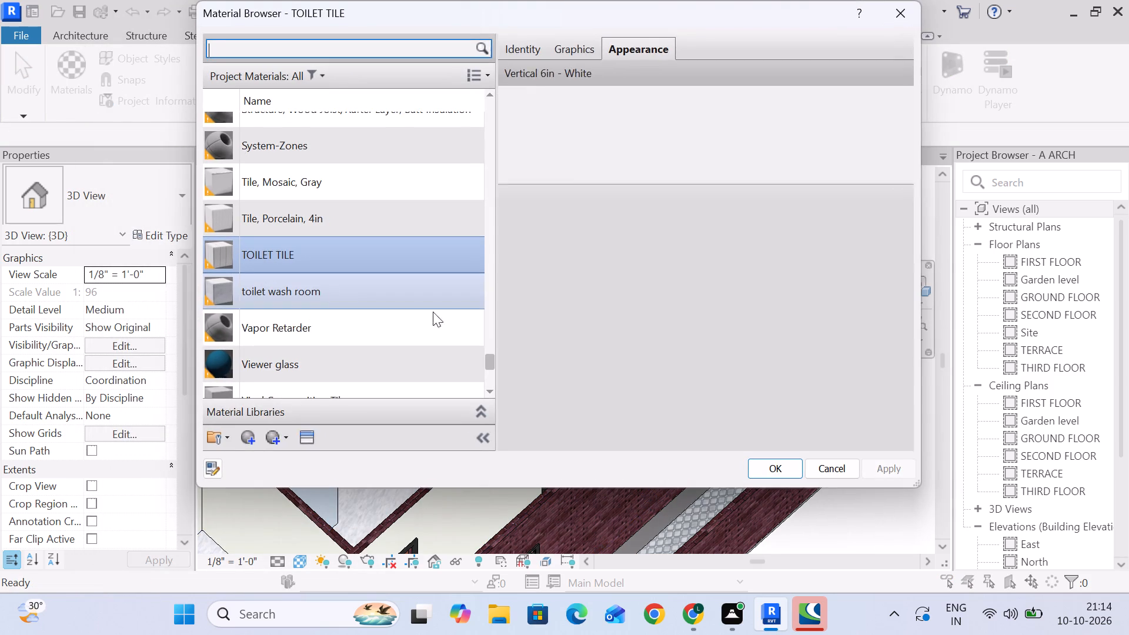
{"action": "left_click", "coordinate": [683, 273]}
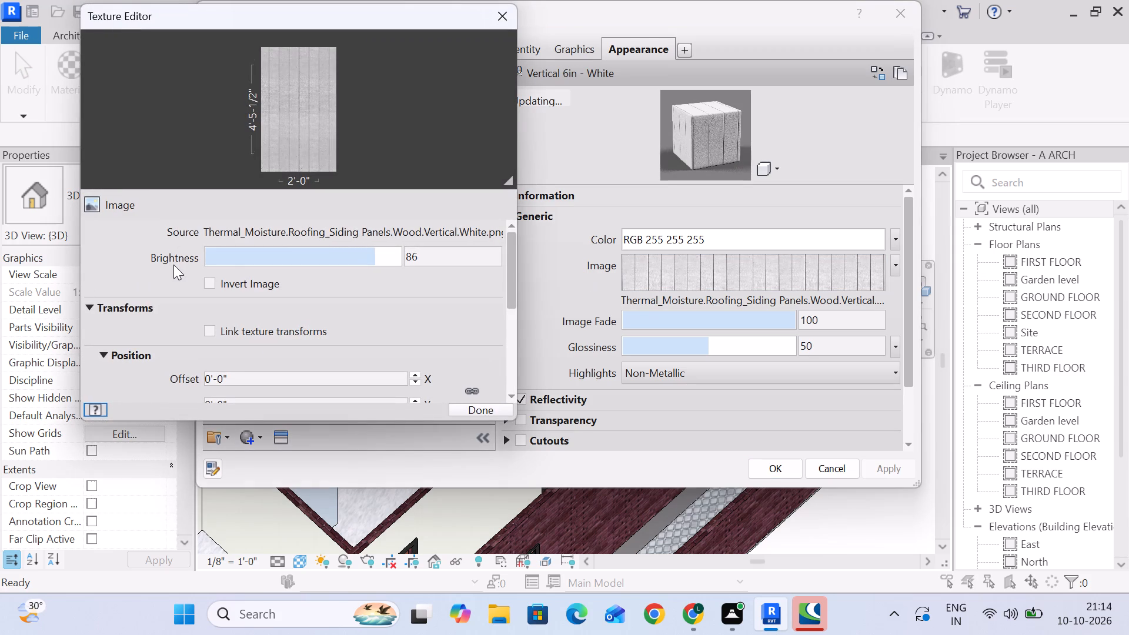
{"action": "scroll", "coordinate": [125, 312], "scroll_direction": "down", "scroll_amount": 4}
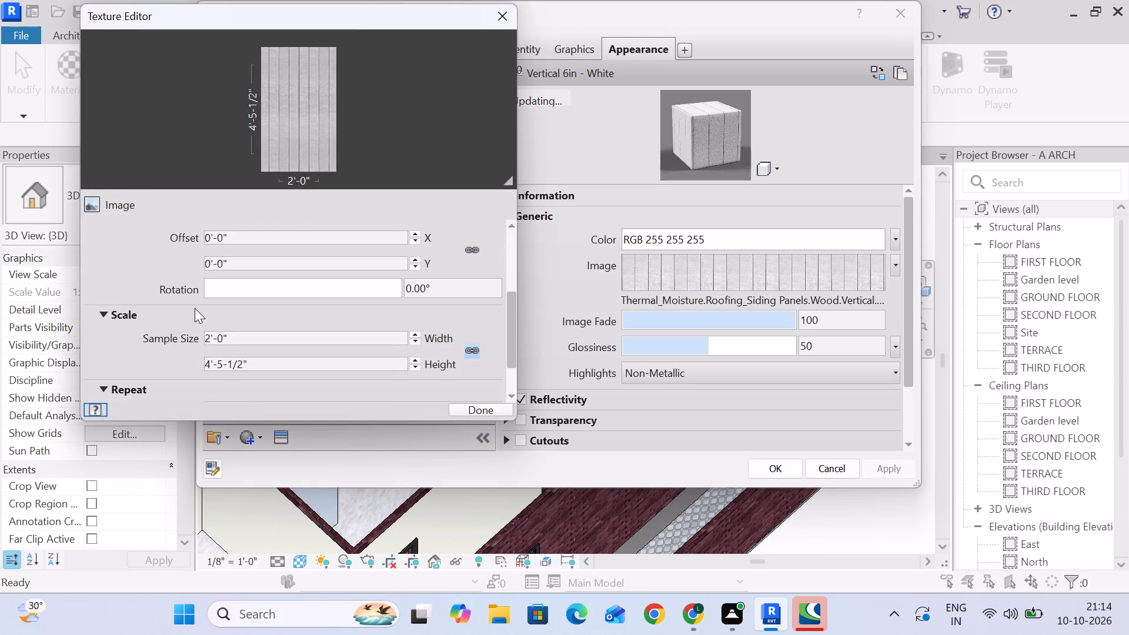
{"action": "left_click", "coordinate": [247, 337]}
{"action": "key", "text": "1"}
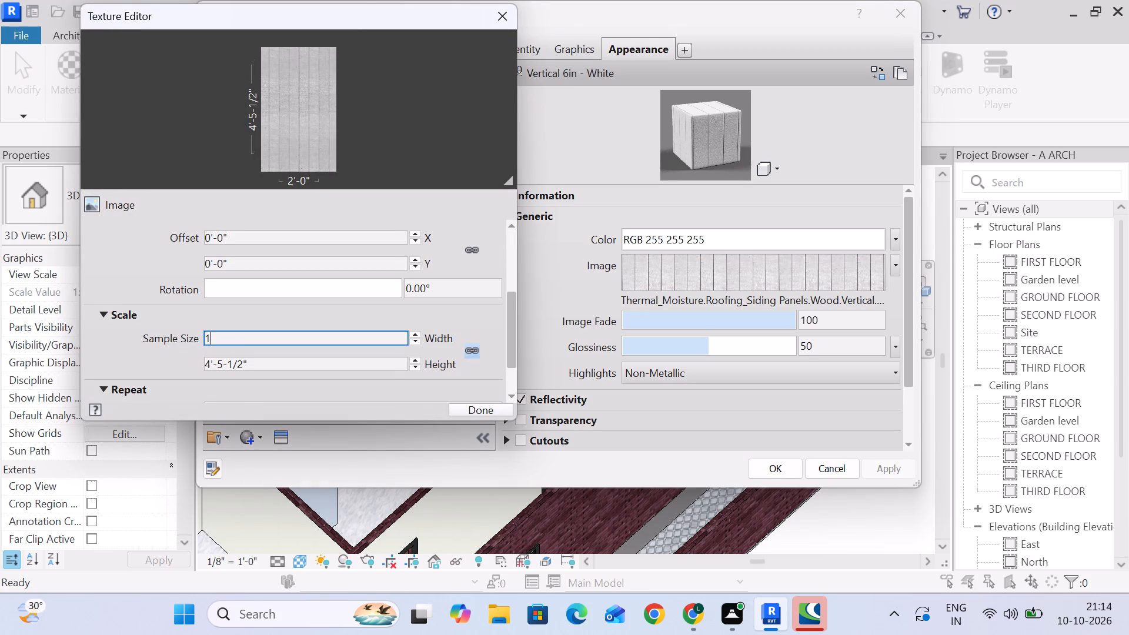
{"action": "key", "text": "apostrophe"}
{"action": "key", "text": "Return"}
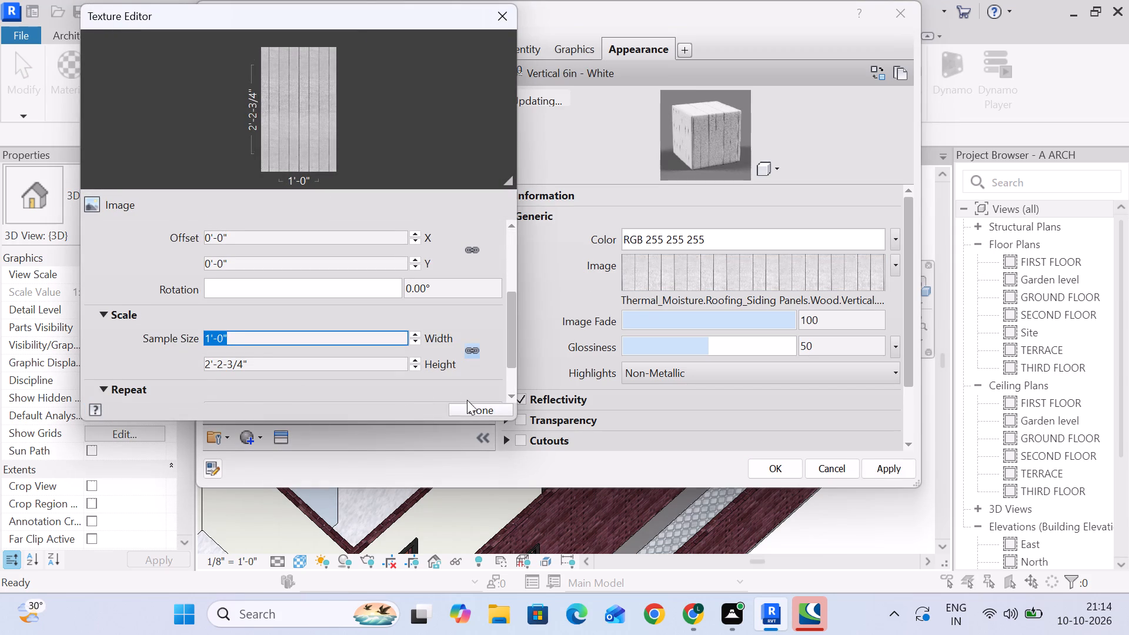
{"action": "left_click", "coordinate": [474, 412]}
{"action": "left_click", "coordinate": [900, 468]}
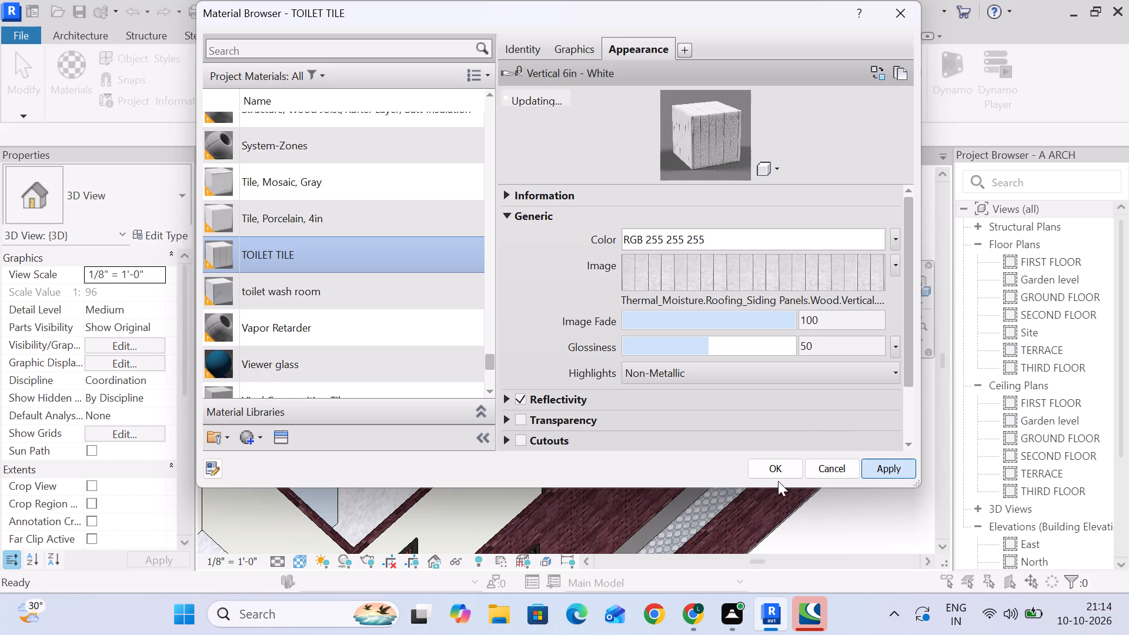
Save the TOILET TILE material changes and check the retiled toilet walls in the 3D view.
{"action": "left_click", "coordinate": [774, 471]}
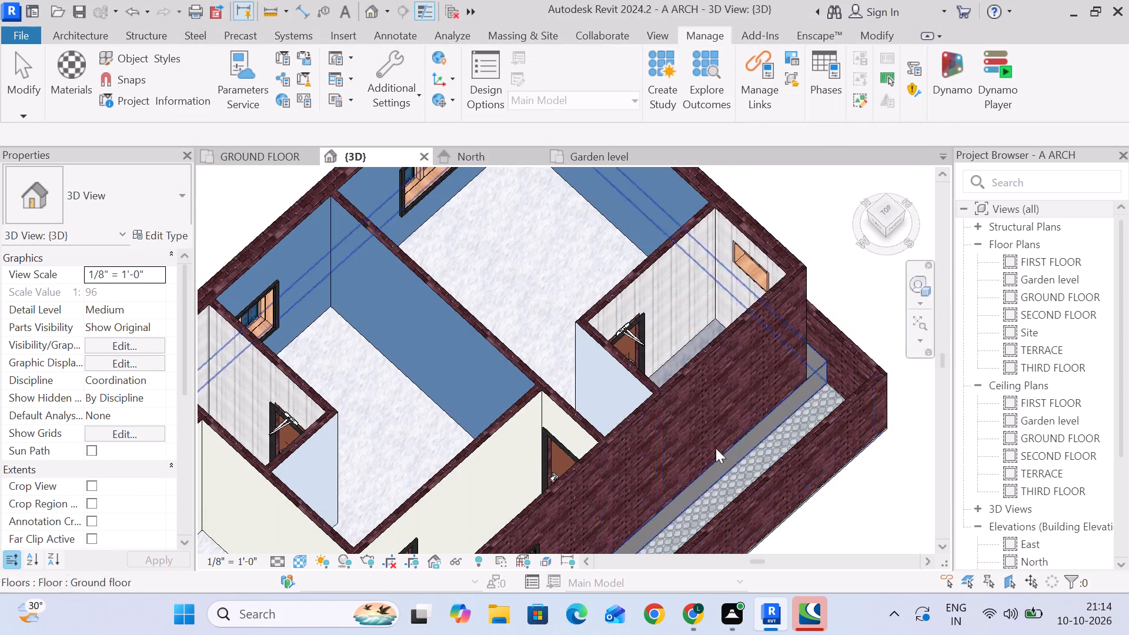
{"action": "left_click", "coordinate": [9, 71]}
{"action": "left_click", "coordinate": [19, 62]}
{"action": "scroll", "coordinate": [469, 298], "scroll_direction": "down", "scroll_amount": 4}
{"action": "middle_click_drag", "start_coordinate": [466, 296], "coordinate": [471, 286]}
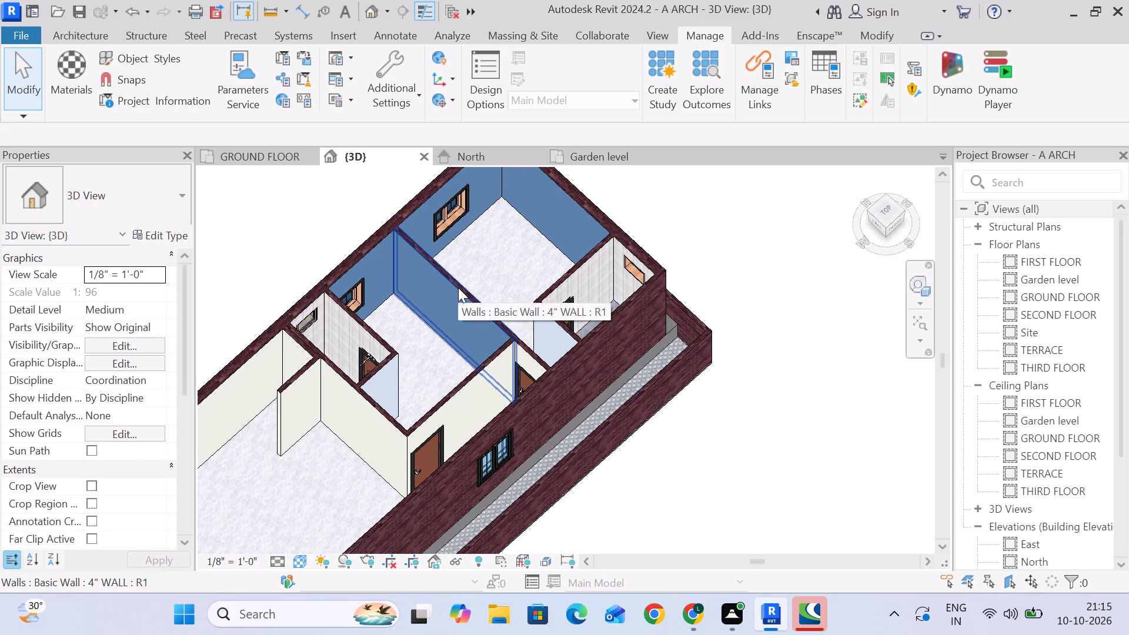
{"action": "scroll", "coordinate": [586, 299], "scroll_direction": "down", "scroll_amount": 2}
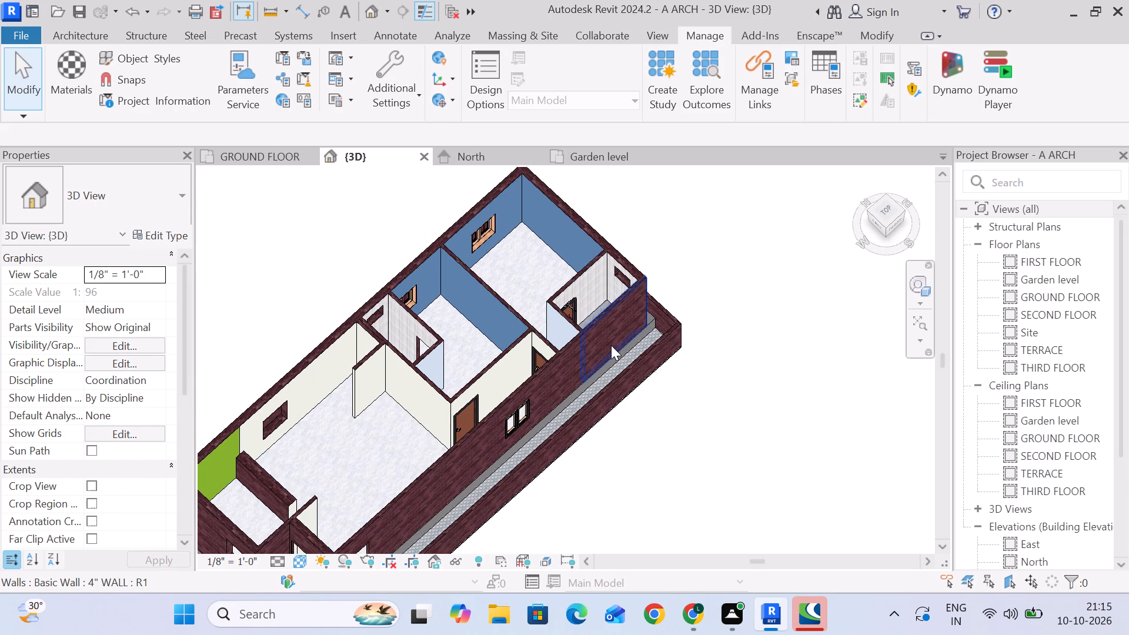
{"action": "middle_click_drag", "start_coordinate": [611, 345], "coordinate": [512, 346]}
{"action": "scroll", "coordinate": [516, 357], "scroll_direction": "down", "scroll_amount": 2}
{"action": "middle_click_drag", "start_coordinate": [523, 372], "coordinate": [583, 247]}
Switch the 3D view to the Shaded visual style.
{"action": "left_click", "coordinate": [302, 560]}
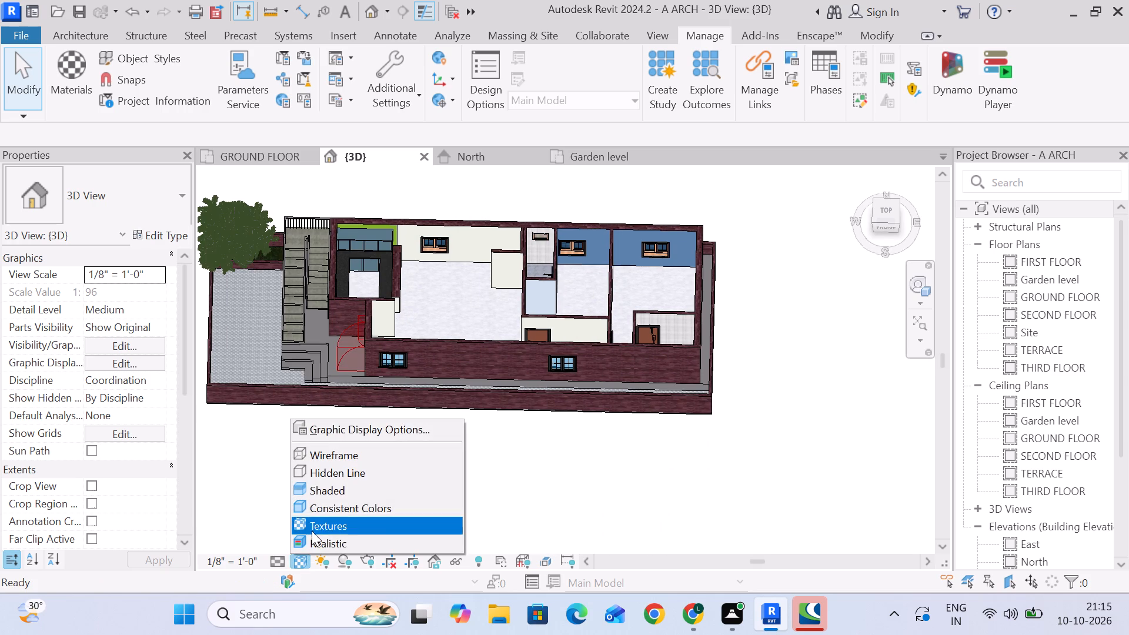
{"action": "left_click", "coordinate": [321, 494]}
{"action": "left_click", "coordinate": [502, 477]}
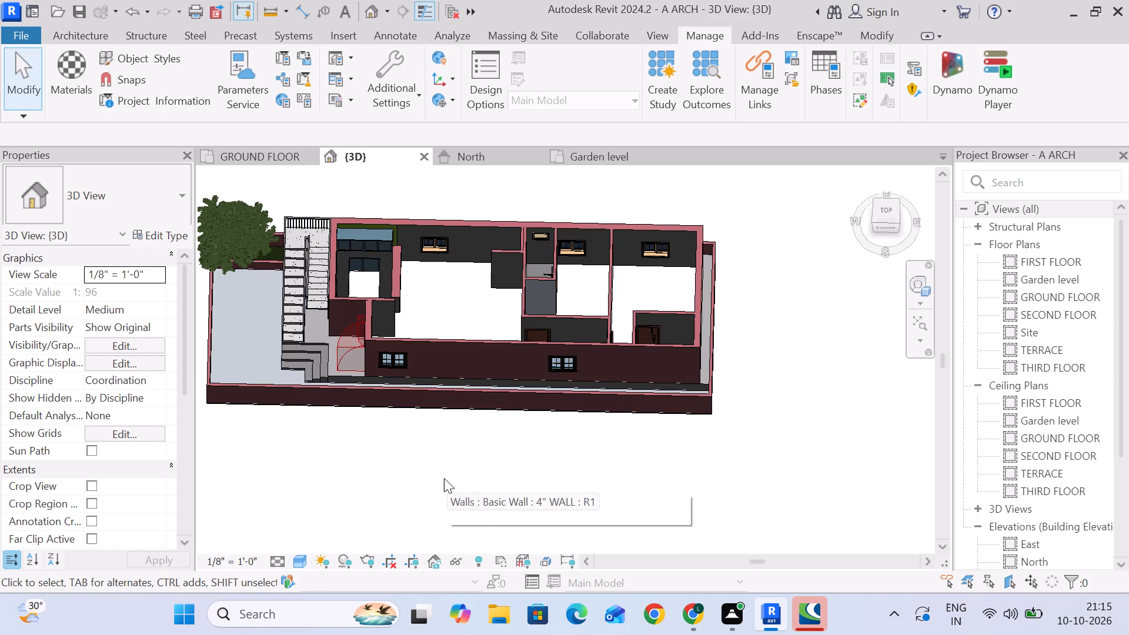
Examine the shaded house model from several sides, including the room partitions, outer walls, front stair and yard.
{"action": "middle_click_drag", "start_coordinate": [444, 478], "coordinate": [496, 400]}
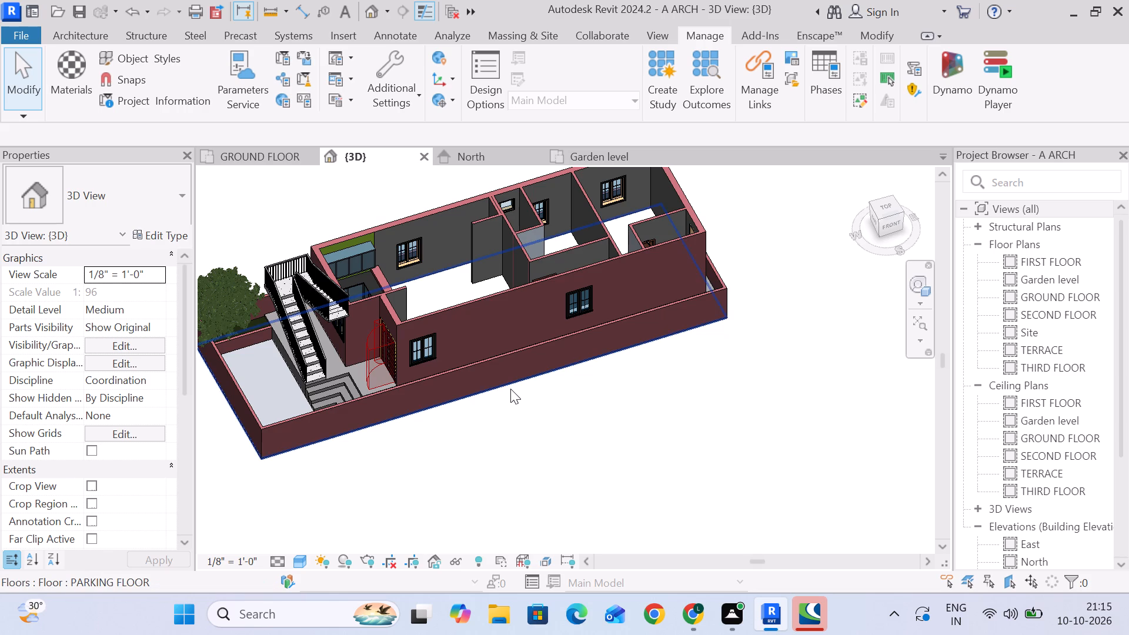
{"action": "middle_click_drag", "start_coordinate": [522, 481], "coordinate": [606, 494]}
{"action": "middle_click_drag", "start_coordinate": [625, 485], "coordinate": [591, 491]}
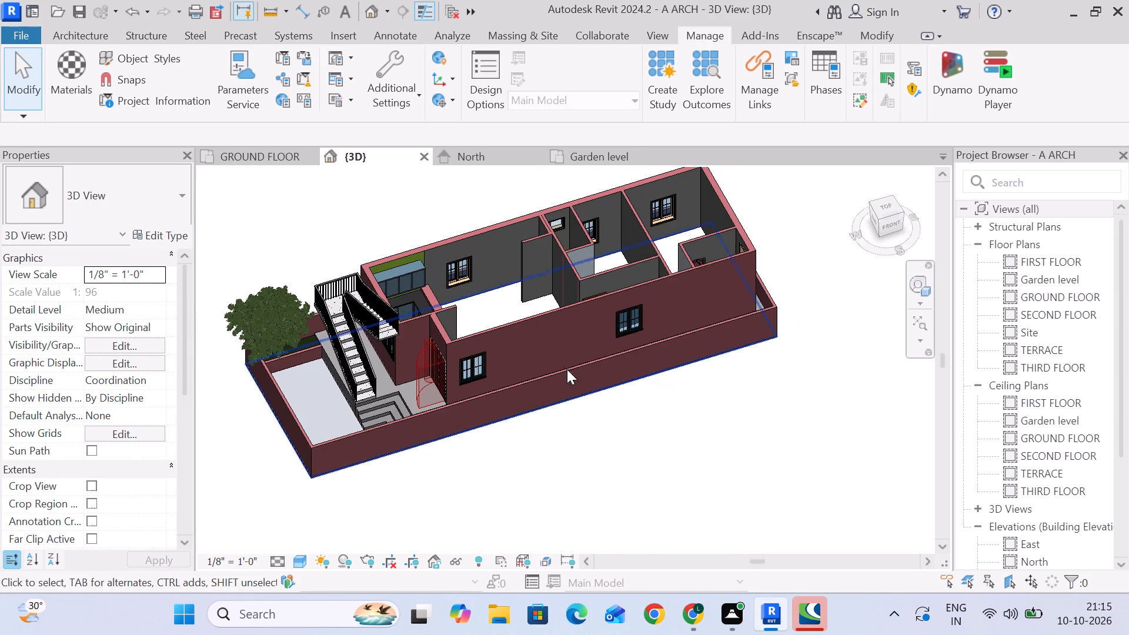
{"action": "scroll", "coordinate": [554, 313], "scroll_direction": "up", "scroll_amount": 4}
{"action": "scroll", "coordinate": [572, 264], "scroll_direction": "up", "scroll_amount": 5}
{"action": "scroll", "coordinate": [632, 288], "scroll_direction": "up", "scroll_amount": 6}
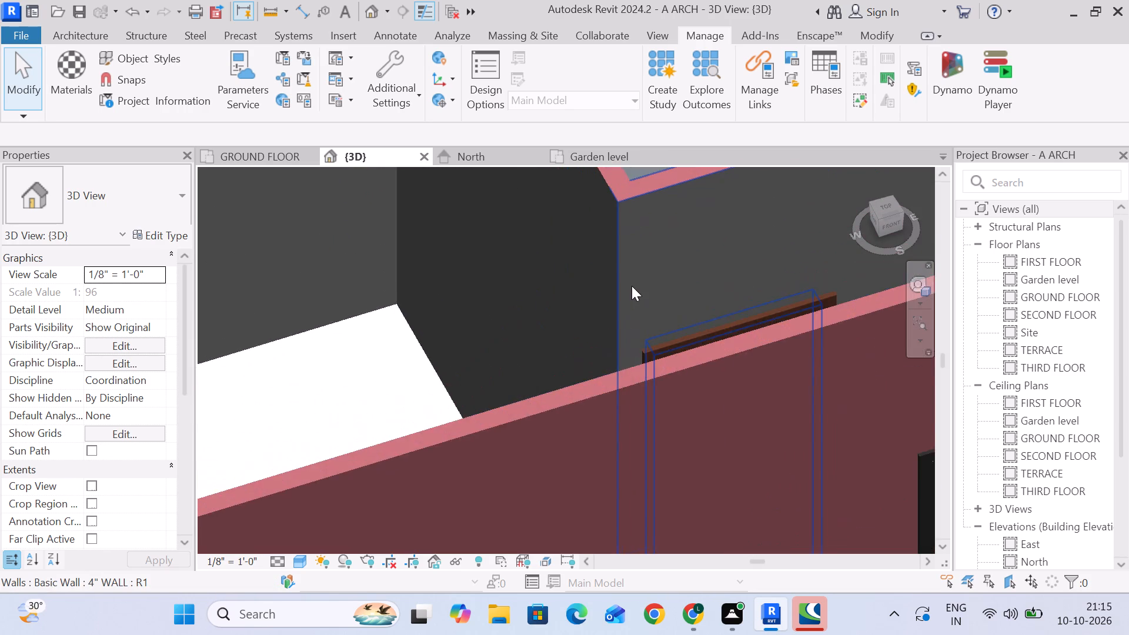
{"action": "scroll", "coordinate": [629, 286], "scroll_direction": "up", "scroll_amount": 5}
{"action": "scroll", "coordinate": [493, 336], "scroll_direction": "down", "scroll_amount": 2}
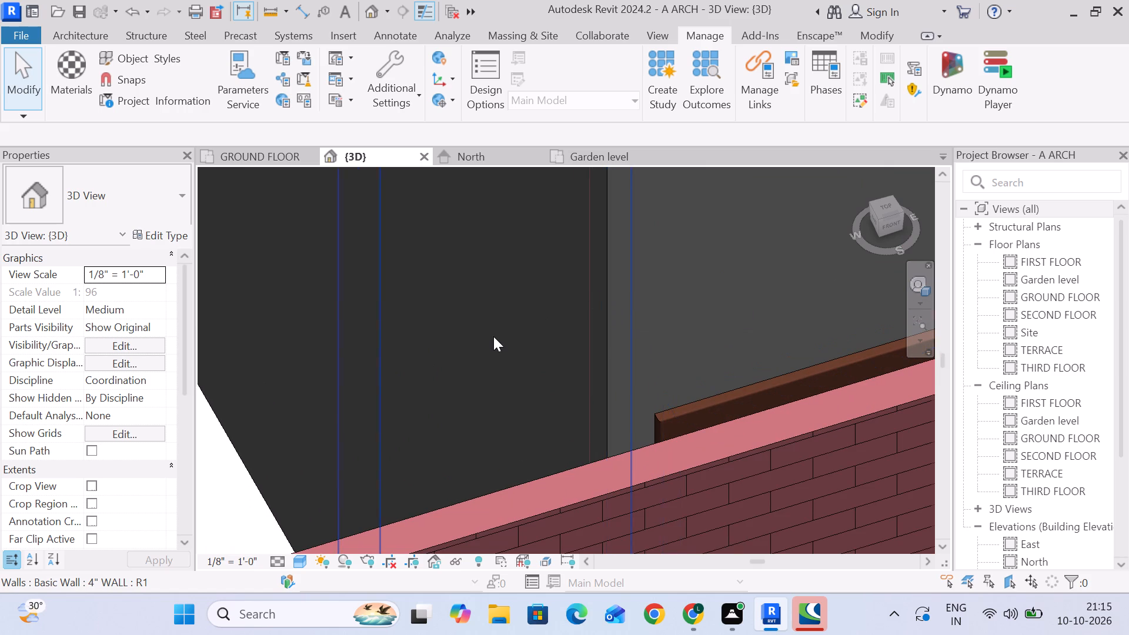
{"action": "scroll", "coordinate": [493, 336], "scroll_direction": "down", "scroll_amount": 3}
{"action": "middle_click_drag", "start_coordinate": [493, 345], "coordinate": [620, 342], "text": "shift"}
{"action": "middle_click_drag", "start_coordinate": [389, 317], "coordinate": [456, 426]}
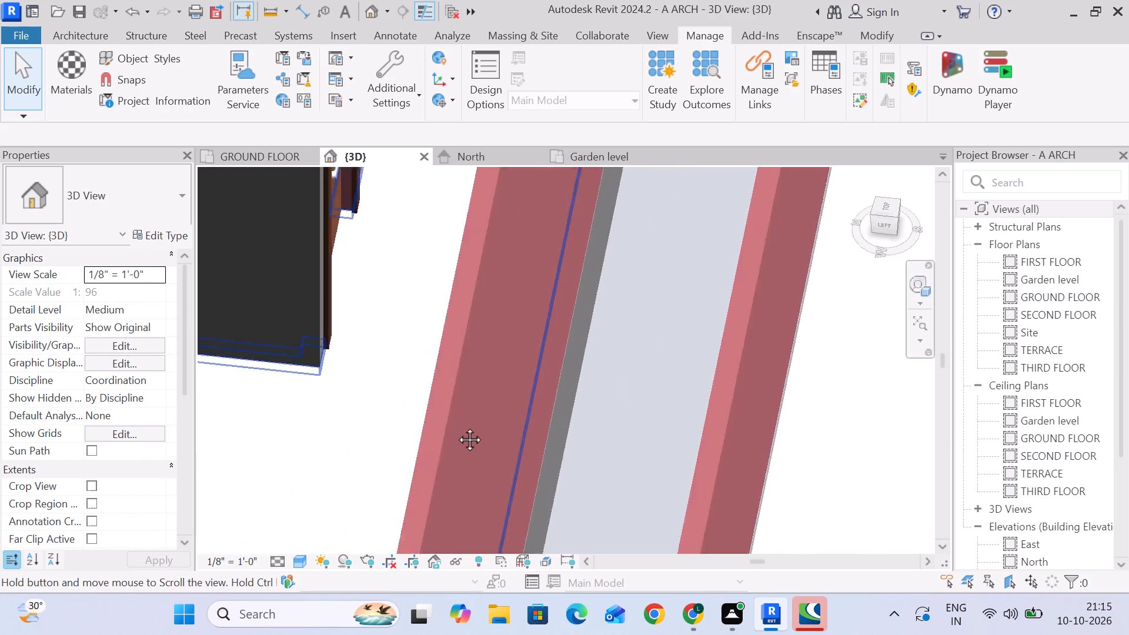
{"action": "middle_click_drag", "start_coordinate": [456, 426], "coordinate": [530, 520]}
{"action": "middle_click_drag", "start_coordinate": [442, 308], "coordinate": [504, 454]}
{"action": "scroll", "coordinate": [522, 428], "scroll_direction": "down", "scroll_amount": 5}
{"action": "middle_click_drag", "start_coordinate": [591, 453], "coordinate": [489, 430]}
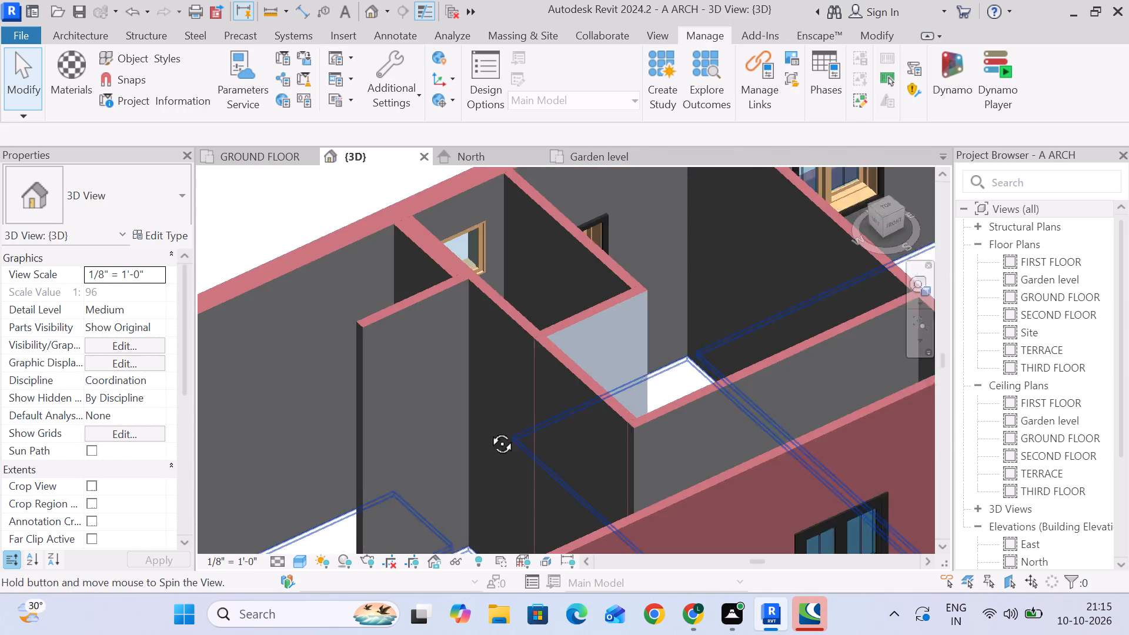
{"action": "middle_click_drag", "start_coordinate": [489, 430], "coordinate": [486, 430]}
{"action": "scroll", "coordinate": [491, 423], "scroll_direction": "down", "scroll_amount": 4}
{"action": "middle_click_drag", "start_coordinate": [614, 450], "coordinate": [623, 476]}
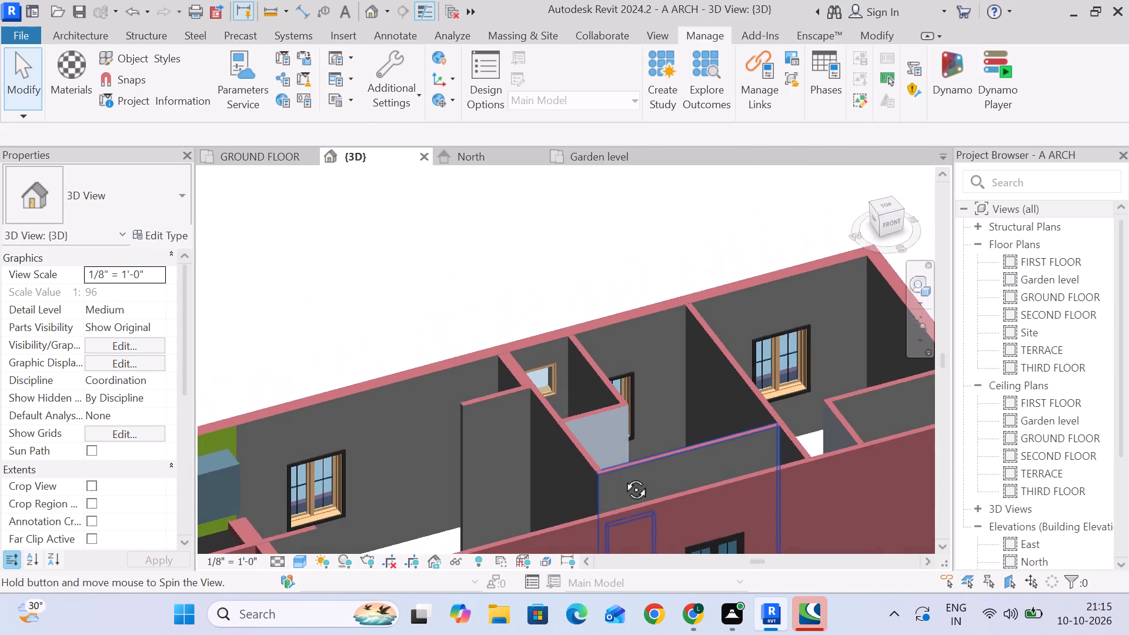
{"action": "middle_click_drag", "start_coordinate": [623, 476], "coordinate": [597, 346]}
{"action": "scroll", "coordinate": [596, 368], "scroll_direction": "down", "scroll_amount": 3}
{"action": "middle_click_drag", "start_coordinate": [649, 442], "coordinate": [586, 375]}
{"action": "left_click", "coordinate": [670, 463]}
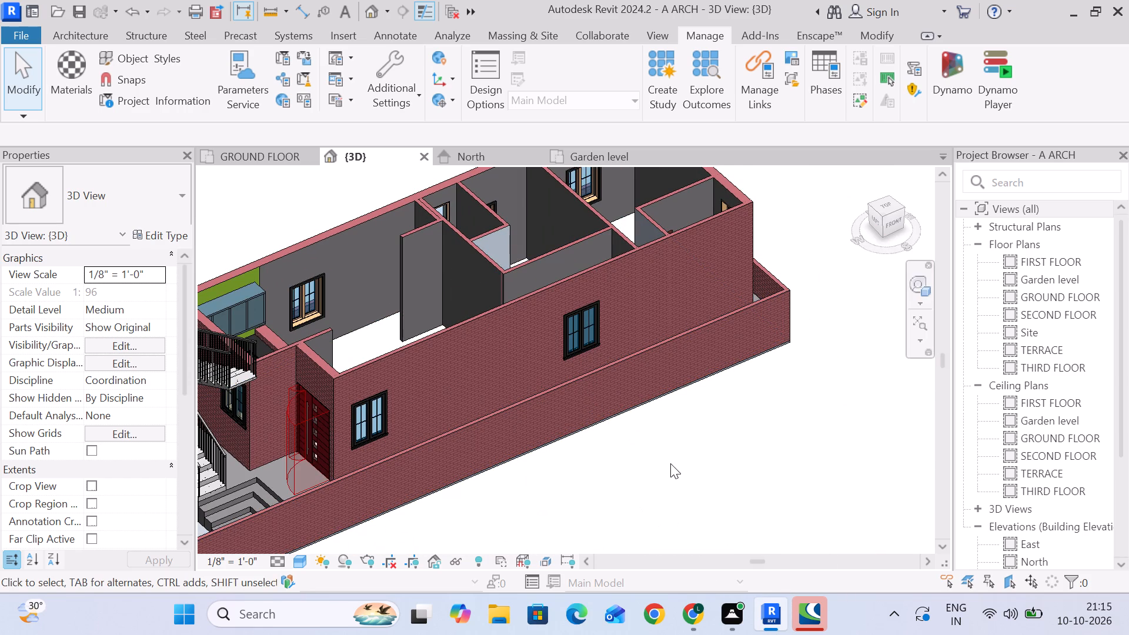
{"action": "middle_click_drag", "start_coordinate": [567, 474], "coordinate": [688, 453]}
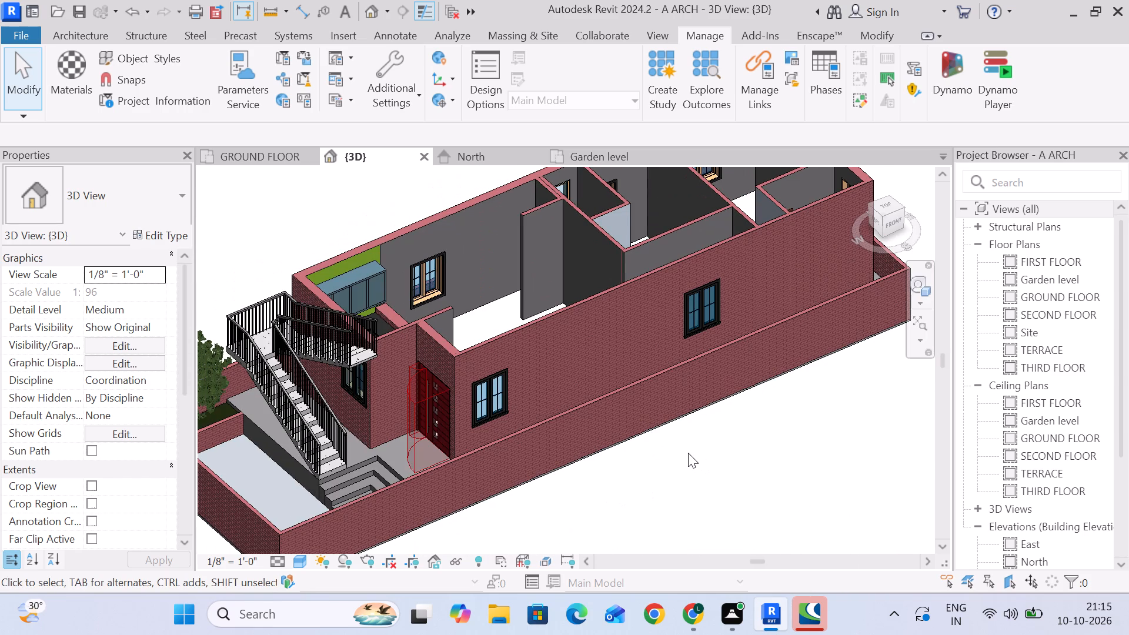
{"action": "middle_click_drag", "start_coordinate": [620, 474], "coordinate": [707, 413]}
{"action": "middle_click_drag", "start_coordinate": [676, 445], "coordinate": [700, 426]}
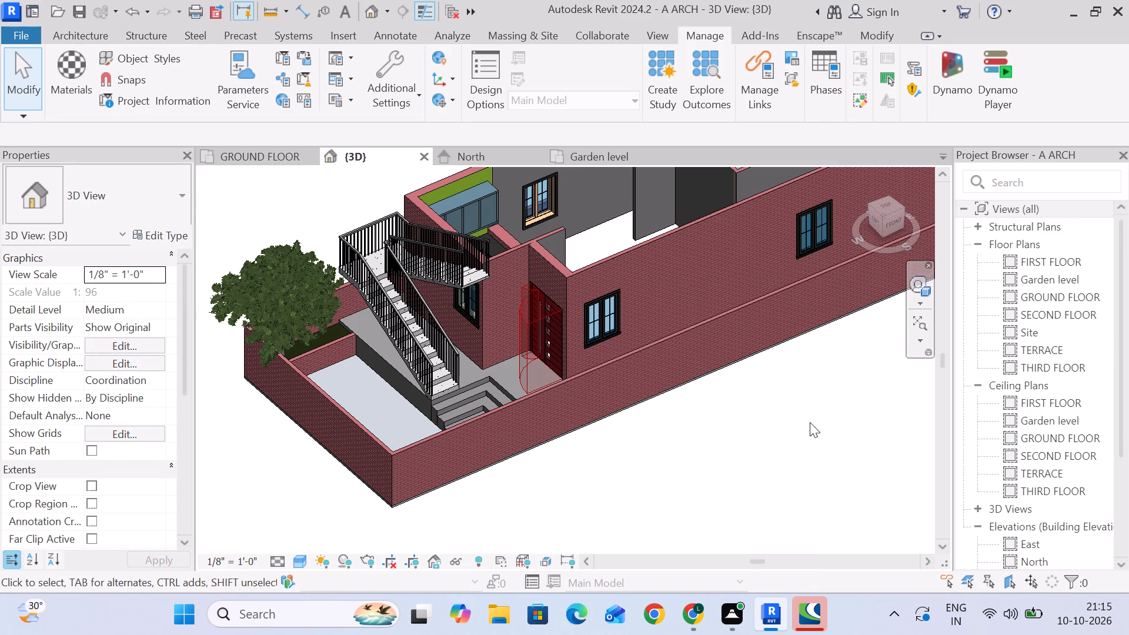
{"action": "middle_click_drag", "start_coordinate": [800, 419], "coordinate": [771, 404]}
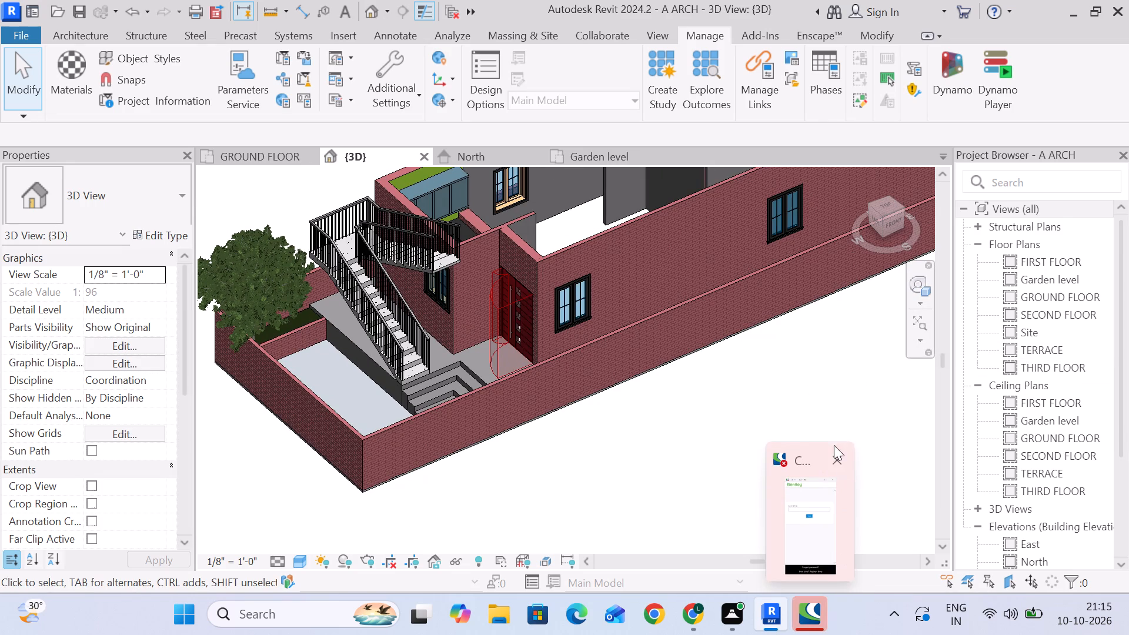
Close the other application's open window.
{"action": "left_click", "coordinate": [836, 461]}
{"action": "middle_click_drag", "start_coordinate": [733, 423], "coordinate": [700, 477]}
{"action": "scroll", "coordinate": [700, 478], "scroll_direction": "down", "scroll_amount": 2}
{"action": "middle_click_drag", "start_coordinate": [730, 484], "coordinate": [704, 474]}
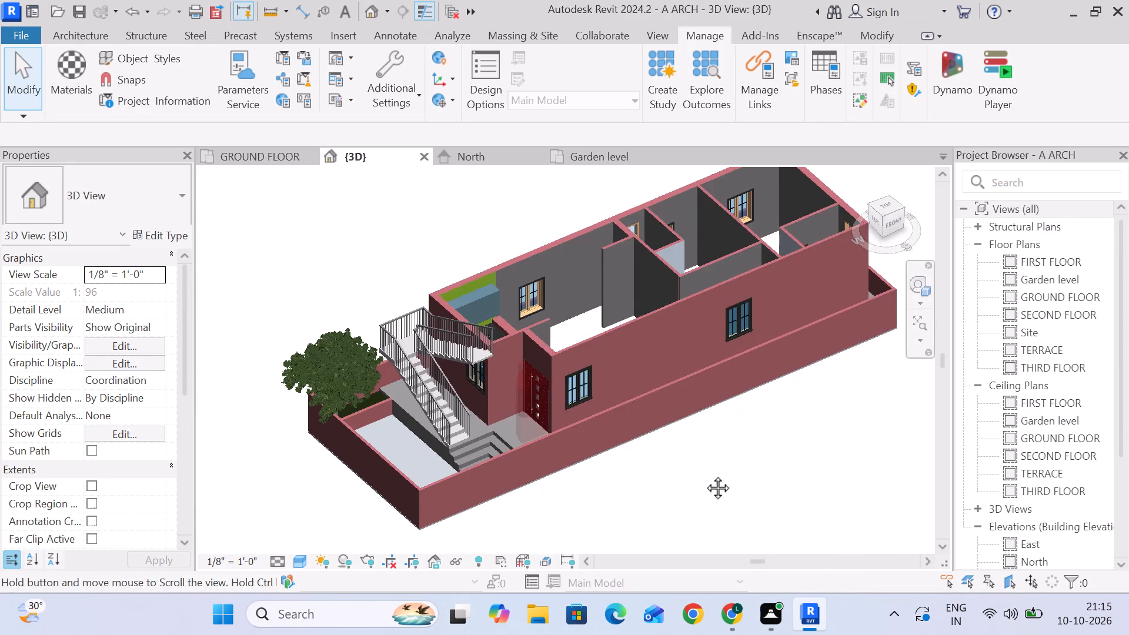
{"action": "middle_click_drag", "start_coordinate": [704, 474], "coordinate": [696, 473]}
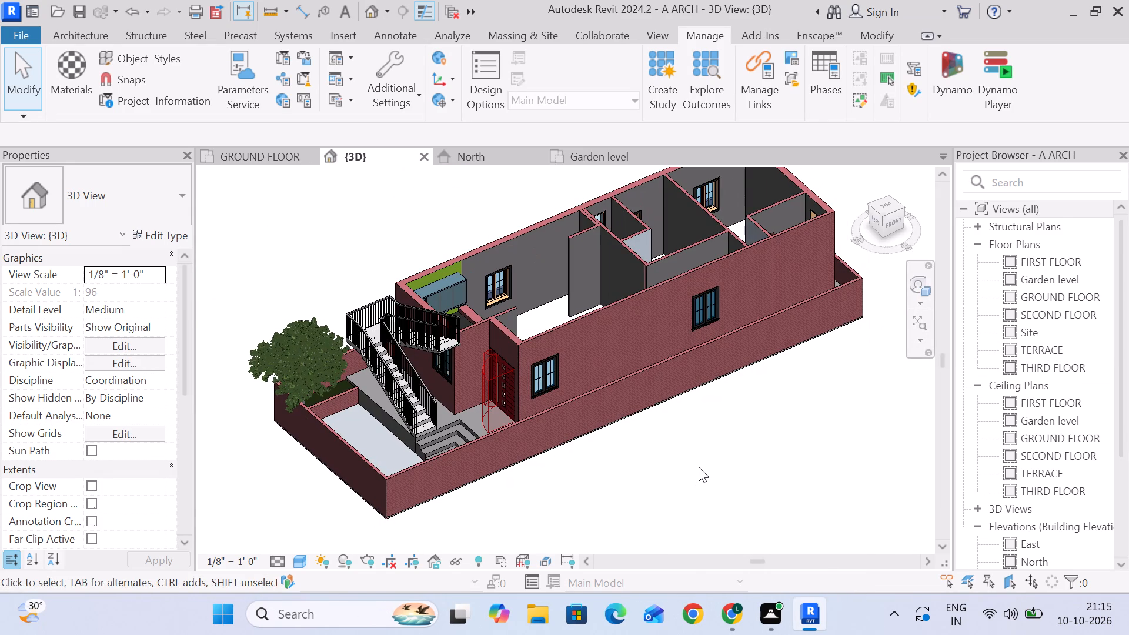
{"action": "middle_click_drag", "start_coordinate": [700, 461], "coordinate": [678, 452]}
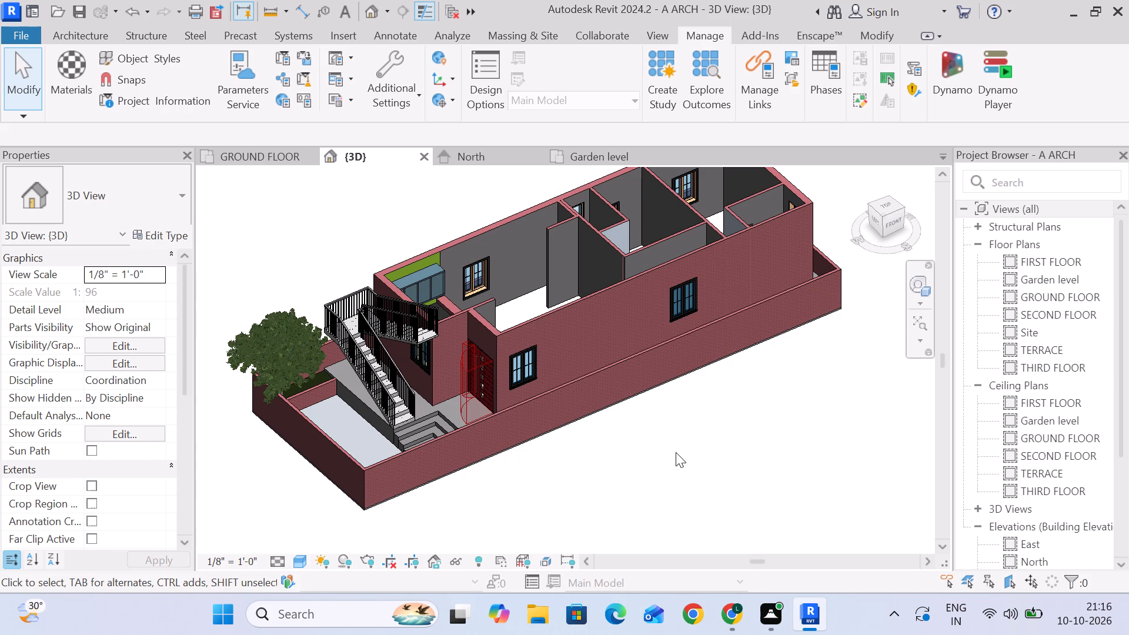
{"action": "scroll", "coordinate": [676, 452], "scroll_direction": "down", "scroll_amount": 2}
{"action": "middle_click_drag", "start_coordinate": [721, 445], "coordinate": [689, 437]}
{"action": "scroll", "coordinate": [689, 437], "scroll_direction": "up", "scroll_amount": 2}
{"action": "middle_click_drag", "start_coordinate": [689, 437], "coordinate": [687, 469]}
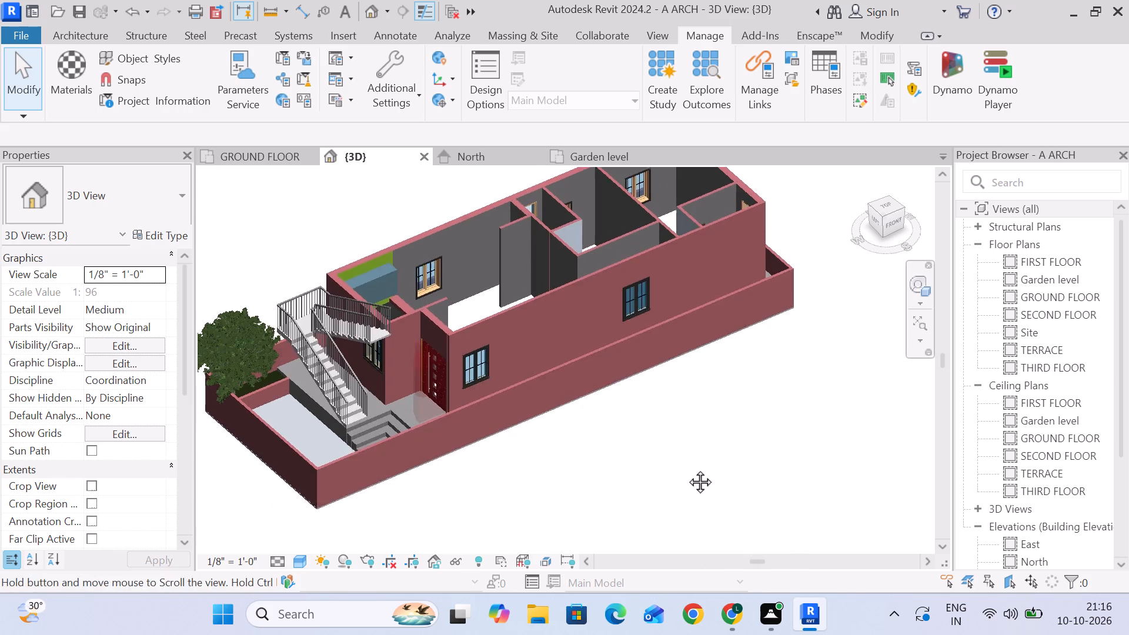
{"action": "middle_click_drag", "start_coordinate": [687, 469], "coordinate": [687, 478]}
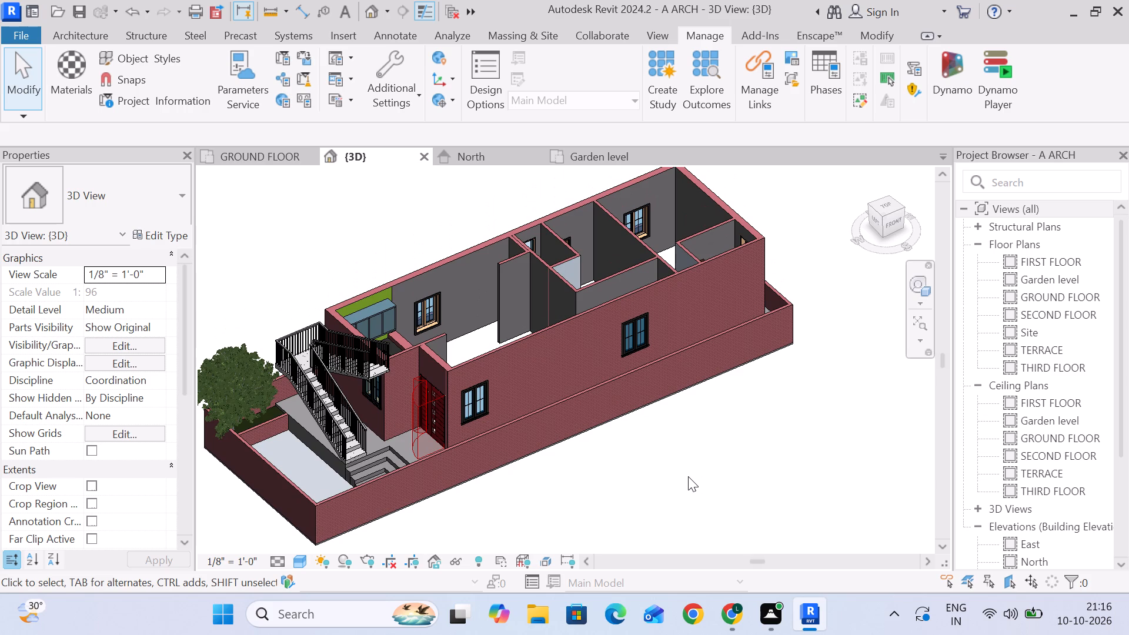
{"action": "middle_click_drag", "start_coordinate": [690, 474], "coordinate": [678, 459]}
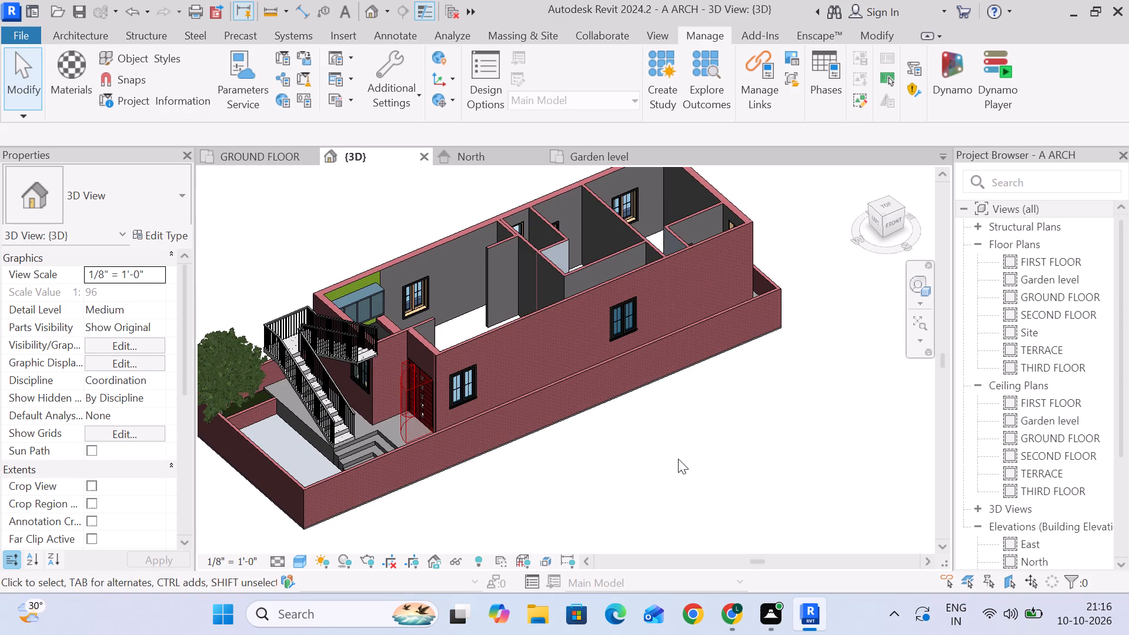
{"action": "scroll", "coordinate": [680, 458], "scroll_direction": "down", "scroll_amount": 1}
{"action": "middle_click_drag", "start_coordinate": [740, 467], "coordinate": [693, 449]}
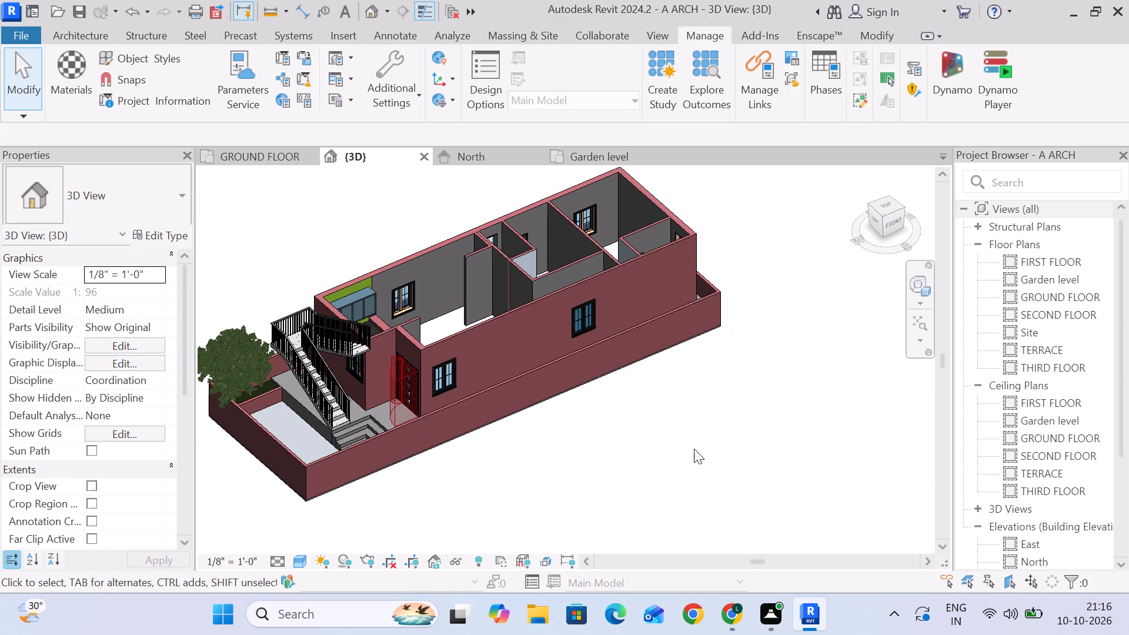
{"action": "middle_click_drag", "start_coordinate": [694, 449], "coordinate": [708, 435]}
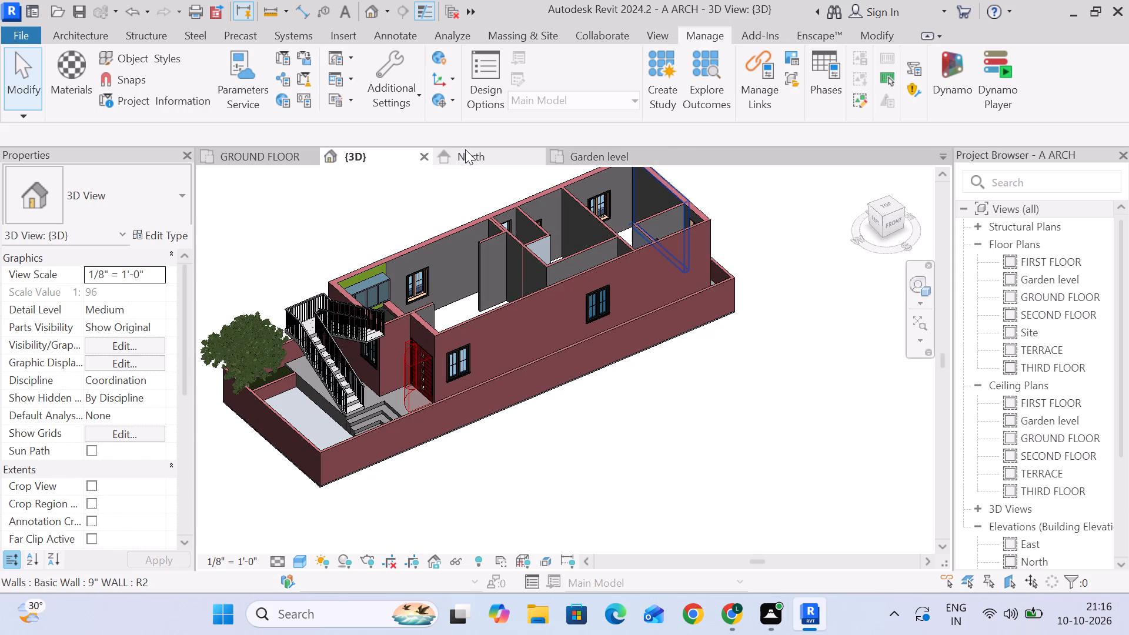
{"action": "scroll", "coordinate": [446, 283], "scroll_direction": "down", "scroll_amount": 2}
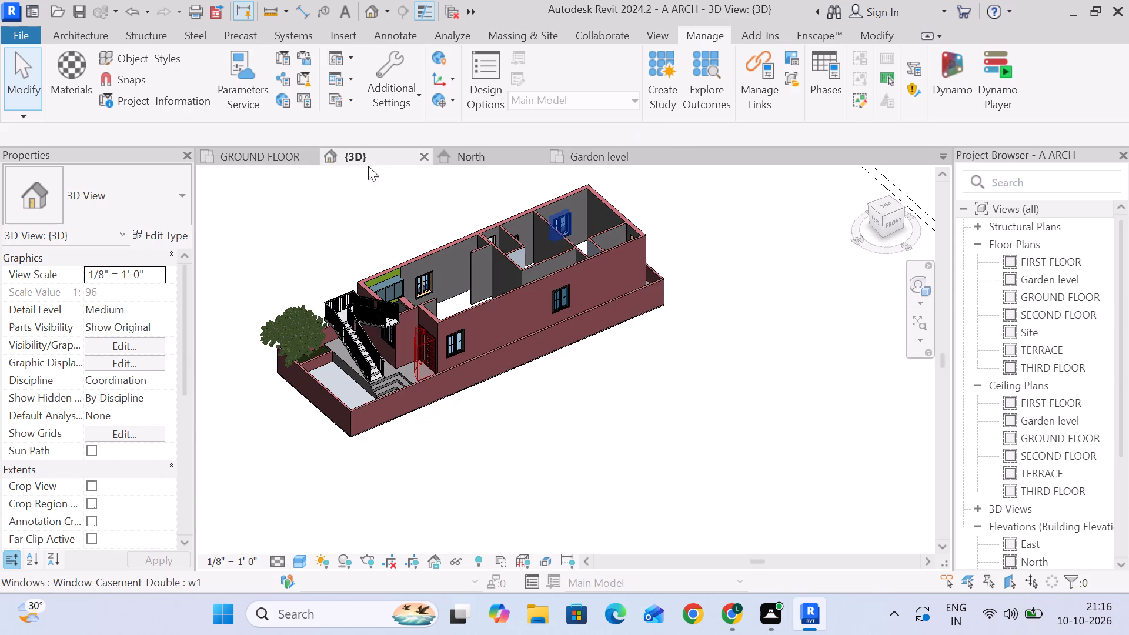
Review the North elevation and the GROUND FLOOR plan, including the stair railing area.
{"action": "left_click", "coordinate": [487, 155]}
{"action": "scroll", "coordinate": [598, 323], "scroll_direction": "up", "scroll_amount": 4}
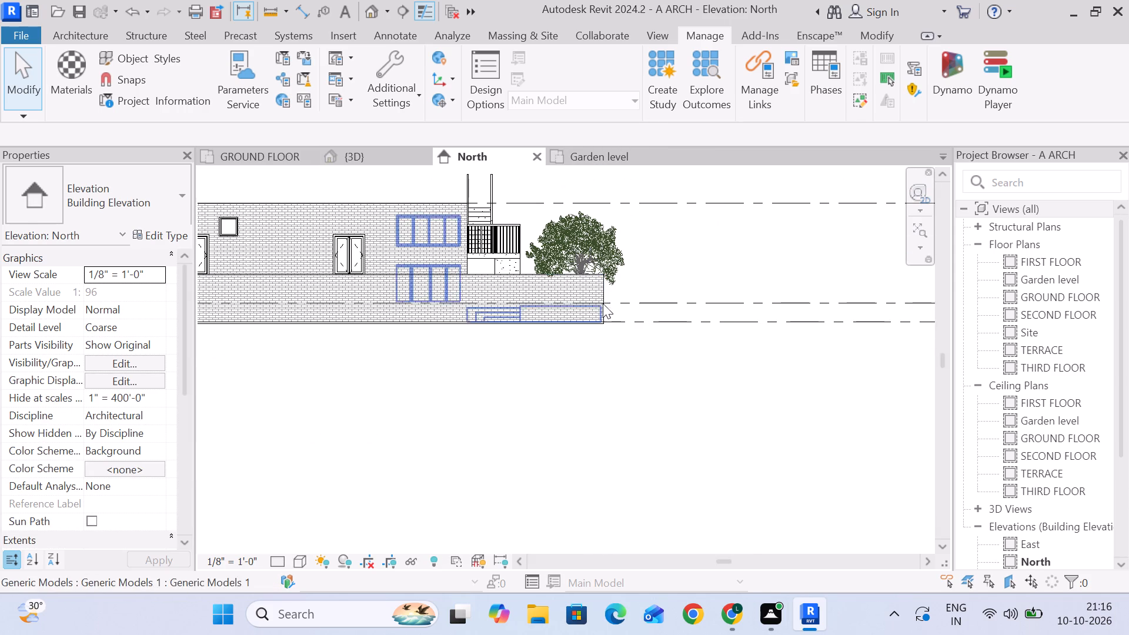
{"action": "middle_click_drag", "start_coordinate": [603, 288], "coordinate": [777, 288]}
{"action": "scroll", "coordinate": [779, 286], "scroll_direction": "down", "scroll_amount": 2}
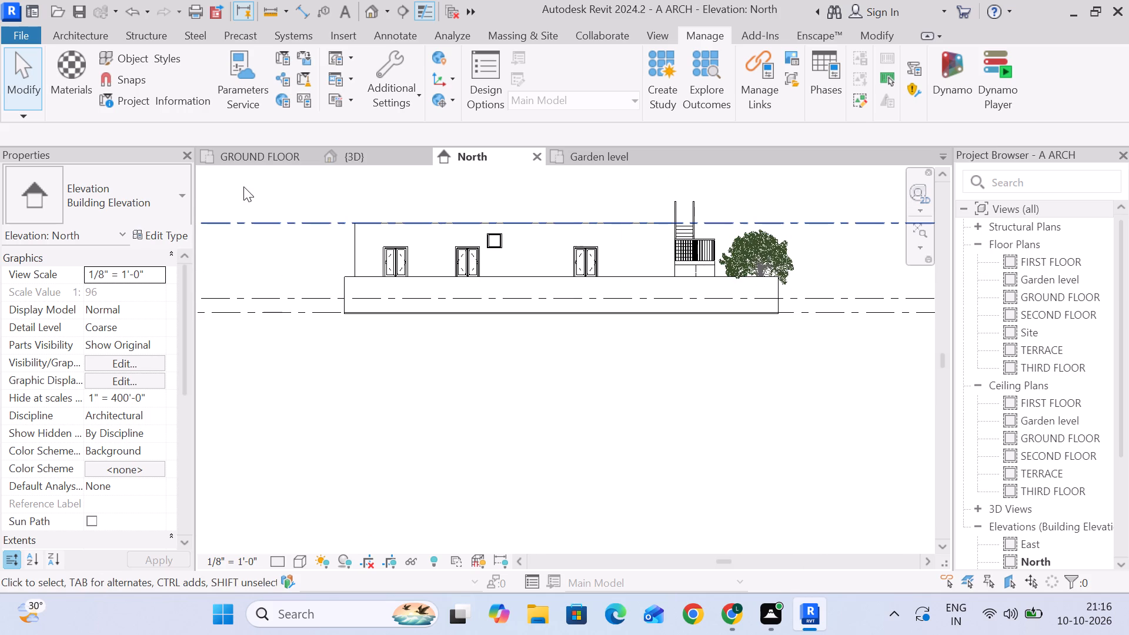
{"action": "left_click", "coordinate": [272, 160]}
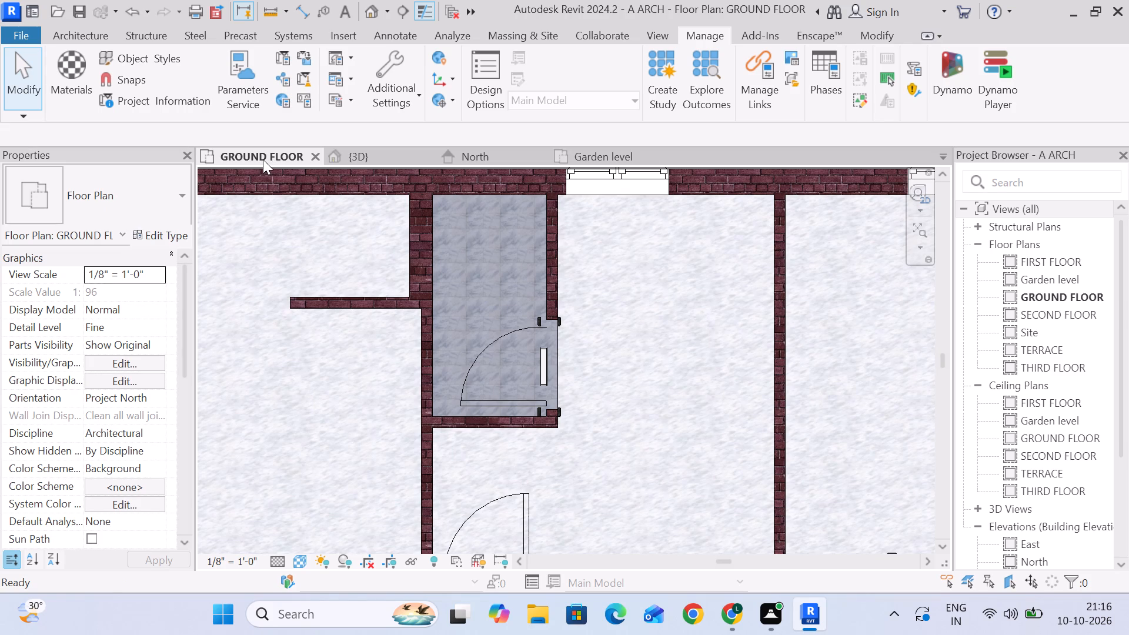
{"action": "scroll", "coordinate": [332, 282], "scroll_direction": "down", "scroll_amount": 10}
{"action": "middle_click_drag", "start_coordinate": [414, 327], "coordinate": [553, 296]}
{"action": "scroll", "coordinate": [560, 295], "scroll_direction": "down", "scroll_amount": 3}
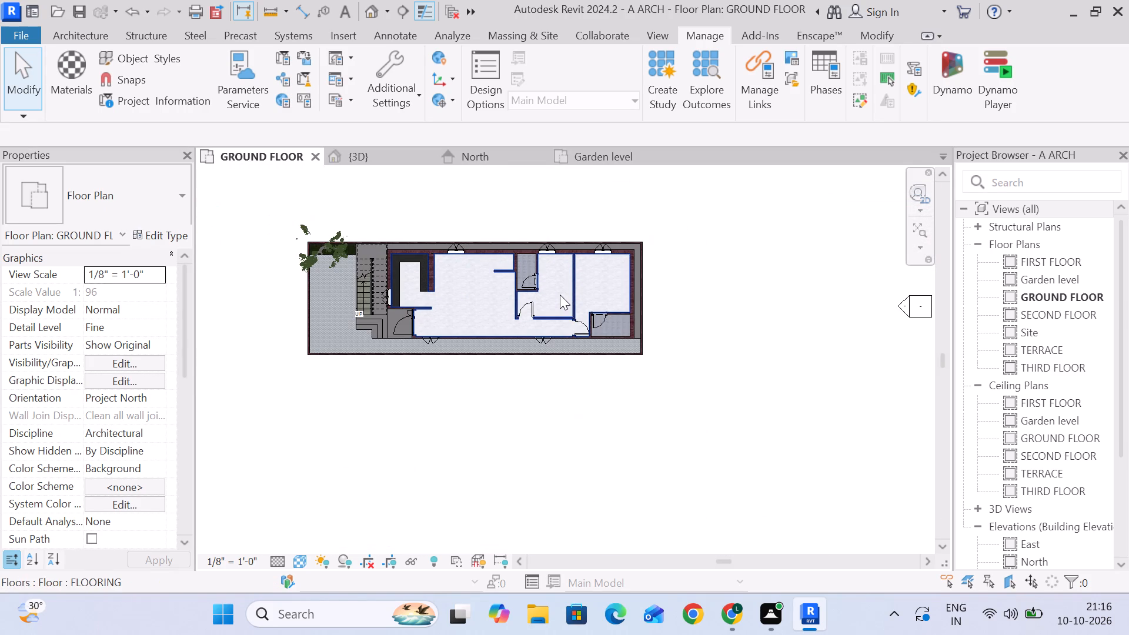
{"action": "scroll", "coordinate": [596, 306], "scroll_direction": "up", "scroll_amount": 2}
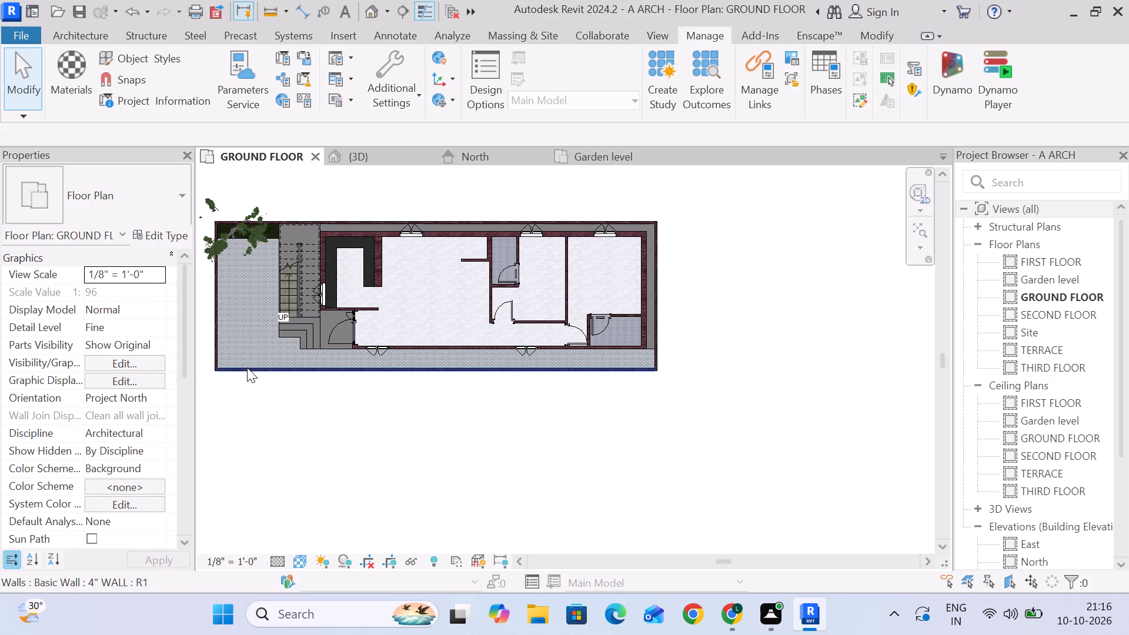
{"action": "left_click", "coordinate": [304, 279]}
{"action": "scroll", "coordinate": [328, 279], "scroll_direction": "up", "scroll_amount": 7}
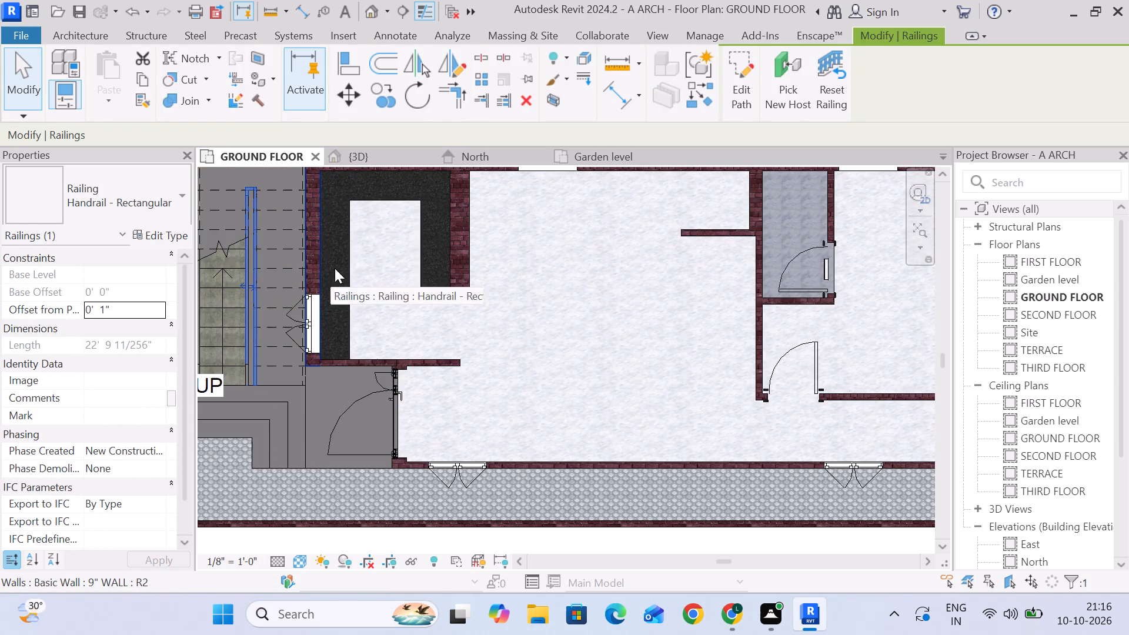
{"action": "scroll", "coordinate": [336, 272], "scroll_direction": "down", "scroll_amount": 5}
{"action": "key", "text": "Escape"}
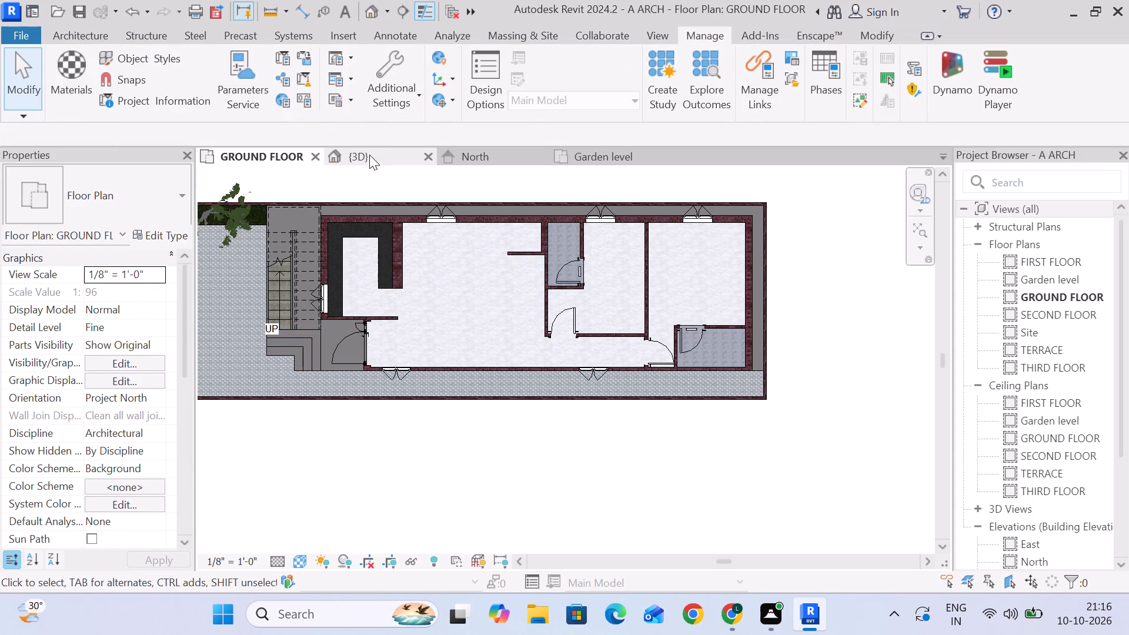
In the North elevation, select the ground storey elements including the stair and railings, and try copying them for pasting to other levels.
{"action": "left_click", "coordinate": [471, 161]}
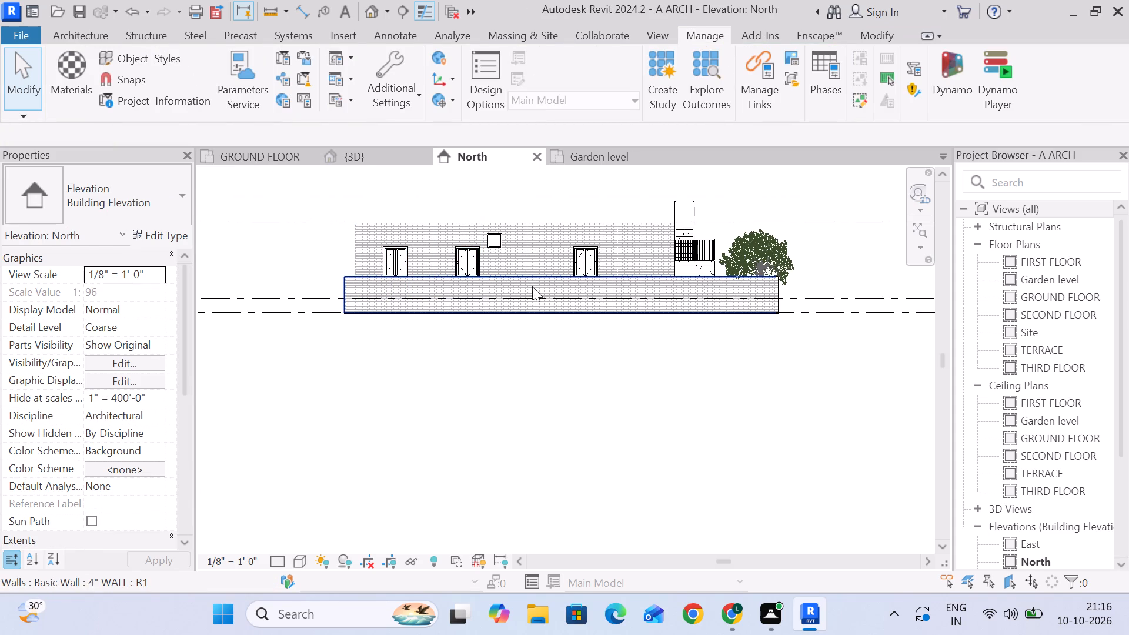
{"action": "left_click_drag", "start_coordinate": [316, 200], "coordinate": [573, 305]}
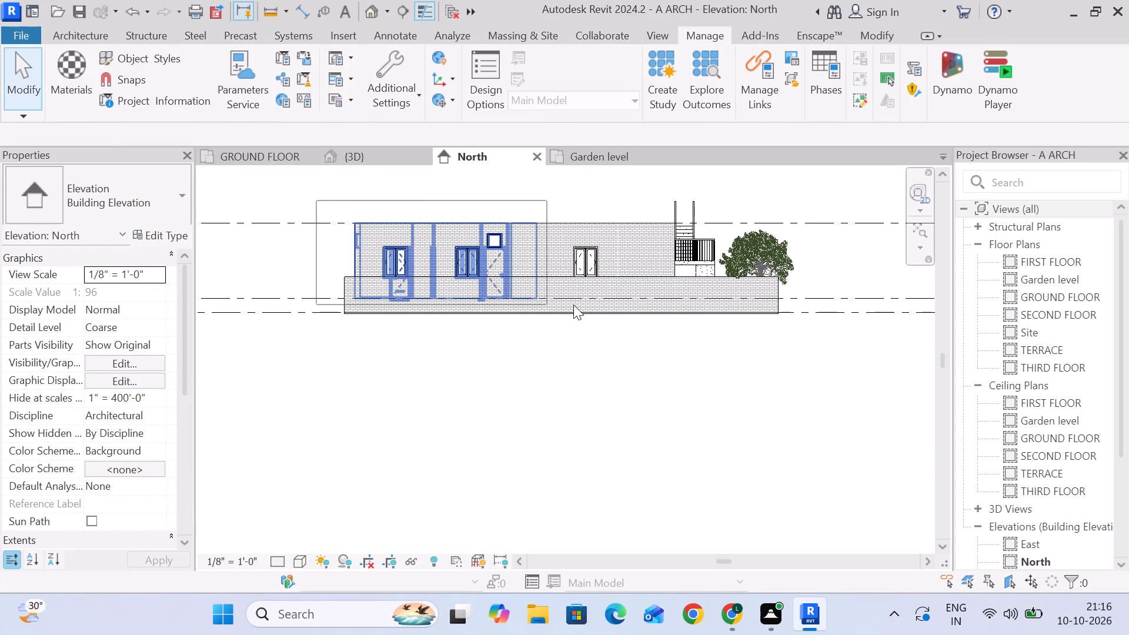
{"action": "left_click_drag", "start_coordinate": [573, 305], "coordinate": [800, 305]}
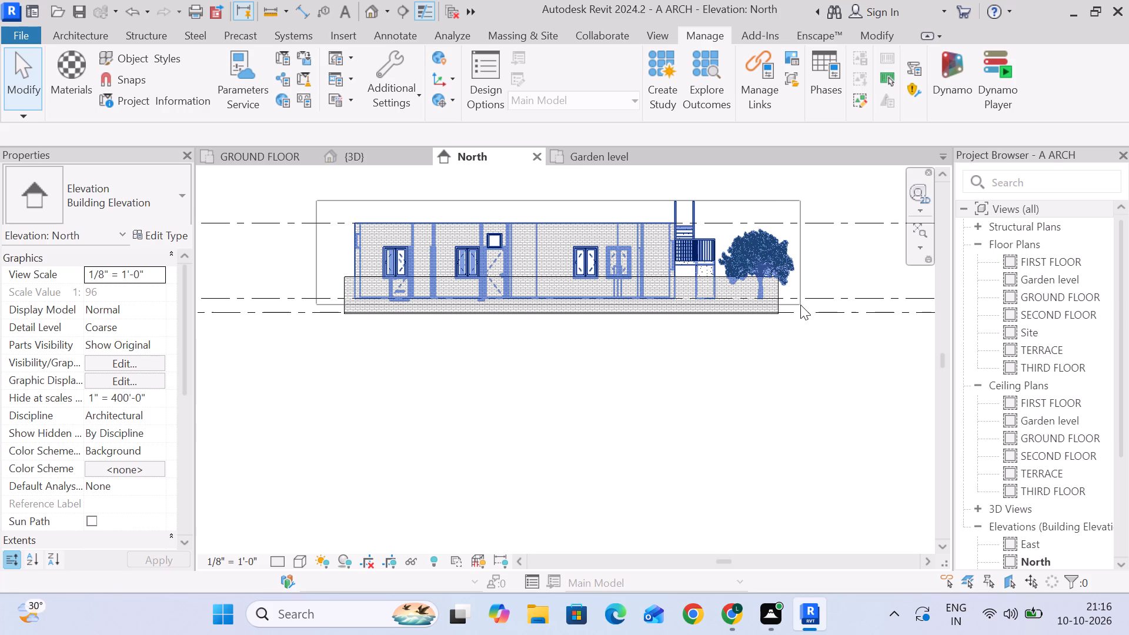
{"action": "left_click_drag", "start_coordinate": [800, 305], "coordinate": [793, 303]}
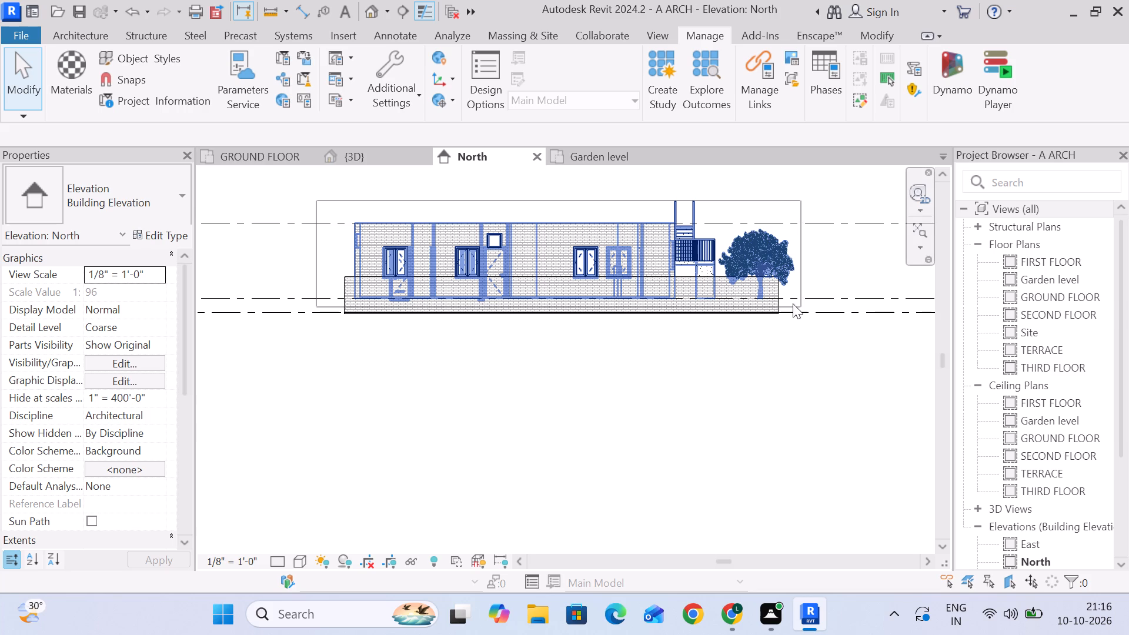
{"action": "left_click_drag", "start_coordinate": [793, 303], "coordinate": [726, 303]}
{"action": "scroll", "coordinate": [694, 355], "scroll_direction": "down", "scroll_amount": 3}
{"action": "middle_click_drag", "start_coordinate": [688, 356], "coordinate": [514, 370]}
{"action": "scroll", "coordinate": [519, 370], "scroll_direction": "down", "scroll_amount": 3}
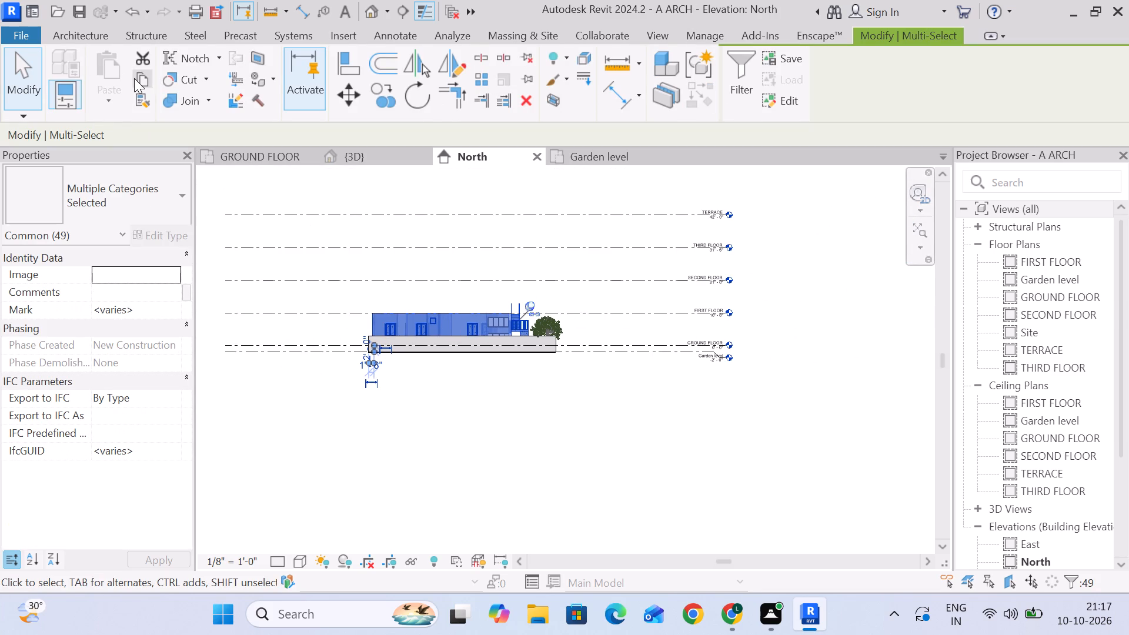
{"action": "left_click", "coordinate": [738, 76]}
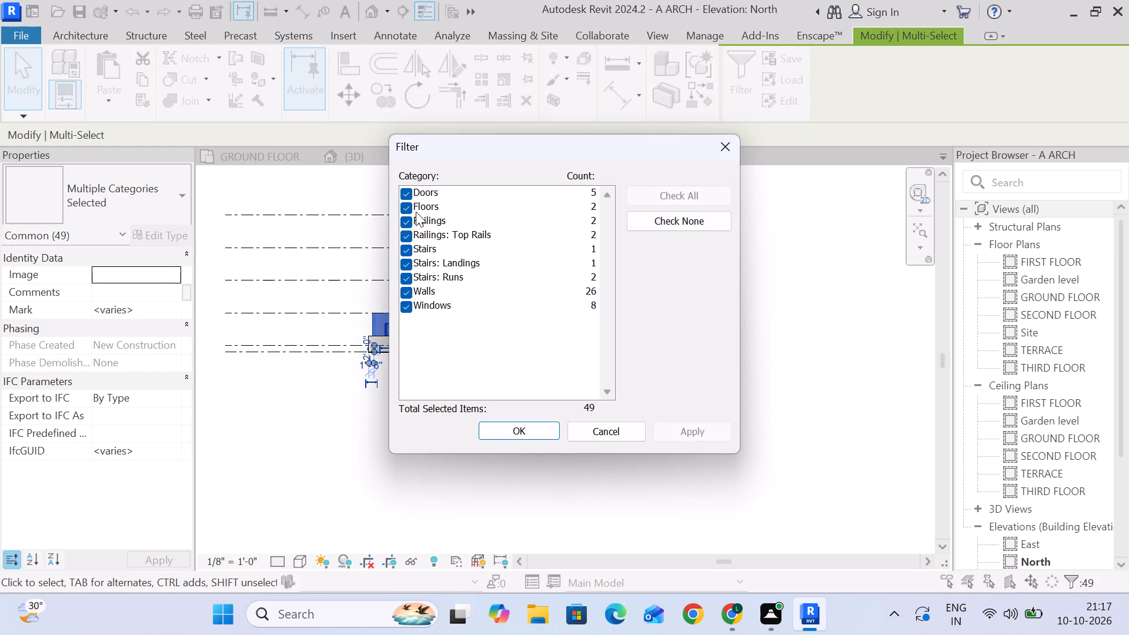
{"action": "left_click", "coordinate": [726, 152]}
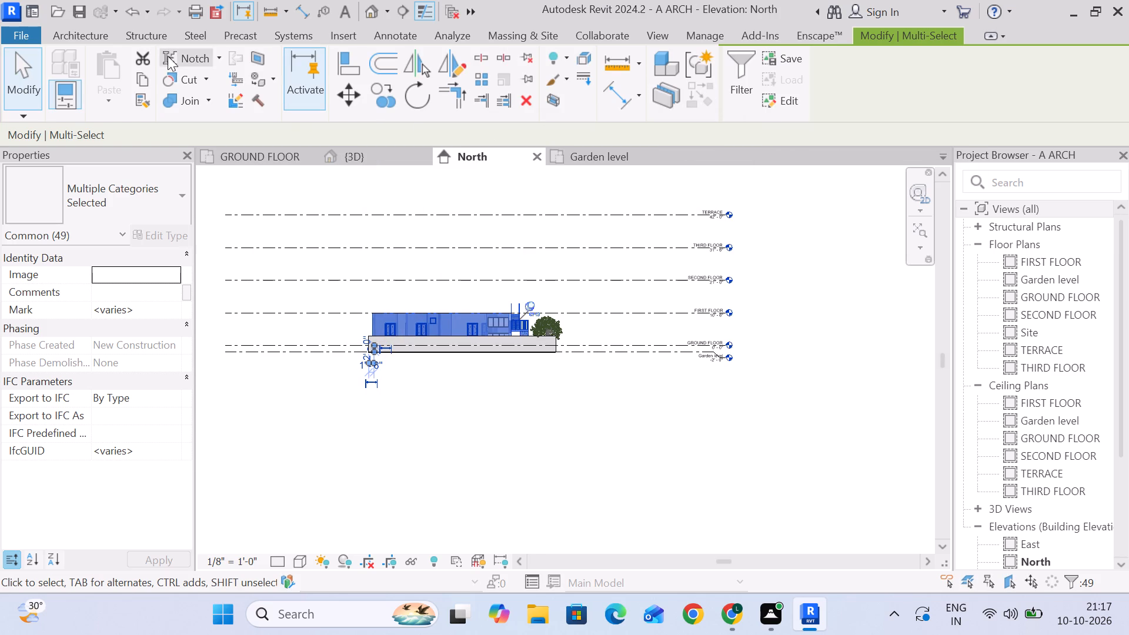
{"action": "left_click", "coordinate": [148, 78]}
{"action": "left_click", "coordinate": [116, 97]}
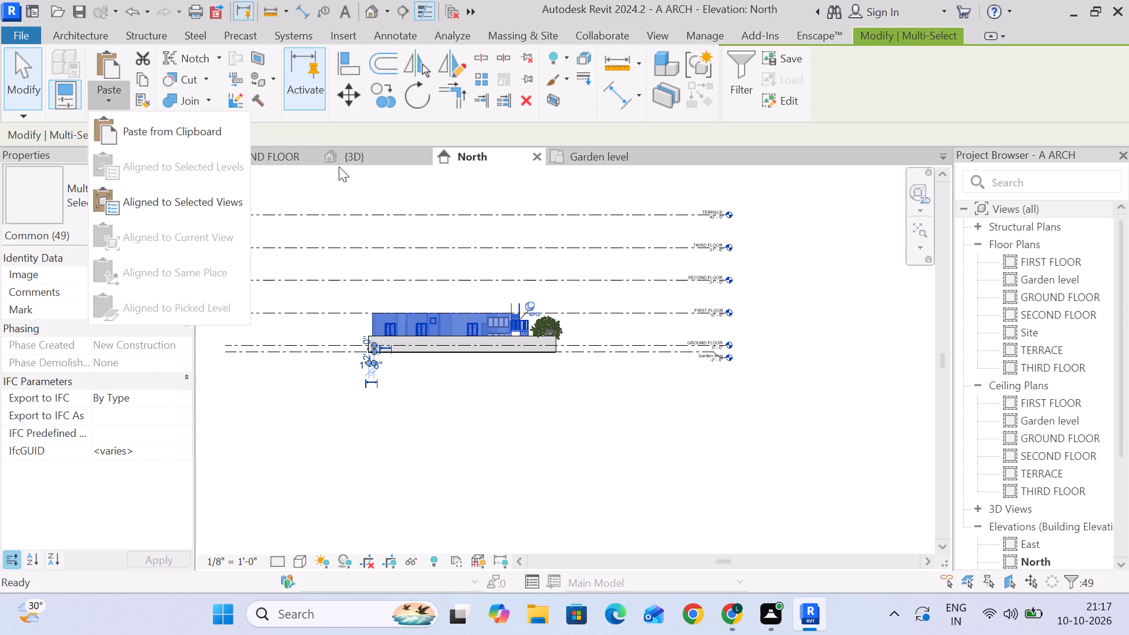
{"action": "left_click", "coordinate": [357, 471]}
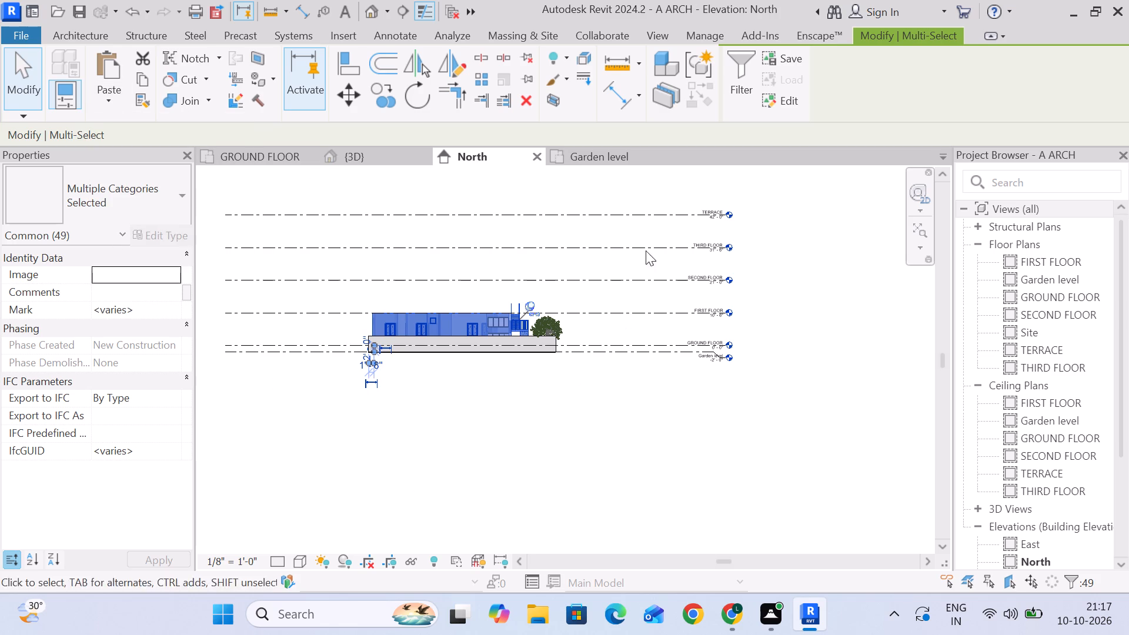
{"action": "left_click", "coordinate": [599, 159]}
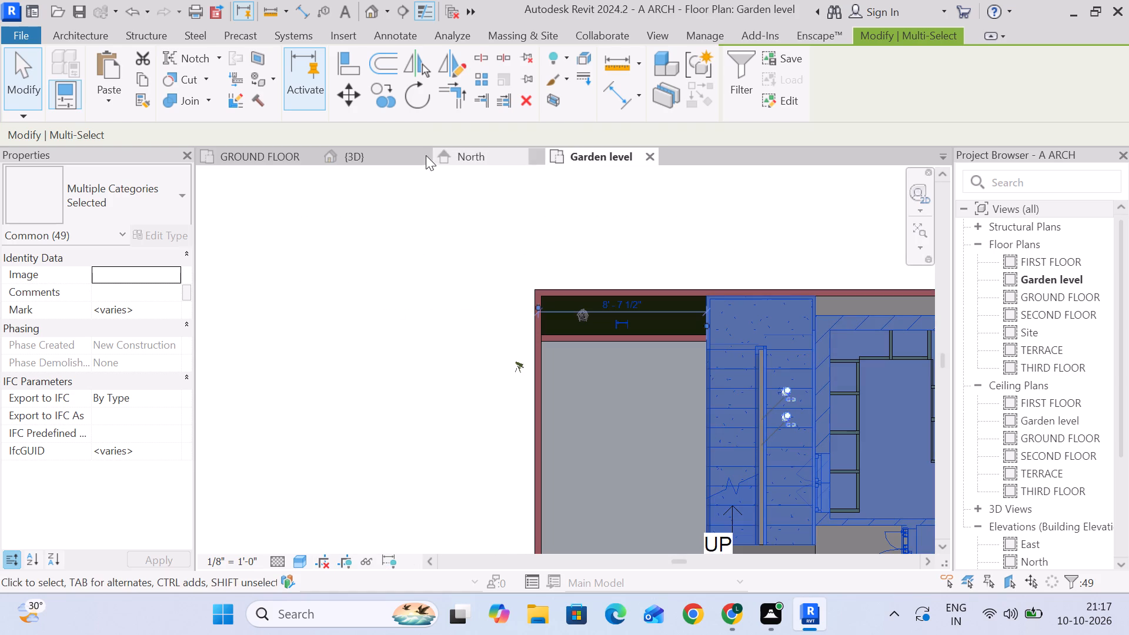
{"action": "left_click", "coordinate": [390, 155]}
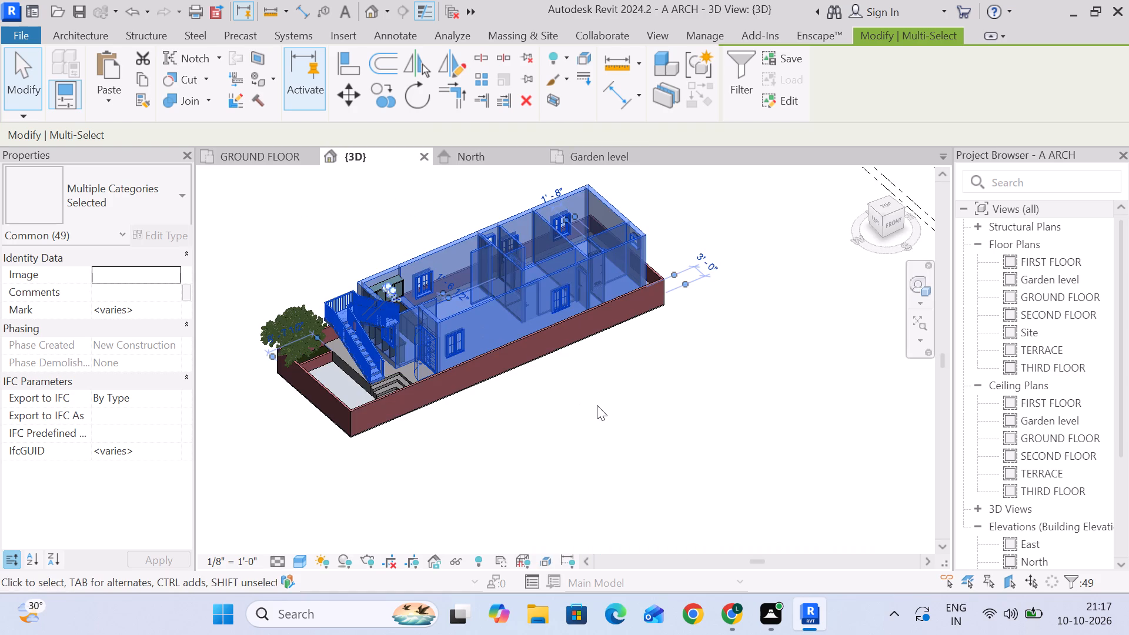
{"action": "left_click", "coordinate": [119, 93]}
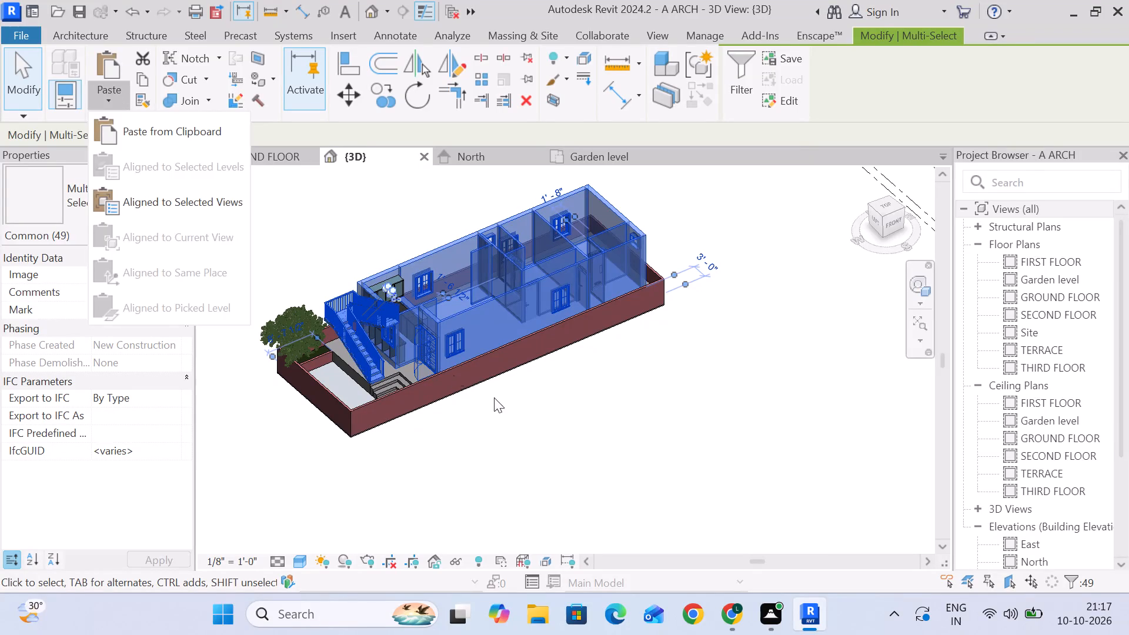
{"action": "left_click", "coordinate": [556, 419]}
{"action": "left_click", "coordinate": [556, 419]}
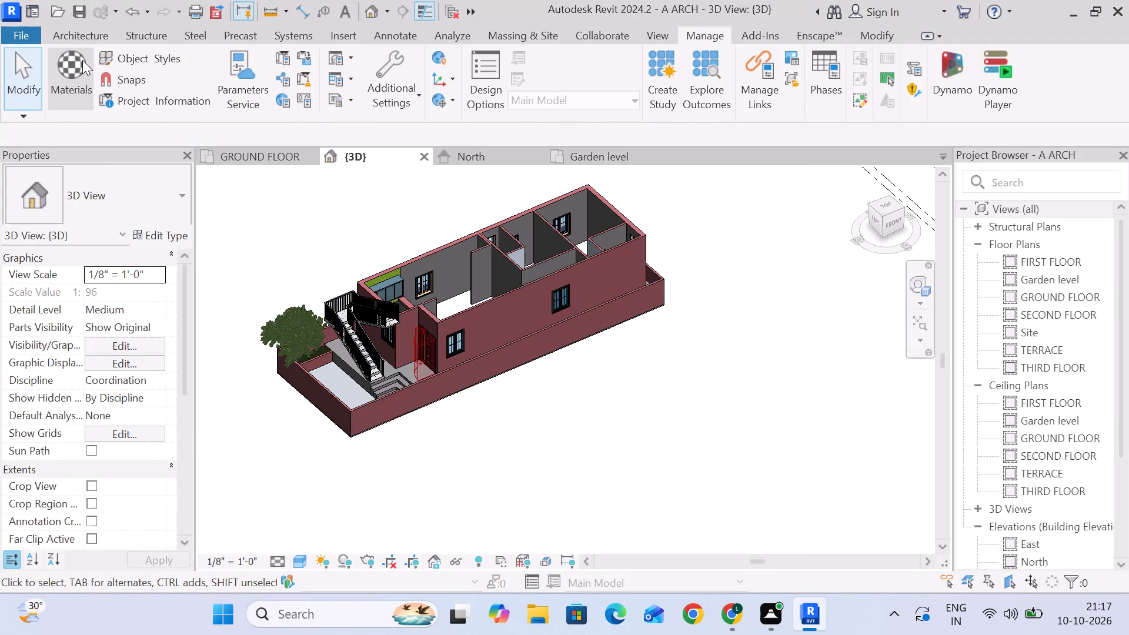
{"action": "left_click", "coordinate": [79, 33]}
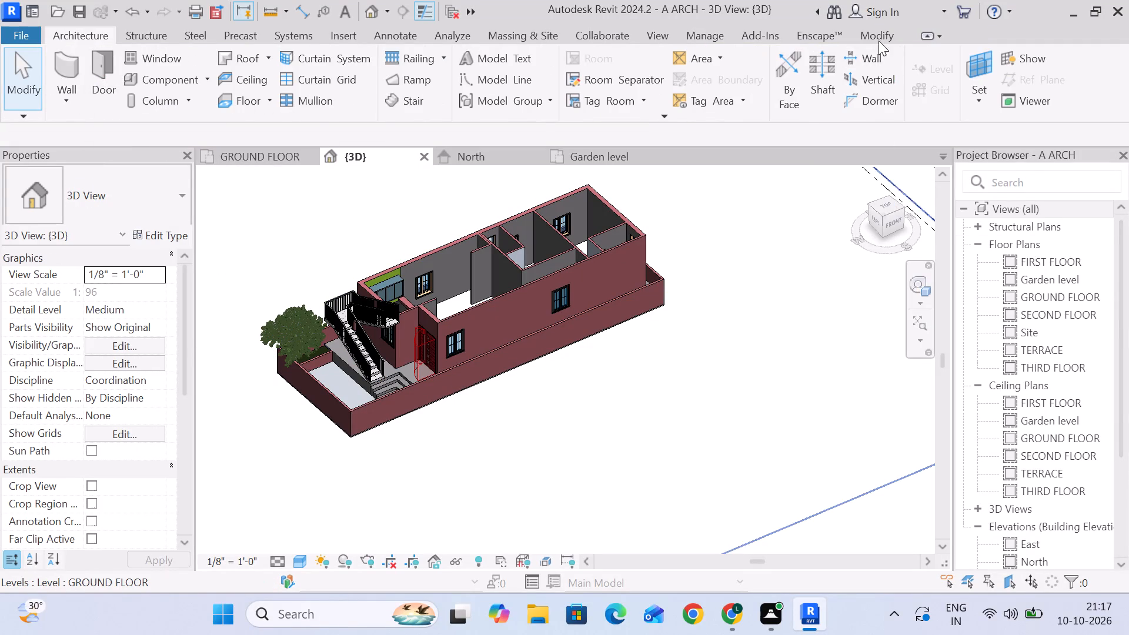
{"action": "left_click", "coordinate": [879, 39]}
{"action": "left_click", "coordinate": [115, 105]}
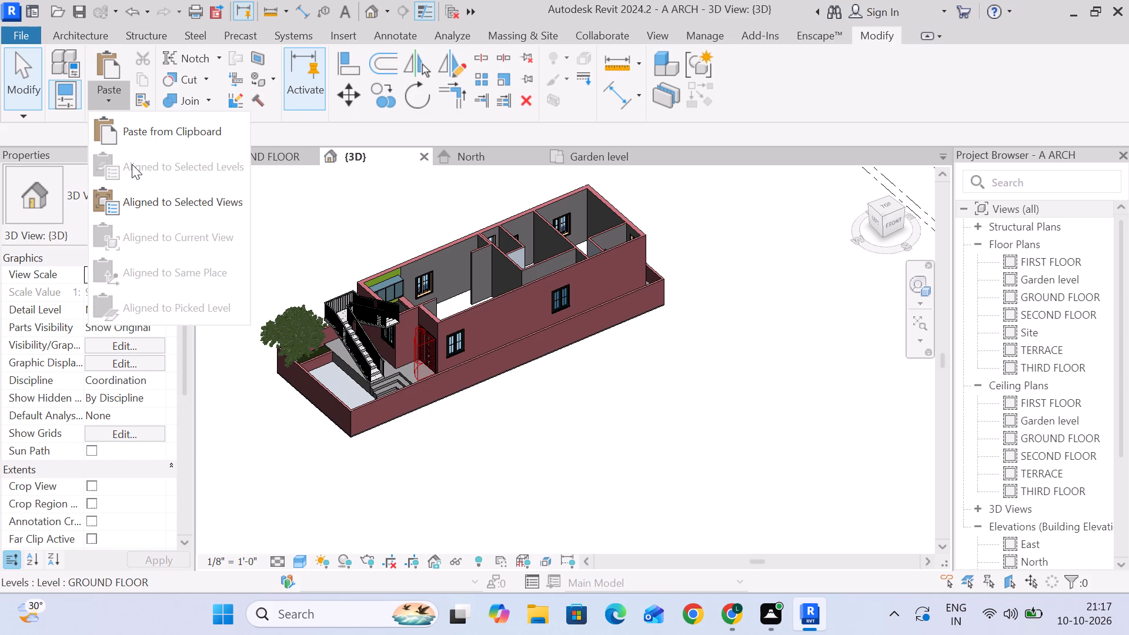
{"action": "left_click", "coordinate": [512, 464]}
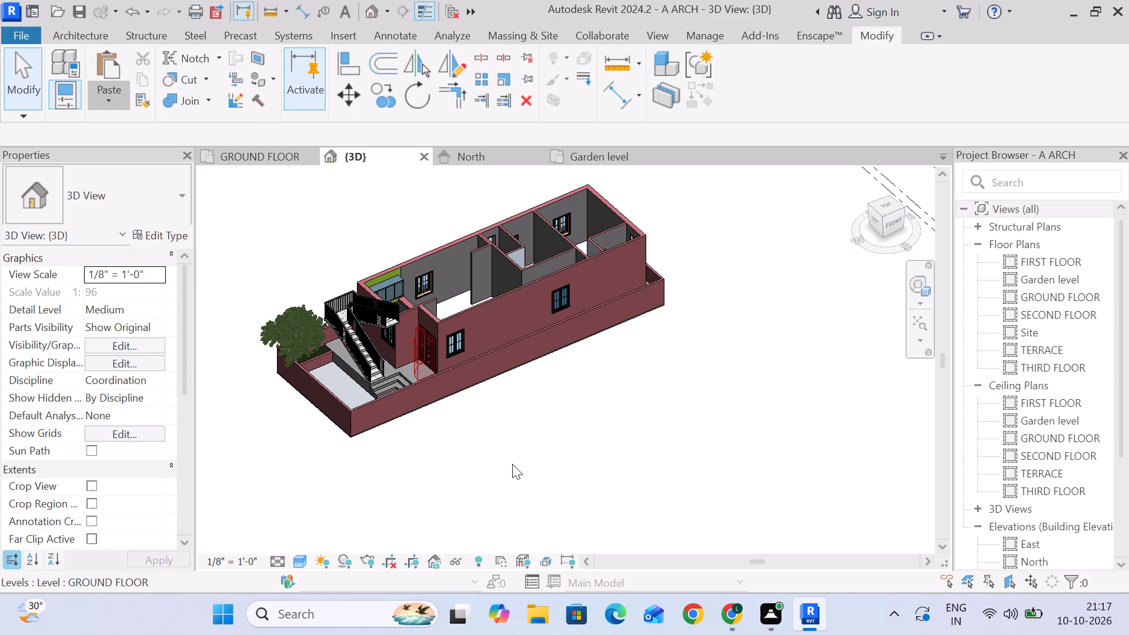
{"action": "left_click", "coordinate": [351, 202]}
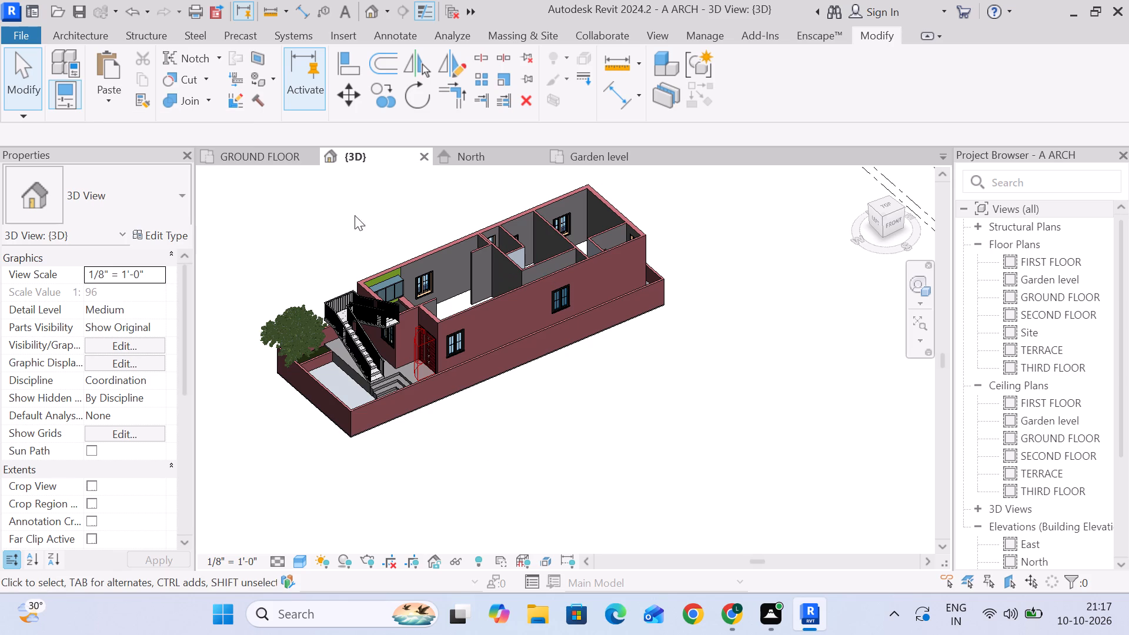
Examine the GROUND FLOOR plan around the kitchen counter, stair and rooms.
{"action": "left_click", "coordinate": [268, 154]}
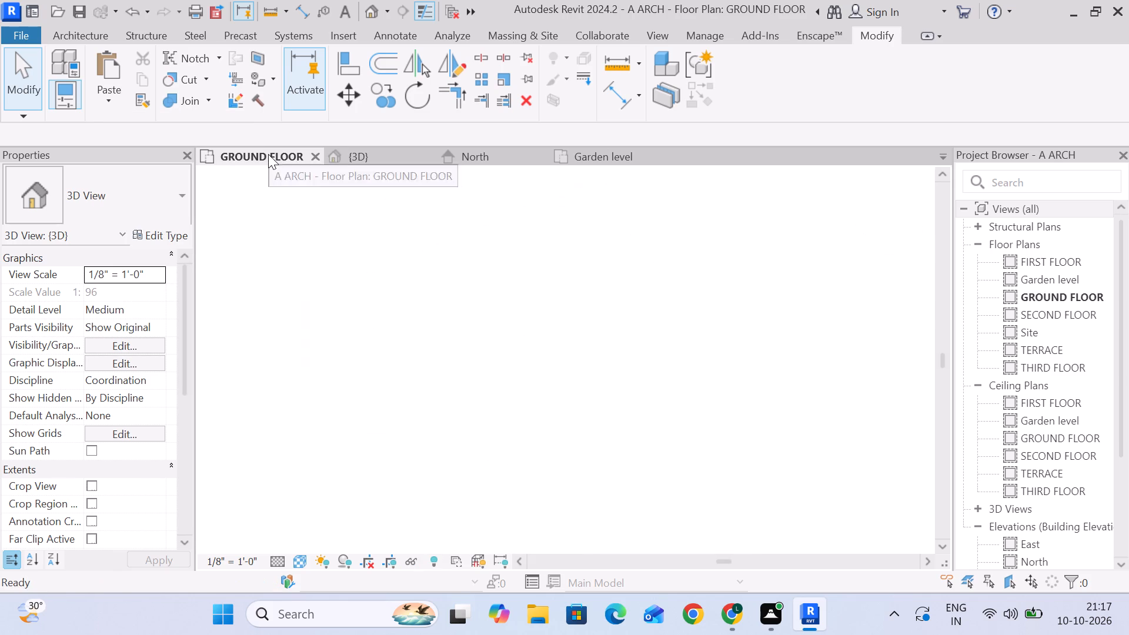
{"action": "scroll", "coordinate": [338, 269], "scroll_direction": "up", "scroll_amount": 4}
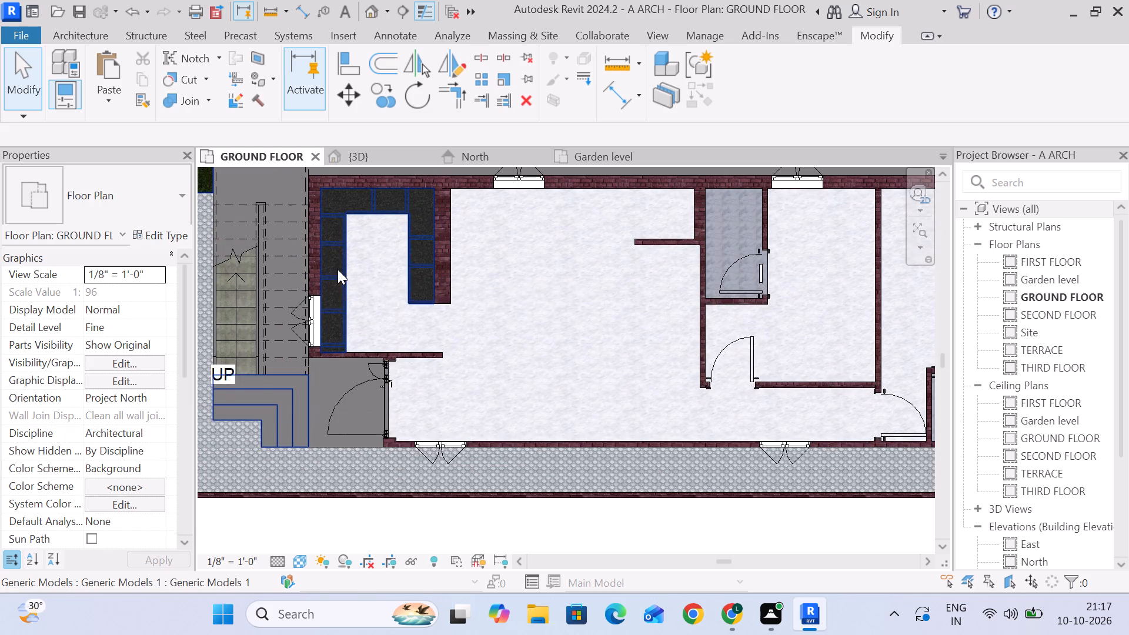
{"action": "scroll", "coordinate": [343, 271], "scroll_direction": "up", "scroll_amount": 1}
{"action": "scroll", "coordinate": [345, 275], "scroll_direction": "down", "scroll_amount": 6}
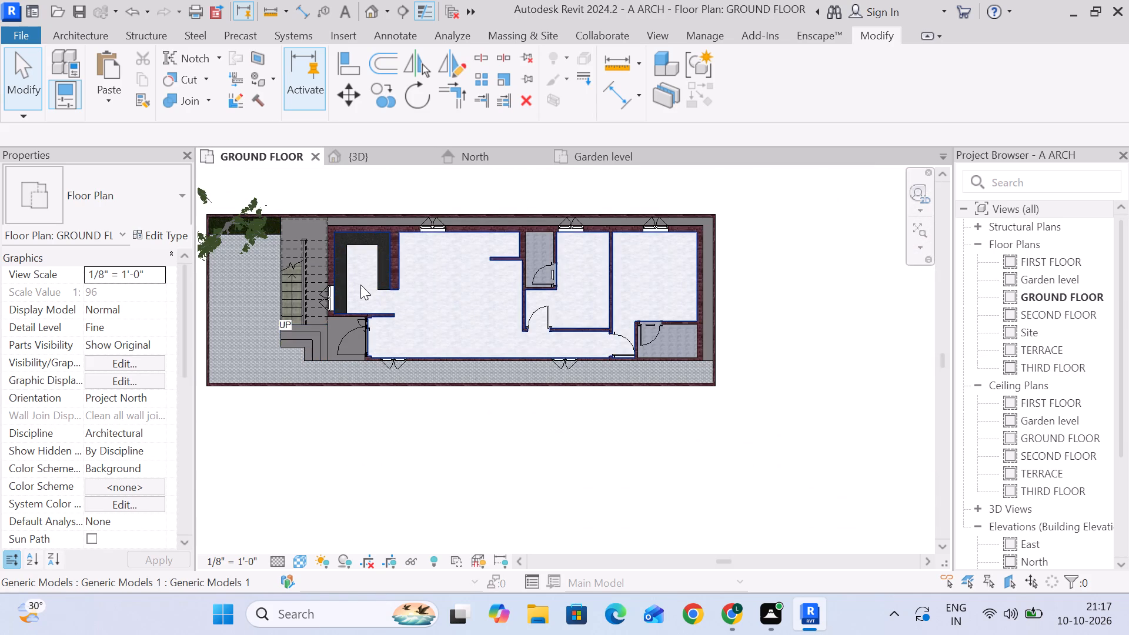
{"action": "scroll", "coordinate": [381, 282], "scroll_direction": "up", "scroll_amount": 4}
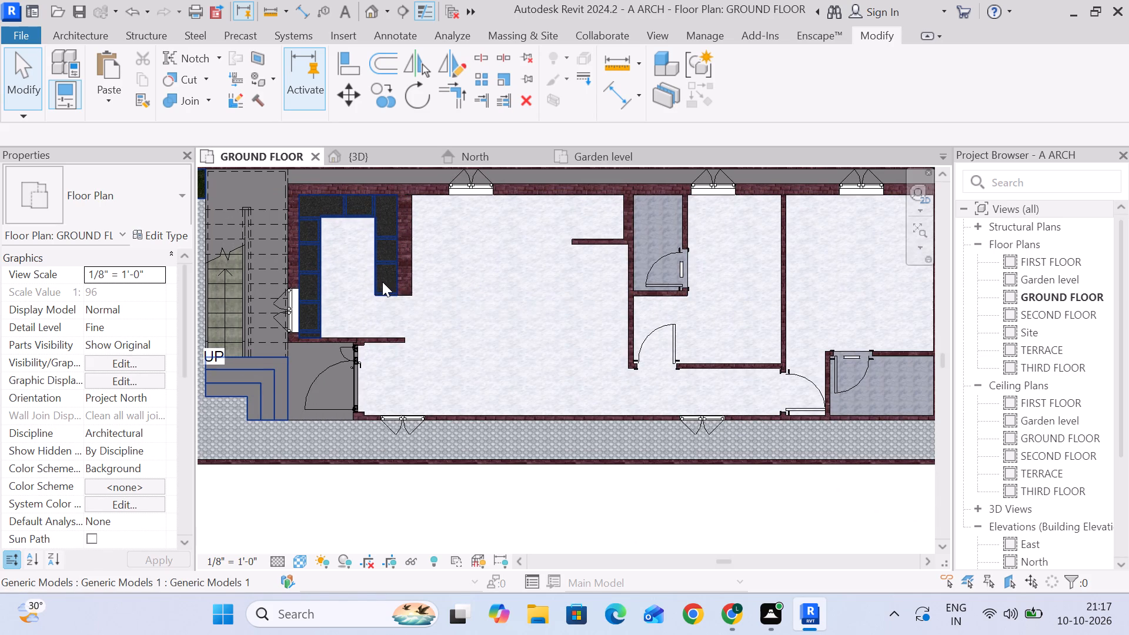
{"action": "scroll", "coordinate": [416, 295], "scroll_direction": "up", "scroll_amount": 1}
{"action": "middle_click_drag", "start_coordinate": [419, 307], "coordinate": [429, 345]}
{"action": "scroll", "coordinate": [405, 325], "scroll_direction": "down", "scroll_amount": 6}
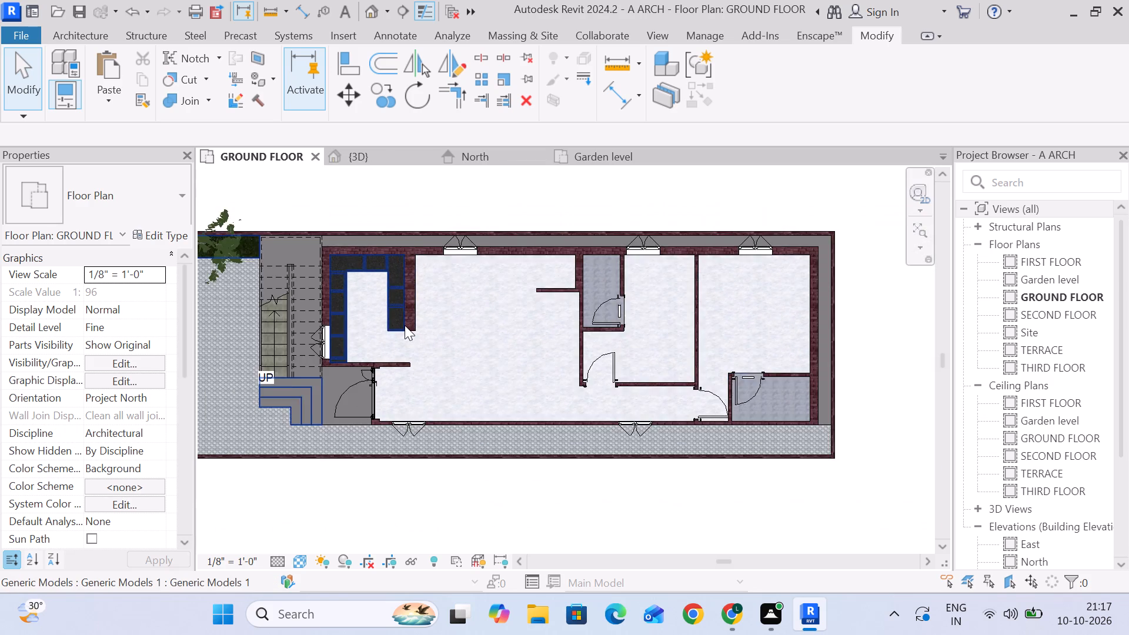
{"action": "scroll", "coordinate": [405, 325], "scroll_direction": "down", "scroll_amount": 1}
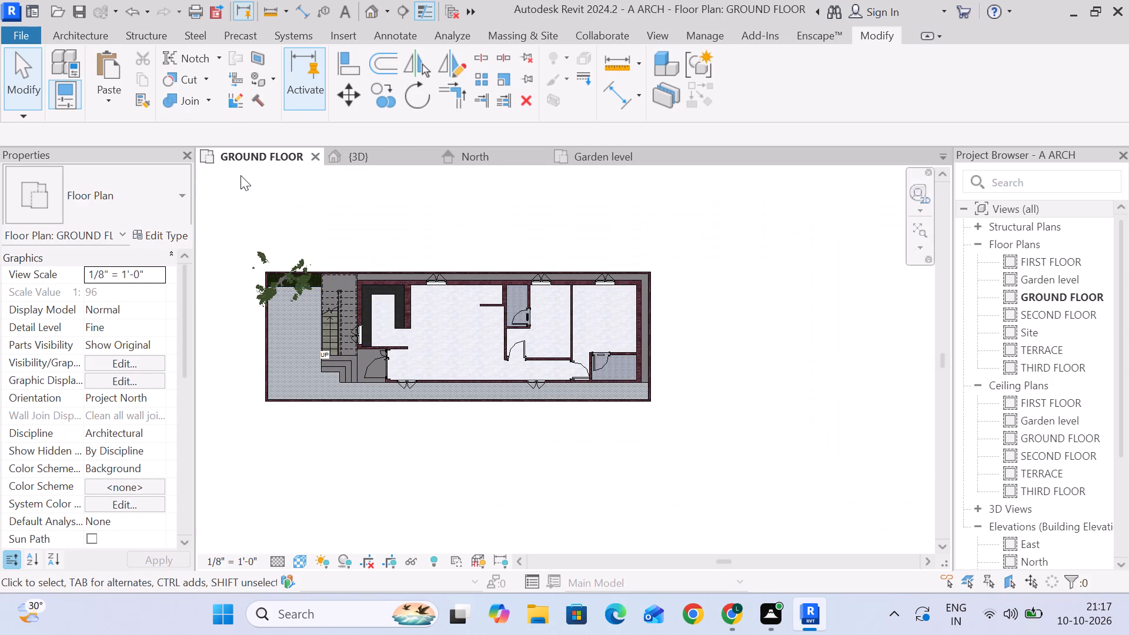
In the North elevation, select the ground storey elements and filter out railings, top rails, stairs, landings and runs, keeping doors, floors, walls and windows.
{"action": "left_click", "coordinate": [475, 152]}
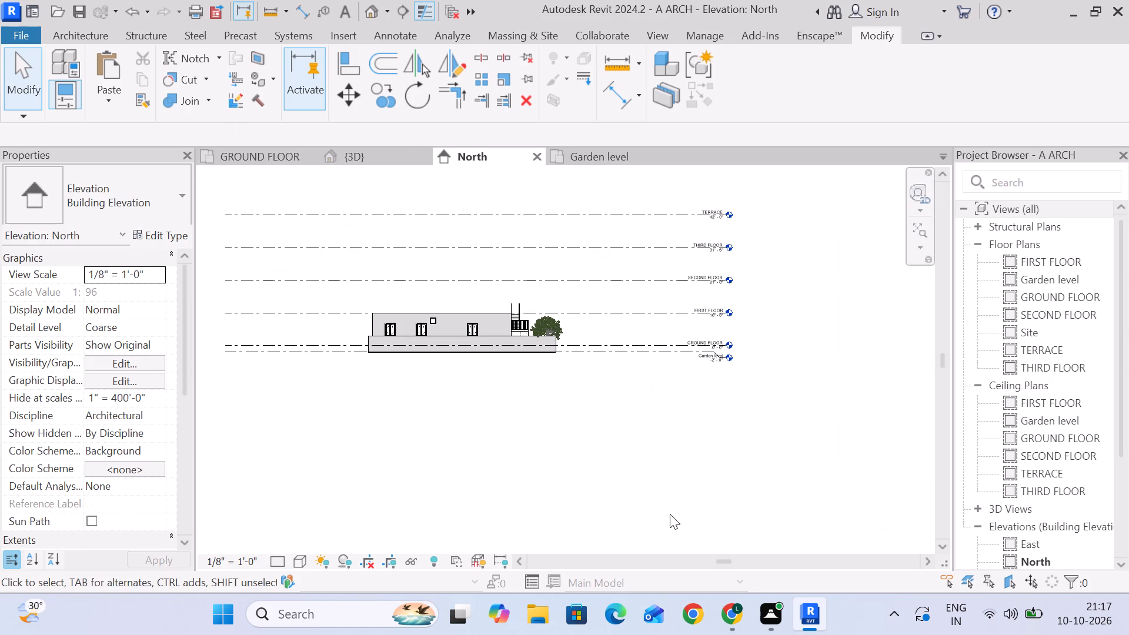
{"action": "scroll", "coordinate": [355, 301], "scroll_direction": "up", "scroll_amount": 4}
{"action": "left_click_drag", "start_coordinate": [363, 293], "coordinate": [673, 382]}
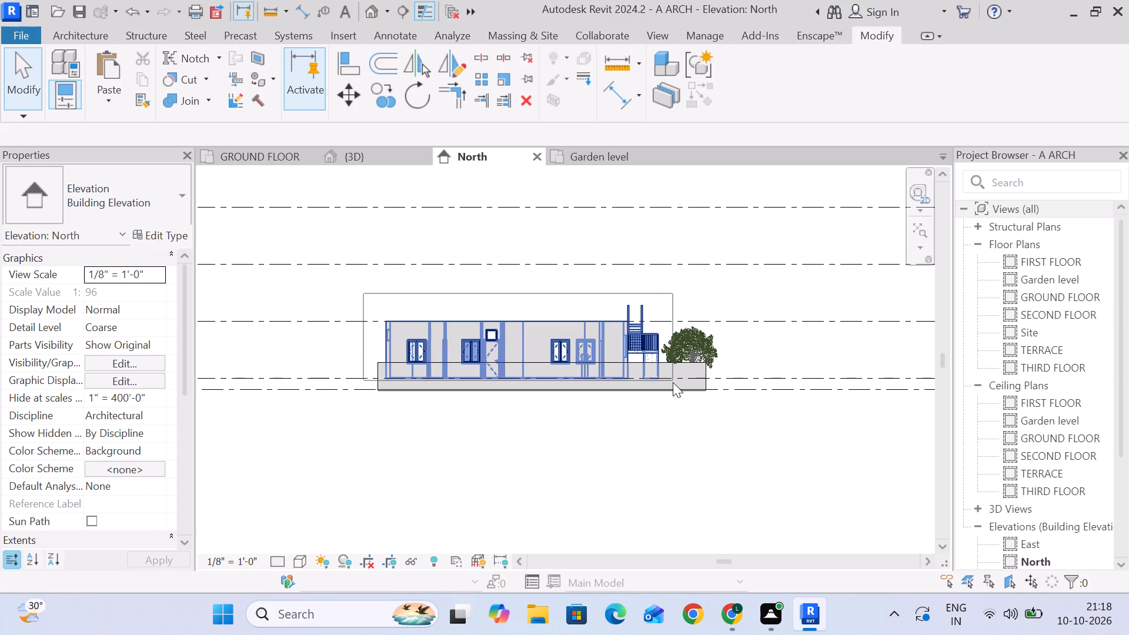
{"action": "left_click_drag", "start_coordinate": [673, 382], "coordinate": [667, 384]}
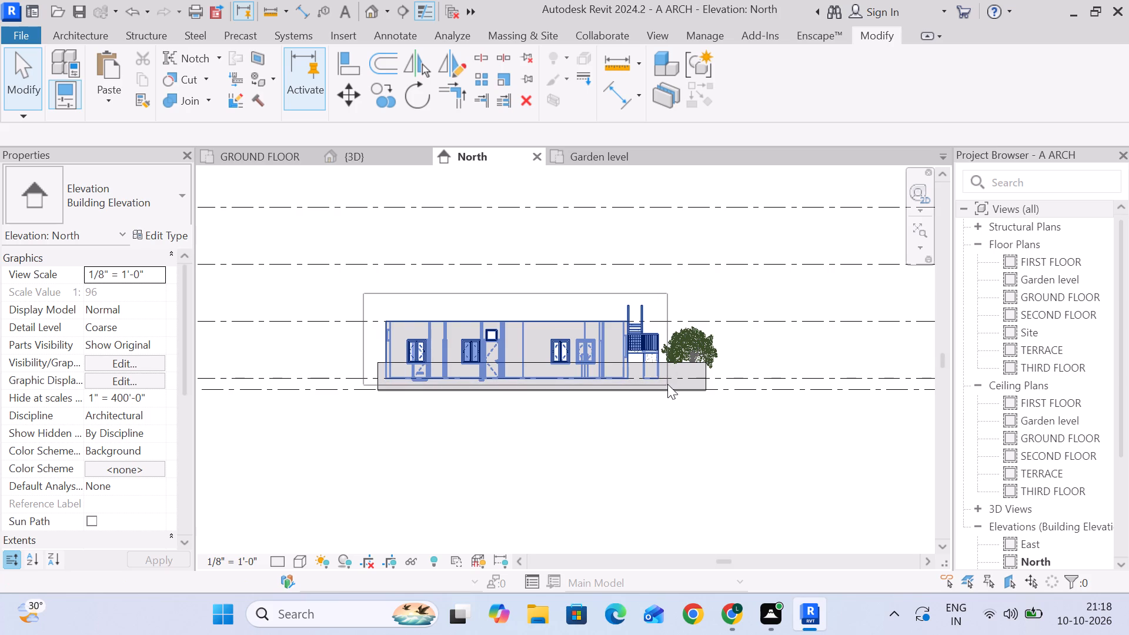
{"action": "left_click_drag", "start_coordinate": [667, 384], "coordinate": [667, 383]}
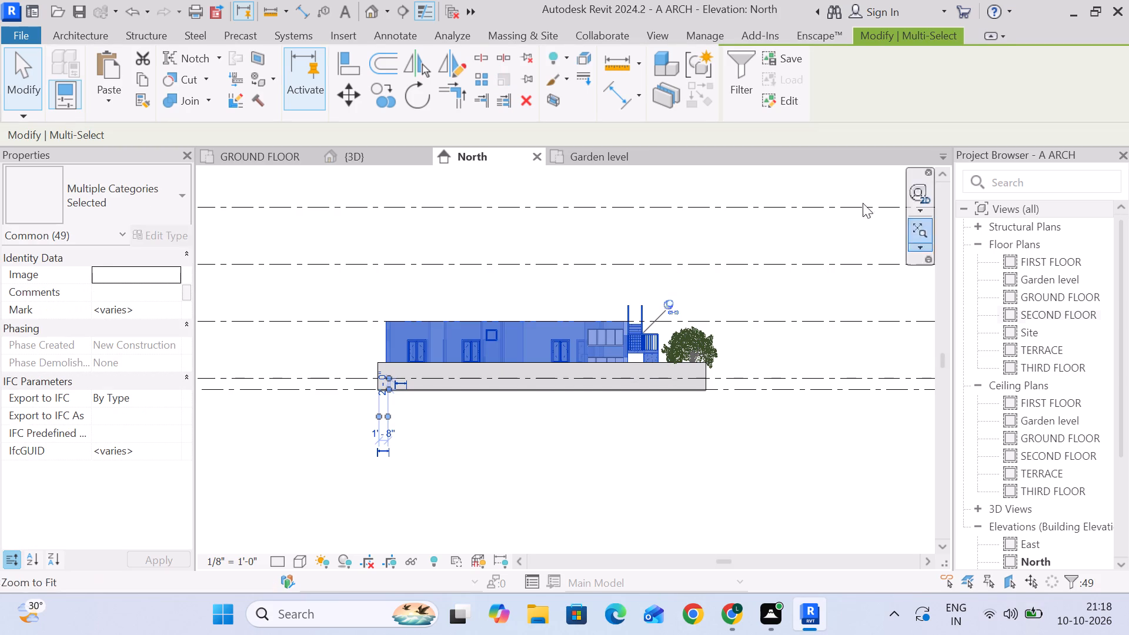
{"action": "left_click_drag", "start_coordinate": [729, 96], "coordinate": [731, 102]}
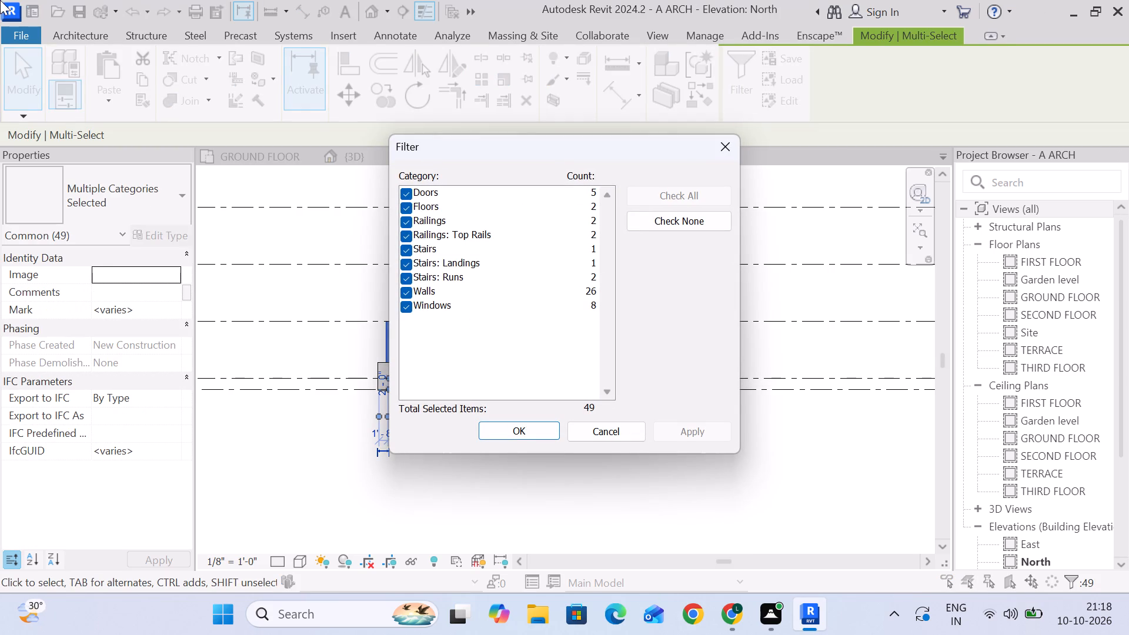
{"action": "left_click", "coordinate": [404, 221]}
{"action": "left_click", "coordinate": [402, 236]}
{"action": "left_click", "coordinate": [407, 250]}
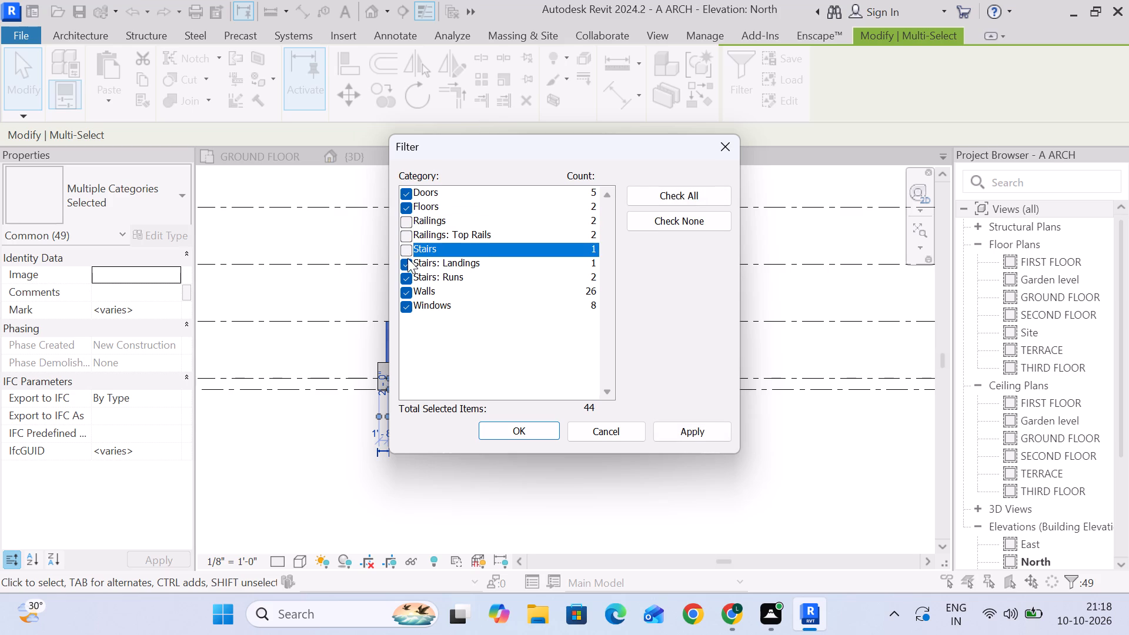
{"action": "left_click", "coordinate": [406, 262]}
{"action": "left_click", "coordinate": [406, 278]}
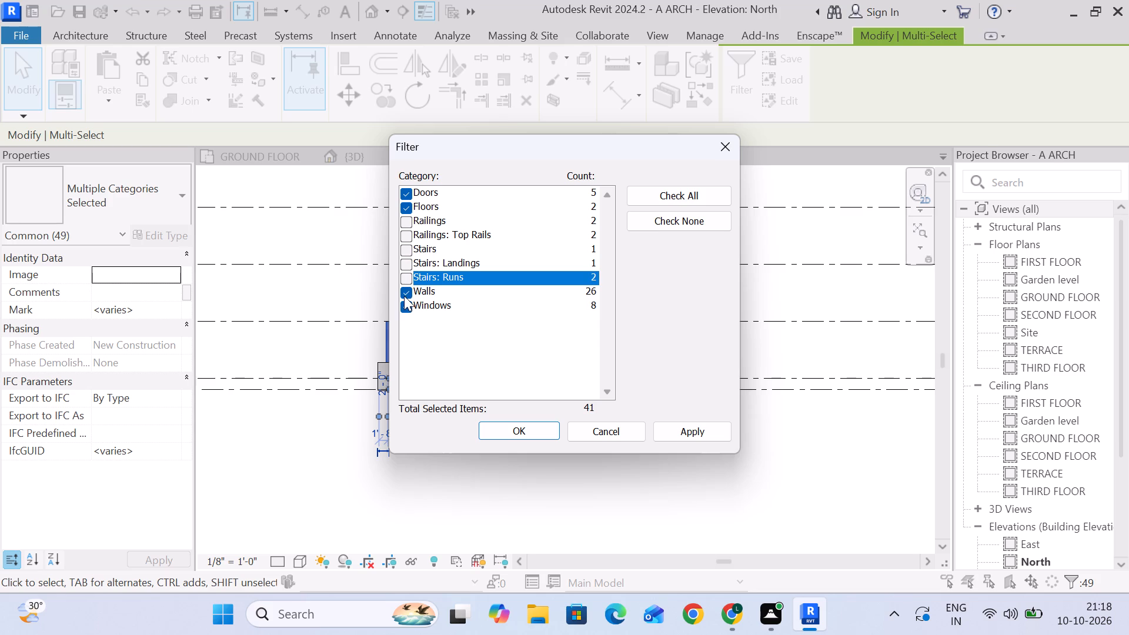
{"action": "left_click", "coordinate": [509, 432]}
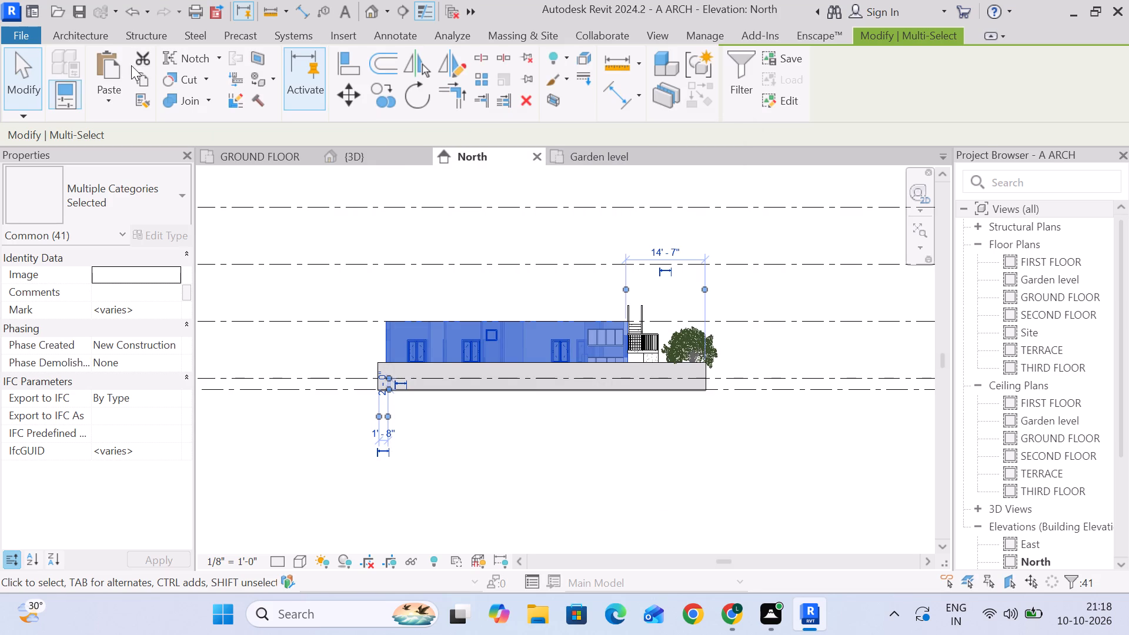
Copy the filtered storey elements and paste them aligned to the FIRST FLOOR, SECOND FLOOR and THIRD FLOOR levels.
{"action": "left_click", "coordinate": [140, 82]}
{"action": "left_click", "coordinate": [120, 99]}
{"action": "left_click", "coordinate": [129, 162]}
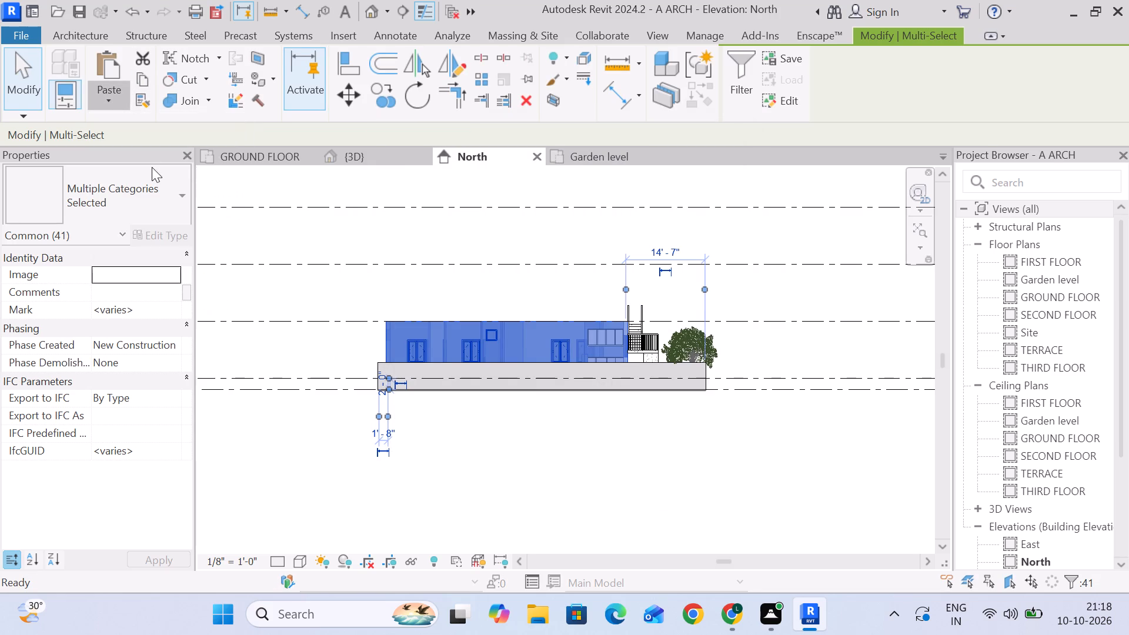
{"action": "scroll", "coordinate": [675, 293], "scroll_direction": "down", "scroll_amount": 6}
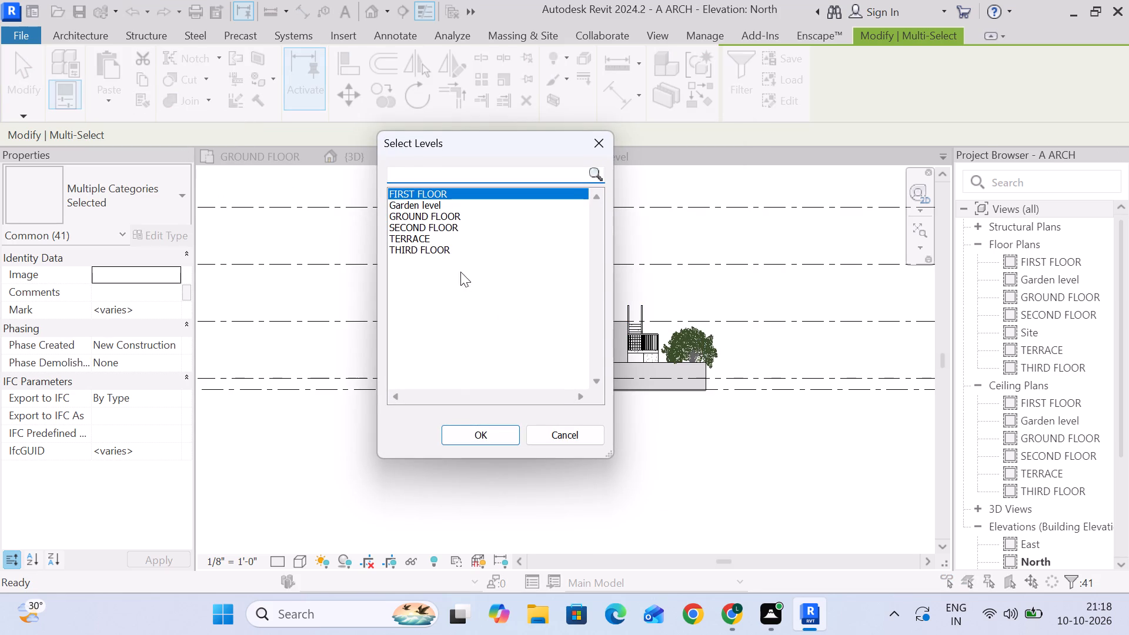
{"action": "left_click", "coordinate": [439, 229], "text": "ctrl"}
{"action": "left_click", "coordinate": [430, 245], "text": "ctrl"}
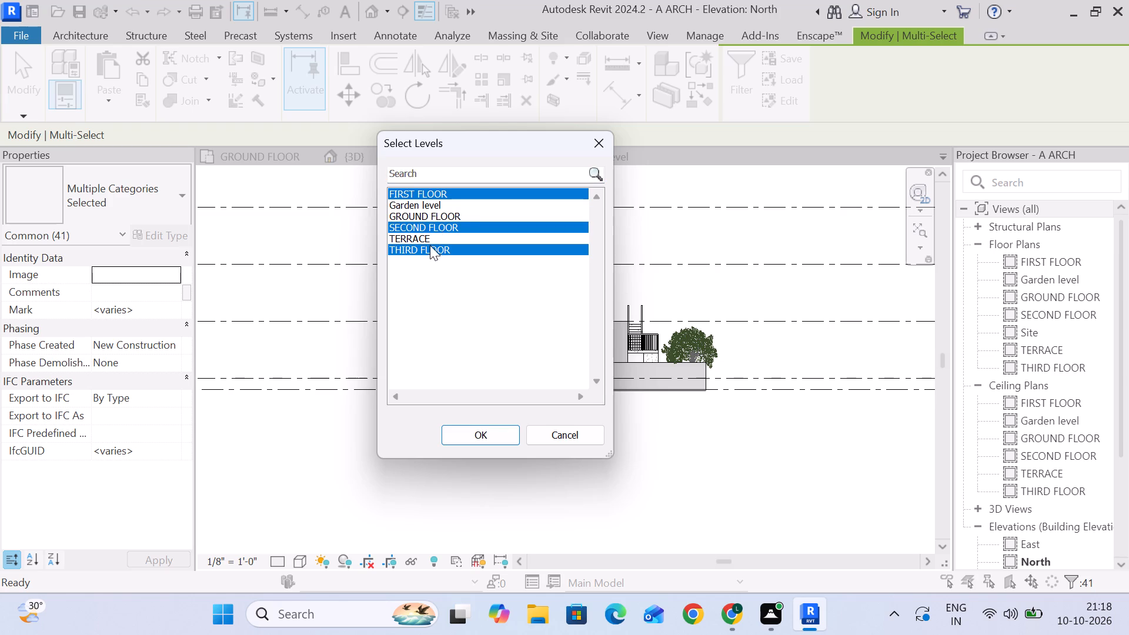
{"action": "left_click", "coordinate": [492, 437]}
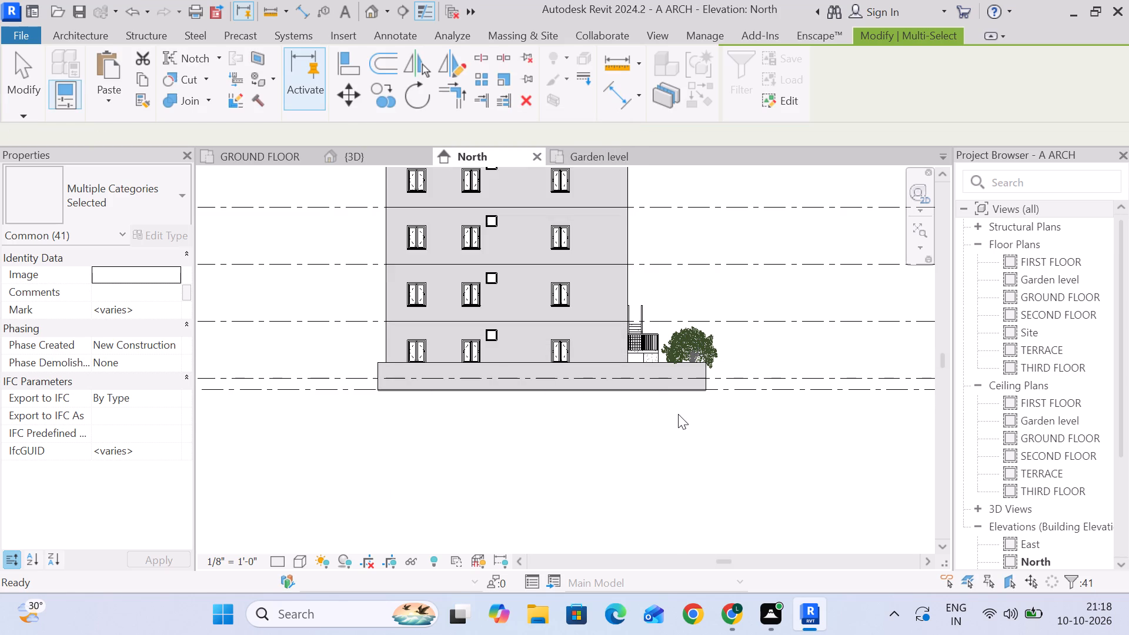
In the North elevation, delete the copied storey between the THIRD FLOOR and TERRACE levels.
{"action": "scroll", "coordinate": [687, 422], "scroll_direction": "down", "scroll_amount": 2}
{"action": "middle_click_drag", "start_coordinate": [741, 452], "coordinate": [697, 445]}
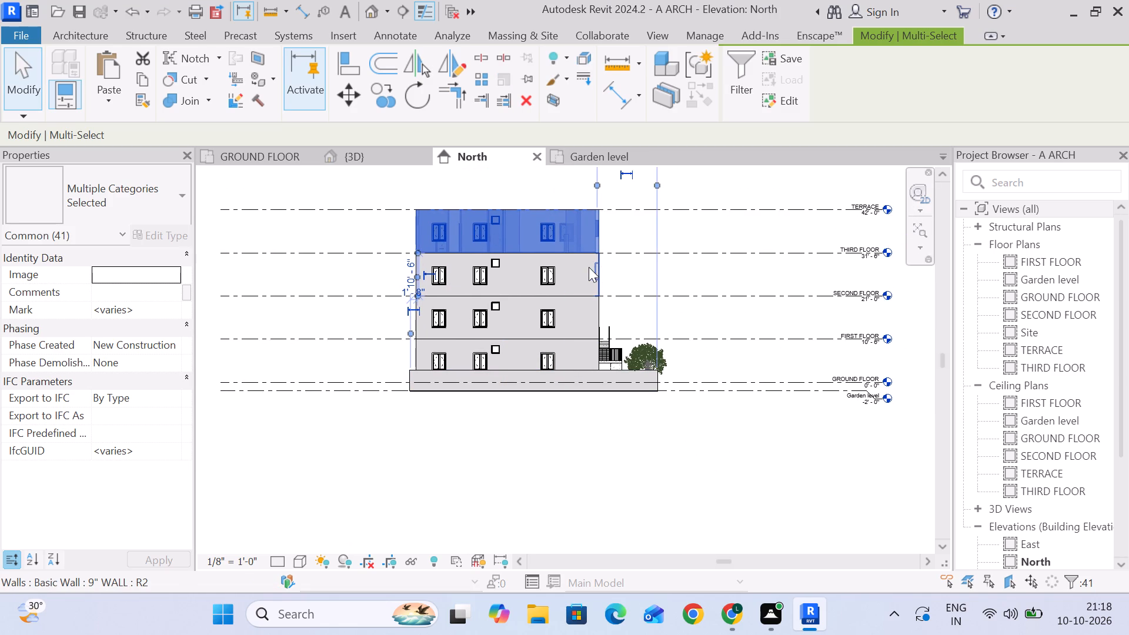
{"action": "left_click", "coordinate": [624, 233]}
{"action": "left_click_drag", "start_coordinate": [405, 186], "coordinate": [602, 260]}
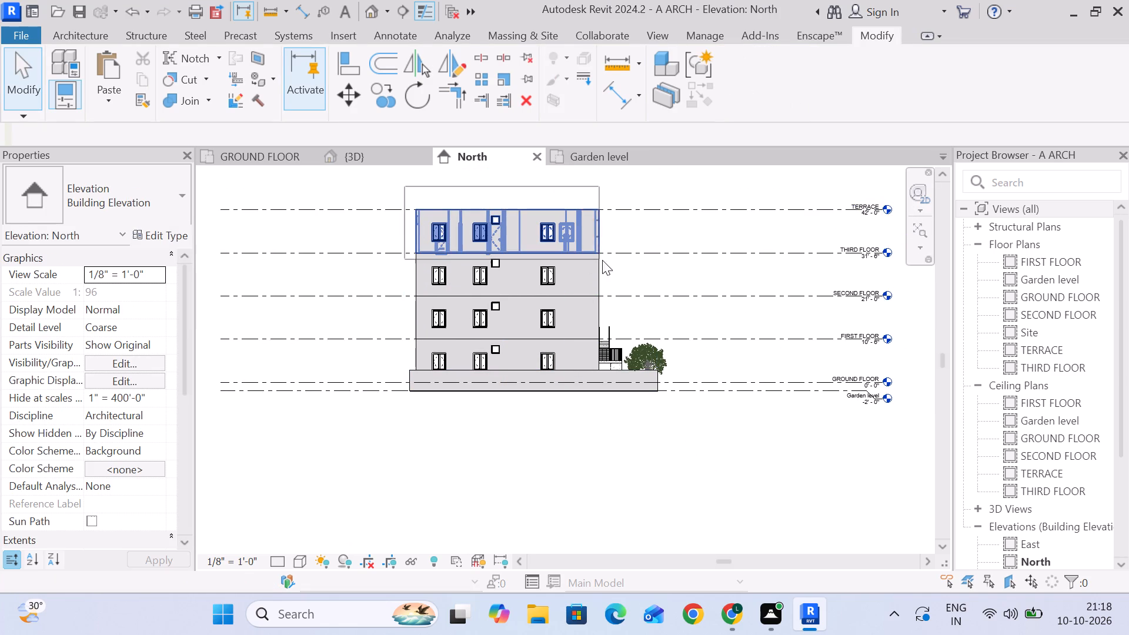
{"action": "left_click_drag", "start_coordinate": [602, 260], "coordinate": [612, 260]}
{"action": "key", "text": "Delete"}
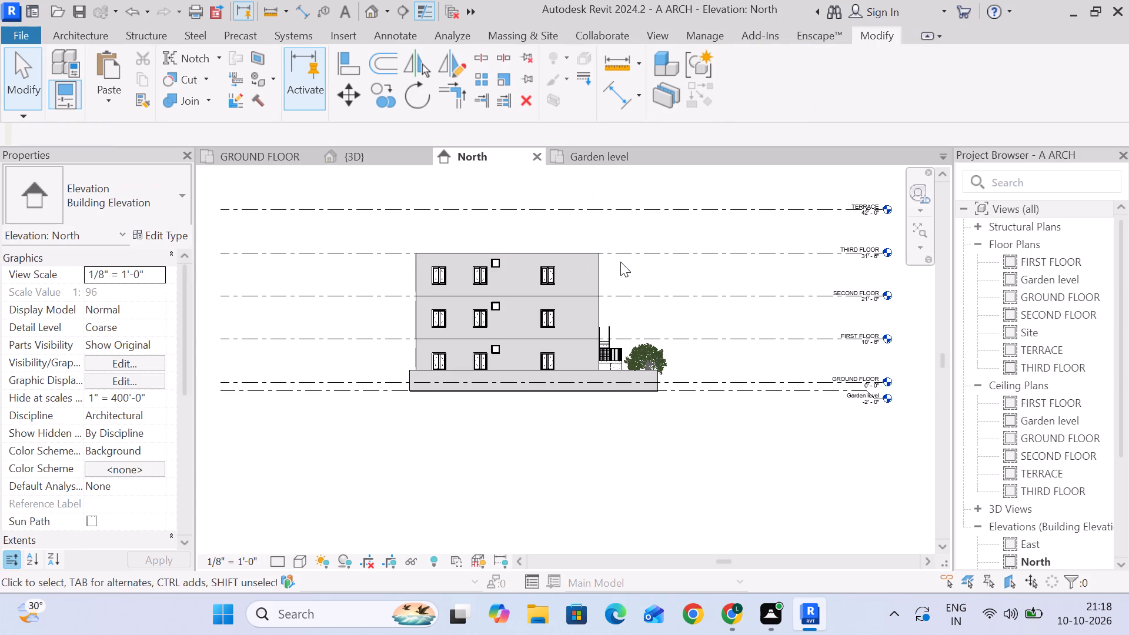
{"action": "scroll", "coordinate": [629, 272], "scroll_direction": "down", "scroll_amount": 4}
Examine the stacked storeys, exterior stair, doors and windows from several sides in the 3D view.
{"action": "left_click", "coordinate": [362, 161]}
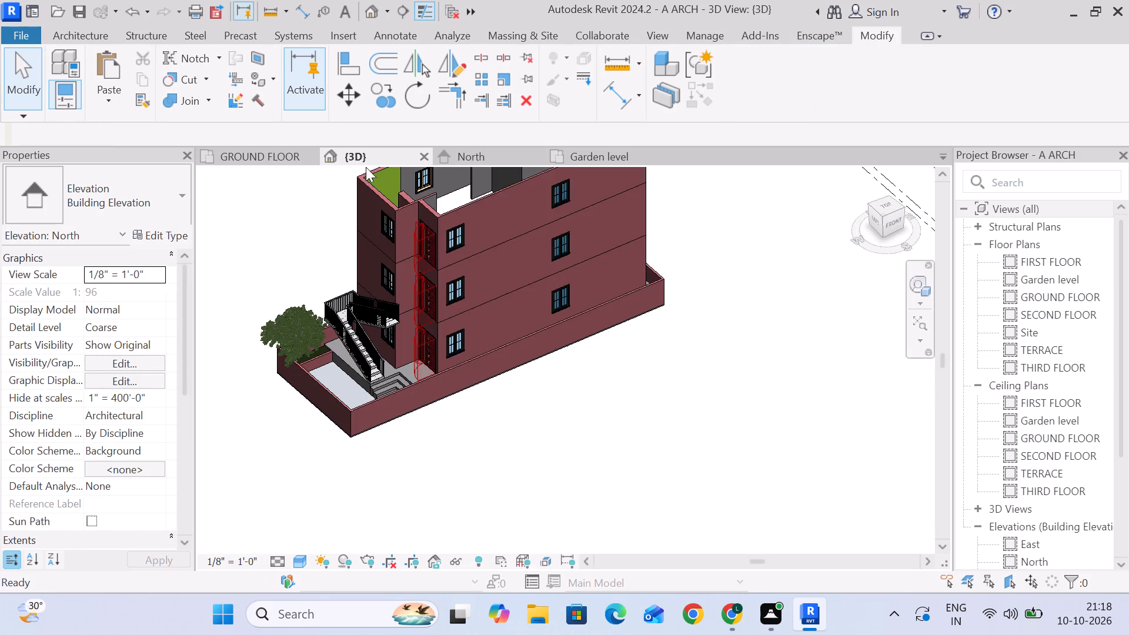
{"action": "left_click", "coordinate": [657, 397]}
{"action": "scroll", "coordinate": [423, 310], "scroll_direction": "up", "scroll_amount": 4}
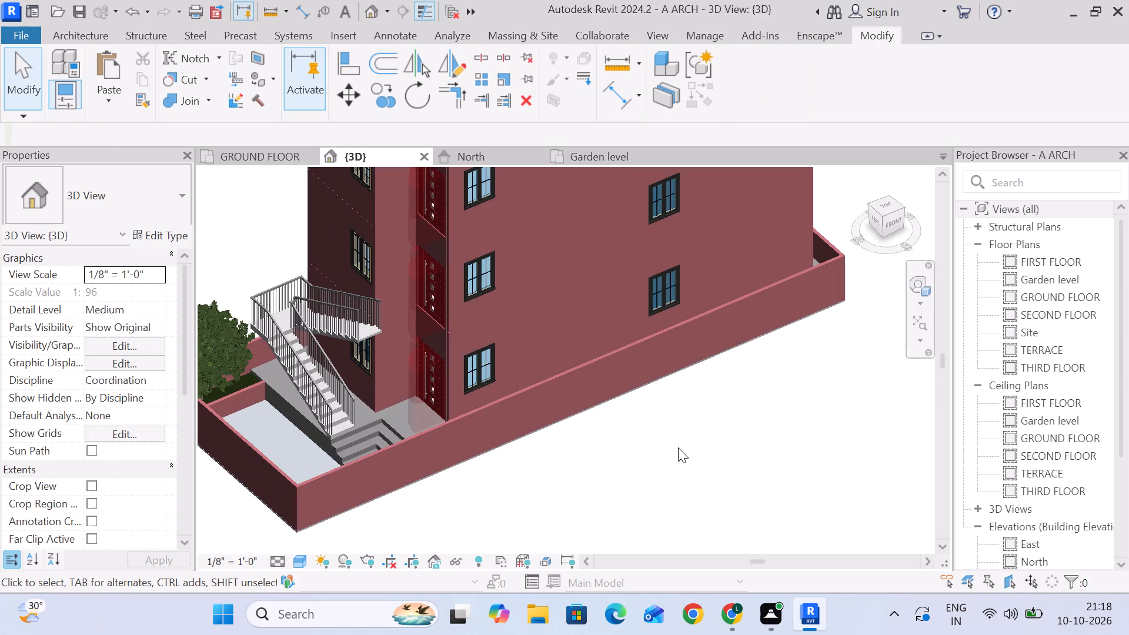
{"action": "scroll", "coordinate": [682, 436], "scroll_direction": "down", "scroll_amount": 1}
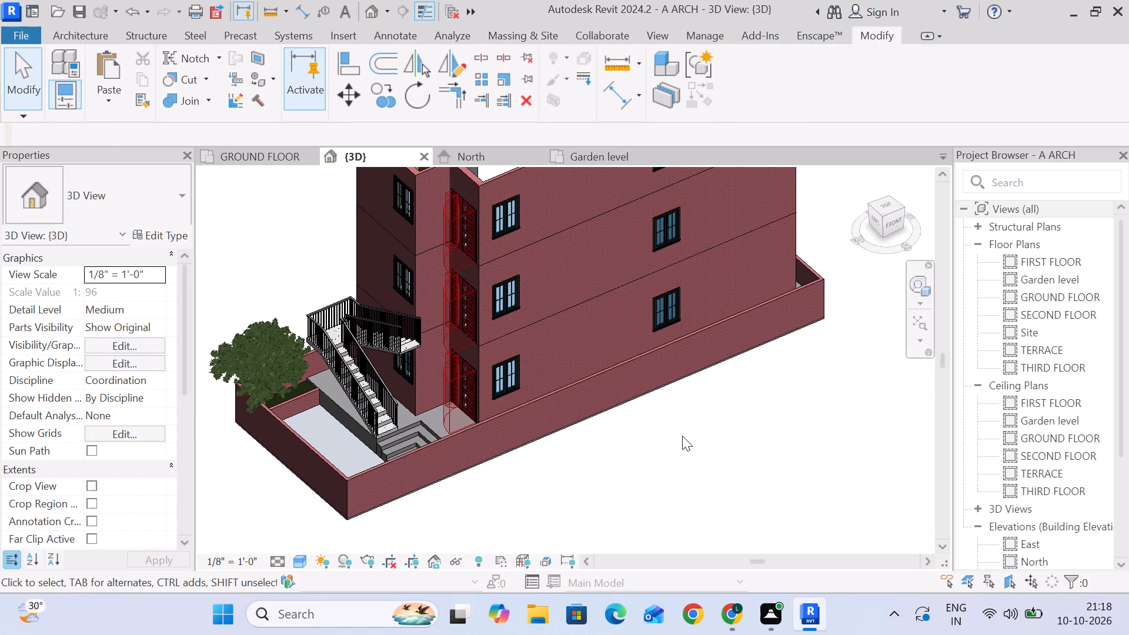
{"action": "scroll", "coordinate": [682, 435], "scroll_direction": "down", "scroll_amount": 1}
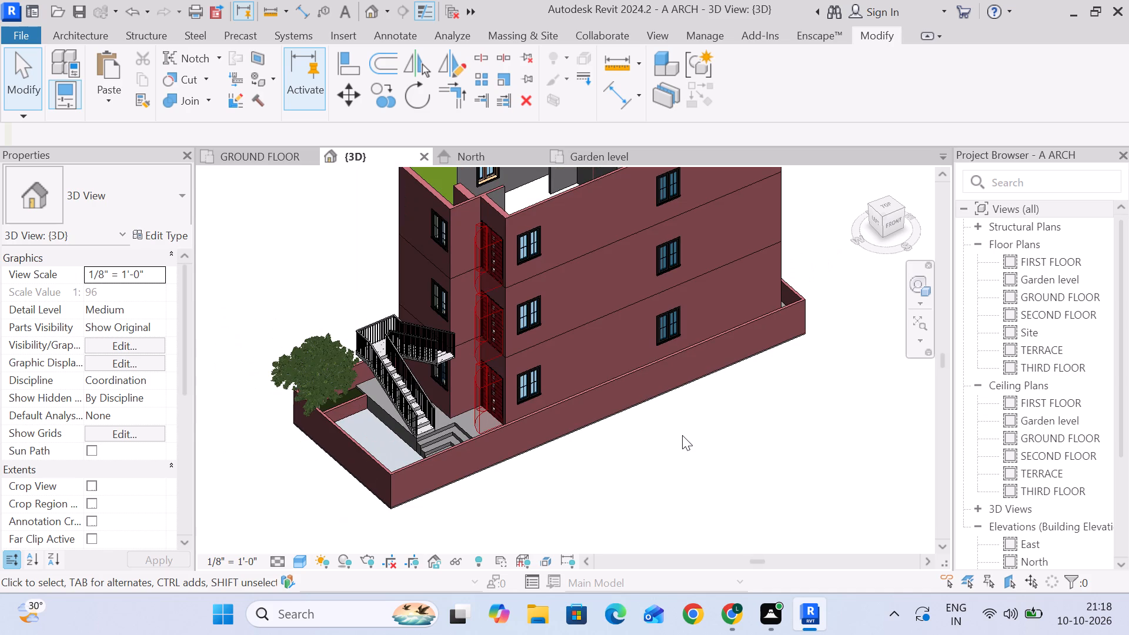
{"action": "middle_click_drag", "start_coordinate": [682, 435], "coordinate": [724, 400]}
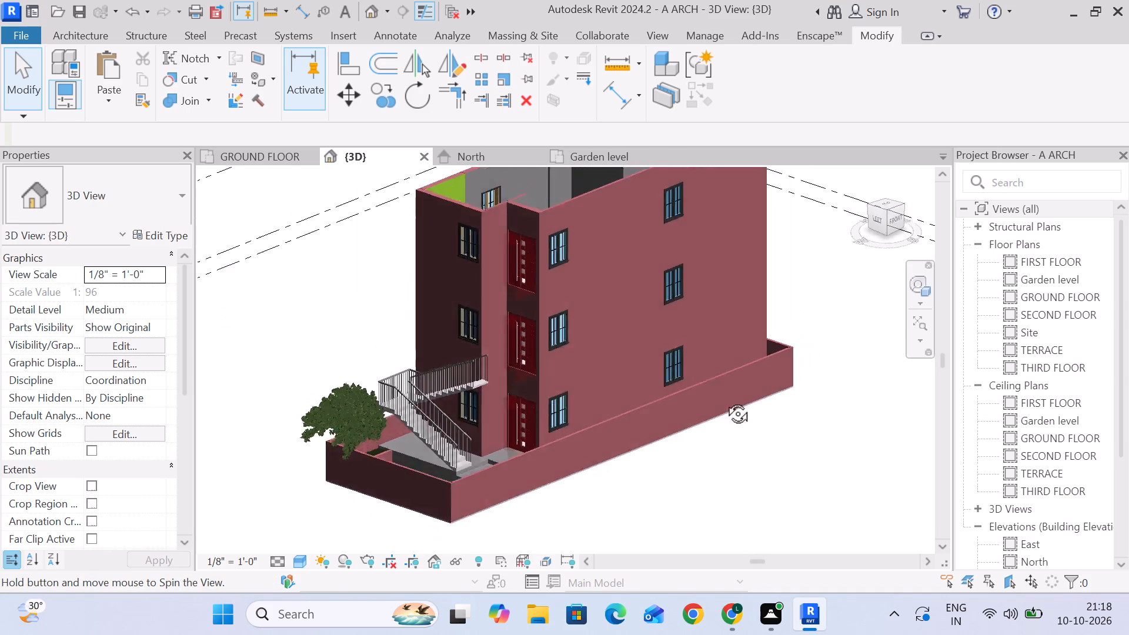
{"action": "middle_click_drag", "start_coordinate": [724, 400], "coordinate": [433, 403]}
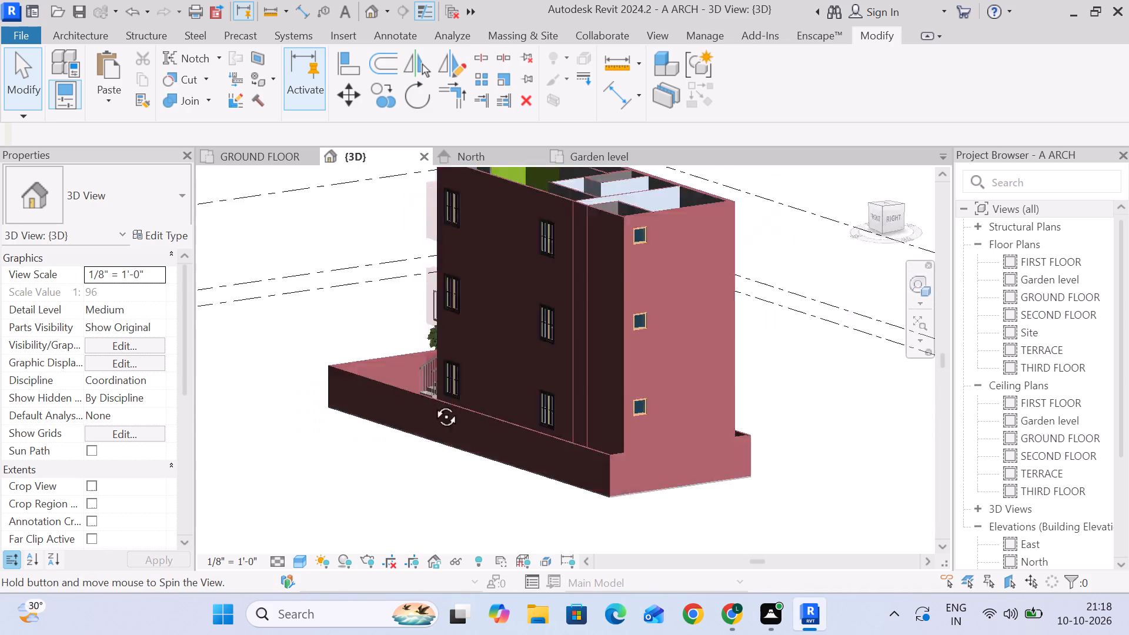
{"action": "middle_click_drag", "start_coordinate": [433, 403], "coordinate": [714, 482]}
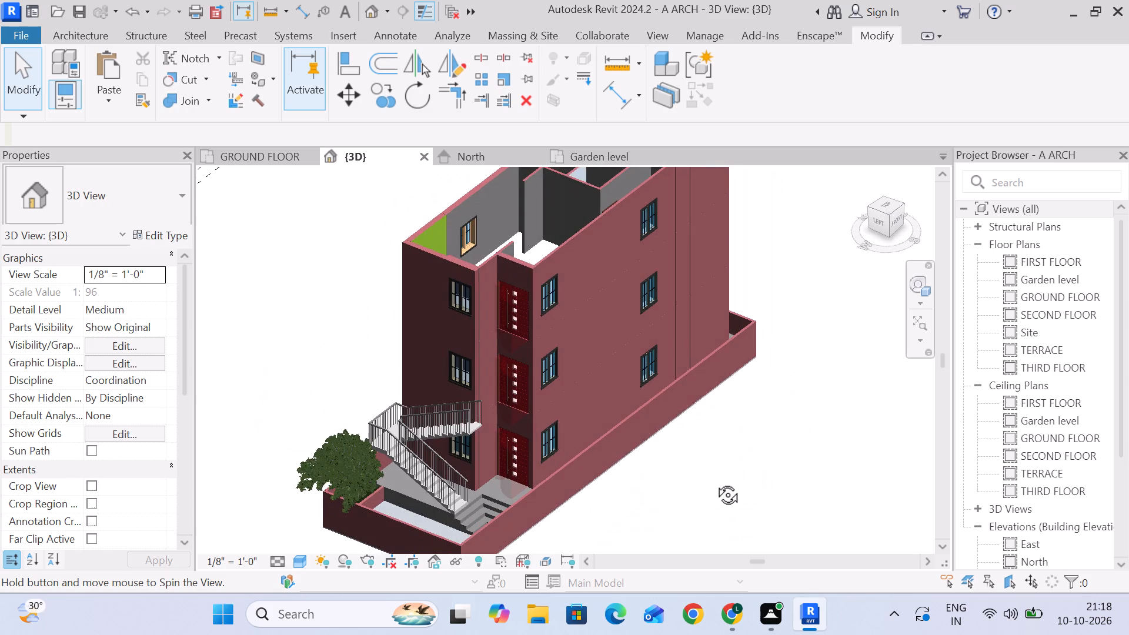
{"action": "middle_click_drag", "start_coordinate": [714, 482], "coordinate": [670, 362]}
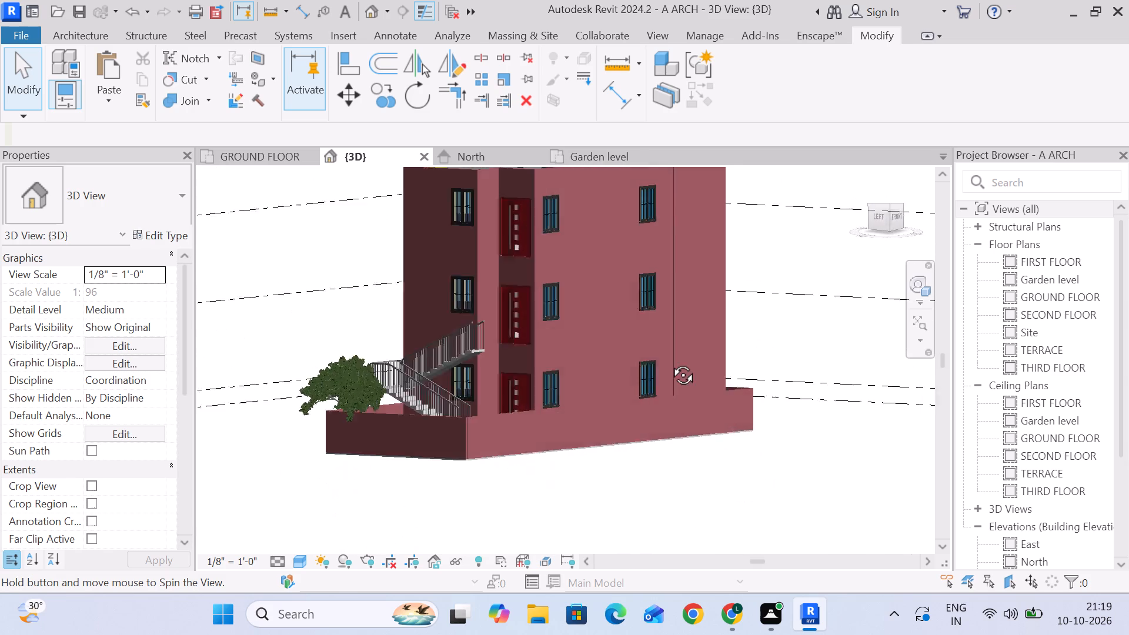
{"action": "middle_click_drag", "start_coordinate": [670, 362], "coordinate": [667, 362]}
{"action": "middle_click_drag", "start_coordinate": [667, 362], "coordinate": [743, 399], "text": "shift"}
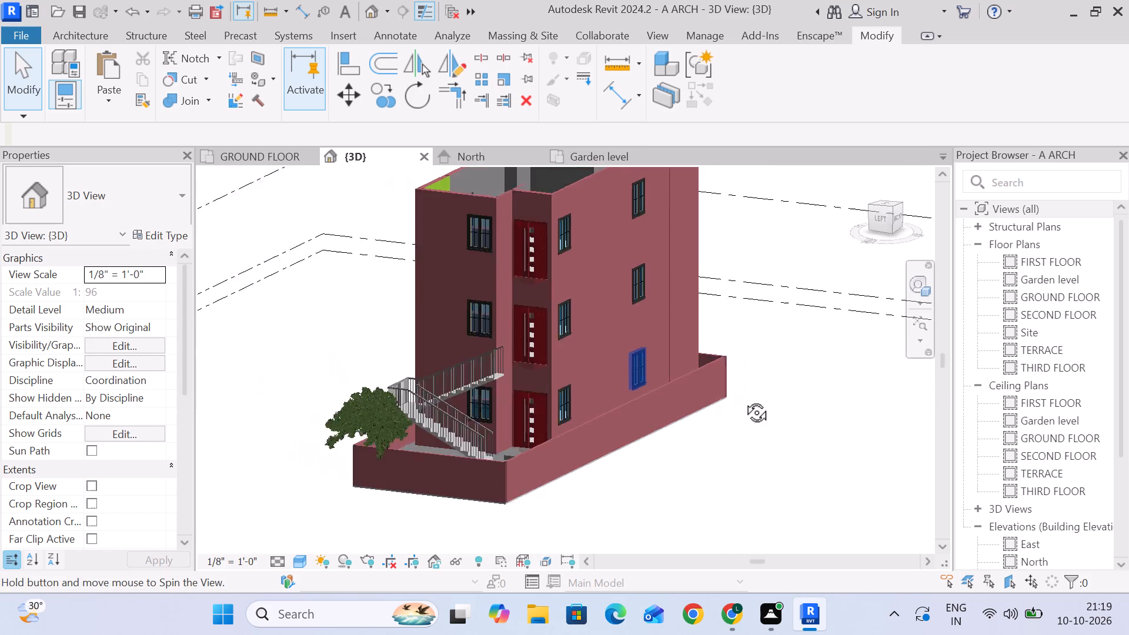
{"action": "middle_click_drag", "start_coordinate": [743, 399], "coordinate": [747, 399], "text": "shift"}
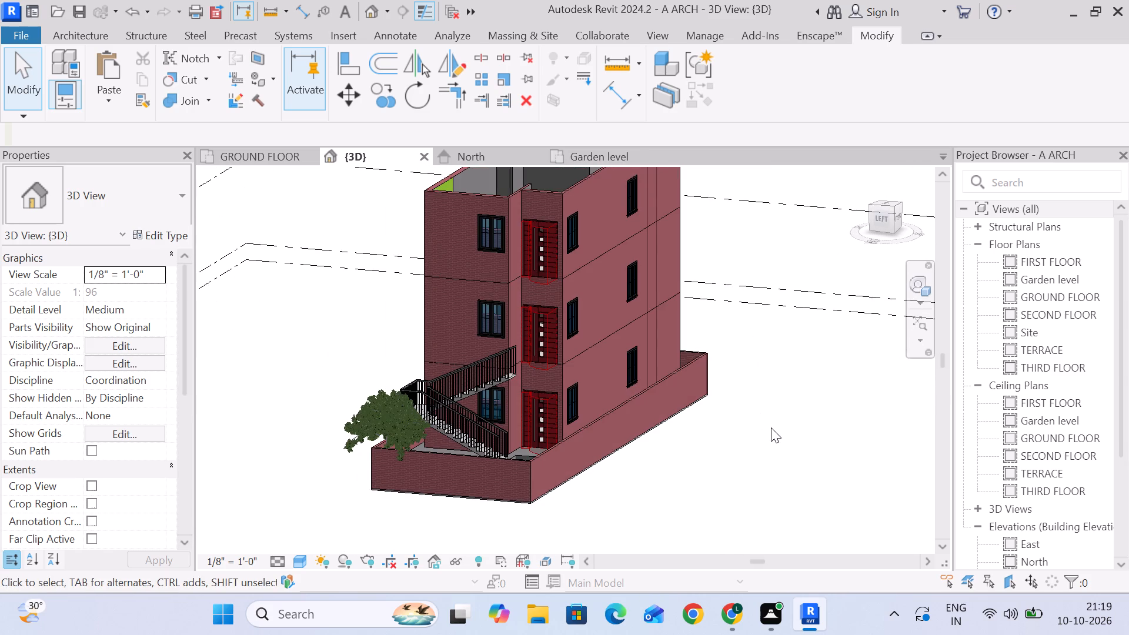
{"action": "middle_click_drag", "start_coordinate": [768, 427], "coordinate": [733, 403]}
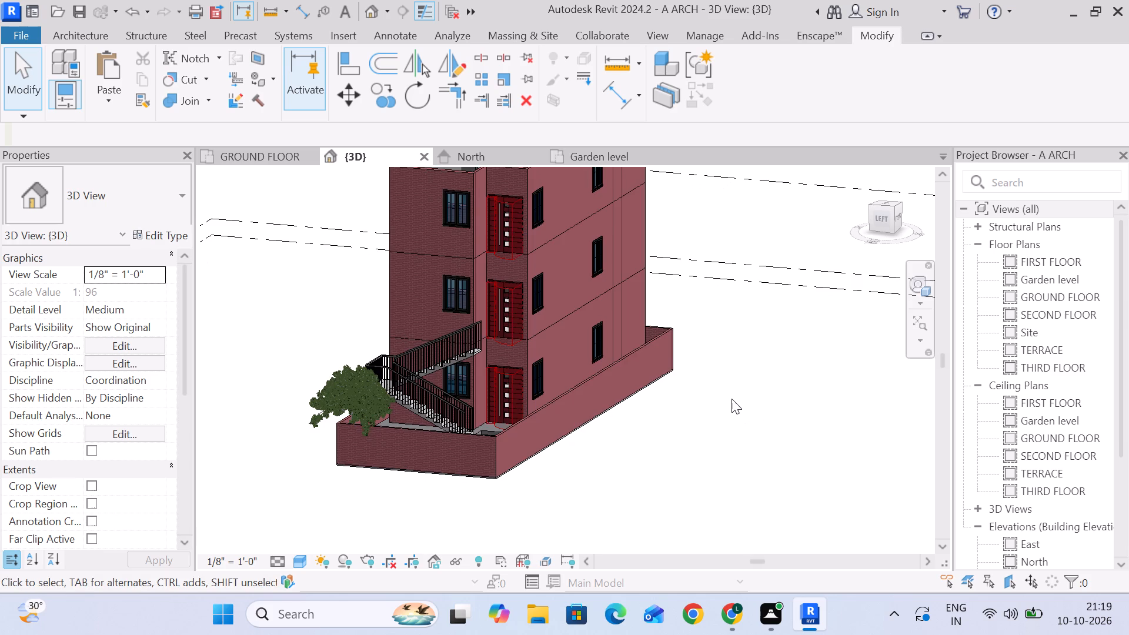
In the GROUND FLOOR plan, start an architectural floor and duplicate the Generic - 12" type as 6" SLAB.
{"action": "left_click", "coordinate": [250, 154]}
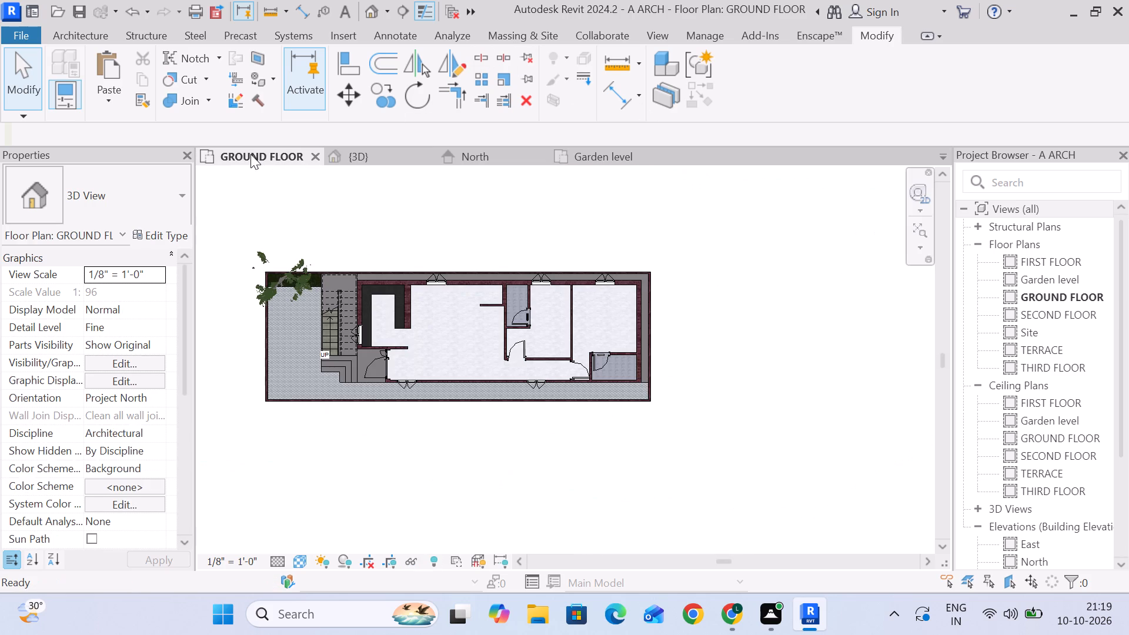
{"action": "scroll", "coordinate": [460, 316], "scroll_direction": "up", "scroll_amount": 2}
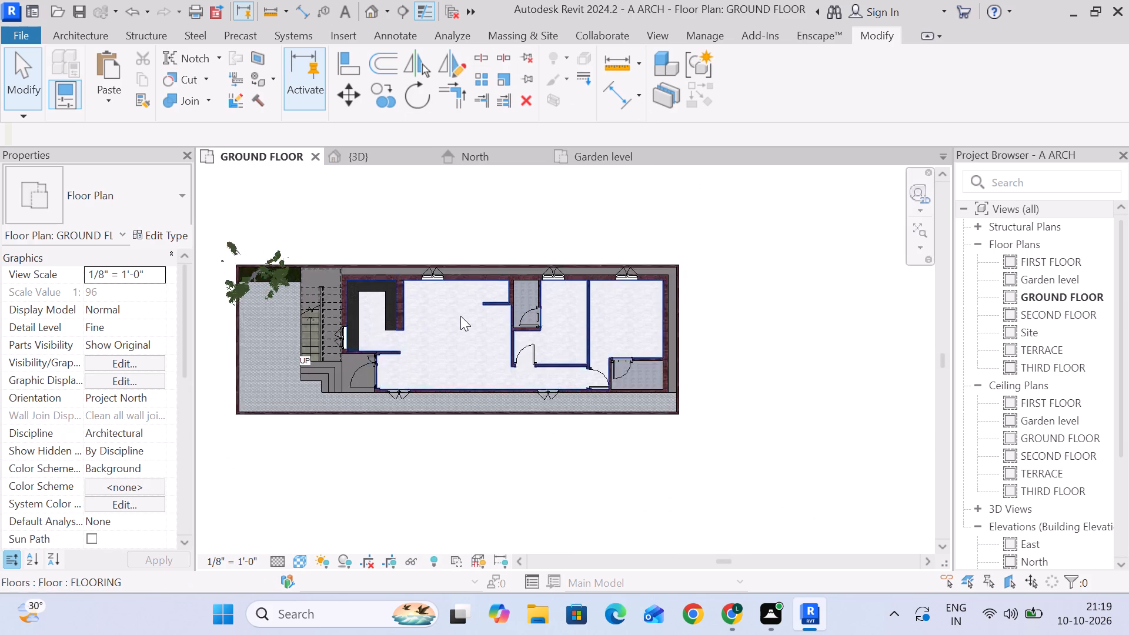
{"action": "scroll", "coordinate": [460, 316], "scroll_direction": "up", "scroll_amount": 2}
{"action": "middle_click_drag", "start_coordinate": [467, 337], "coordinate": [495, 299]}
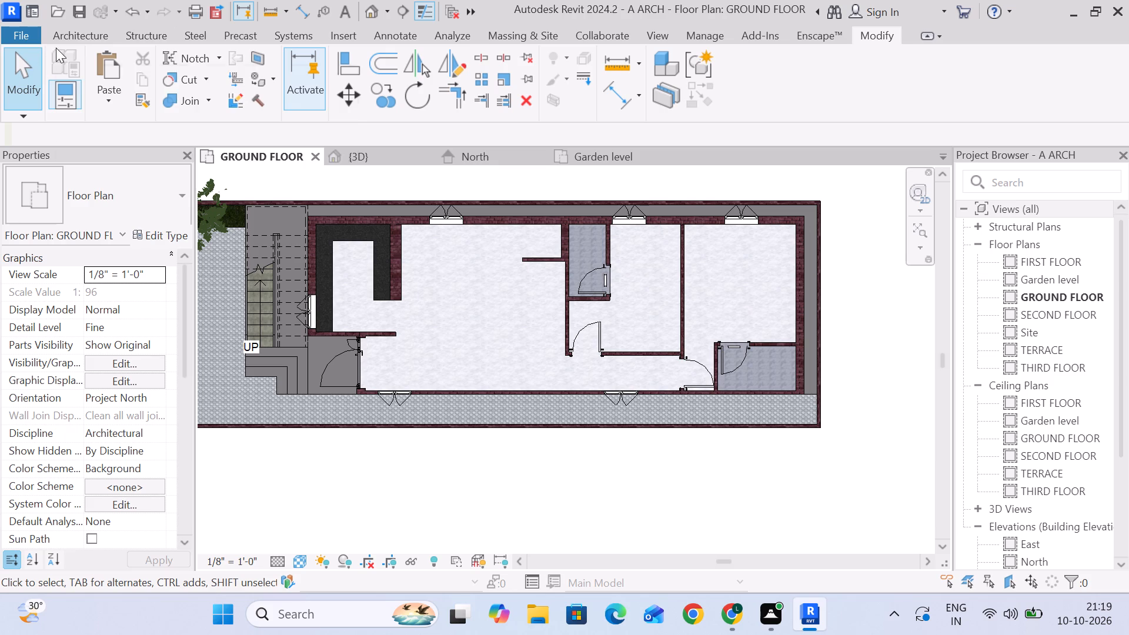
{"action": "left_click", "coordinate": [72, 32]}
{"action": "left_click", "coordinate": [268, 96]}
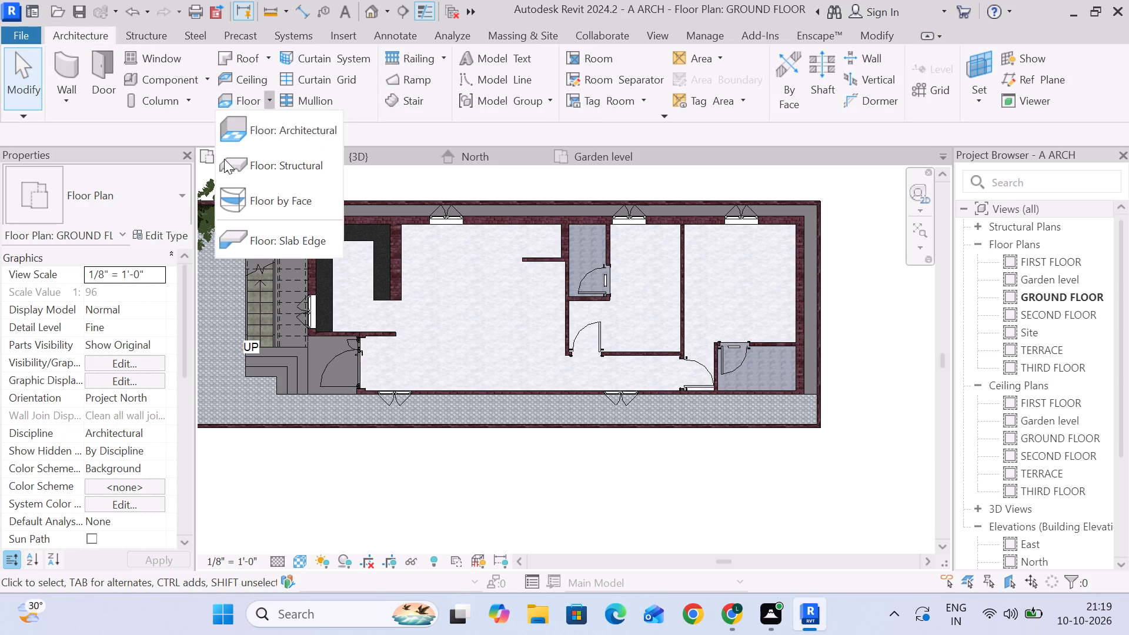
{"action": "left_click", "coordinate": [290, 135]}
{"action": "left_click", "coordinate": [166, 205]}
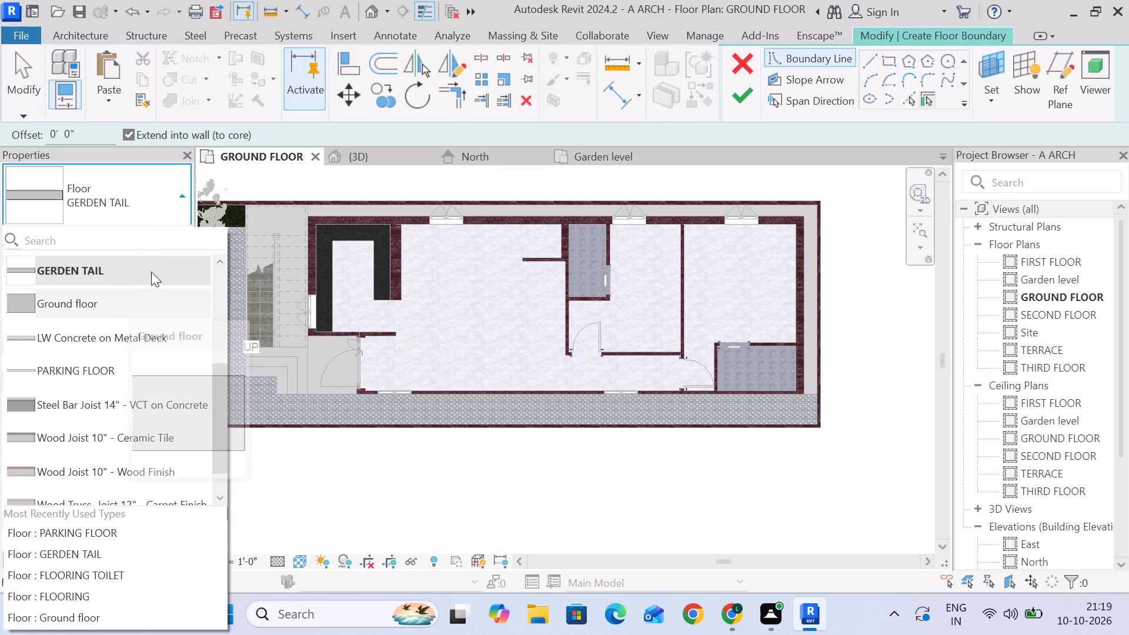
{"action": "scroll", "coordinate": [111, 355], "scroll_direction": "down", "scroll_amount": 2}
{"action": "scroll", "coordinate": [111, 355], "scroll_direction": "up", "scroll_amount": 5}
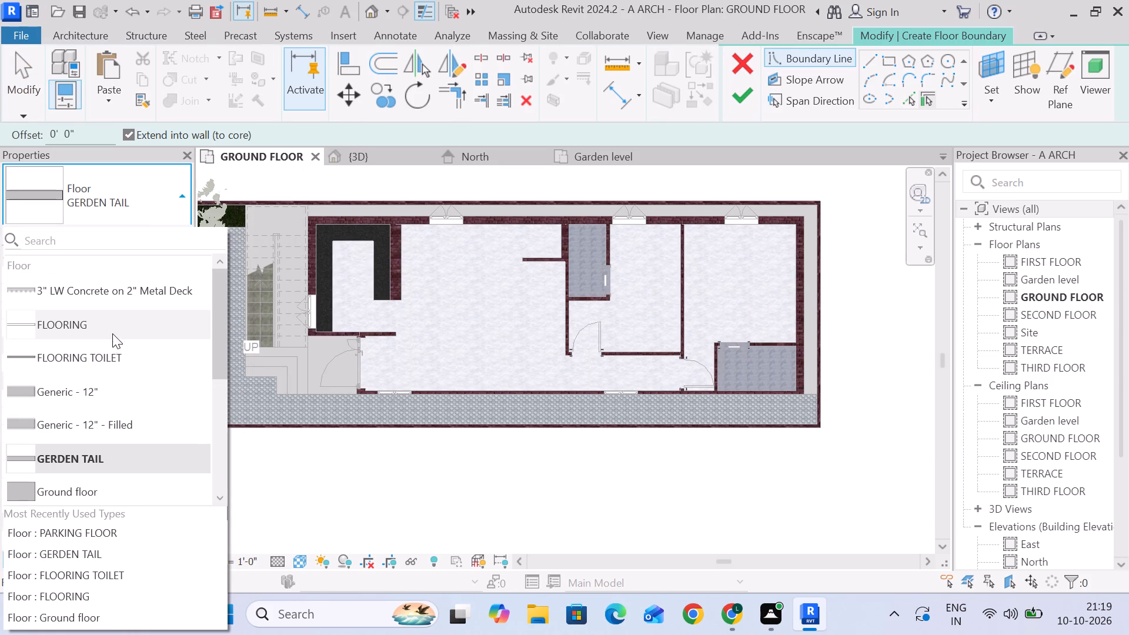
{"action": "left_click", "coordinate": [115, 387]}
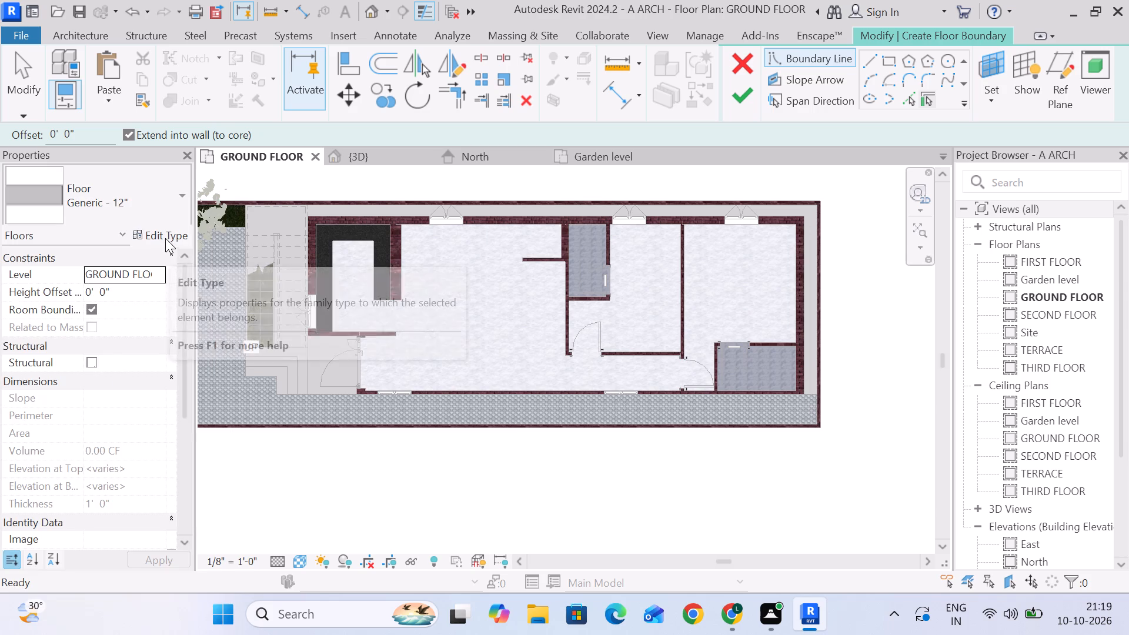
{"action": "left_click", "coordinate": [163, 237]}
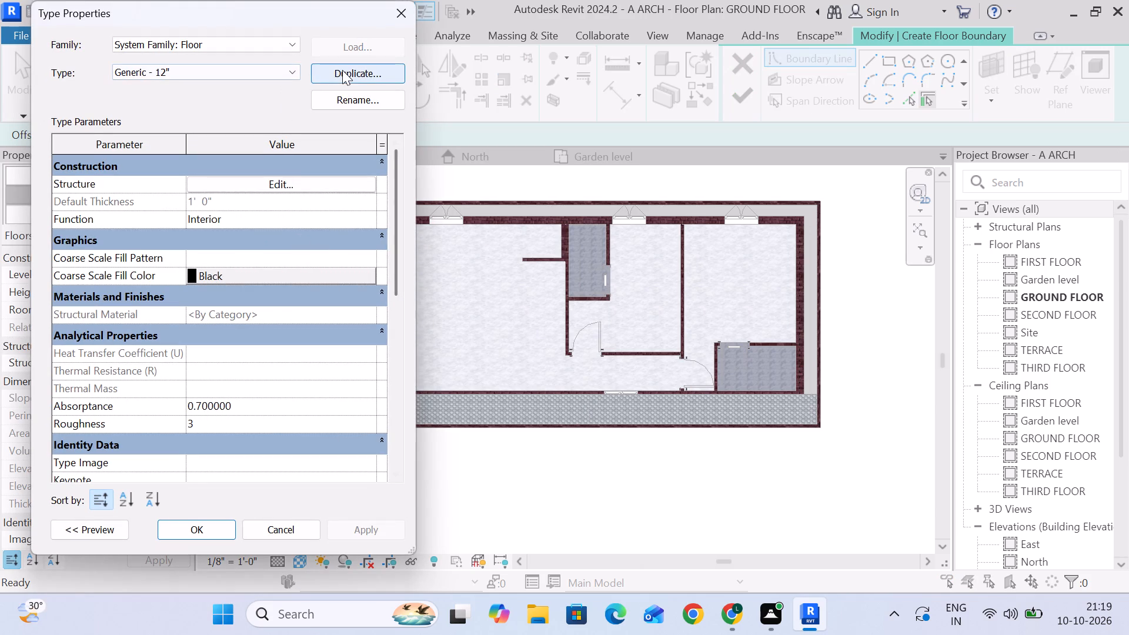
{"action": "left_click", "coordinate": [355, 103]}
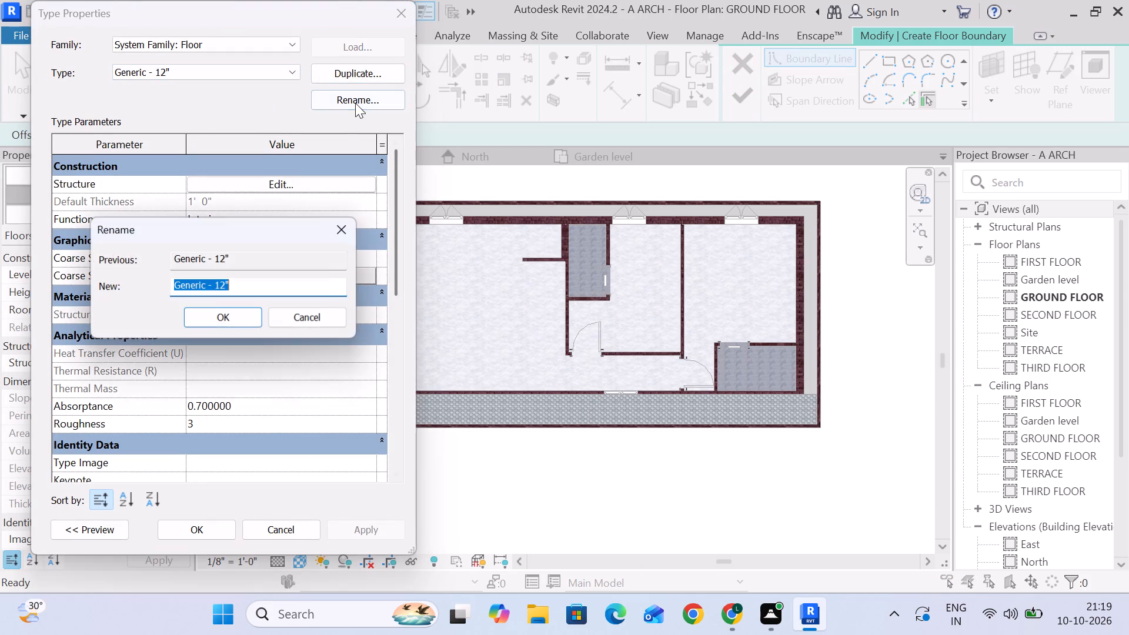
{"action": "left_click", "coordinate": [336, 226]}
{"action": "left_click", "coordinate": [352, 79]}
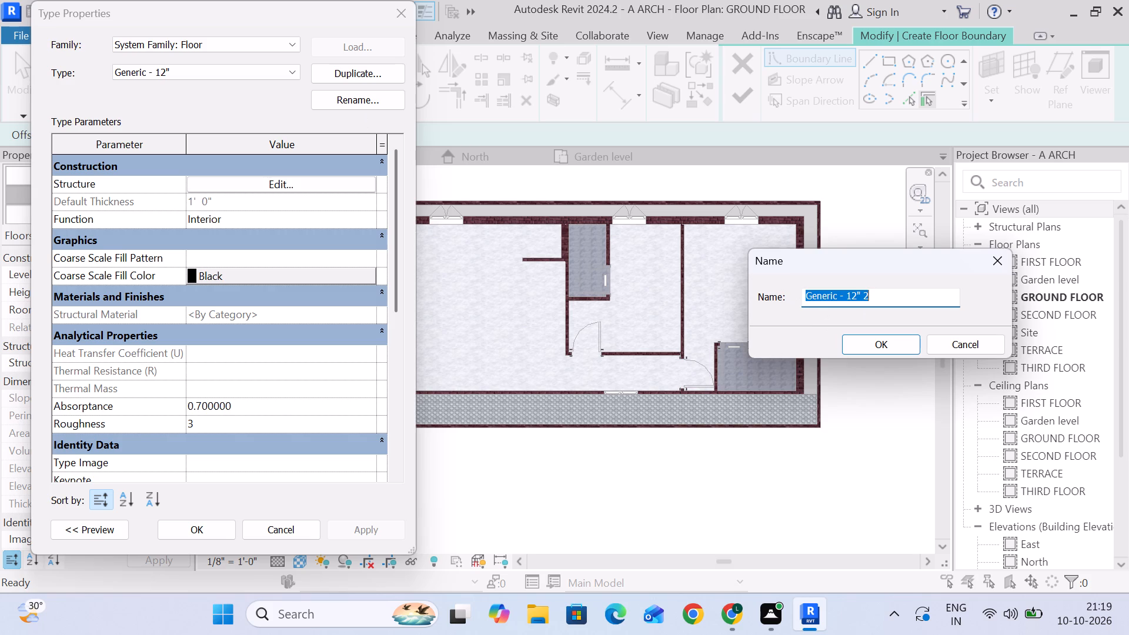
{"action": "key", "text": "6"}
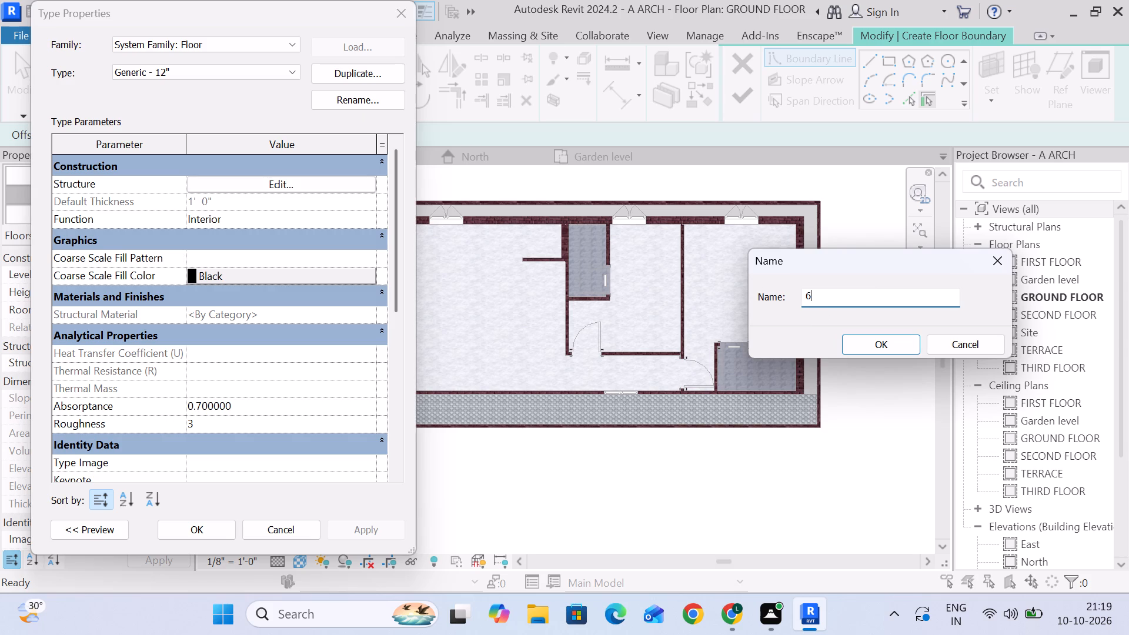
{"action": "type", "text": "\""}
{"action": "key", "text": "space"}
{"action": "type", "text": "SLAB"}
{"action": "key", "text": "Return"}
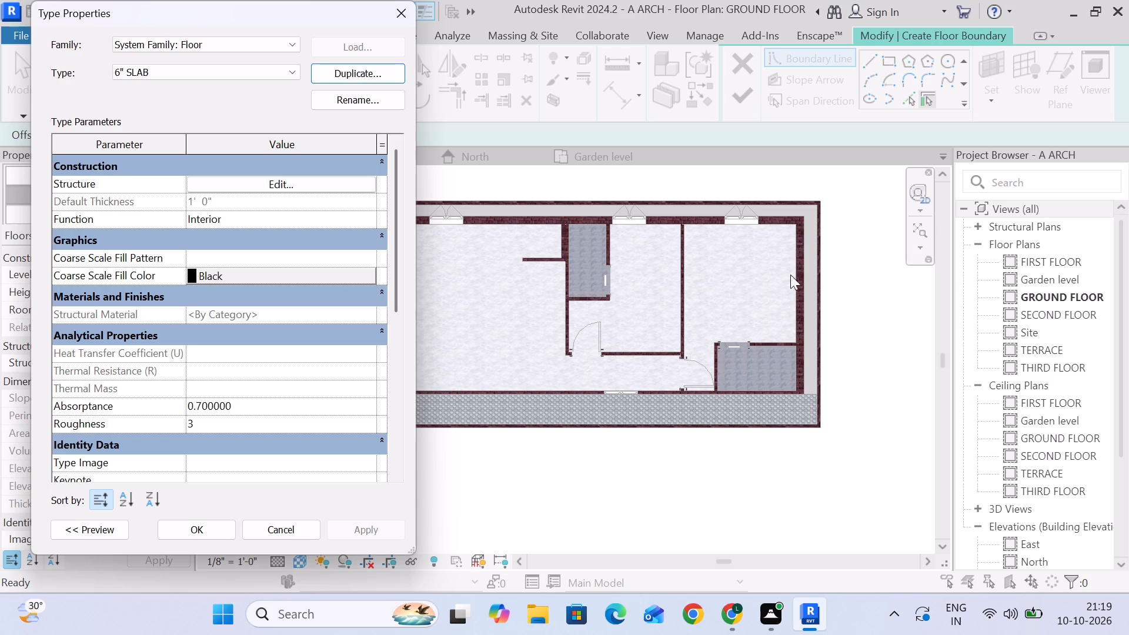
Set the structure layer thickness of the 6" SLAB floor type to 6".
{"action": "left_click", "coordinate": [354, 184]}
{"action": "left_click", "coordinate": [241, 224]}
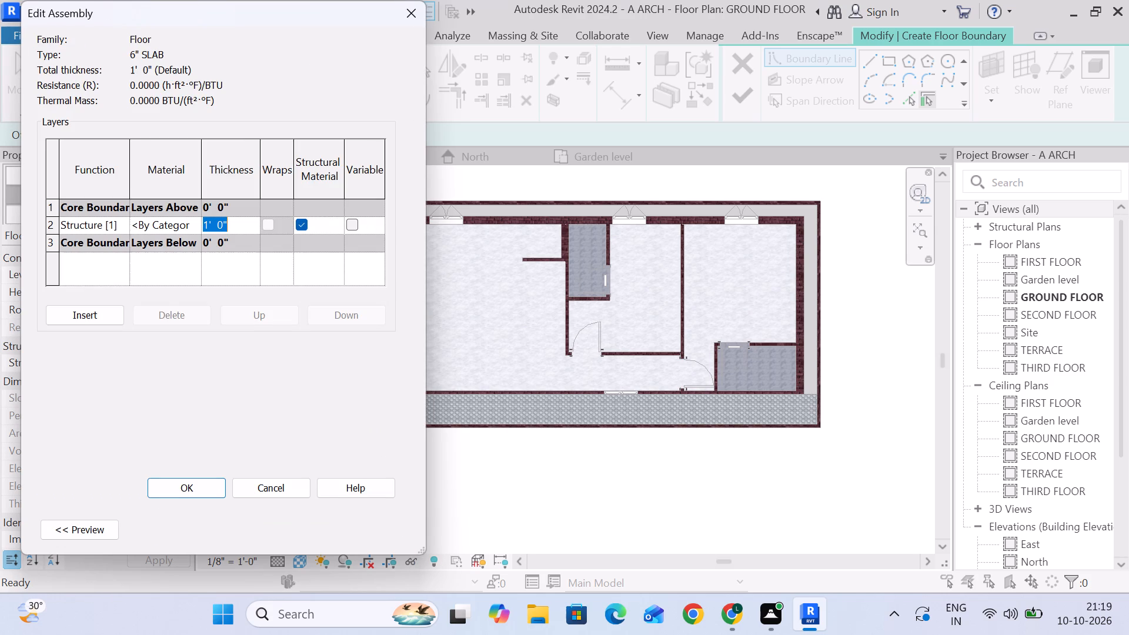
{"action": "key", "text": "6"}
{"action": "key", "text": "shift+quotedbl"}
{"action": "key", "text": "Return"}
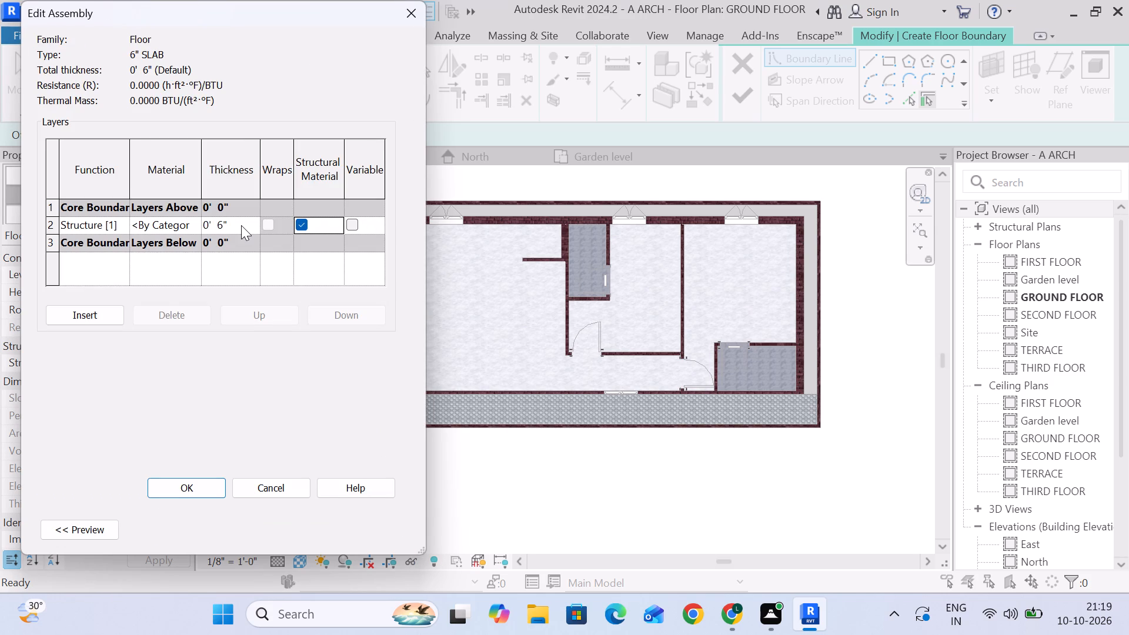
{"action": "left_click", "coordinate": [213, 485]}
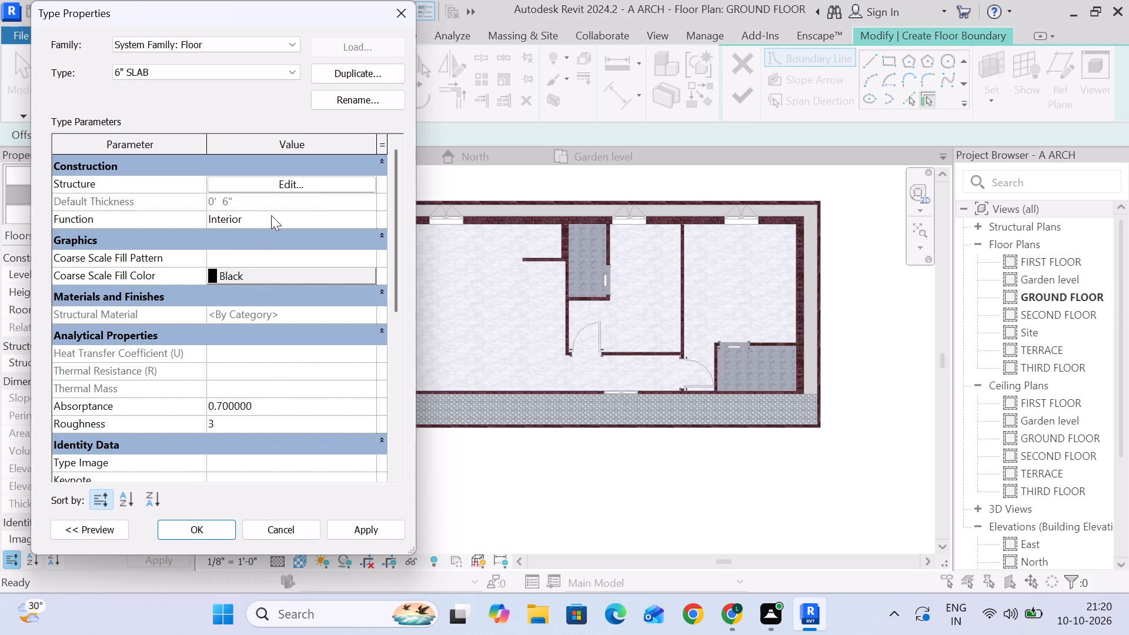
Assign the Concrete, Lightweight material to the structure layer of the 6" SLAB floor type and accept the type settings.
{"action": "left_click", "coordinate": [303, 180]}
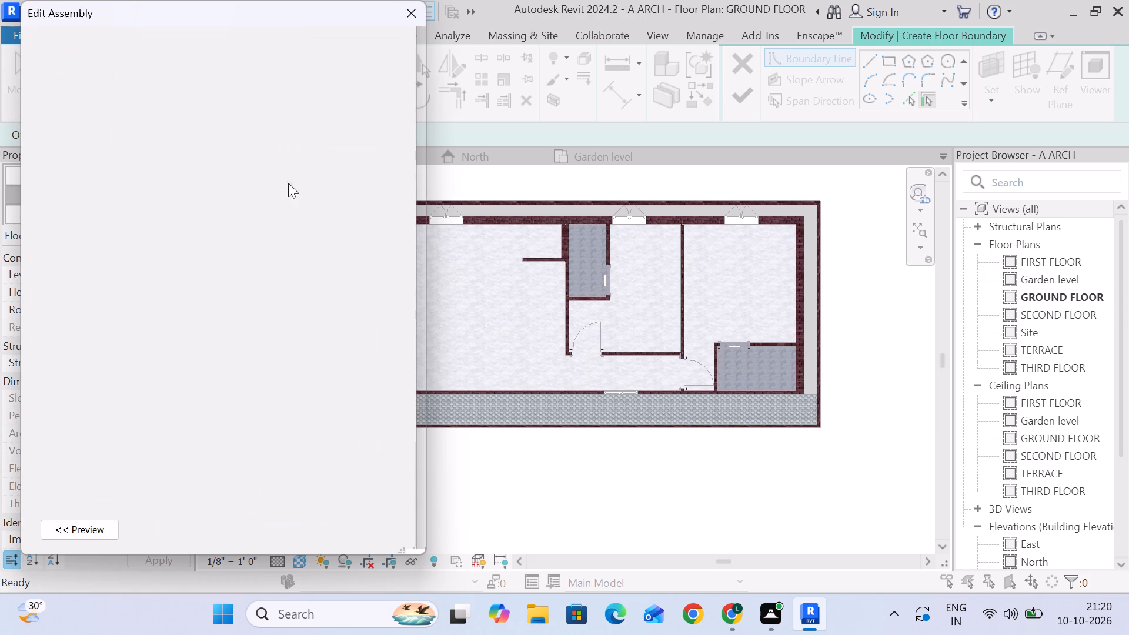
{"action": "left_click", "coordinate": [195, 220]}
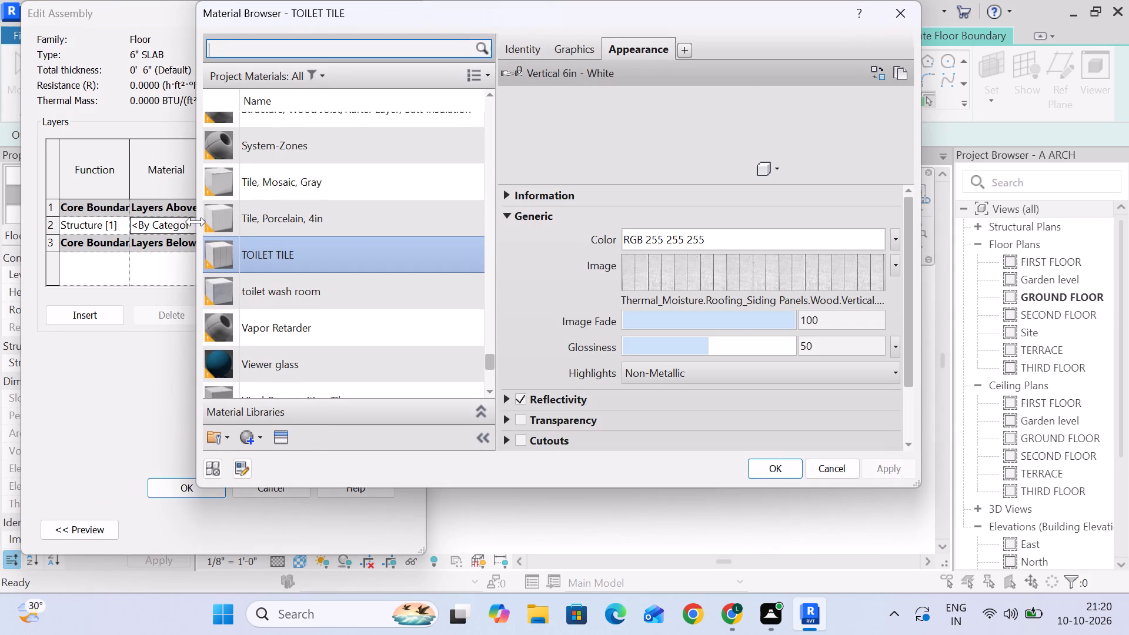
{"action": "scroll", "coordinate": [303, 223], "scroll_direction": "up", "scroll_amount": 7}
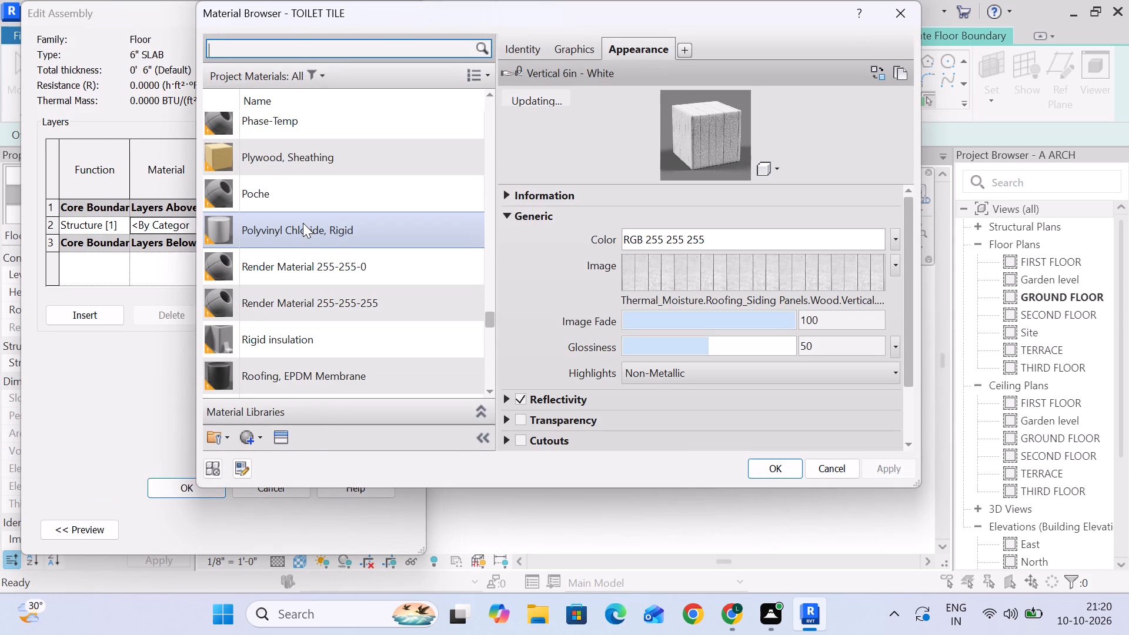
{"action": "scroll", "coordinate": [303, 223], "scroll_direction": "up", "scroll_amount": 19}
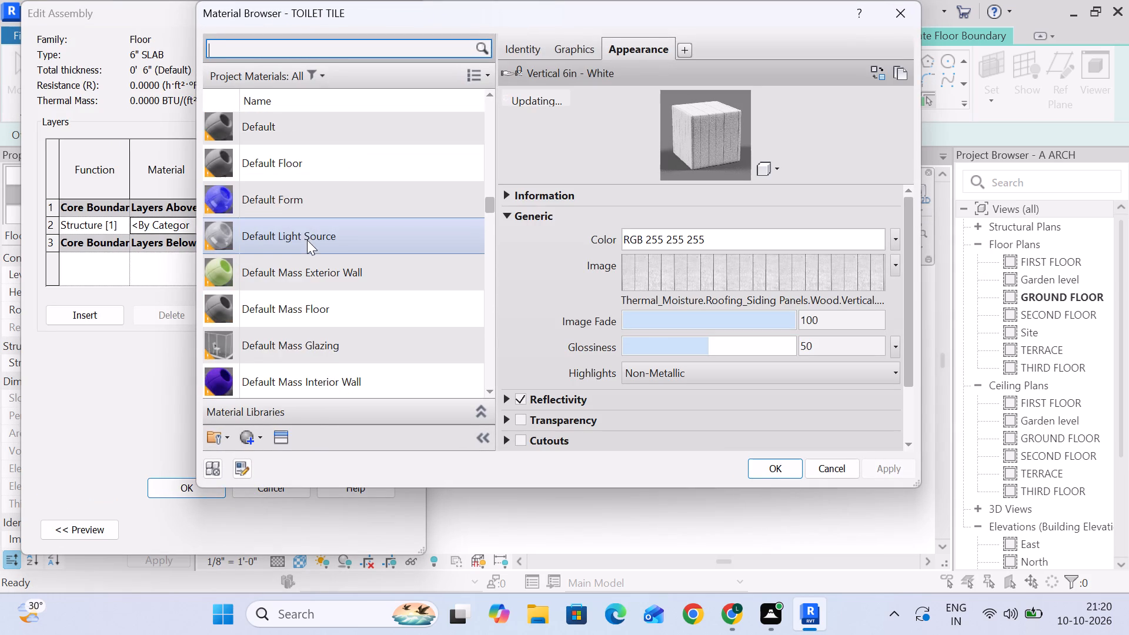
{"action": "scroll", "coordinate": [307, 240], "scroll_direction": "up", "scroll_amount": 5}
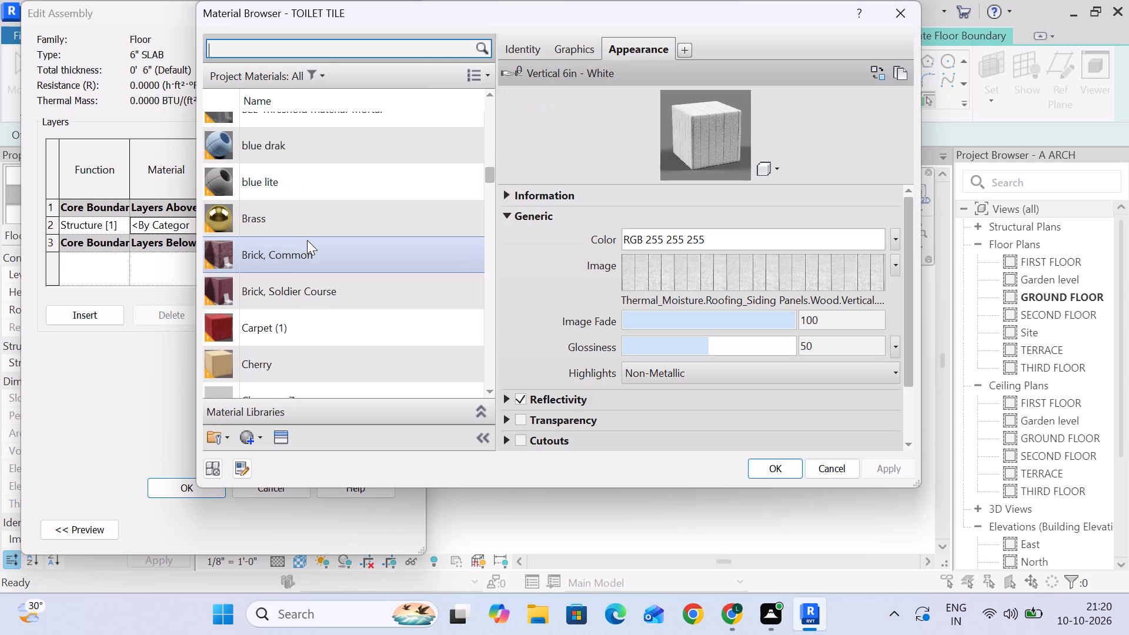
{"action": "scroll", "coordinate": [307, 240], "scroll_direction": "up", "scroll_amount": 7}
{"action": "scroll", "coordinate": [302, 241], "scroll_direction": "up", "scroll_amount": 16}
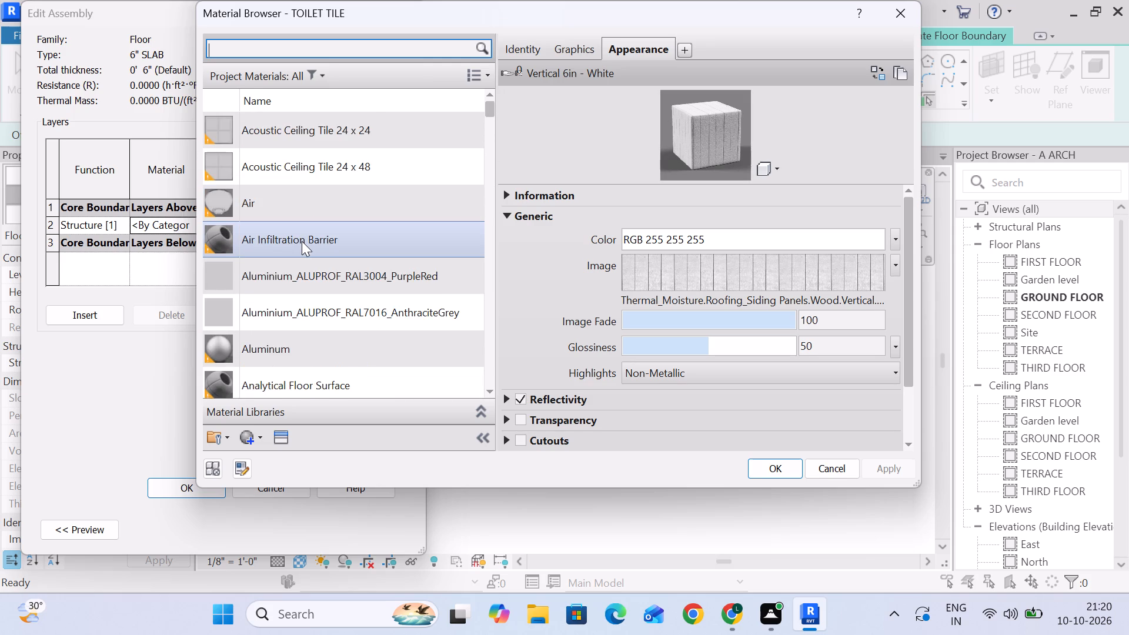
{"action": "scroll", "coordinate": [302, 241], "scroll_direction": "down", "scroll_amount": 18}
{"action": "scroll", "coordinate": [298, 241], "scroll_direction": "up", "scroll_amount": 2}
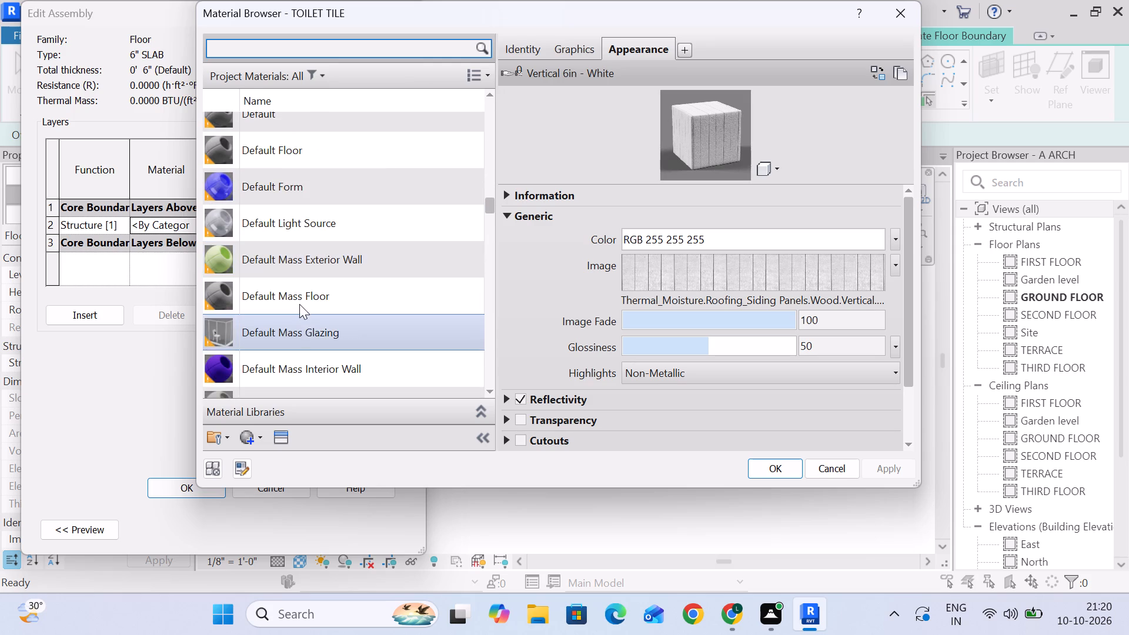
{"action": "scroll", "coordinate": [299, 301], "scroll_direction": "up", "scroll_amount": 1}
{"action": "scroll", "coordinate": [299, 301], "scroll_direction": "down", "scroll_amount": 5}
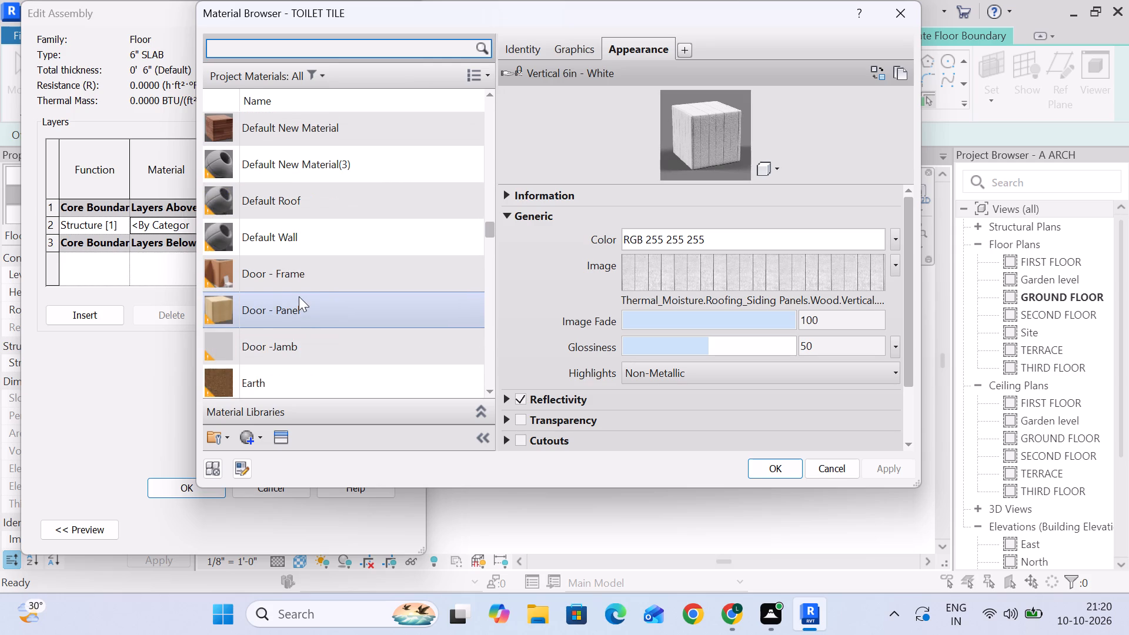
{"action": "scroll", "coordinate": [300, 296], "scroll_direction": "up", "scroll_amount": 7}
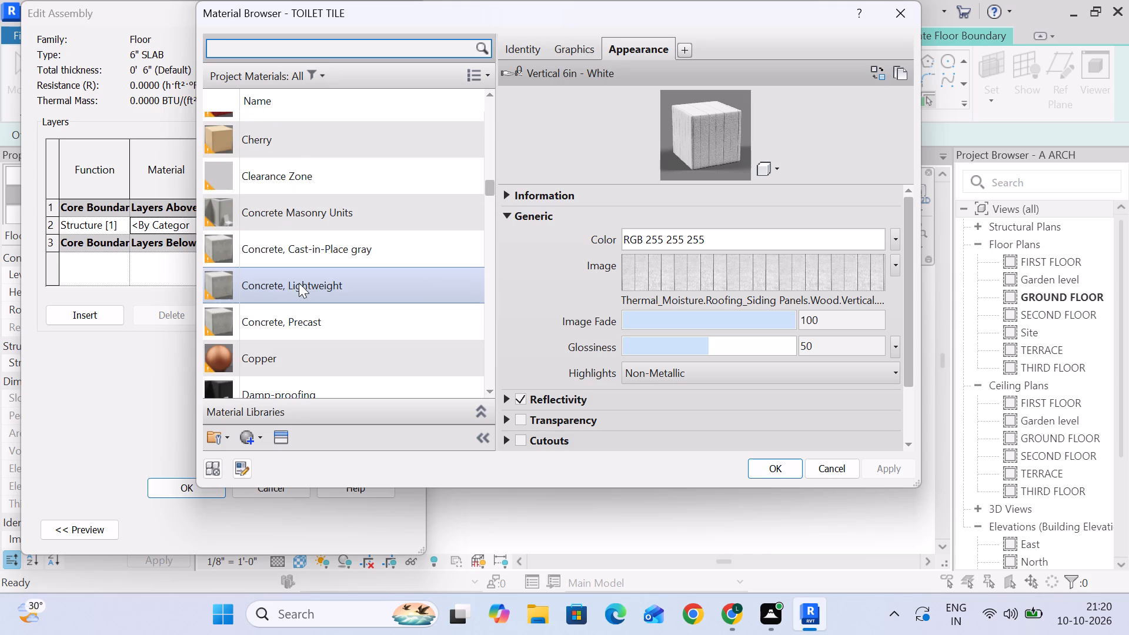
{"action": "left_click", "coordinate": [302, 320]}
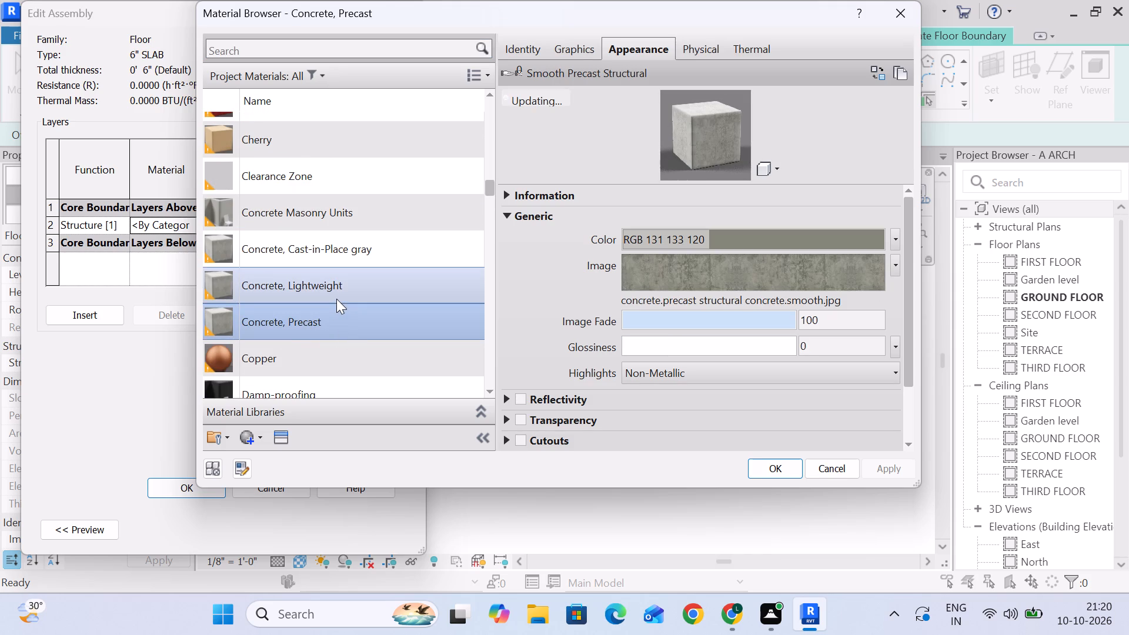
{"action": "left_click", "coordinate": [336, 295]}
{"action": "left_click", "coordinate": [774, 470]}
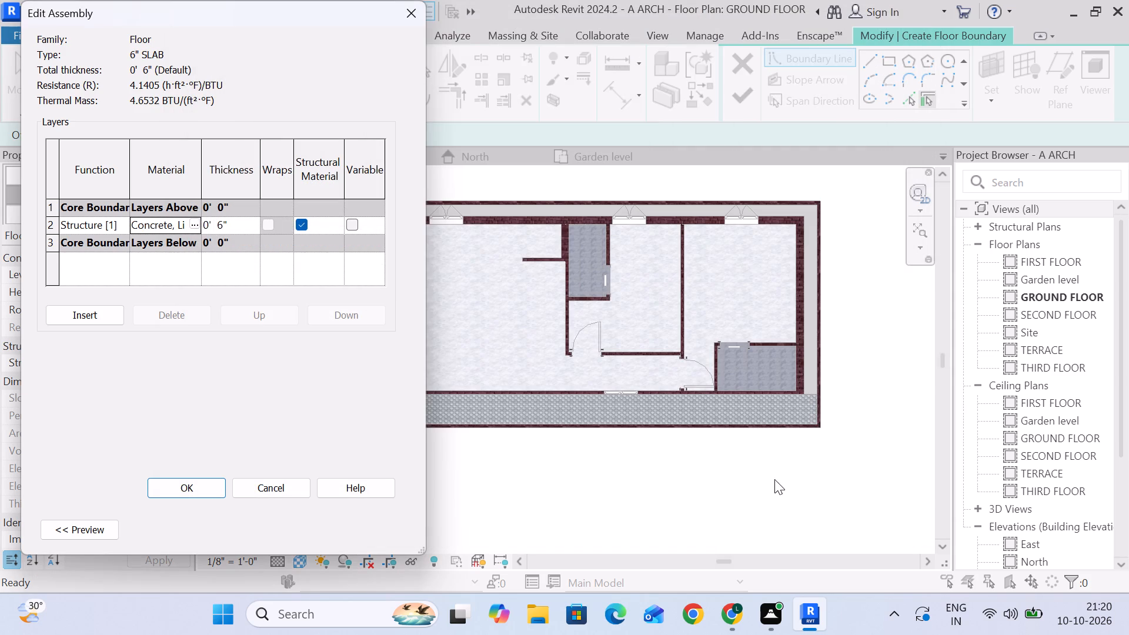
{"action": "left_click", "coordinate": [203, 489]}
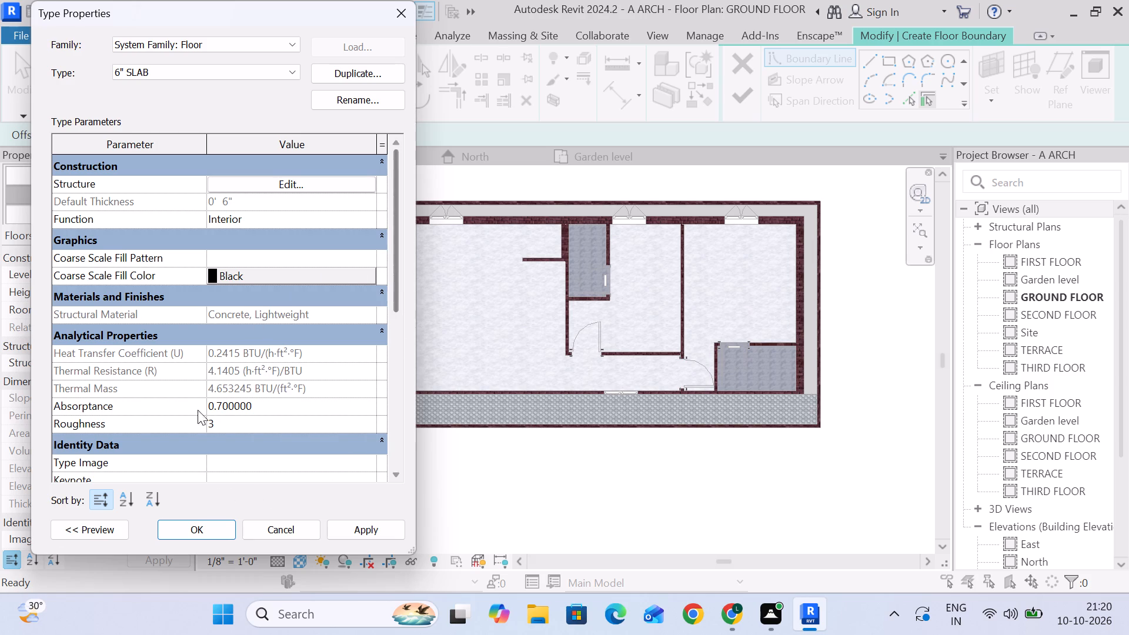
{"action": "left_click", "coordinate": [180, 532]}
Sketch a rectangular 6" SLAB boundary between diagonally opposite outer wall corners of the house, including the entrance recess.
{"action": "left_click", "coordinate": [887, 57]}
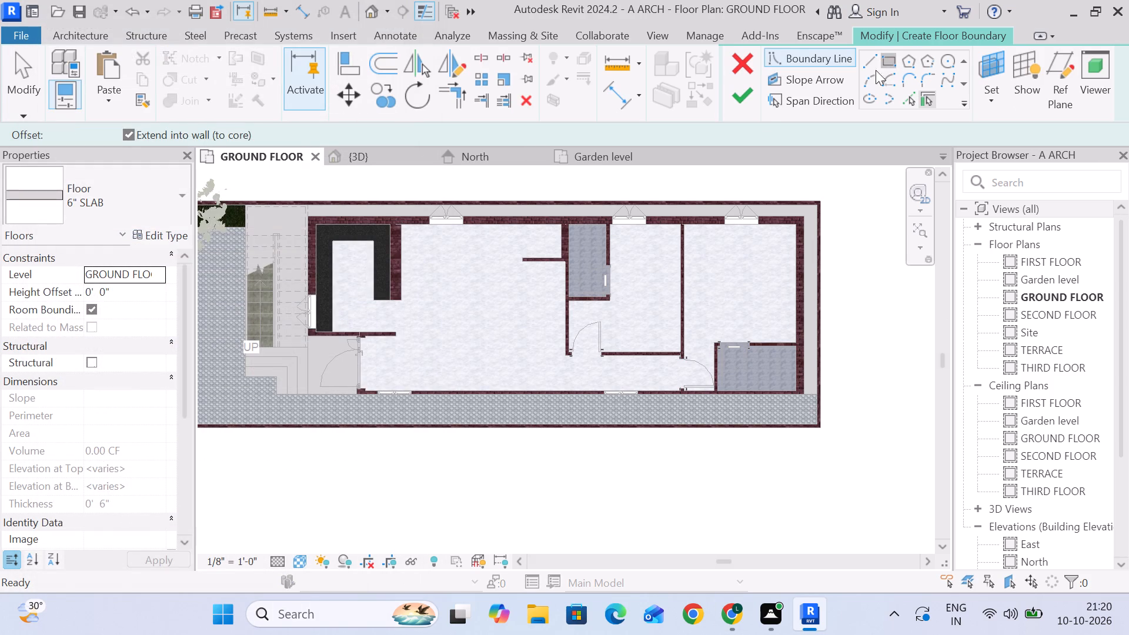
{"action": "middle_click_drag", "start_coordinate": [422, 260], "coordinate": [535, 238]}
{"action": "middle_click_drag", "start_coordinate": [611, 287], "coordinate": [588, 280]}
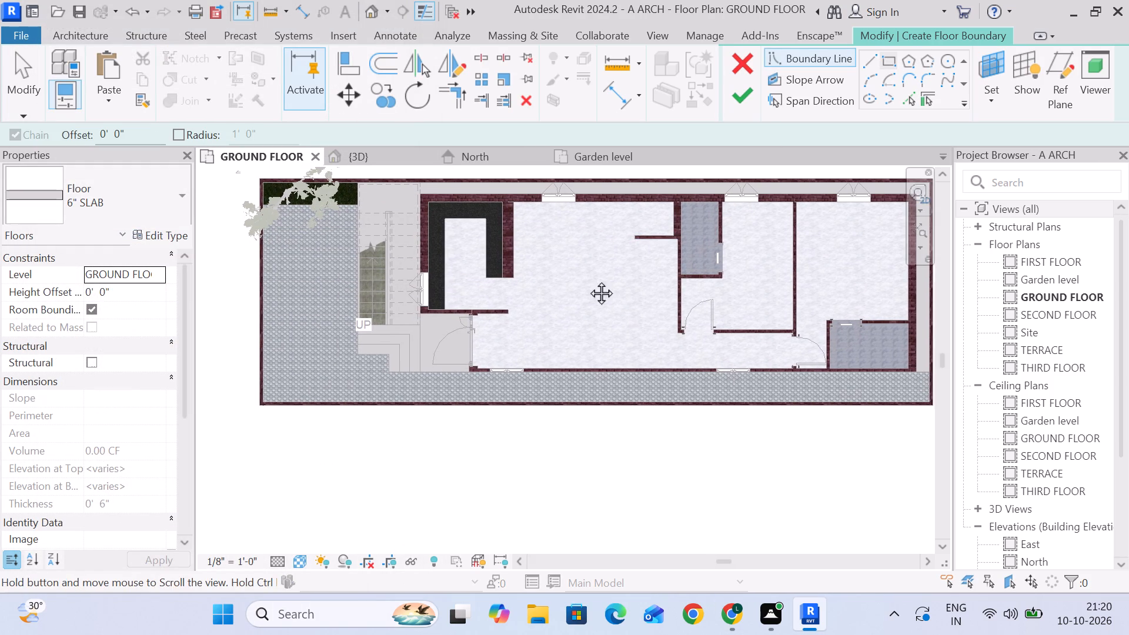
{"action": "middle_click_drag", "start_coordinate": [588, 280], "coordinate": [563, 275]}
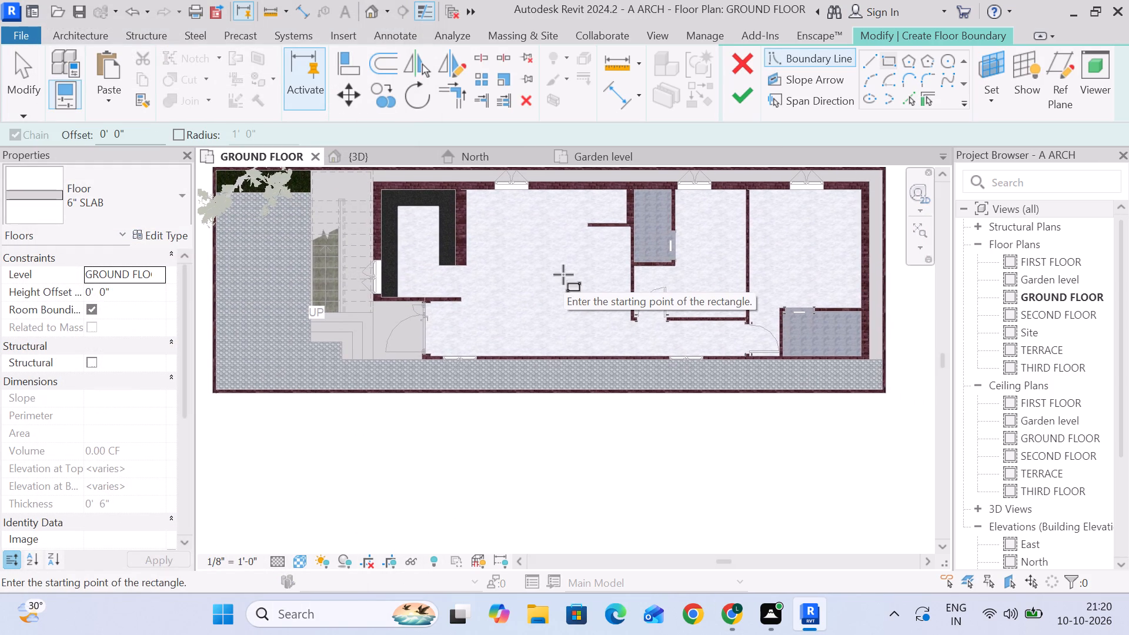
{"action": "middle_click_drag", "start_coordinate": [541, 274], "coordinate": [542, 280]}
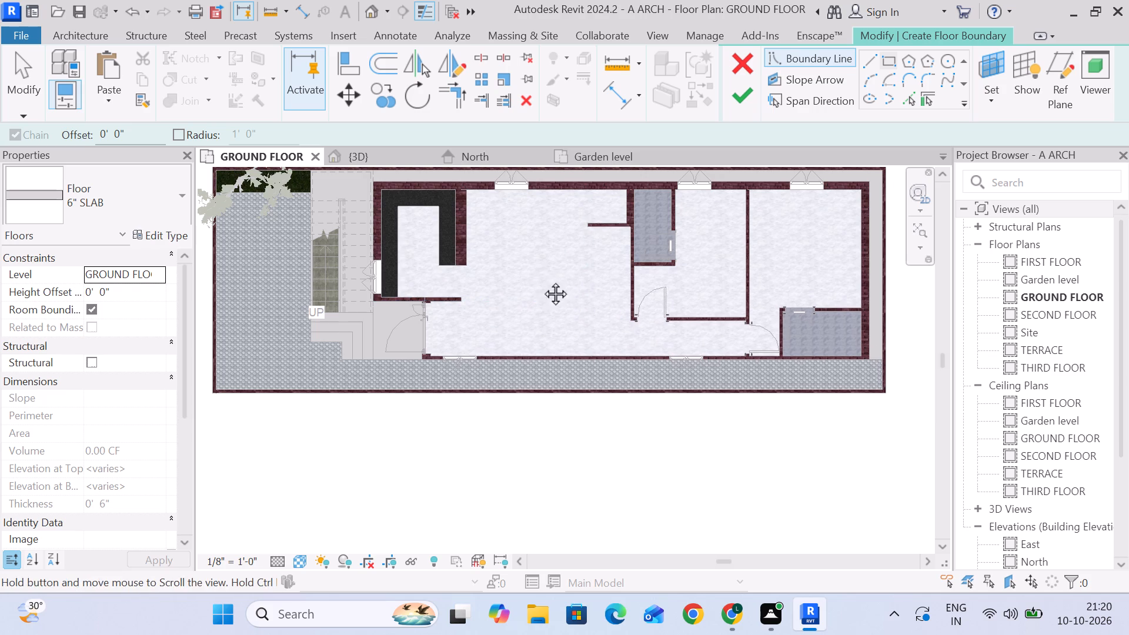
{"action": "middle_click_drag", "start_coordinate": [542, 280], "coordinate": [548, 313]}
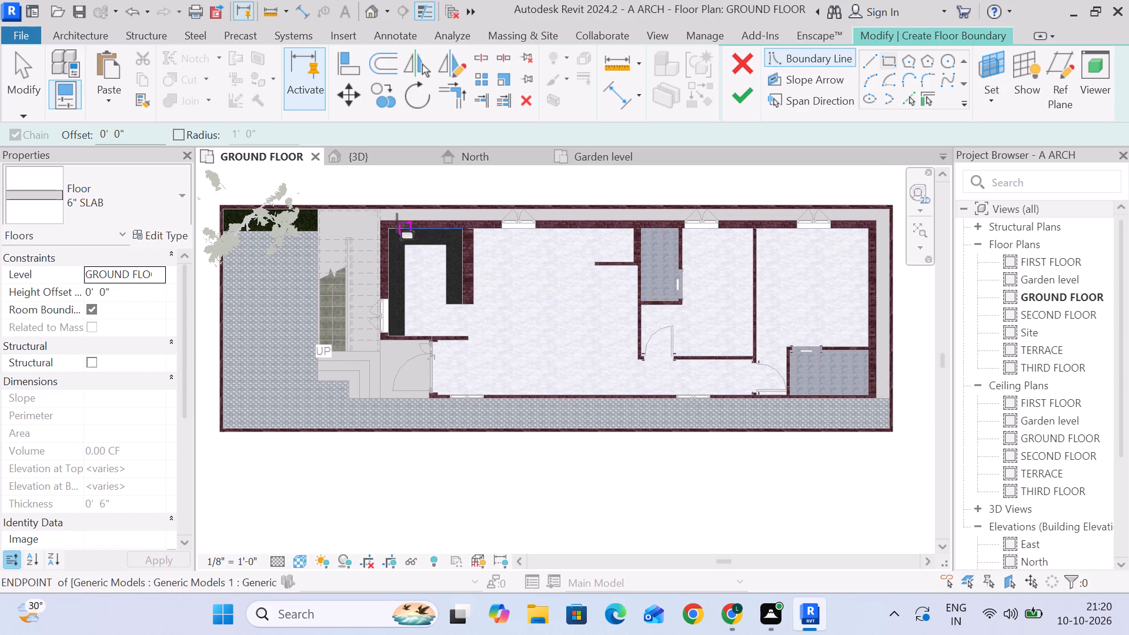
{"action": "scroll", "coordinate": [389, 218], "scroll_direction": "up", "scroll_amount": 4}
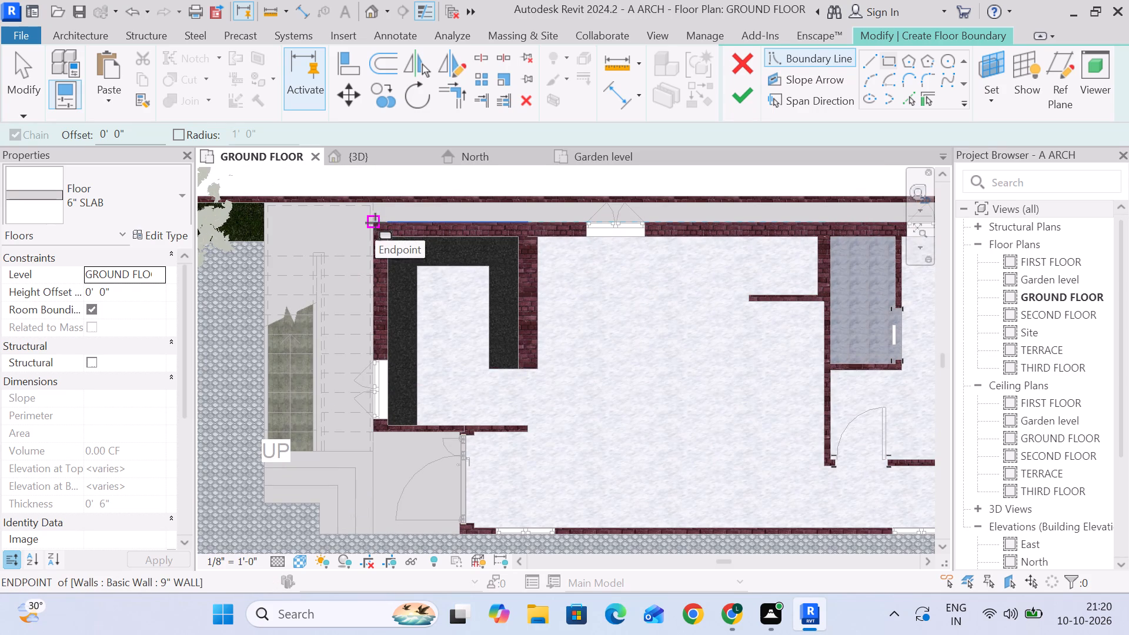
{"action": "left_click", "coordinate": [375, 223]}
{"action": "scroll", "coordinate": [633, 381], "scroll_direction": "down", "scroll_amount": 3}
{"action": "middle_click_drag", "start_coordinate": [662, 392], "coordinate": [444, 285]}
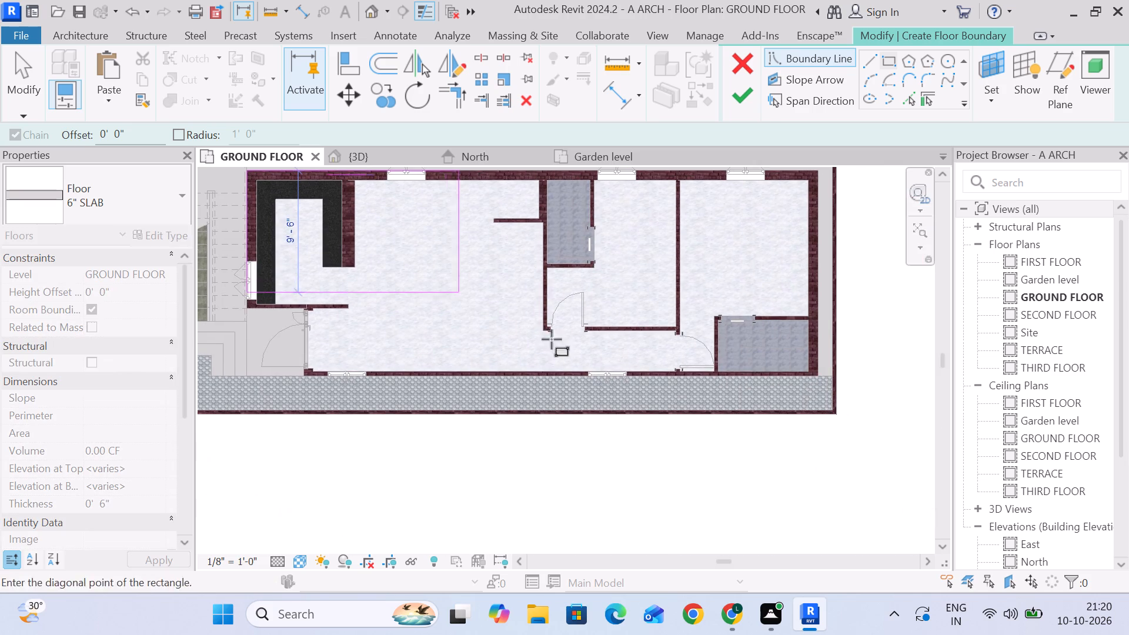
{"action": "left_click", "coordinate": [819, 376]}
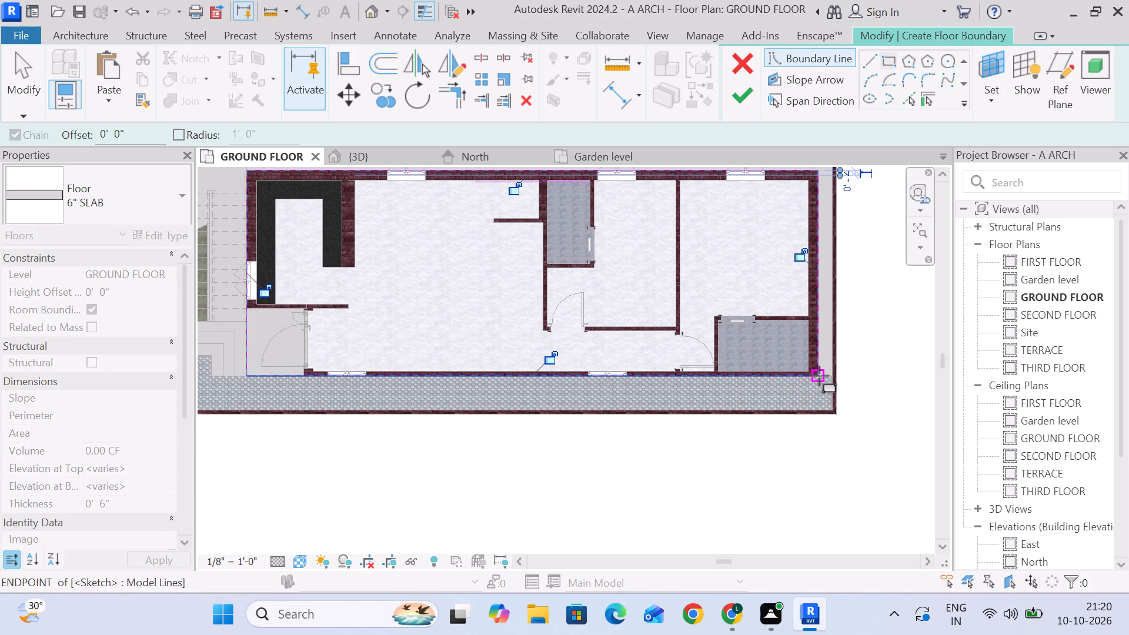
{"action": "left_click", "coordinate": [28, 68]}
Draw a boundary line about 0' 11" outward from the rectangle's corner beside the small tiled room, across the paved side strip.
{"action": "middle_click_drag", "start_coordinate": [333, 377], "coordinate": [420, 357]}
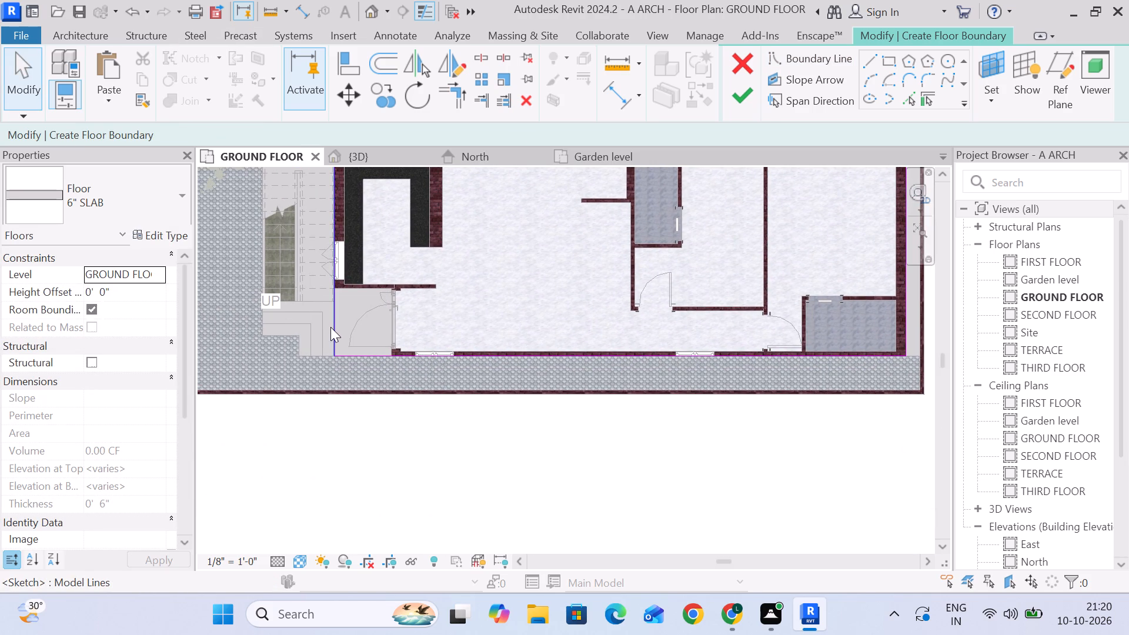
{"action": "left_click", "coordinate": [363, 357]}
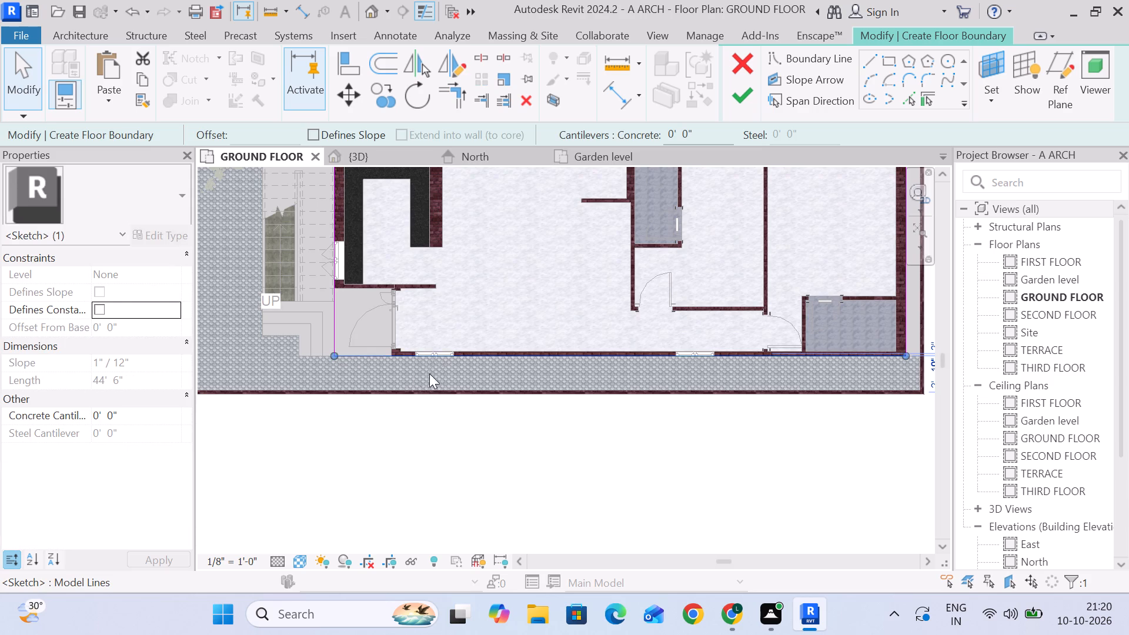
{"action": "scroll", "coordinate": [502, 375], "scroll_direction": "down", "scroll_amount": 3}
{"action": "middle_click_drag", "start_coordinate": [501, 373], "coordinate": [328, 325]}
{"action": "scroll", "coordinate": [586, 318], "scroll_direction": "up", "scroll_amount": 4}
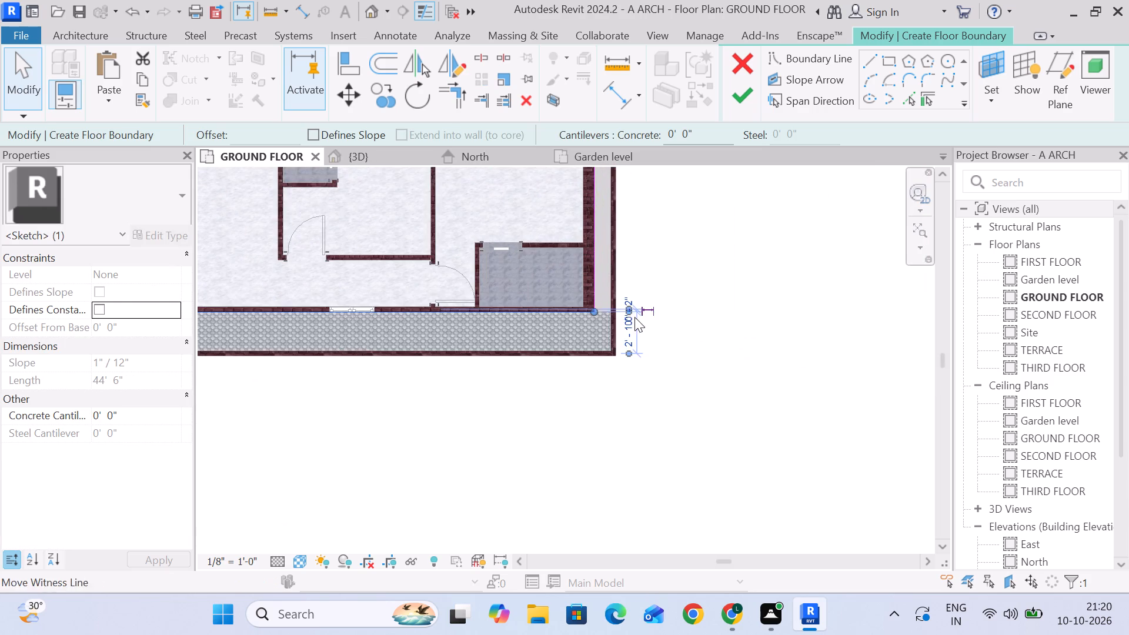
{"action": "scroll", "coordinate": [634, 310], "scroll_direction": "up", "scroll_amount": 5}
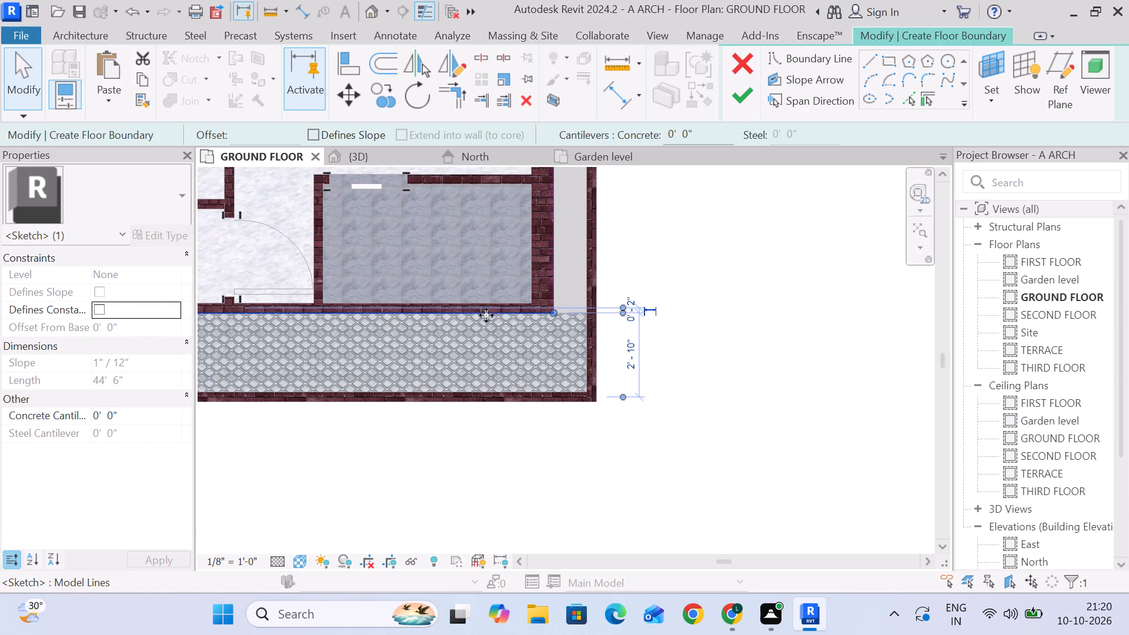
{"action": "scroll", "coordinate": [476, 317], "scroll_direction": "down", "scroll_amount": 4}
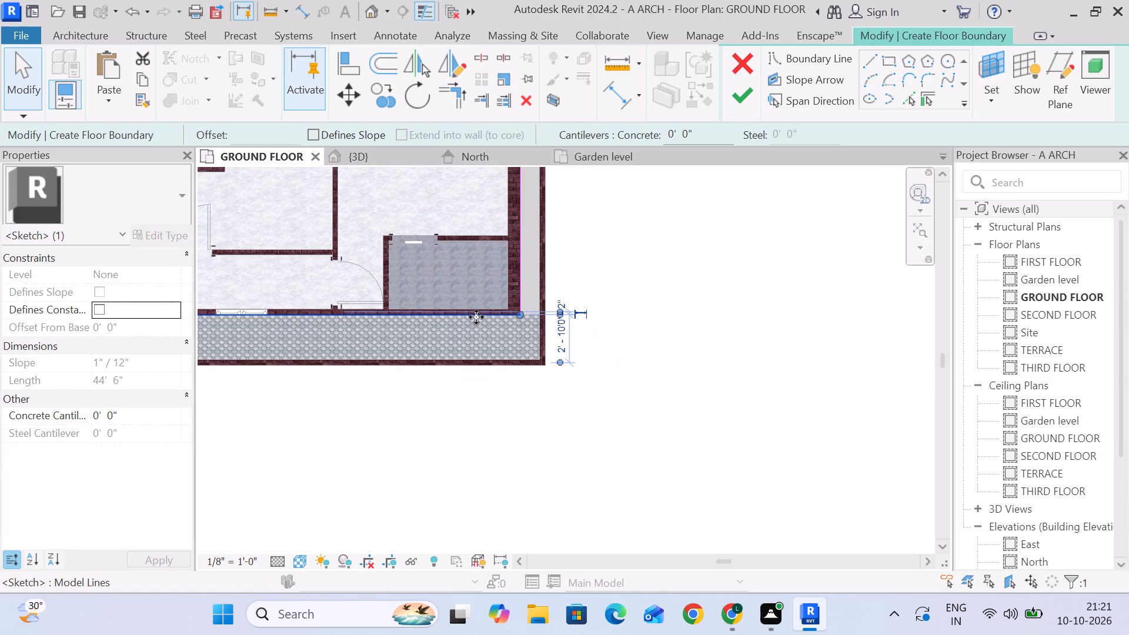
{"action": "middle_click_drag", "start_coordinate": [476, 317], "coordinate": [593, 323]}
{"action": "scroll", "coordinate": [630, 319], "scroll_direction": "up", "scroll_amount": 3}
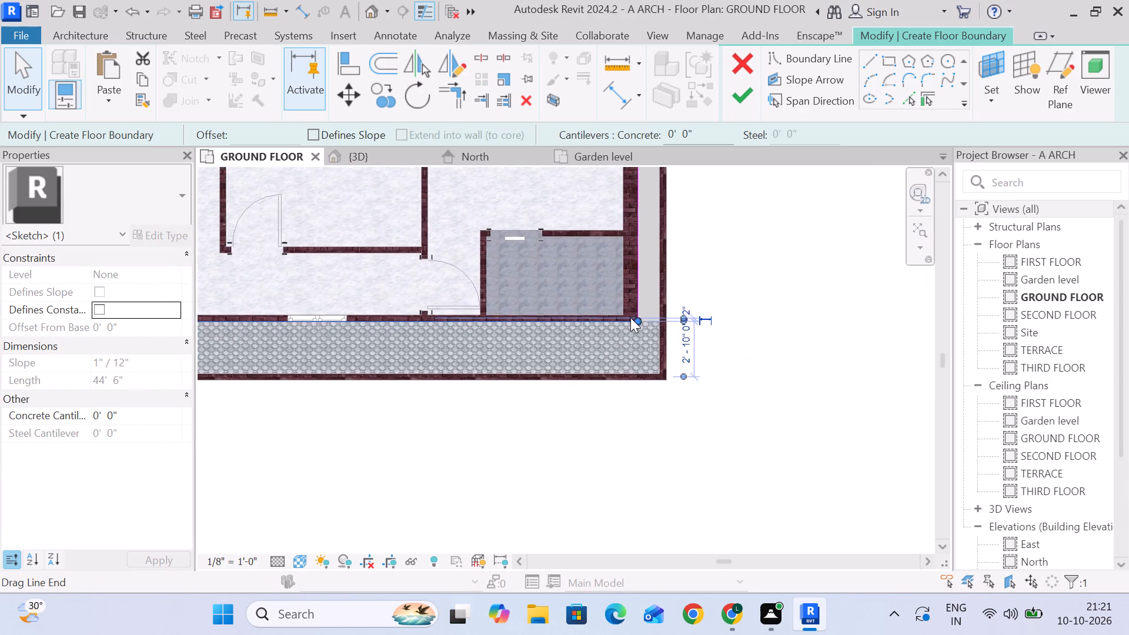
{"action": "scroll", "coordinate": [630, 317], "scroll_direction": "up", "scroll_amount": 3}
{"action": "left_click", "coordinate": [872, 61]}
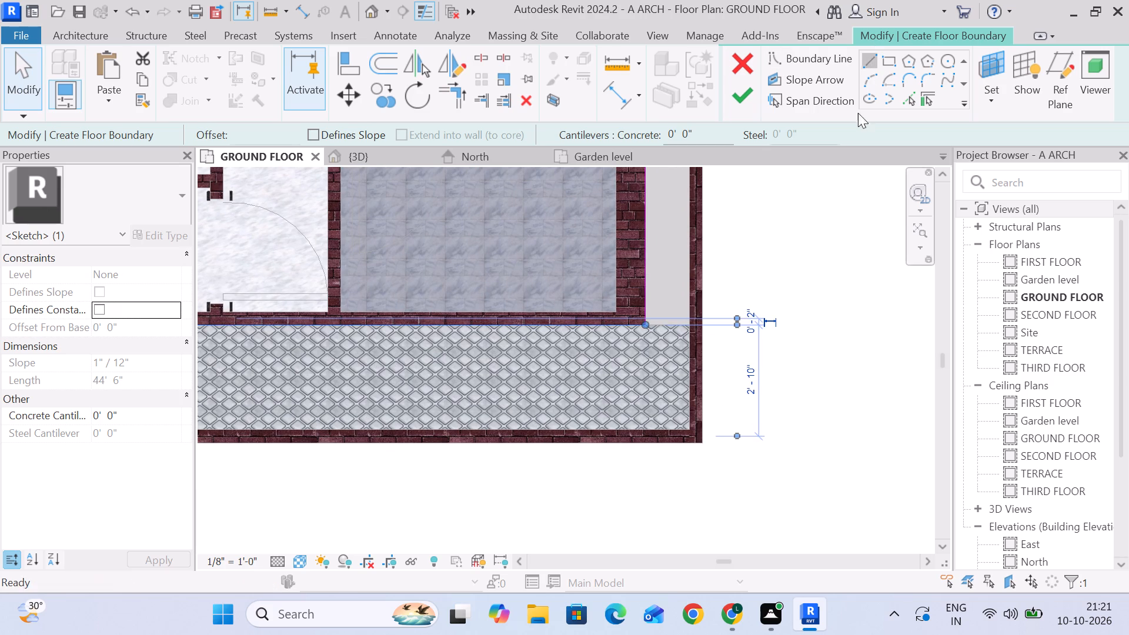
{"action": "scroll", "coordinate": [630, 338], "scroll_direction": "up", "scroll_amount": 4}
{"action": "left_click", "coordinate": [645, 321]}
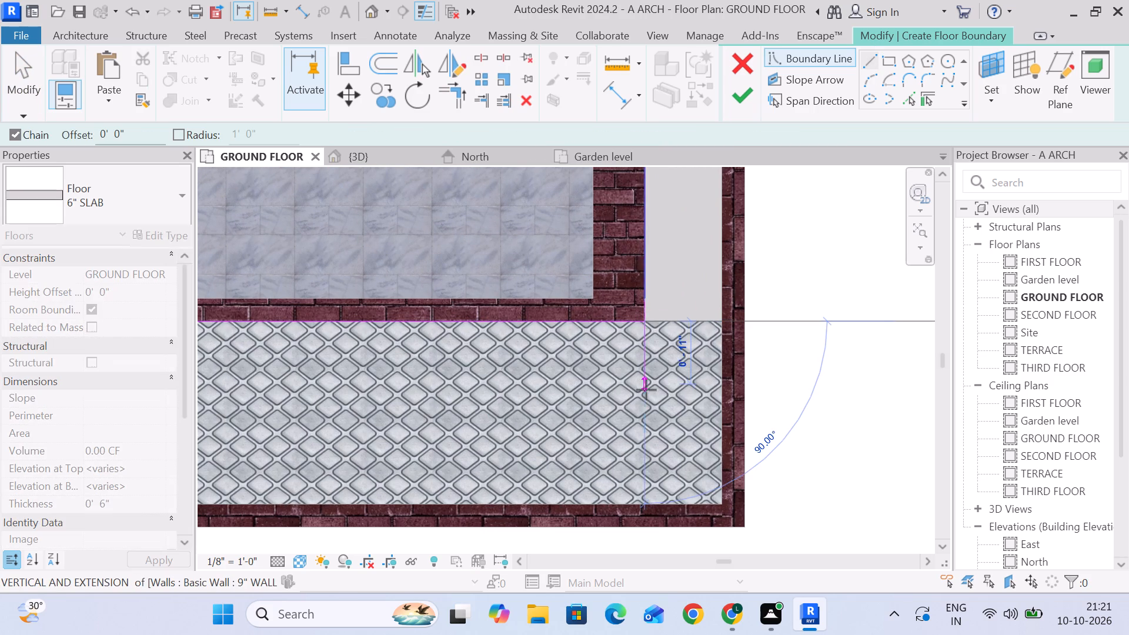
{"action": "left_click", "coordinate": [646, 387]}
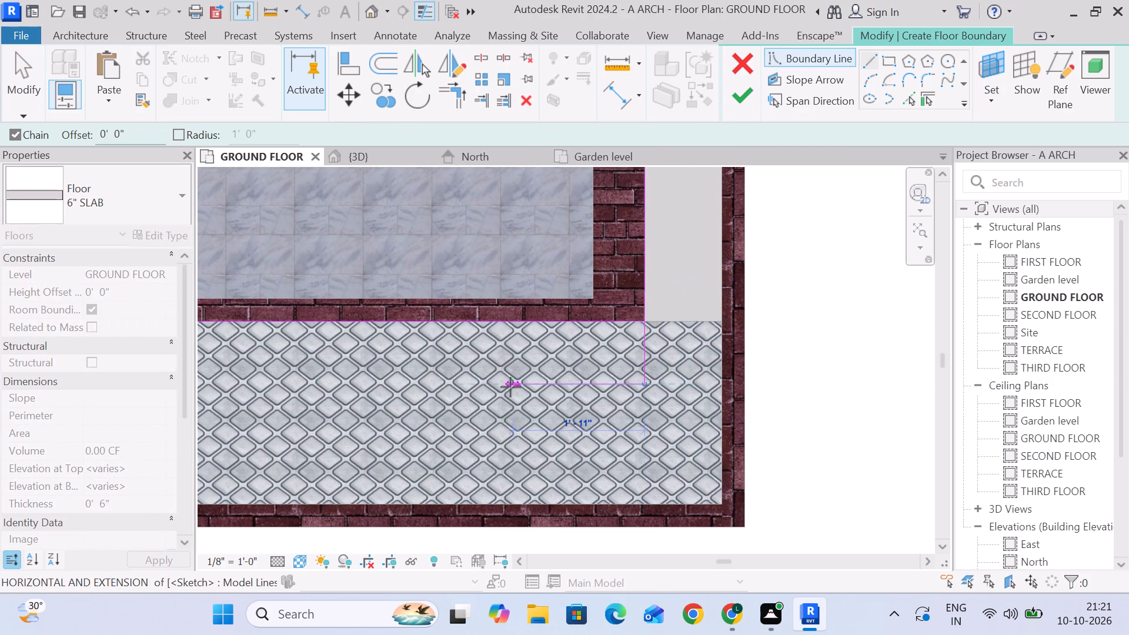
Continue the boundary parallel to the long house wall, over the paved strip, to align with the outer edge of the entrance steps.
{"action": "scroll", "coordinate": [507, 372], "scroll_direction": "down", "scroll_amount": 6}
{"action": "middle_click_drag", "start_coordinate": [464, 383], "coordinate": [738, 394]}
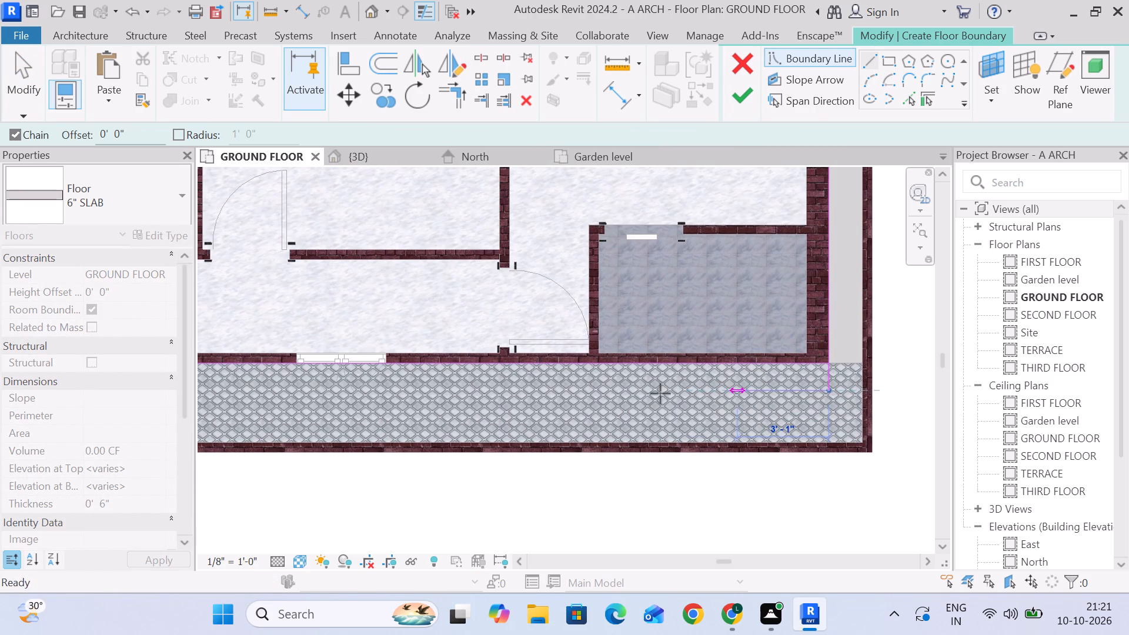
{"action": "middle_click_drag", "start_coordinate": [343, 392], "coordinate": [756, 412]}
{"action": "middle_click_drag", "start_coordinate": [392, 410], "coordinate": [764, 410]}
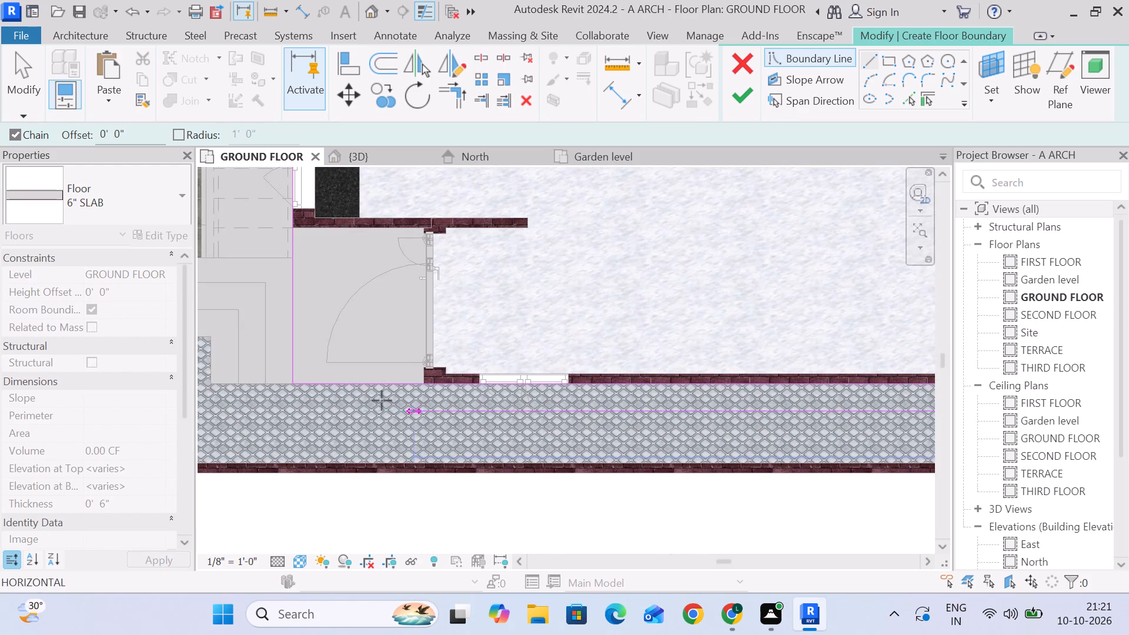
{"action": "middle_click_drag", "start_coordinate": [379, 400], "coordinate": [606, 400]}
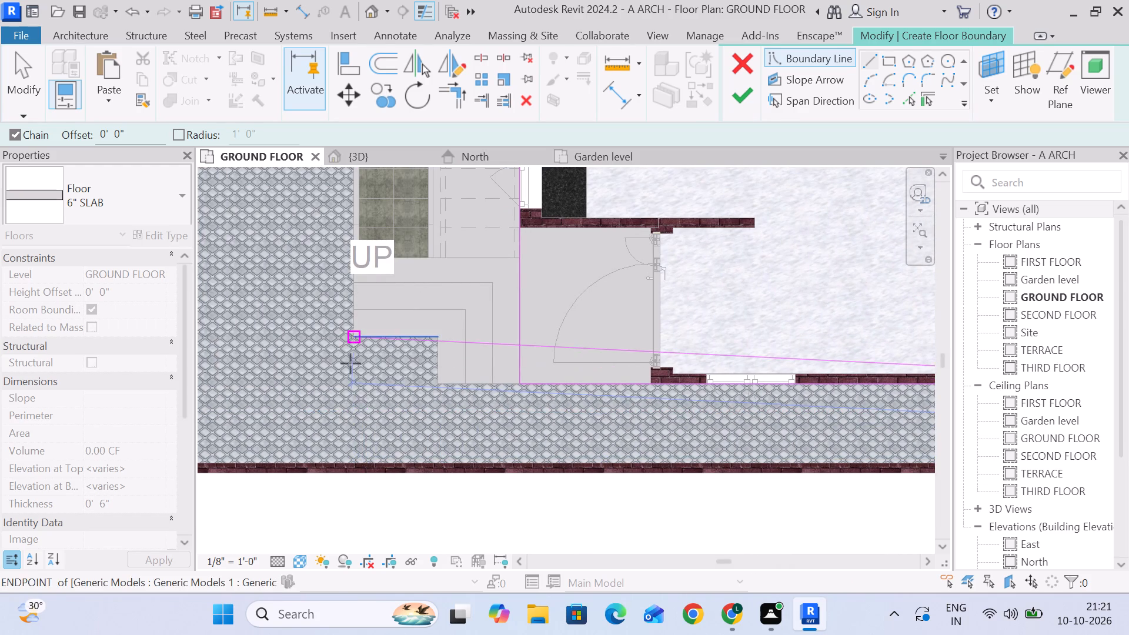
{"action": "scroll", "coordinate": [351, 394], "scroll_direction": "up", "scroll_amount": 5}
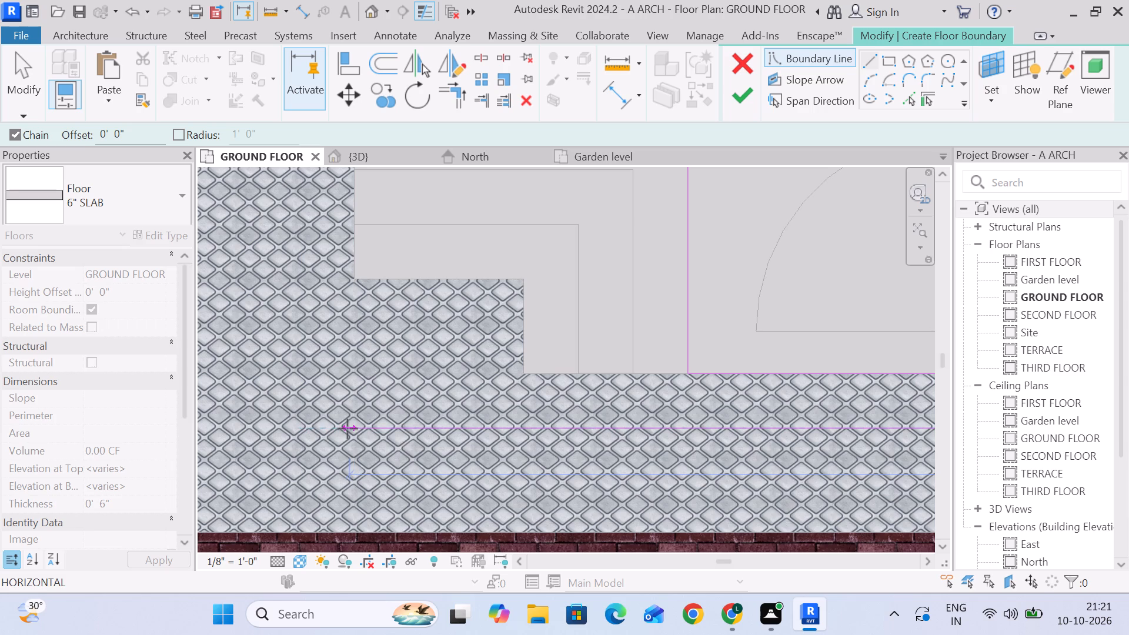
{"action": "left_click", "coordinate": [355, 430]}
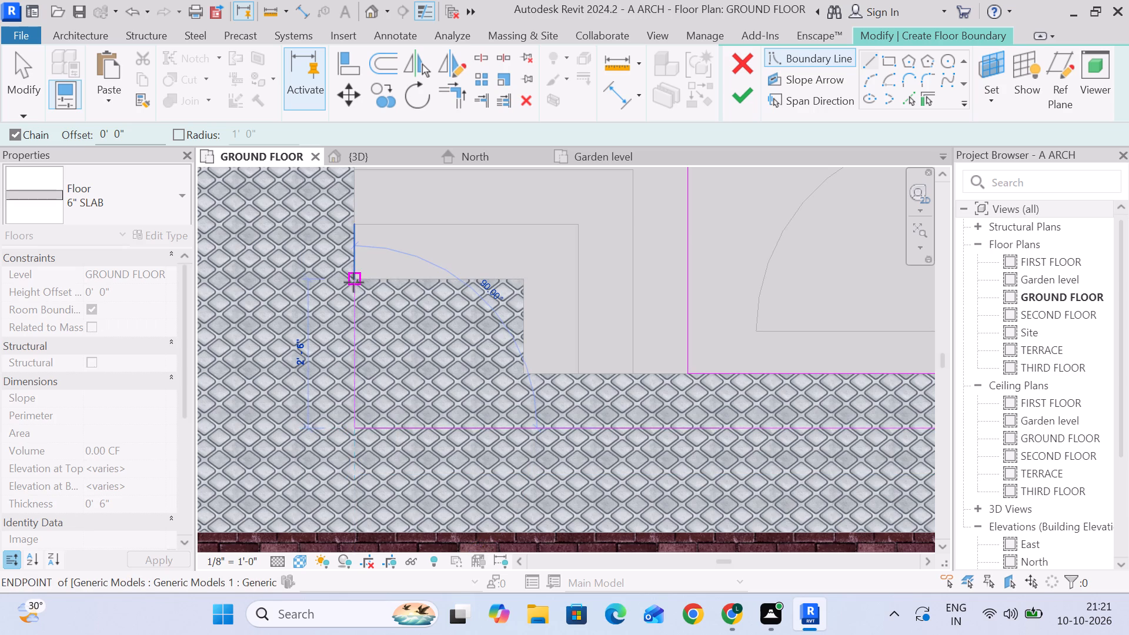
Continue the slab boundary about 8' 2" along the entrance steps' outer edge, turning about 5' 7" along the stair's foot to the rectangle's side.
{"action": "scroll", "coordinate": [358, 282], "scroll_direction": "down", "scroll_amount": 5}
{"action": "middle_click_drag", "start_coordinate": [358, 282], "coordinate": [366, 509]}
{"action": "middle_click_drag", "start_coordinate": [367, 443], "coordinate": [368, 356]}
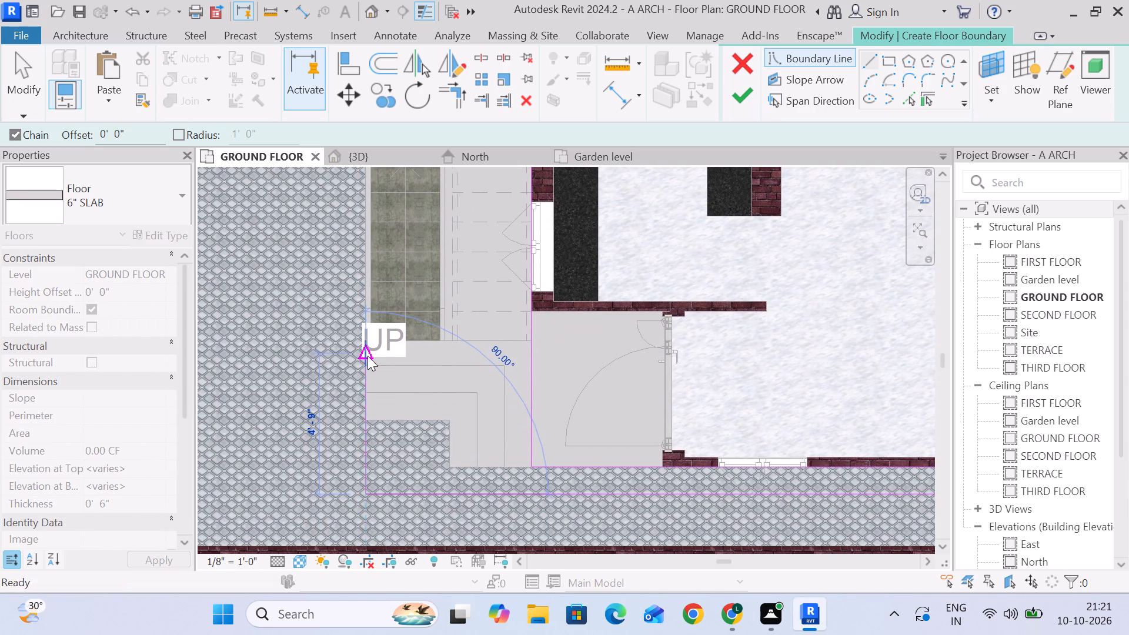
{"action": "scroll", "coordinate": [363, 340], "scroll_direction": "up", "scroll_amount": 5}
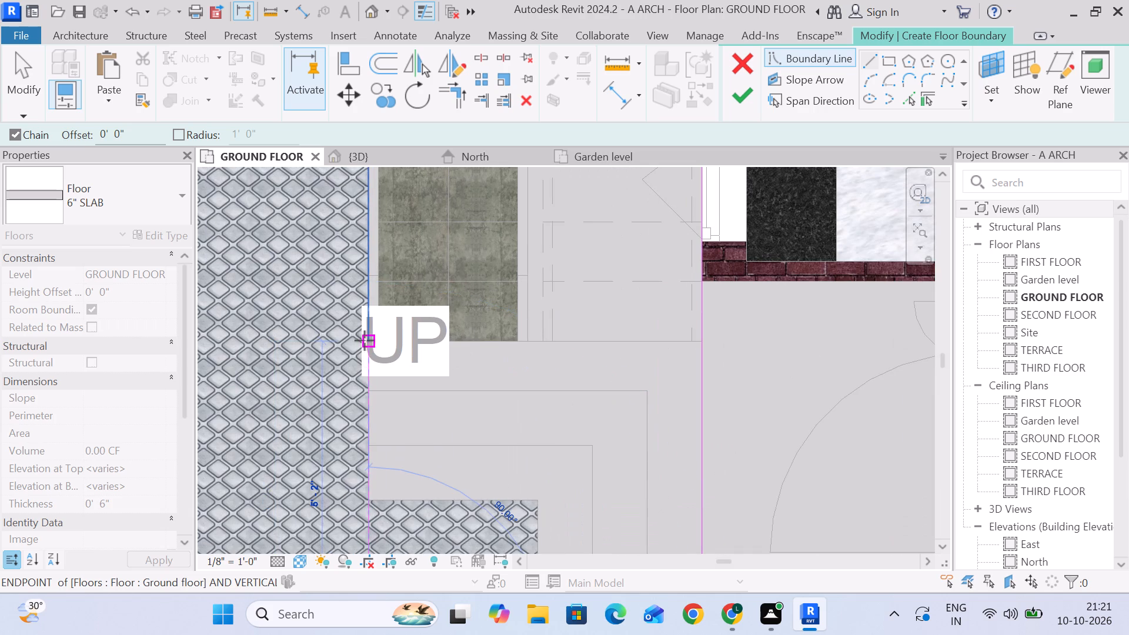
{"action": "left_click", "coordinate": [369, 340]}
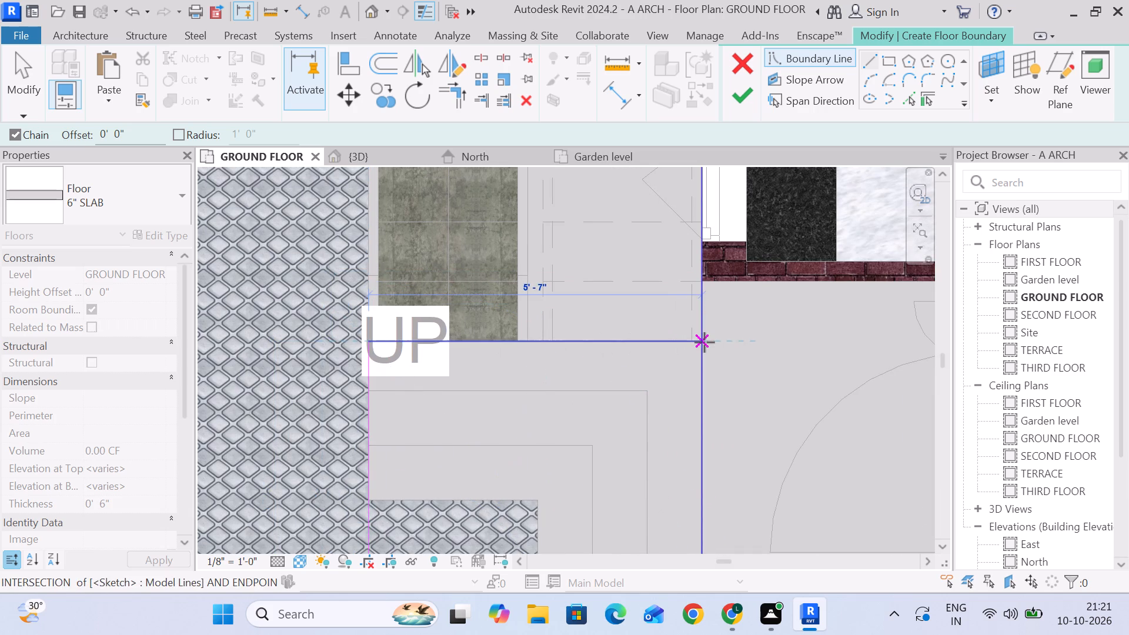
{"action": "left_click", "coordinate": [705, 342]}
{"action": "scroll", "coordinate": [705, 292], "scroll_direction": "down", "scroll_amount": 5}
{"action": "scroll", "coordinate": [766, 386], "scroll_direction": "down", "scroll_amount": 2}
{"action": "middle_click_drag", "start_coordinate": [761, 385], "coordinate": [703, 393]}
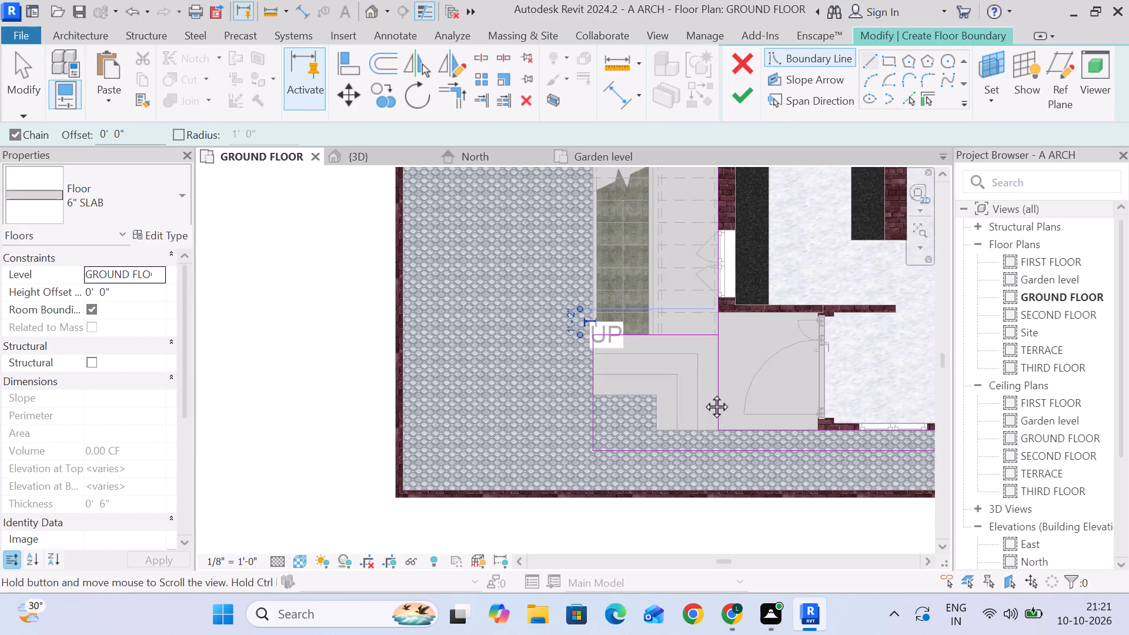
{"action": "middle_click_drag", "start_coordinate": [703, 393], "coordinate": [592, 422]}
{"action": "left_click", "coordinate": [13, 86]}
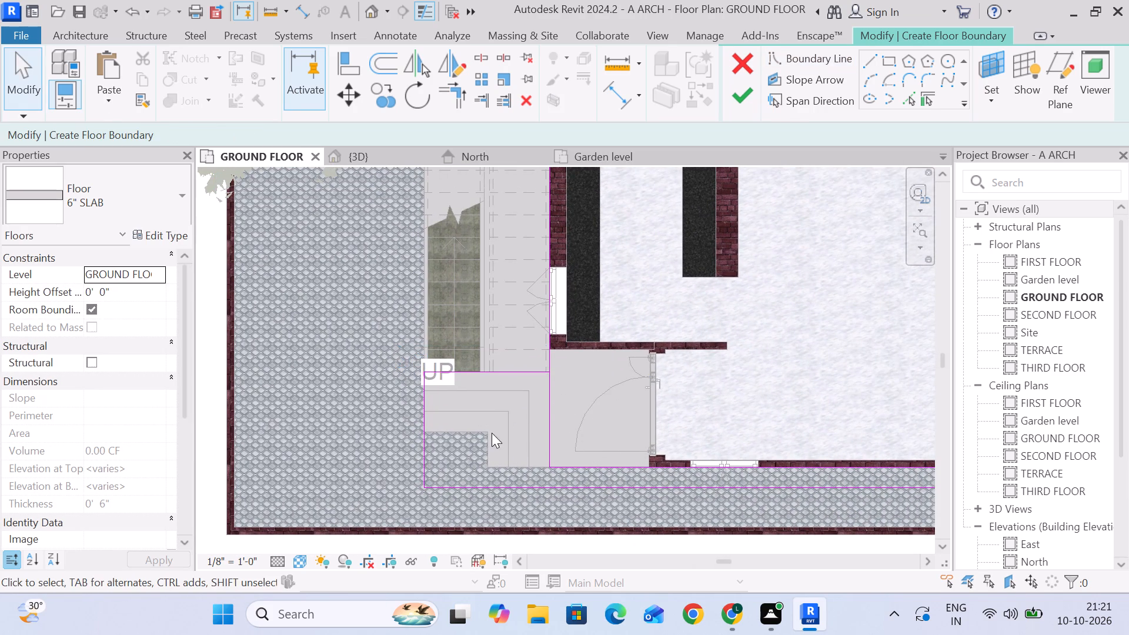
Trim the stair-foot boundary line and the rectangle's side line into a corner, removing the part across the entrance recess.
{"action": "left_click", "coordinate": [453, 93]}
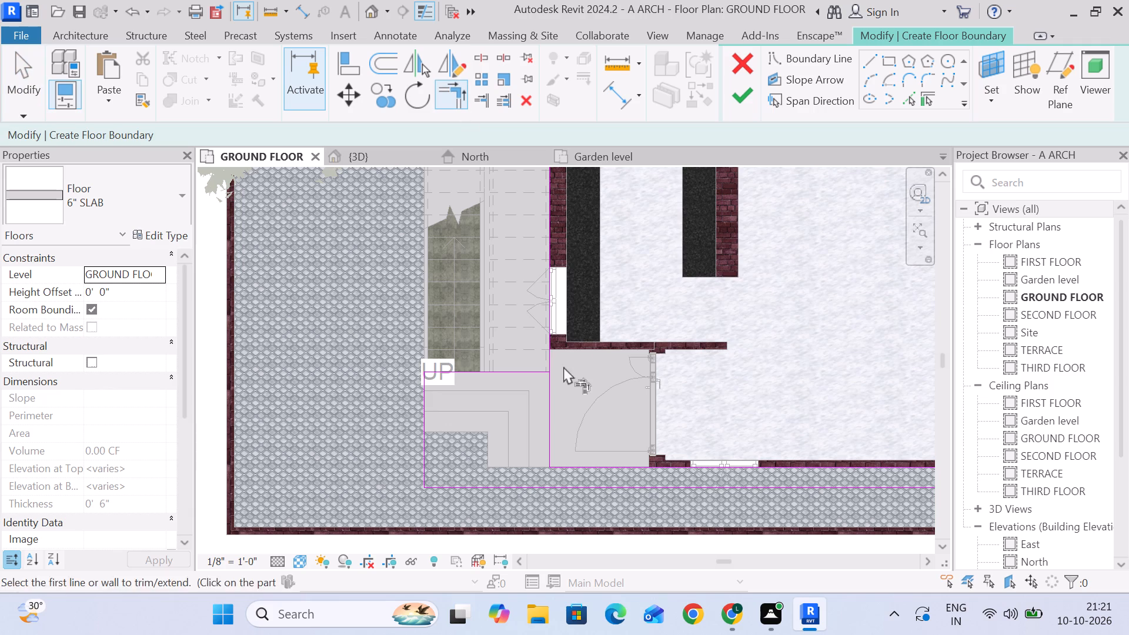
{"action": "left_click", "coordinate": [528, 373]}
{"action": "left_click", "coordinate": [547, 361]}
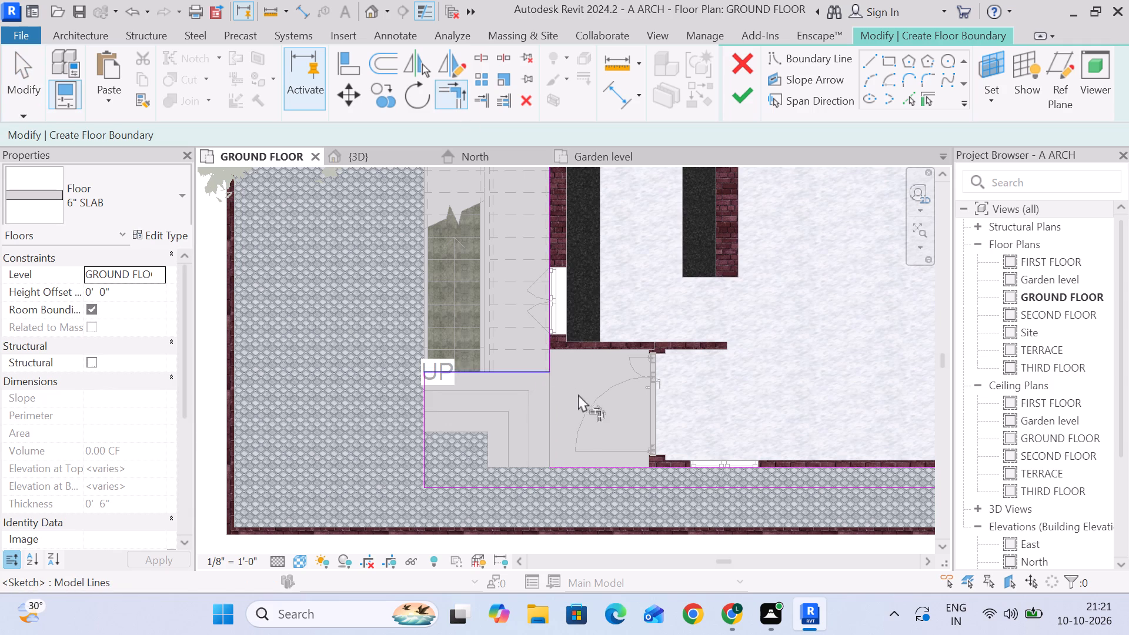
Trim the rectangle's end line and the outer line over the paved strip into a corner beside the small tiled room.
{"action": "scroll", "coordinate": [577, 394], "scroll_direction": "down", "scroll_amount": 3}
{"action": "middle_click_drag", "start_coordinate": [572, 391], "coordinate": [553, 365]}
{"action": "middle_click_drag", "start_coordinate": [646, 391], "coordinate": [325, 351]}
{"action": "middle_click_drag", "start_coordinate": [715, 345], "coordinate": [501, 346]}
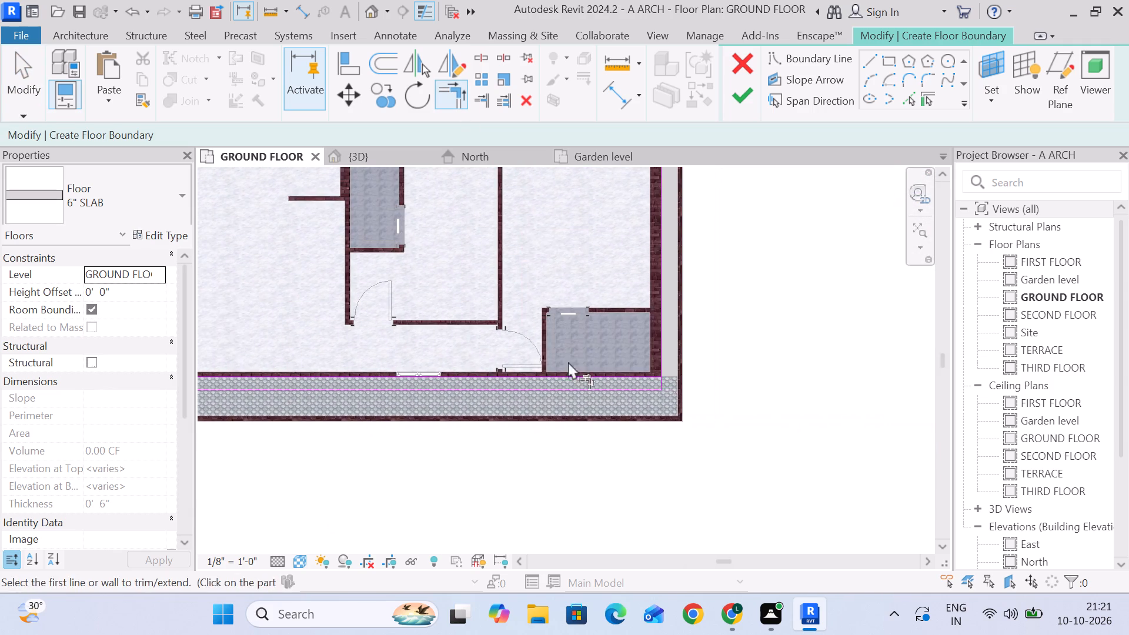
{"action": "scroll", "coordinate": [660, 382], "scroll_direction": "up", "scroll_amount": 9}
{"action": "left_click", "coordinate": [664, 316]}
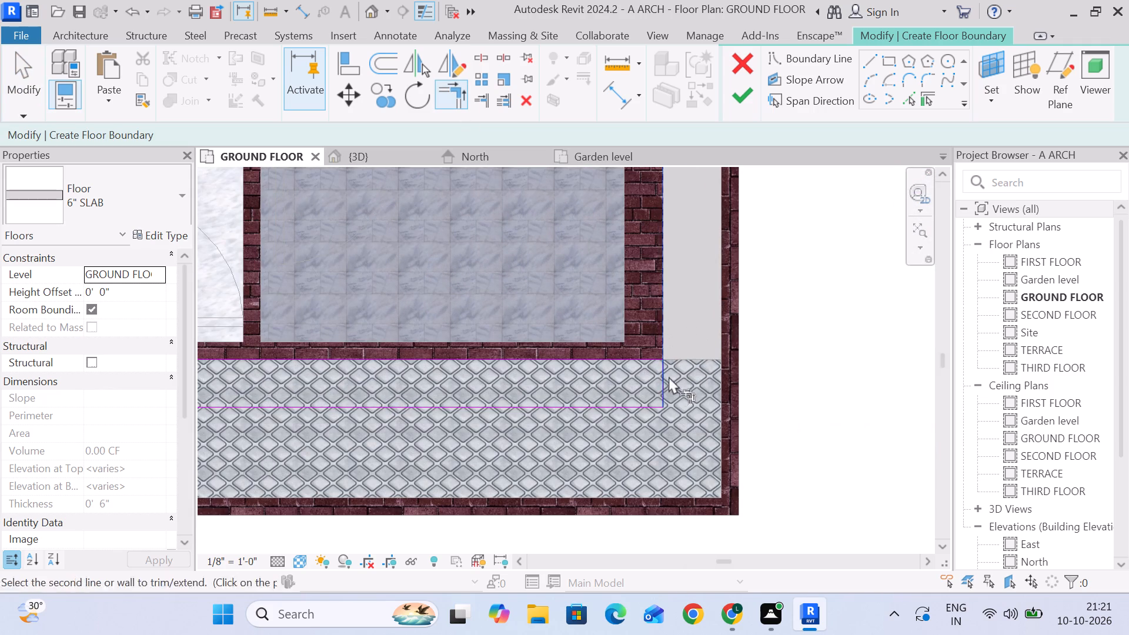
{"action": "left_click", "coordinate": [666, 379]}
{"action": "left_click", "coordinate": [670, 388]}
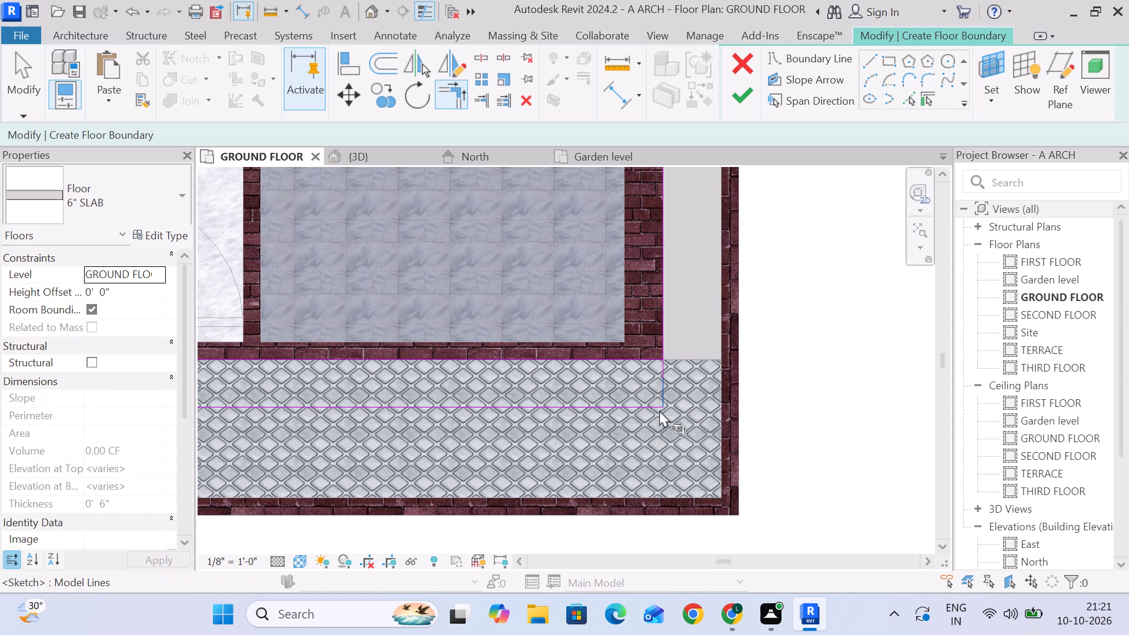
{"action": "left_click", "coordinate": [649, 407]}
{"action": "left_click", "coordinate": [15, 72]}
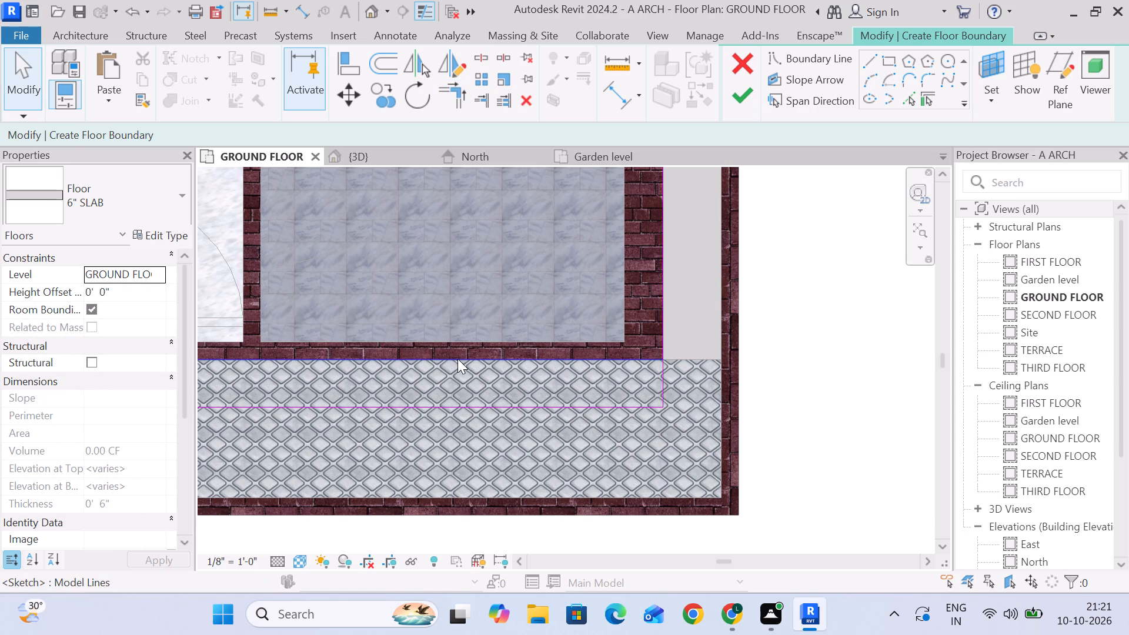
Delete the leftover rectangle boundary line along the long house wall beside the paved strip.
{"action": "left_click", "coordinate": [457, 359]}
{"action": "scroll", "coordinate": [465, 359], "scroll_direction": "down", "scroll_amount": 12}
{"action": "middle_click_drag", "start_coordinate": [352, 379], "coordinate": [649, 339]}
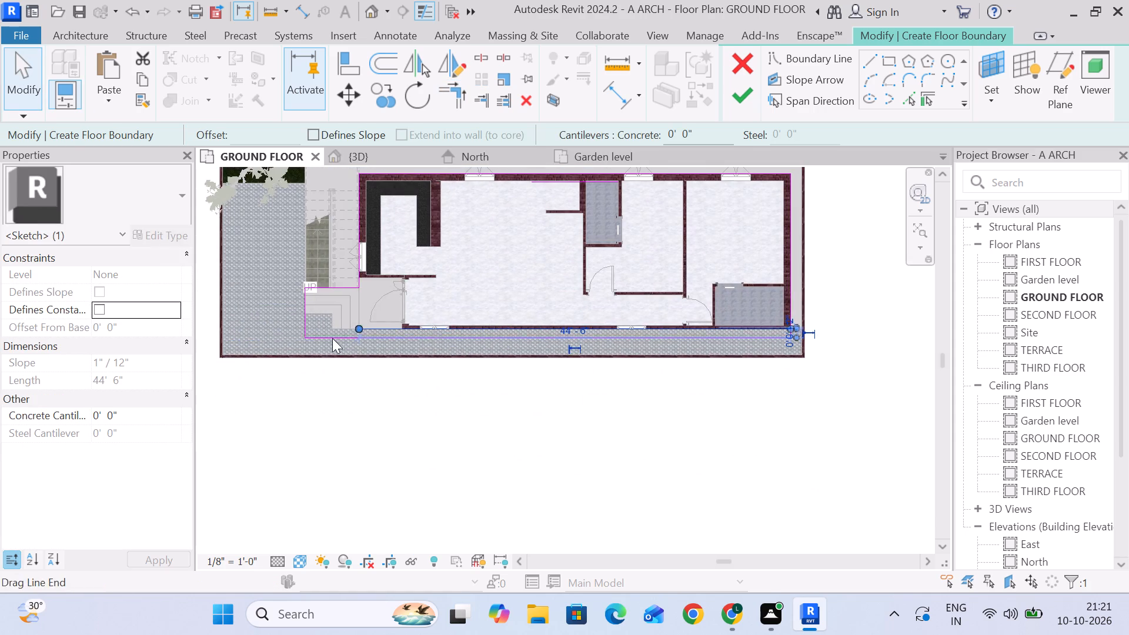
{"action": "scroll", "coordinate": [327, 333], "scroll_direction": "up", "scroll_amount": 4}
{"action": "scroll", "coordinate": [389, 341], "scroll_direction": "up", "scroll_amount": 5}
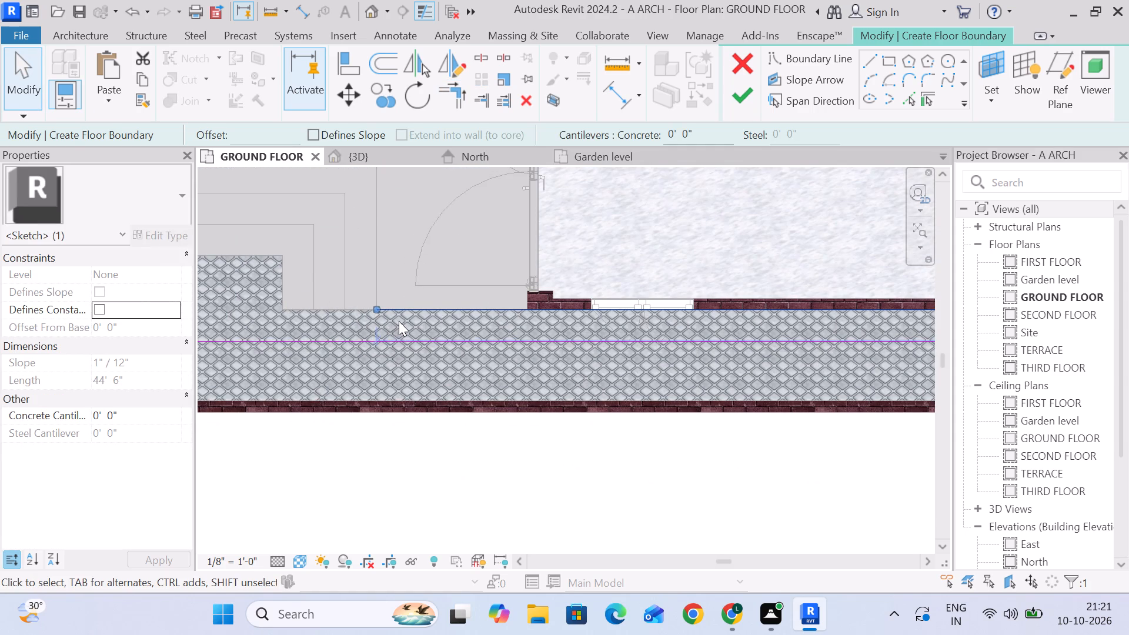
{"action": "key", "text": "Delete"}
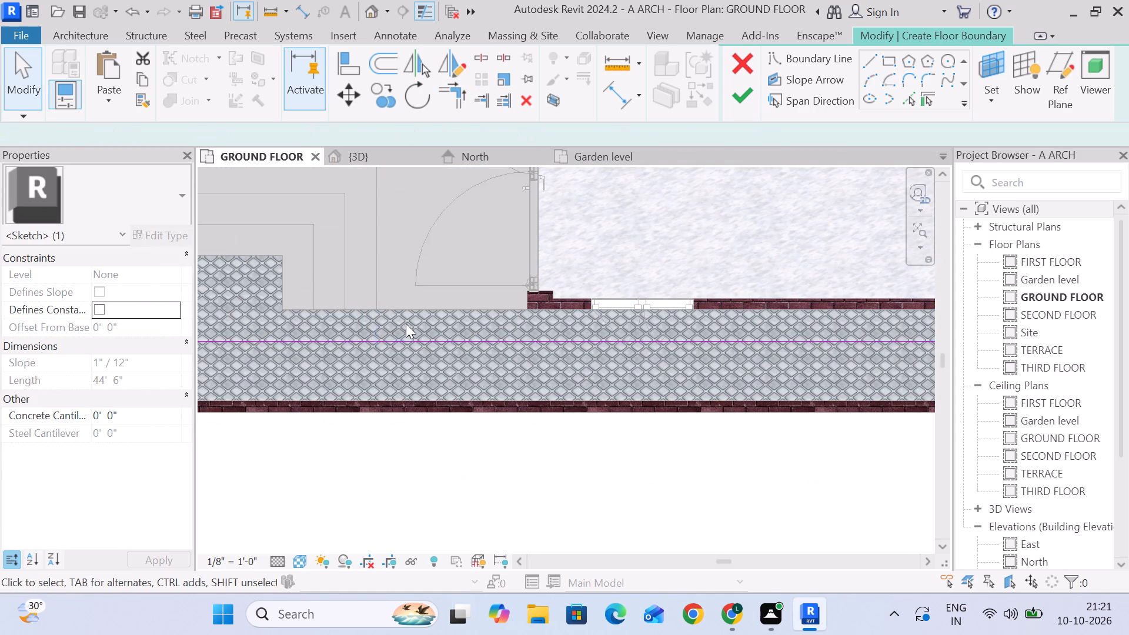
Examine the slab boundary lines around the entrance, beside the stair and along the opposite long wall.
{"action": "scroll", "coordinate": [393, 282], "scroll_direction": "down", "scroll_amount": 4}
{"action": "middle_click_drag", "start_coordinate": [396, 290], "coordinate": [410, 346]}
{"action": "scroll", "coordinate": [402, 270], "scroll_direction": "up", "scroll_amount": 4}
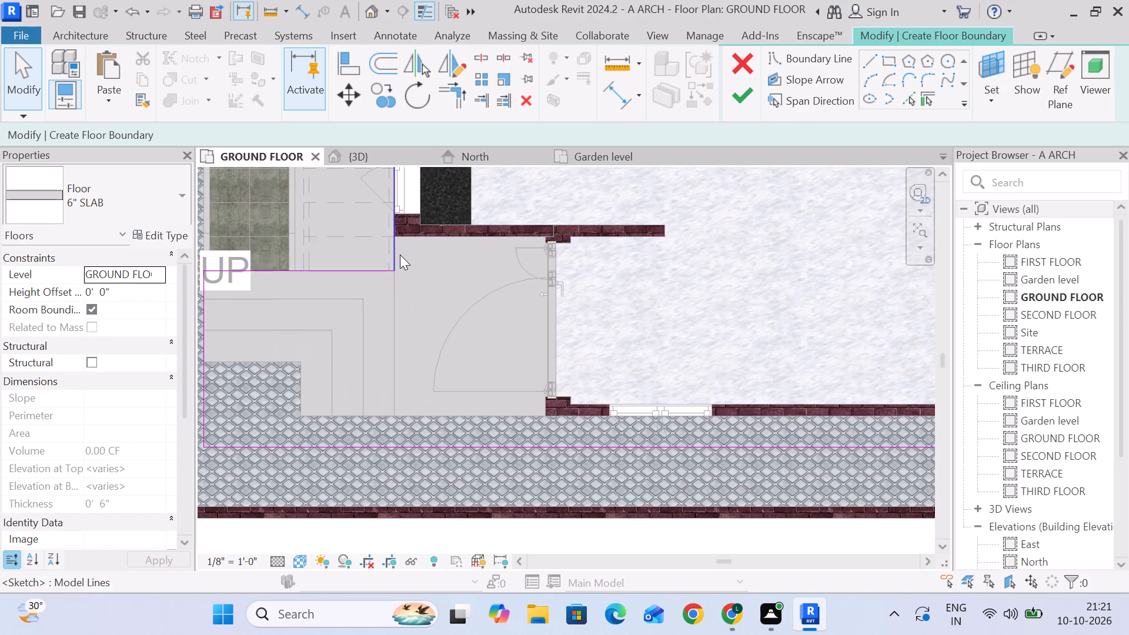
{"action": "left_click", "coordinate": [398, 252]}
{"action": "scroll", "coordinate": [478, 303], "scroll_direction": "down", "scroll_amount": 4}
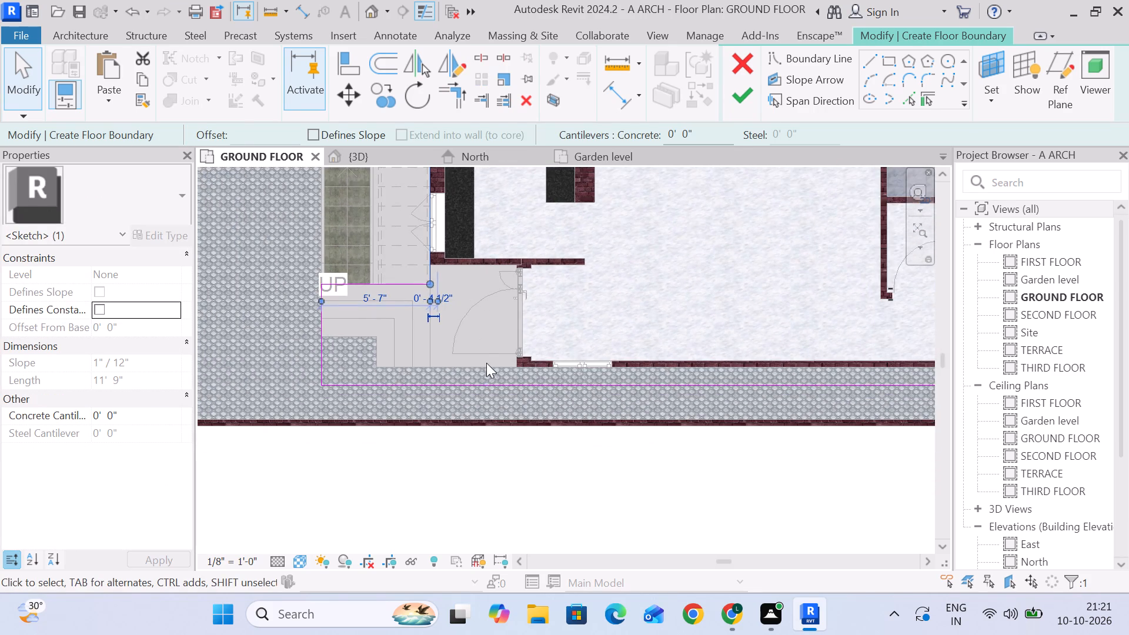
{"action": "scroll", "coordinate": [486, 363], "scroll_direction": "down", "scroll_amount": 3}
{"action": "middle_click_drag", "start_coordinate": [486, 363], "coordinate": [466, 348]}
{"action": "left_click", "coordinate": [480, 436]}
{"action": "scroll", "coordinate": [427, 356], "scroll_direction": "up", "scroll_amount": 5}
{"action": "scroll", "coordinate": [497, 365], "scroll_direction": "up", "scroll_amount": 1}
{"action": "middle_click_drag", "start_coordinate": [497, 365], "coordinate": [485, 360]}
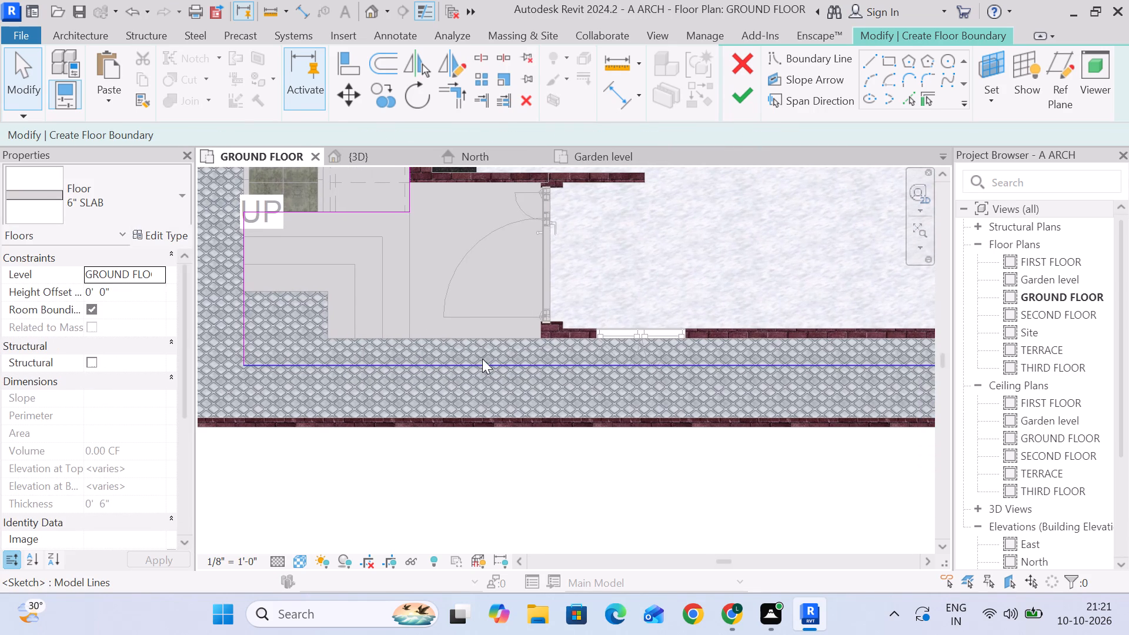
{"action": "scroll", "coordinate": [400, 367], "scroll_direction": "down", "scroll_amount": 4}
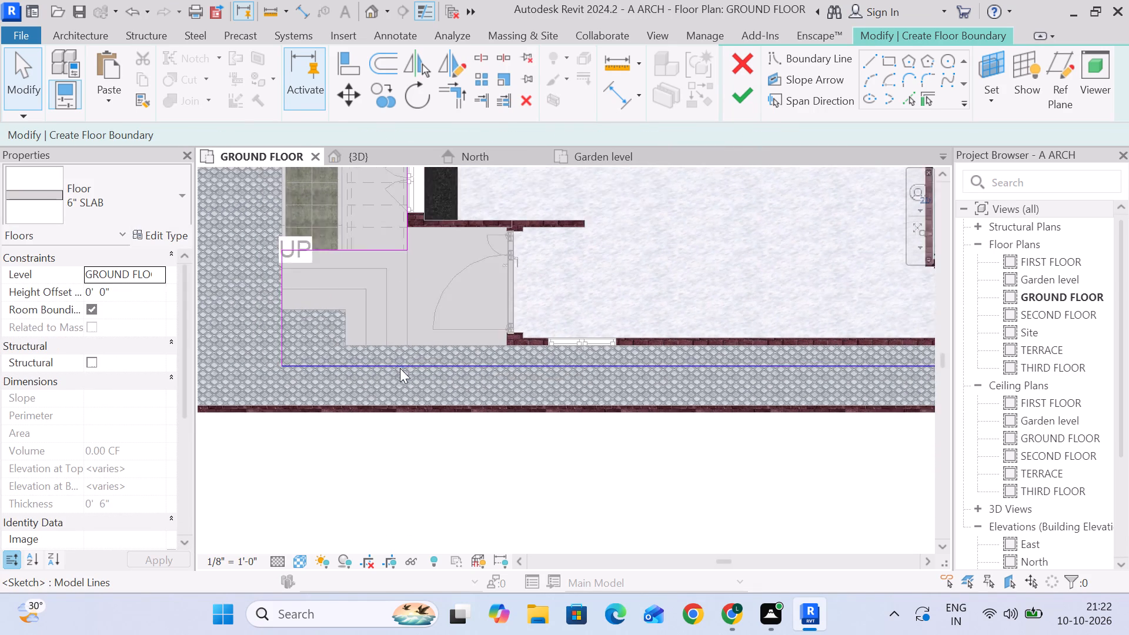
{"action": "middle_click_drag", "start_coordinate": [503, 413], "coordinate": [398, 447]}
{"action": "middle_click_drag", "start_coordinate": [400, 358], "coordinate": [422, 443]}
{"action": "middle_click_drag", "start_coordinate": [342, 347], "coordinate": [391, 437]}
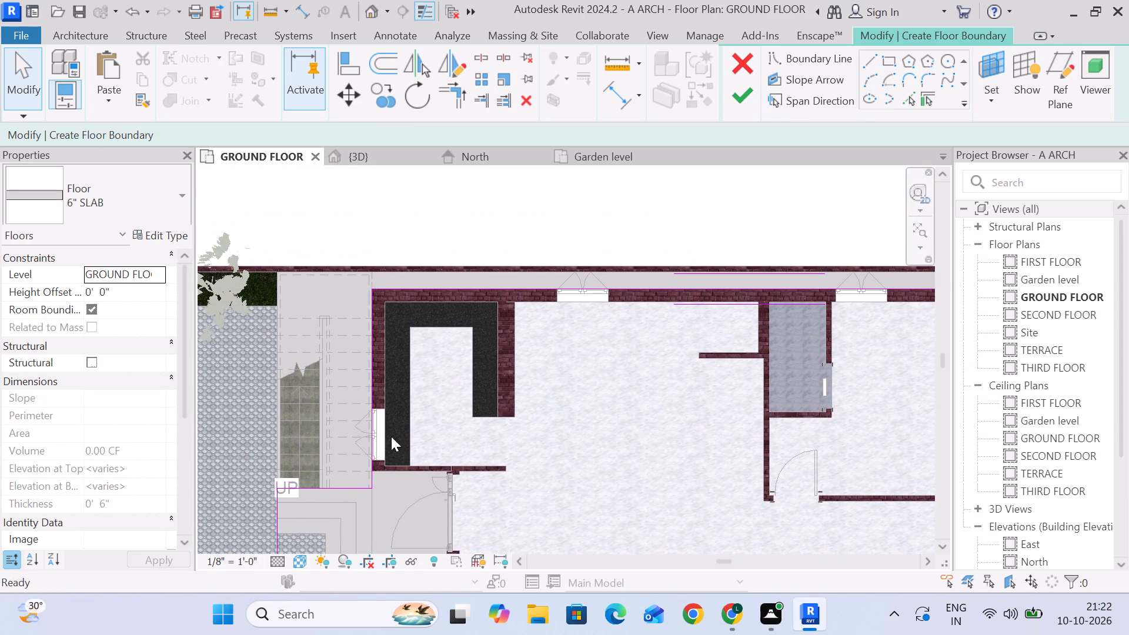
{"action": "middle_click_drag", "start_coordinate": [367, 345], "coordinate": [382, 372]}
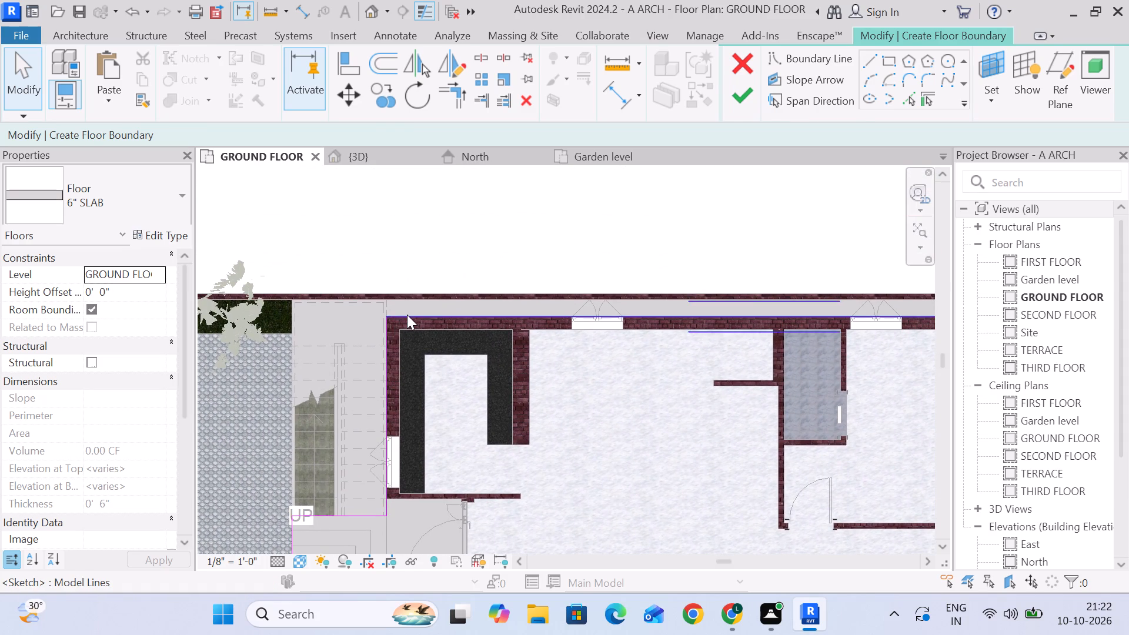
{"action": "scroll", "coordinate": [407, 315], "scroll_direction": "up", "scroll_amount": 3}
{"action": "left_click", "coordinate": [409, 314]}
{"action": "middle_click_drag", "start_coordinate": [503, 377], "coordinate": [485, 375]}
{"action": "scroll", "coordinate": [485, 374], "scroll_direction": "down", "scroll_amount": 2}
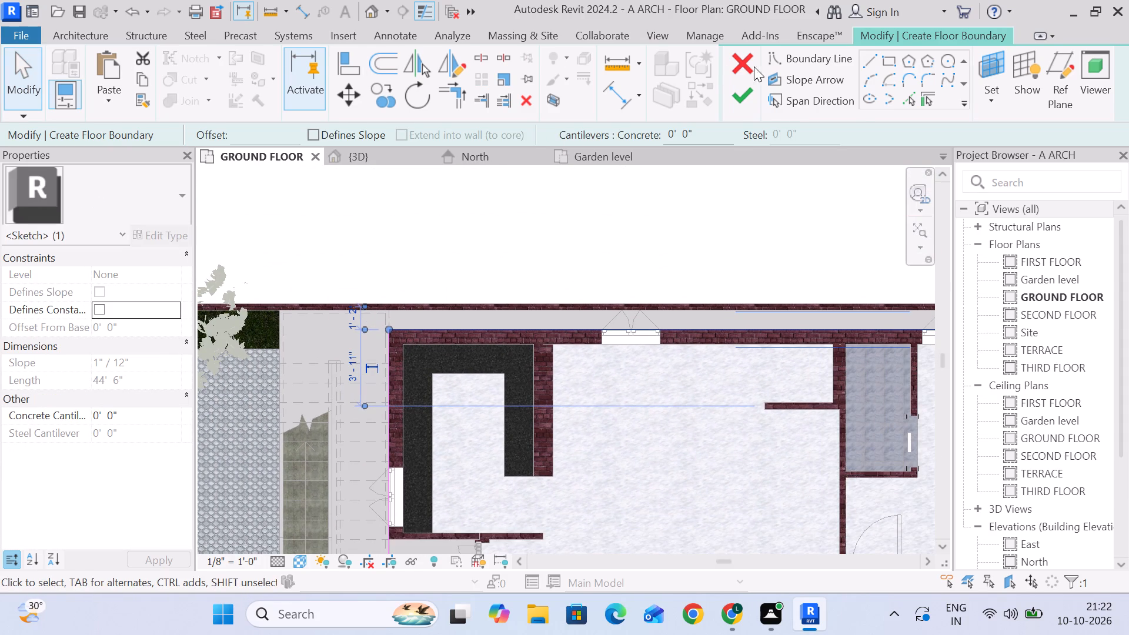
Draw a 1' 0" boundary line from the house corner beside the stair out to the compound wall's inner face.
{"action": "left_click", "coordinate": [865, 60]}
{"action": "scroll", "coordinate": [393, 329], "scroll_direction": "up", "scroll_amount": 6}
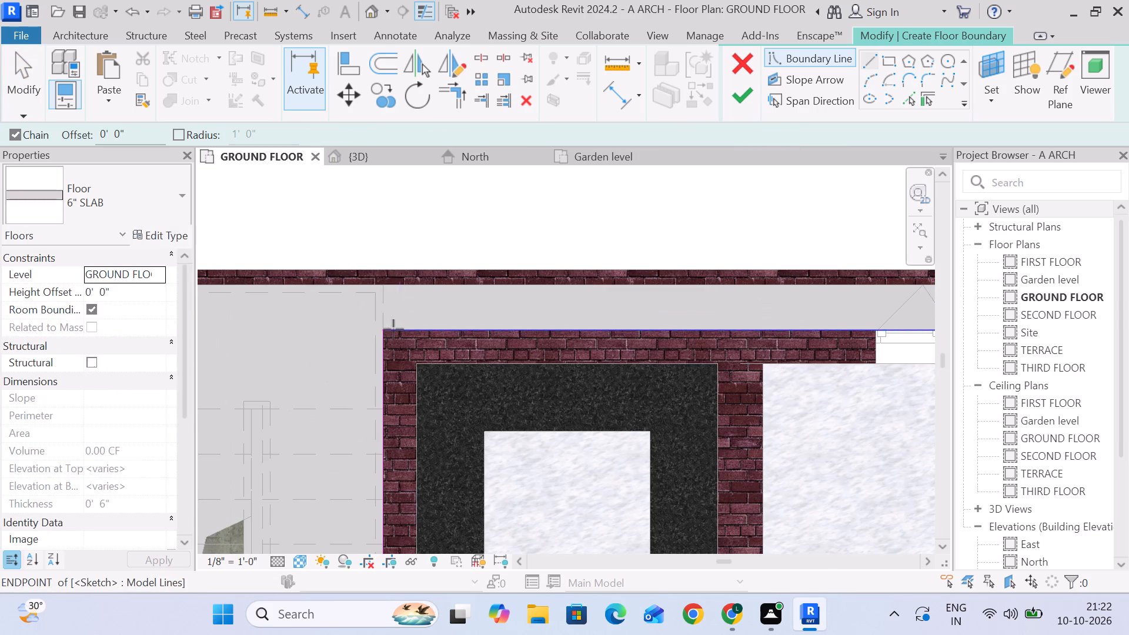
{"action": "left_click", "coordinate": [387, 332]}
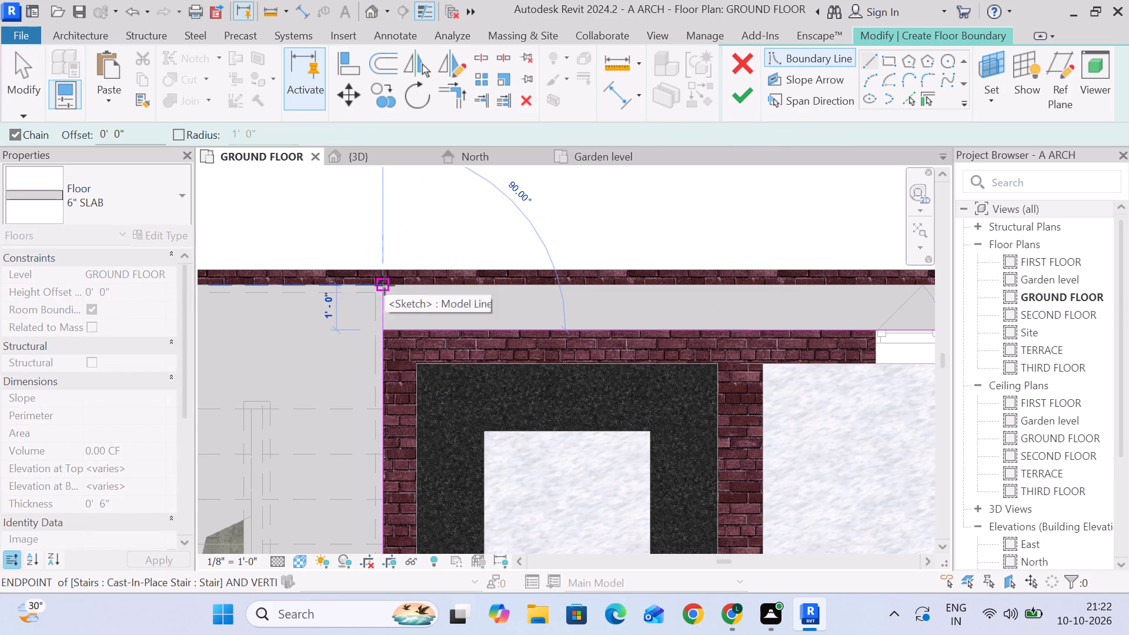
{"action": "left_click", "coordinate": [383, 285]}
{"action": "scroll", "coordinate": [537, 294], "scroll_direction": "down", "scroll_amount": 4}
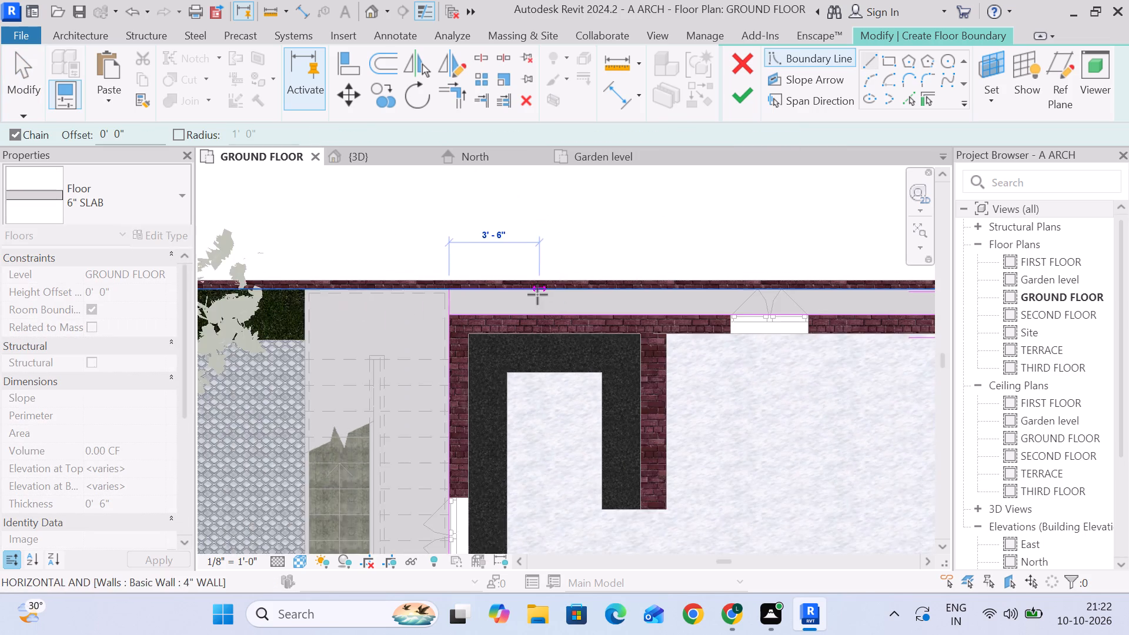
{"action": "middle_click_drag", "start_coordinate": [536, 295], "coordinate": [295, 298]}
{"action": "scroll", "coordinate": [589, 300], "scroll_direction": "down", "scroll_amount": 4}
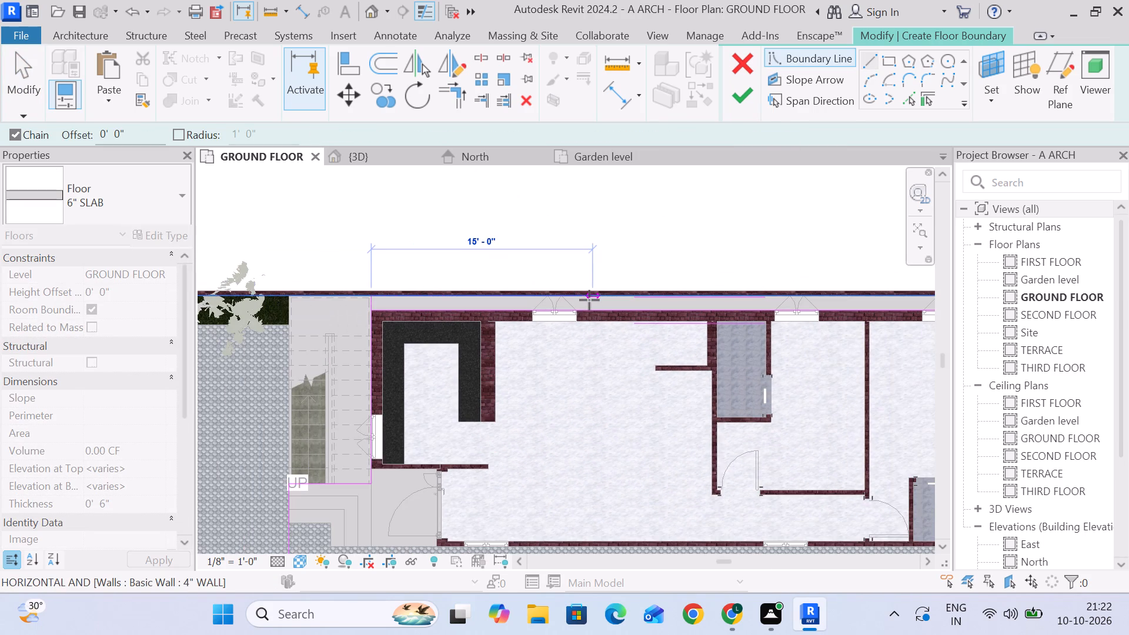
{"action": "key", "text": "Escape"}
{"action": "key", "text": "Escape"}
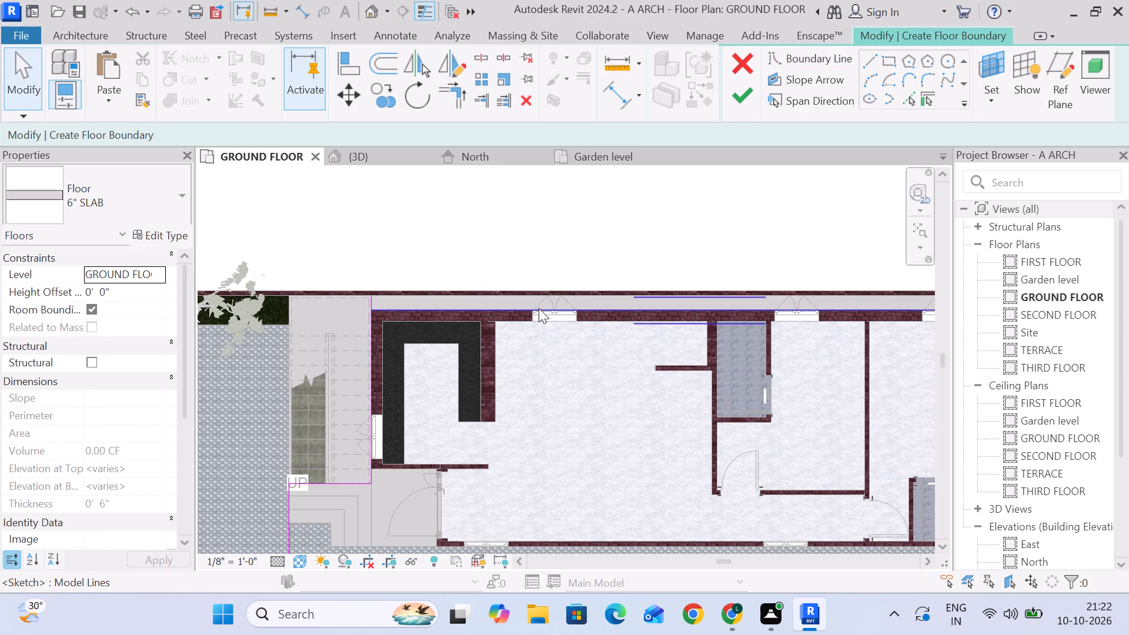
Align the slab boundary line along the kitchen-side long wall to the inner face of the parallel compound wall.
{"action": "left_click", "coordinate": [539, 308]}
{"action": "left_click", "coordinate": [352, 62]}
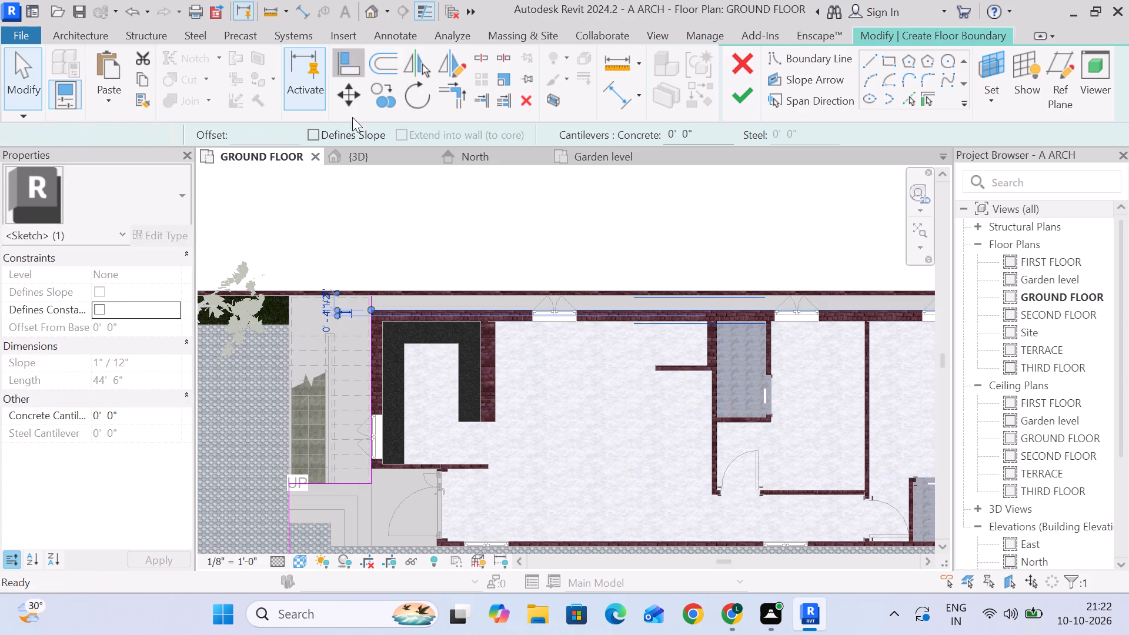
{"action": "scroll", "coordinate": [406, 298], "scroll_direction": "up", "scroll_amount": 5}
{"action": "left_click", "coordinate": [410, 291]}
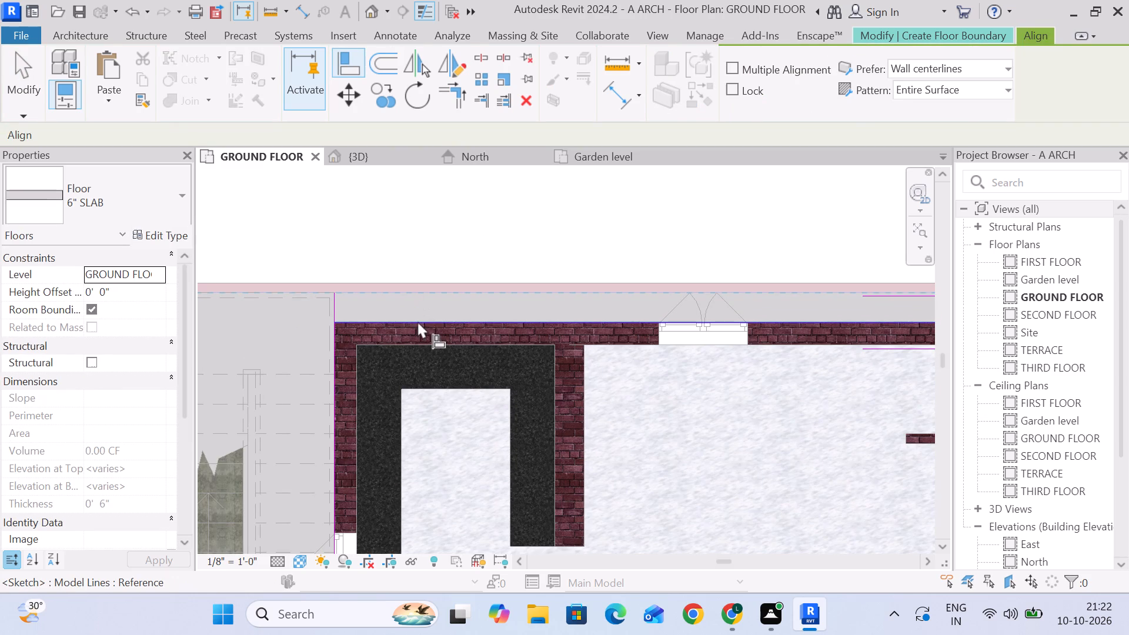
{"action": "left_click", "coordinate": [417, 320]}
{"action": "left_click", "coordinate": [851, 569]}
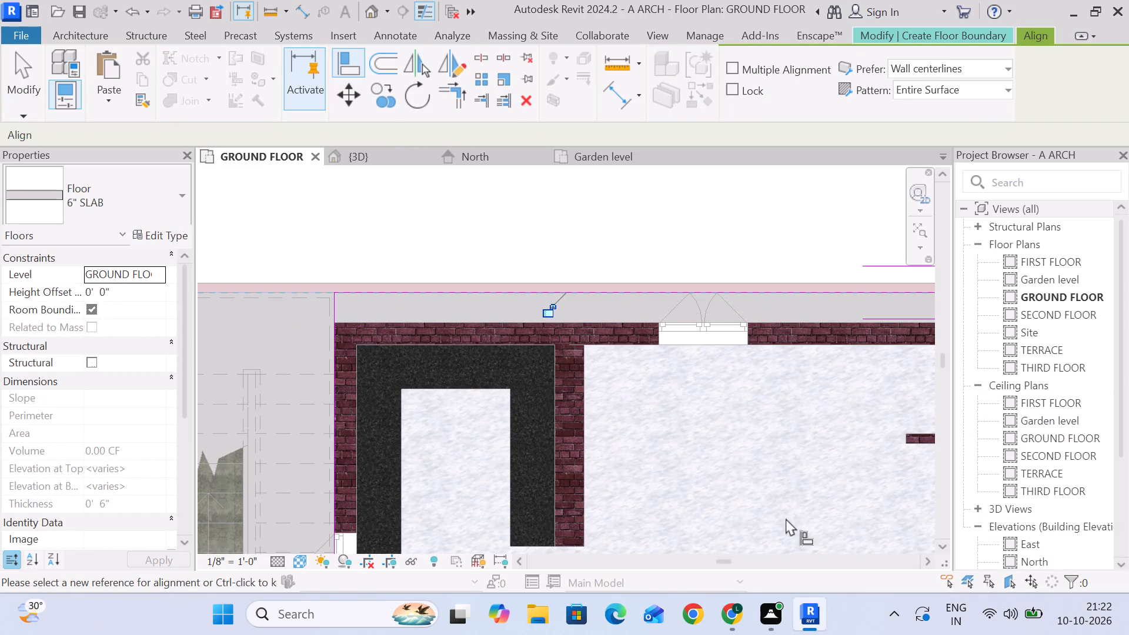
{"action": "left_click", "coordinate": [8, 82]}
Align the slab boundary line at the house end opposite the stair to the inner face of the compound wall there.
{"action": "scroll", "coordinate": [493, 339], "scroll_direction": "down", "scroll_amount": 5}
{"action": "scroll", "coordinate": [612, 360], "scroll_direction": "down", "scroll_amount": 4}
{"action": "middle_click_drag", "start_coordinate": [614, 362], "coordinate": [439, 276]}
{"action": "scroll", "coordinate": [684, 299], "scroll_direction": "up", "scroll_amount": 5}
{"action": "middle_click_drag", "start_coordinate": [746, 291], "coordinate": [669, 273]}
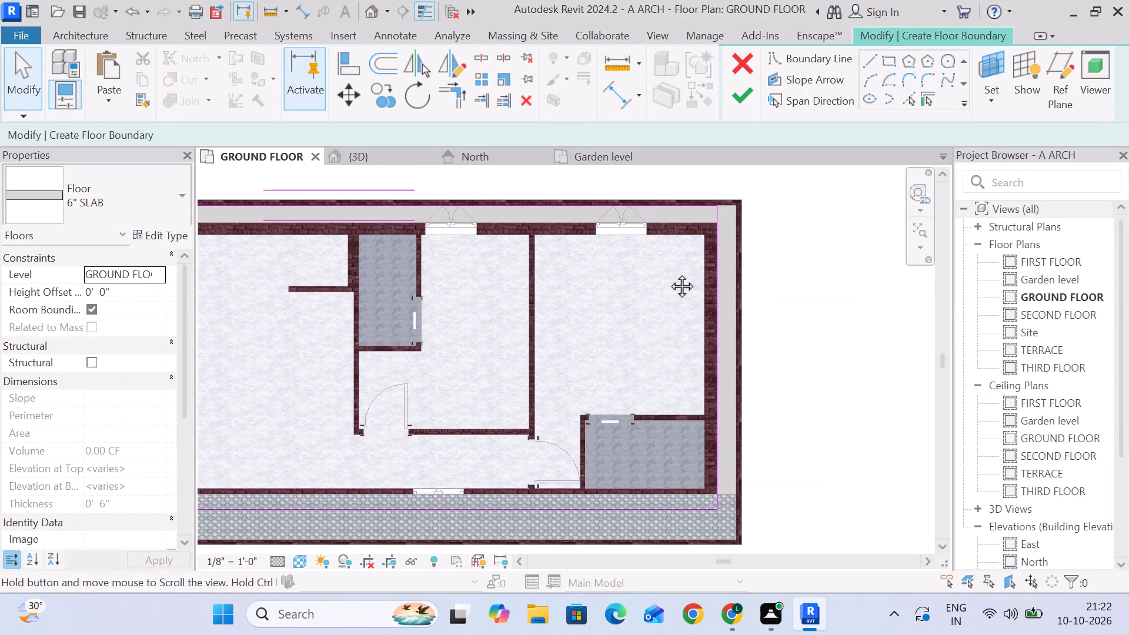
{"action": "middle_click_drag", "start_coordinate": [669, 273], "coordinate": [654, 272]}
{"action": "scroll", "coordinate": [628, 212], "scroll_direction": "up", "scroll_amount": 1}
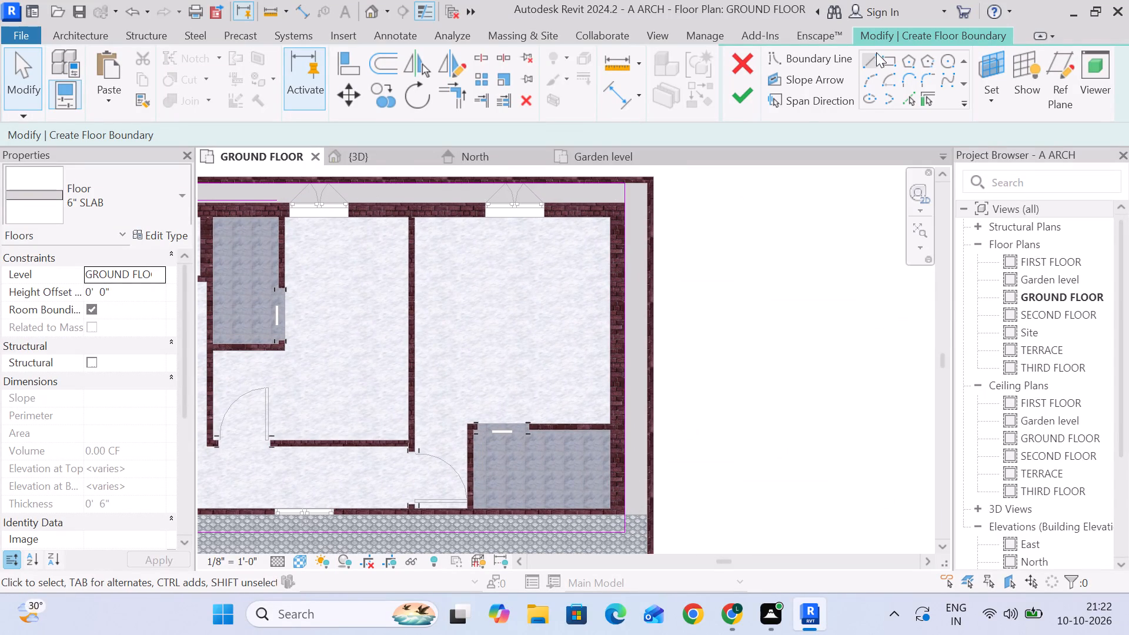
{"action": "left_click_drag", "start_coordinate": [346, 60], "coordinate": [350, 69]}
{"action": "scroll", "coordinate": [690, 272], "scroll_direction": "up", "scroll_amount": 4}
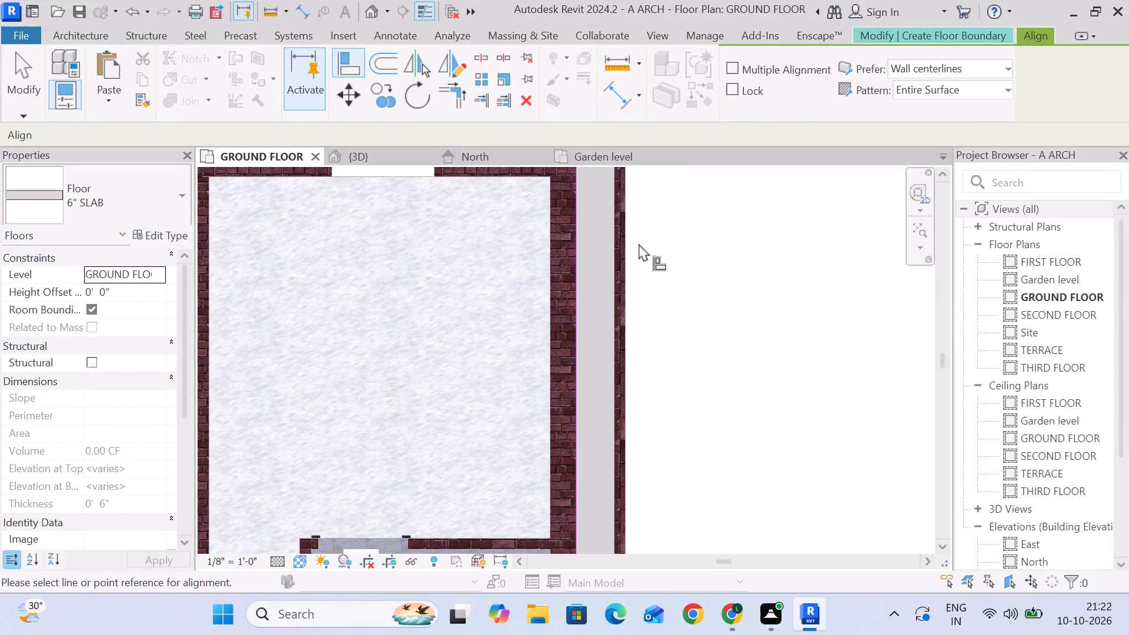
{"action": "middle_click_drag", "start_coordinate": [639, 245], "coordinate": [669, 366]}
{"action": "left_click", "coordinate": [643, 300]}
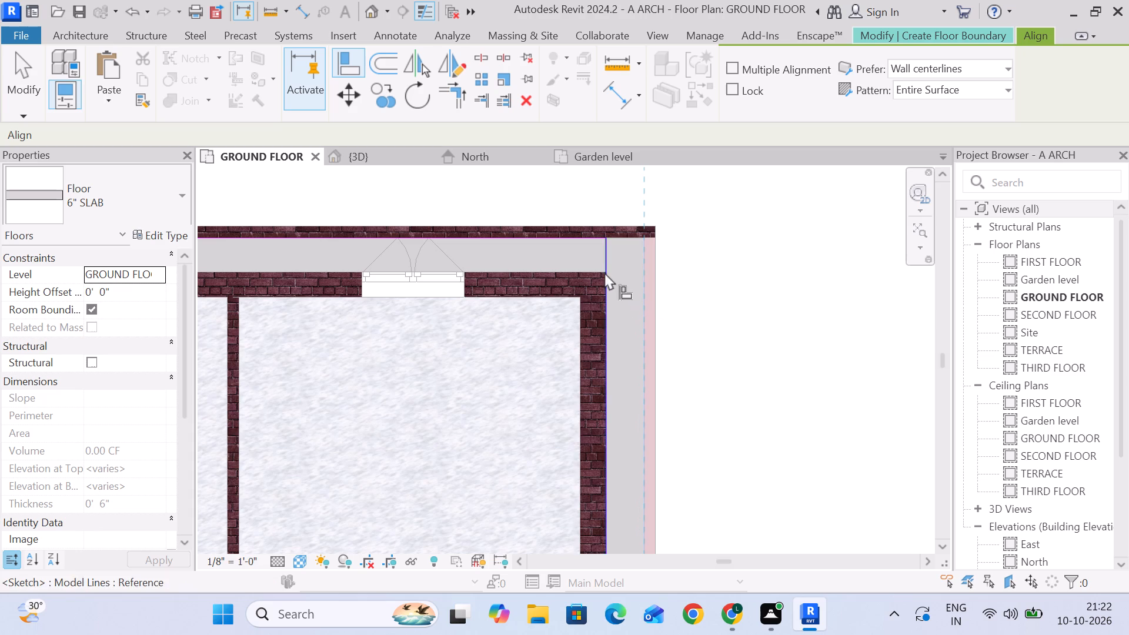
{"action": "left_click", "coordinate": [604, 269]}
{"action": "scroll", "coordinate": [630, 331], "scroll_direction": "down", "scroll_amount": 5}
{"action": "left_click", "coordinate": [19, 77]}
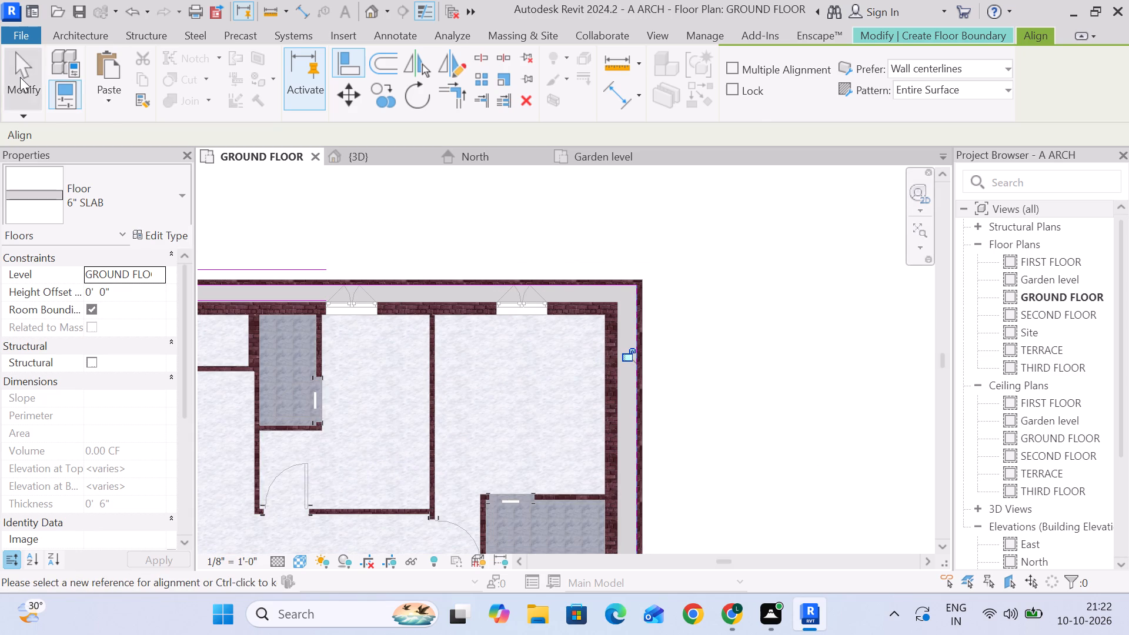
{"action": "scroll", "coordinate": [539, 318], "scroll_direction": "down", "scroll_amount": 7}
{"action": "middle_click_drag", "start_coordinate": [556, 401], "coordinate": [628, 306]}
{"action": "scroll", "coordinate": [616, 365], "scroll_direction": "up", "scroll_amount": 4}
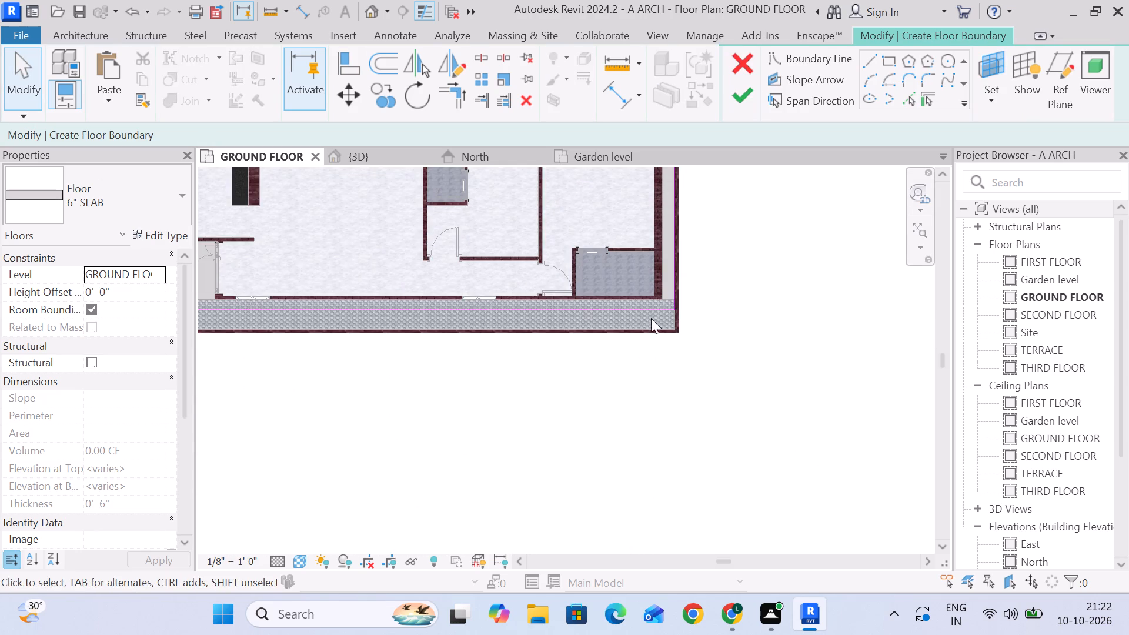
Check the completed slab outline around the house and entrance, and finish the 6" SLAB floor sketch.
{"action": "scroll", "coordinate": [652, 316], "scroll_direction": "up", "scroll_amount": 2}
{"action": "scroll", "coordinate": [634, 341], "scroll_direction": "down", "scroll_amount": 4}
{"action": "middle_click_drag", "start_coordinate": [419, 363], "coordinate": [589, 390]}
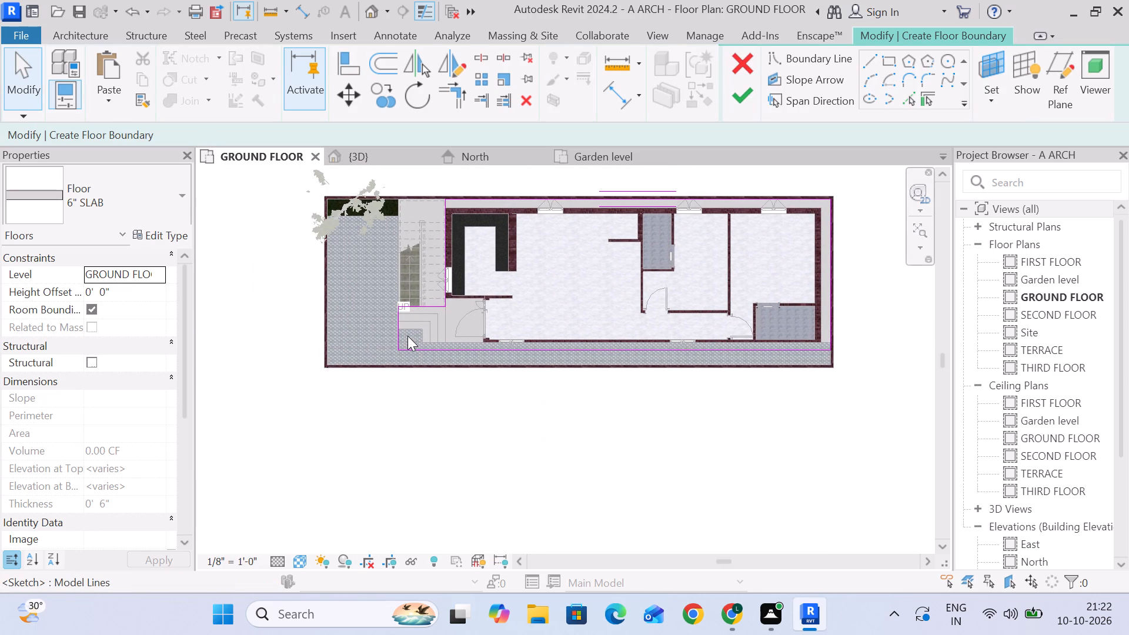
{"action": "scroll", "coordinate": [446, 301], "scroll_direction": "up", "scroll_amount": 2}
{"action": "scroll", "coordinate": [514, 318], "scroll_direction": "up", "scroll_amount": 1}
{"action": "middle_click_drag", "start_coordinate": [514, 318], "coordinate": [509, 347]}
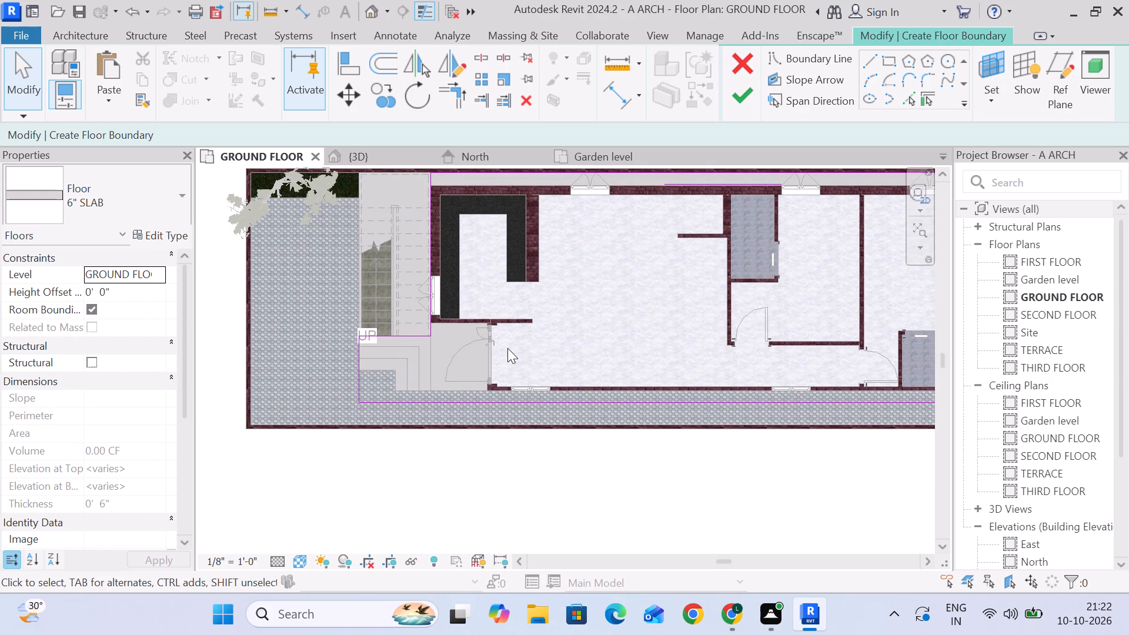
{"action": "middle_click_drag", "start_coordinate": [563, 328], "coordinate": [529, 317]}
{"action": "scroll", "coordinate": [527, 317], "scroll_direction": "down", "scroll_amount": 3}
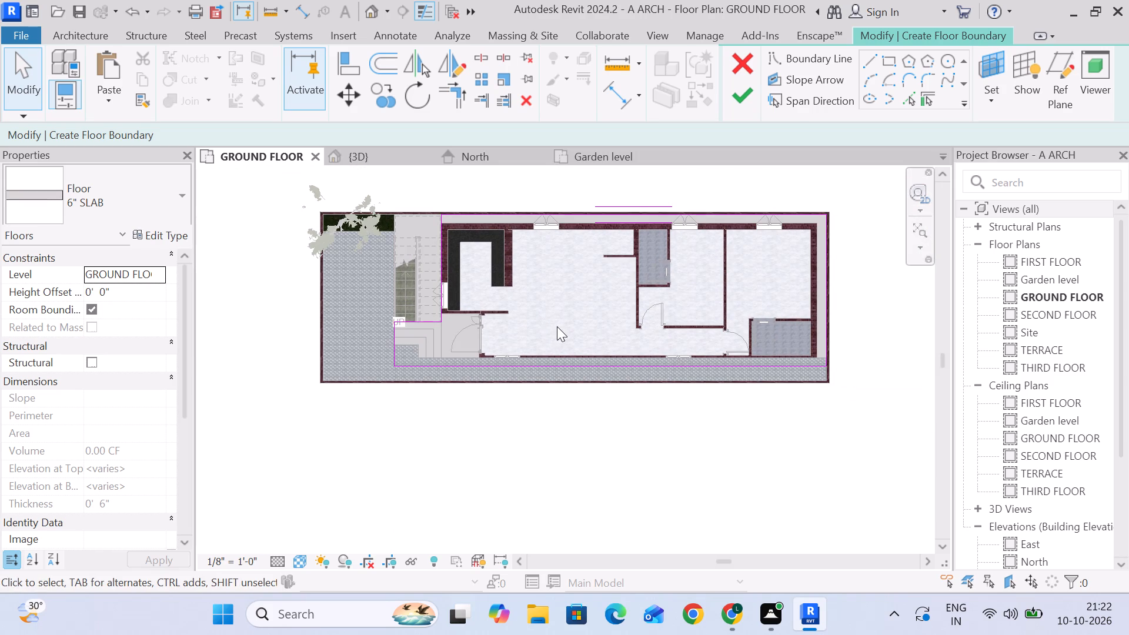
{"action": "left_click", "coordinate": [746, 98]}
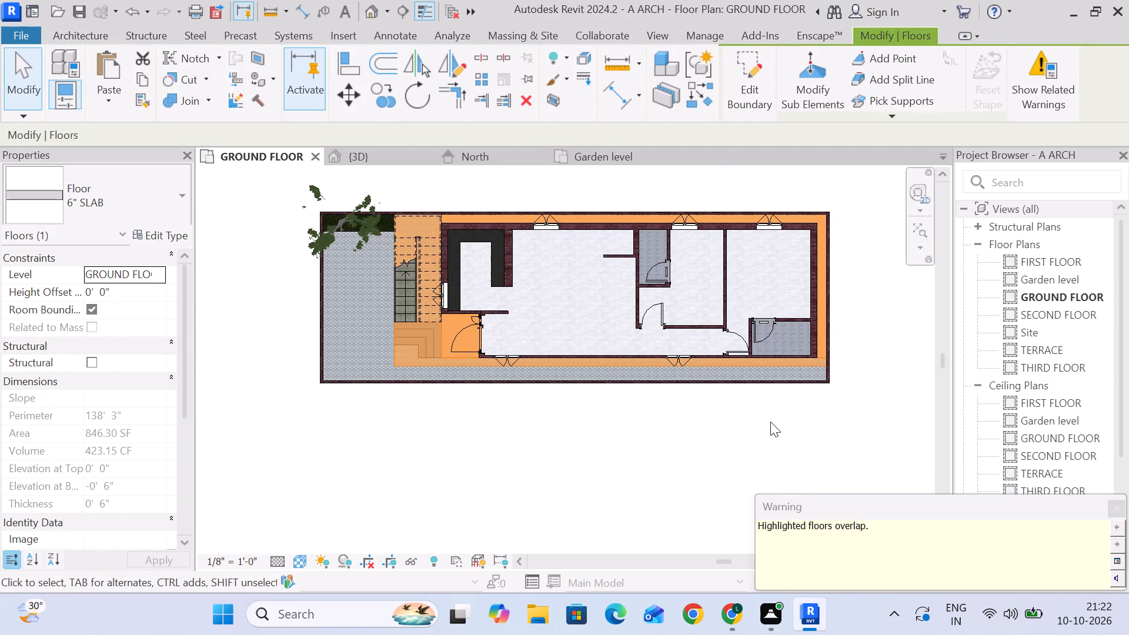
Move the new 6" slab up to the FIRST FLOOR level in the 3D view.
{"action": "left_click", "coordinate": [366, 161]}
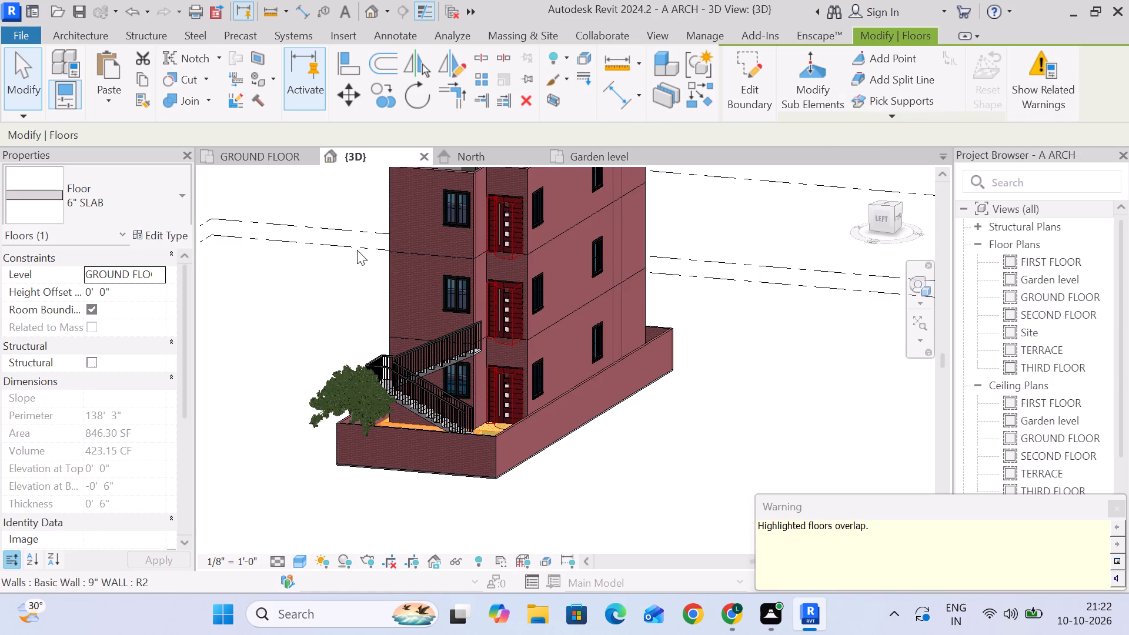
{"action": "scroll", "coordinate": [437, 372], "scroll_direction": "down", "scroll_amount": 3}
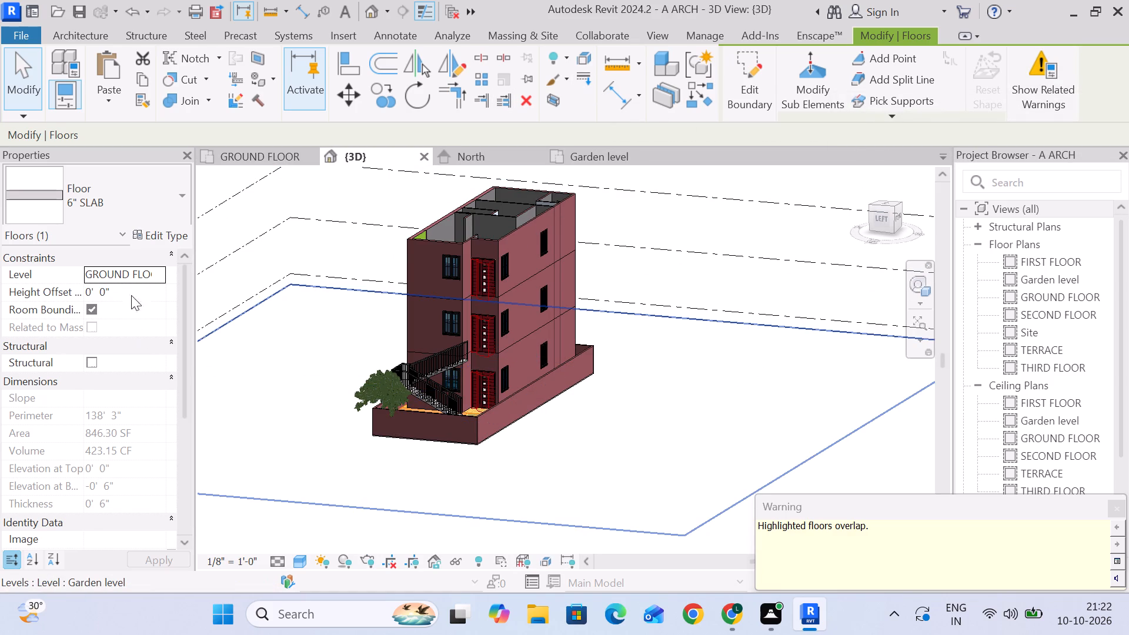
{"action": "left_click", "coordinate": [155, 273]}
{"action": "left_click", "coordinate": [123, 325]}
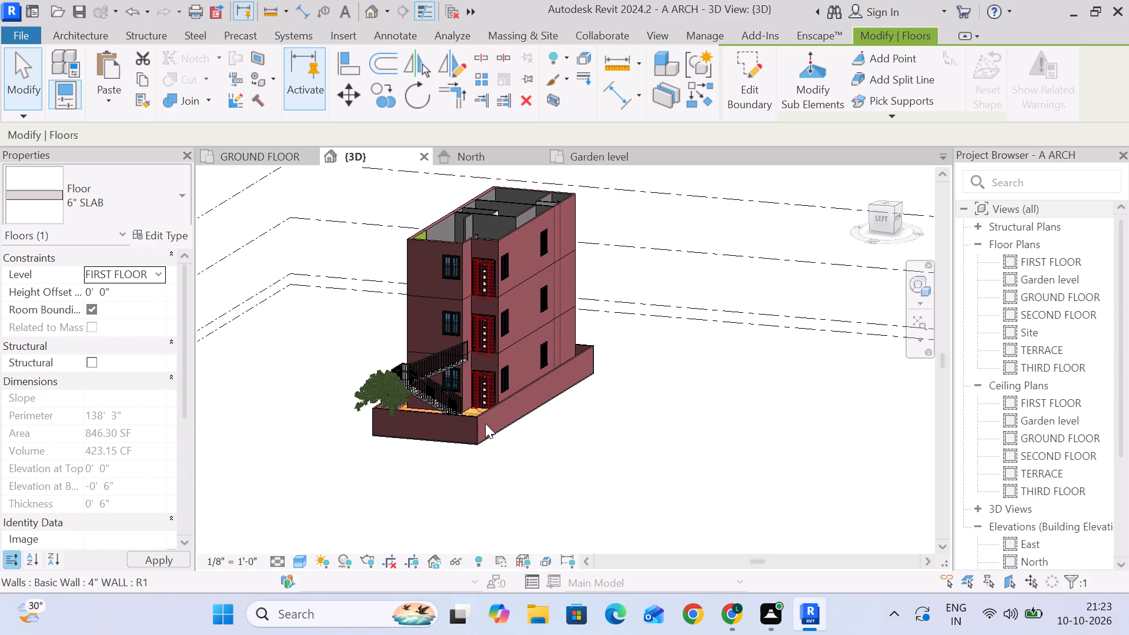
{"action": "left_click", "coordinate": [669, 442]}
Copy the first-floor 6" slab and paste it aligned to the SECOND FLOOR and THIRD FLOOR levels.
{"action": "left_click", "coordinate": [491, 355]}
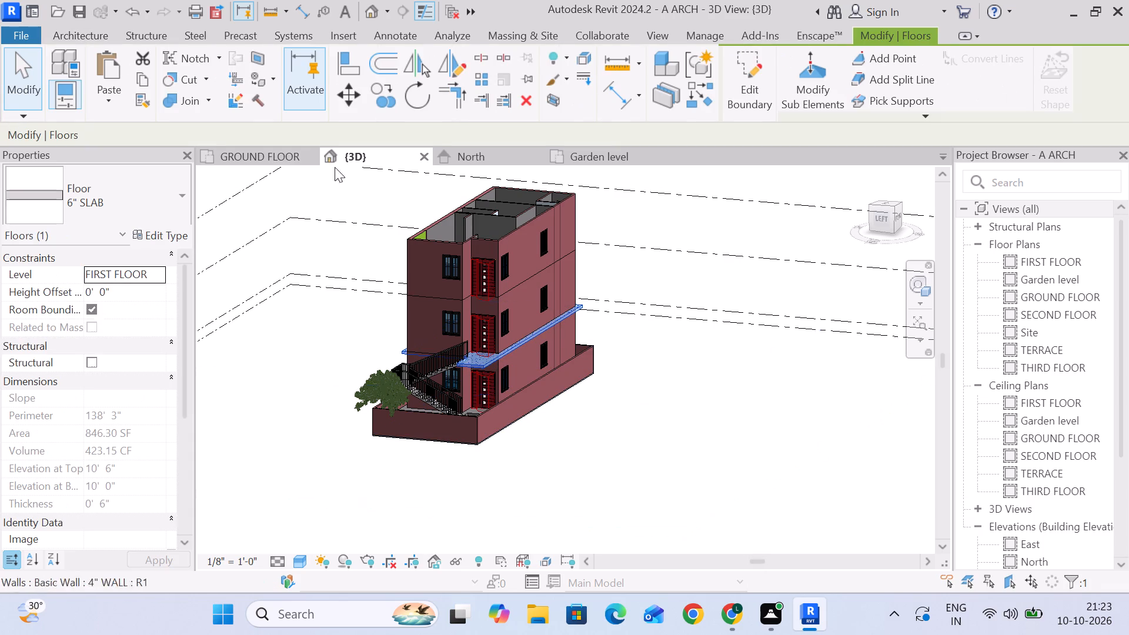
{"action": "left_click", "coordinate": [145, 73]}
{"action": "left_click", "coordinate": [118, 103]}
{"action": "left_click_drag", "start_coordinate": [120, 158], "coordinate": [128, 170]}
{"action": "left_click", "coordinate": [440, 225]}
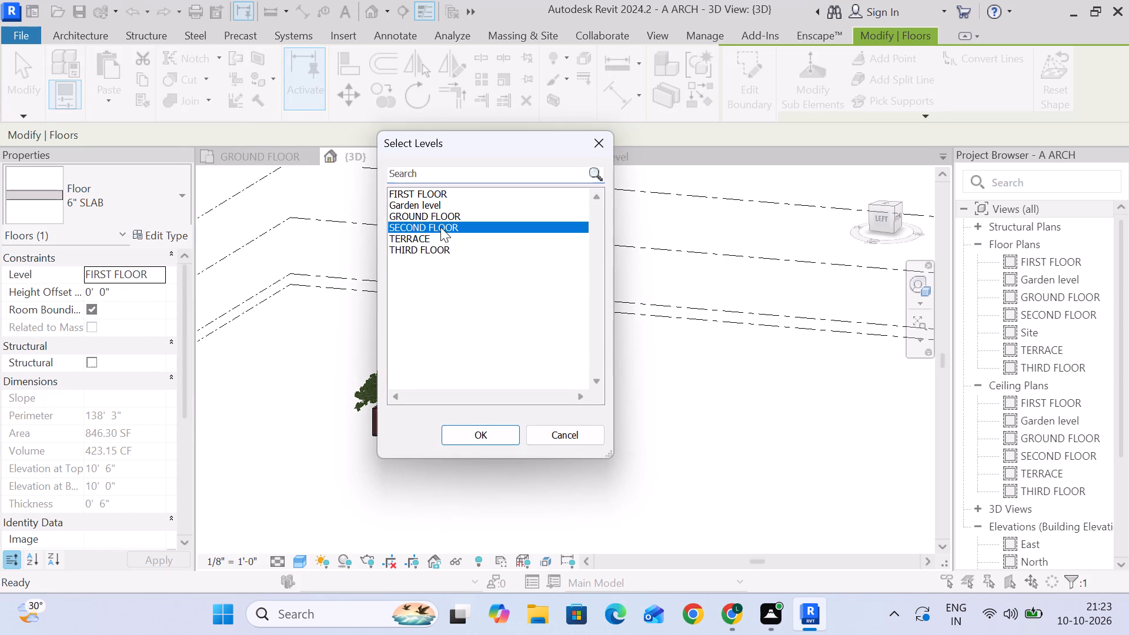
{"action": "left_click", "coordinate": [441, 250], "text": "ctrl"}
{"action": "left_click", "coordinate": [490, 433]}
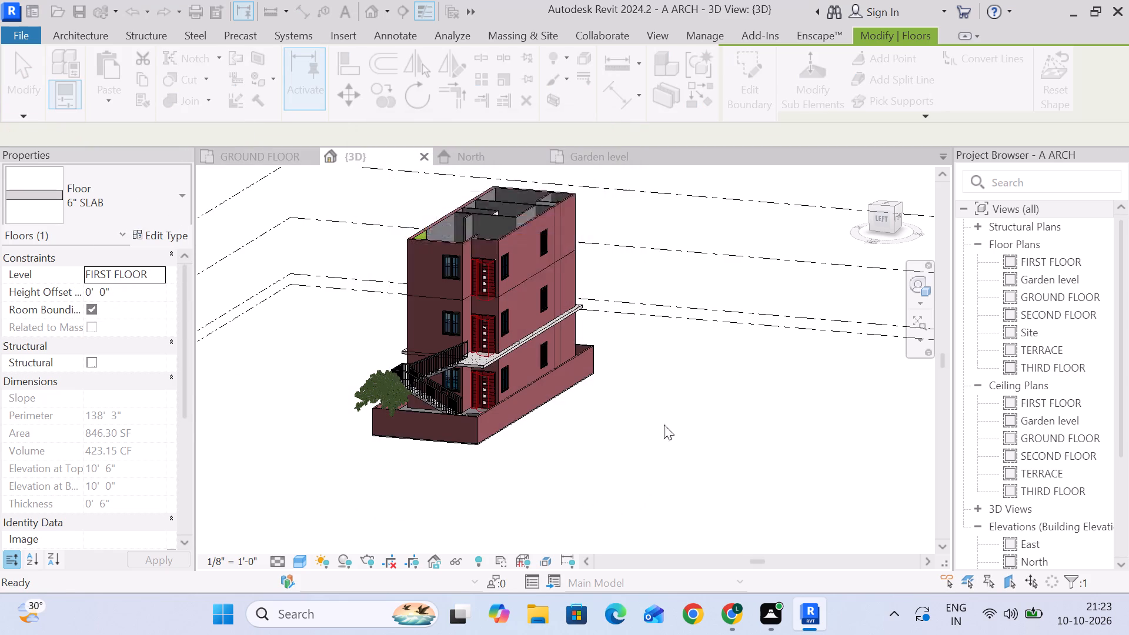
{"action": "left_click", "coordinate": [694, 423]}
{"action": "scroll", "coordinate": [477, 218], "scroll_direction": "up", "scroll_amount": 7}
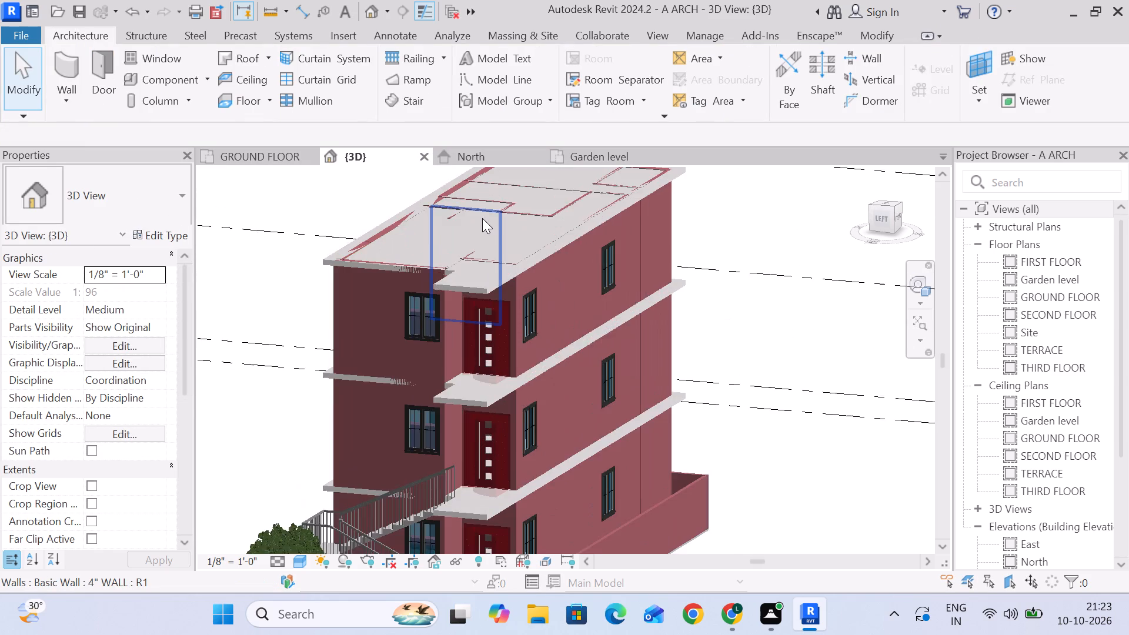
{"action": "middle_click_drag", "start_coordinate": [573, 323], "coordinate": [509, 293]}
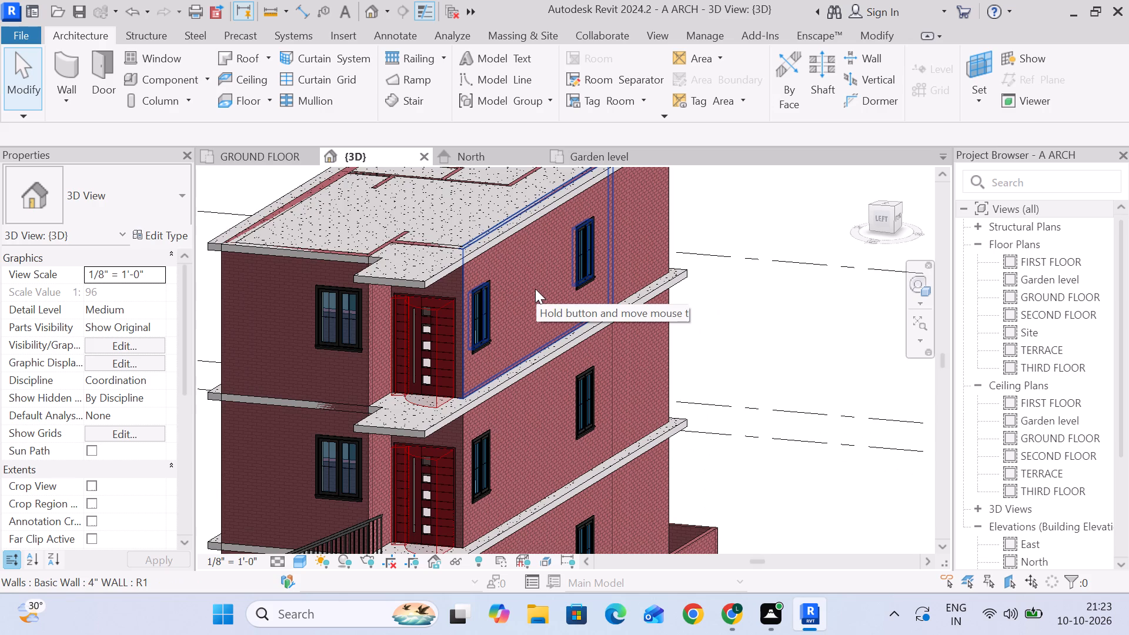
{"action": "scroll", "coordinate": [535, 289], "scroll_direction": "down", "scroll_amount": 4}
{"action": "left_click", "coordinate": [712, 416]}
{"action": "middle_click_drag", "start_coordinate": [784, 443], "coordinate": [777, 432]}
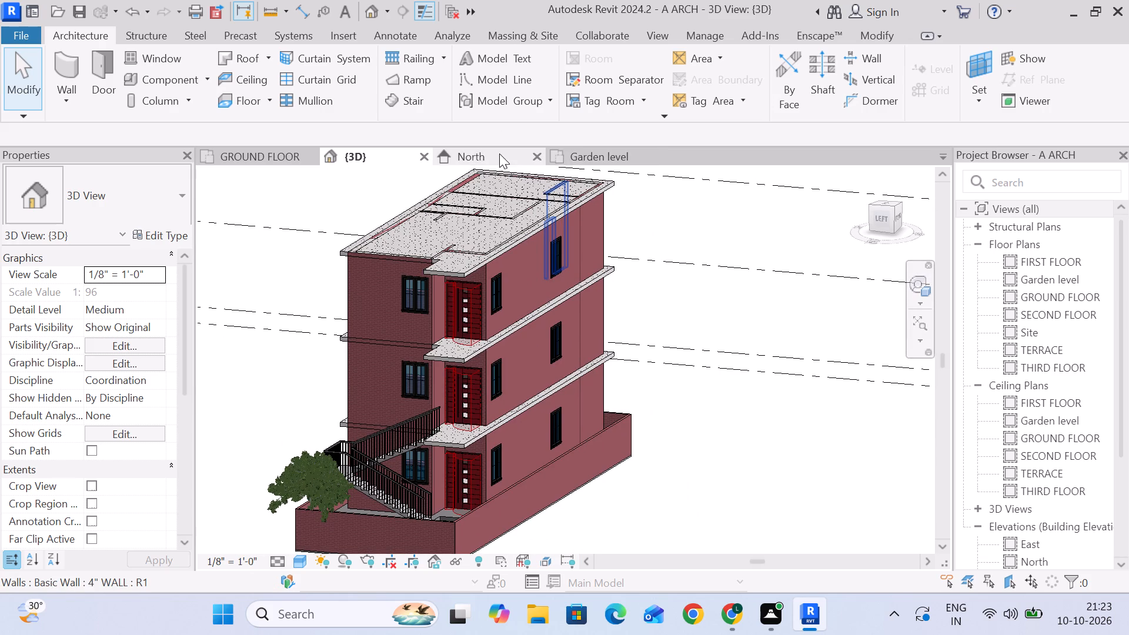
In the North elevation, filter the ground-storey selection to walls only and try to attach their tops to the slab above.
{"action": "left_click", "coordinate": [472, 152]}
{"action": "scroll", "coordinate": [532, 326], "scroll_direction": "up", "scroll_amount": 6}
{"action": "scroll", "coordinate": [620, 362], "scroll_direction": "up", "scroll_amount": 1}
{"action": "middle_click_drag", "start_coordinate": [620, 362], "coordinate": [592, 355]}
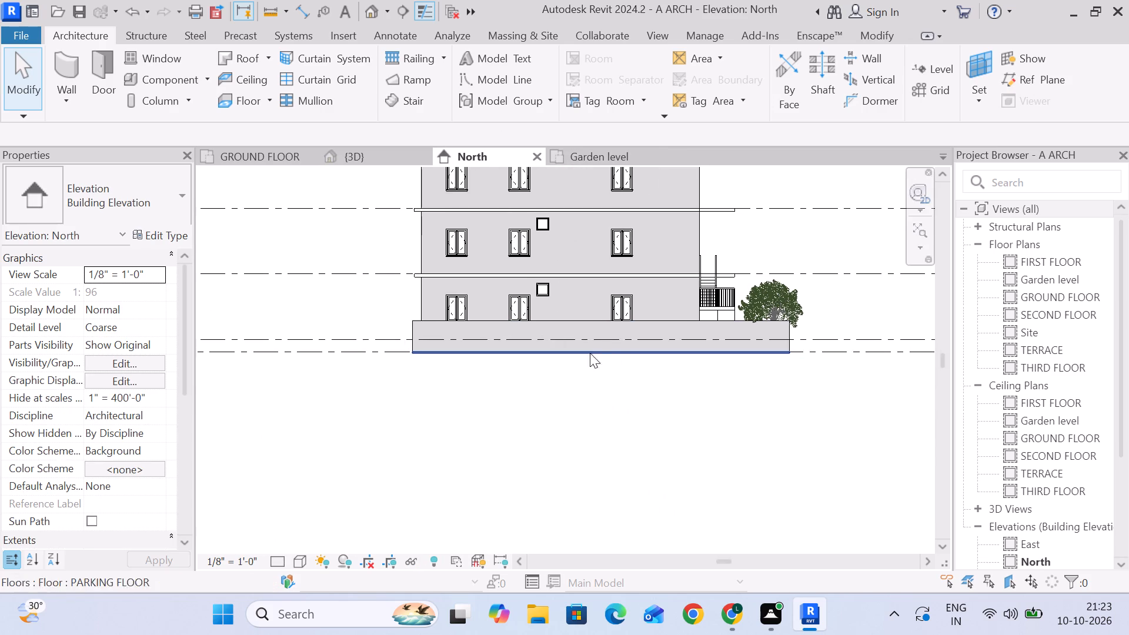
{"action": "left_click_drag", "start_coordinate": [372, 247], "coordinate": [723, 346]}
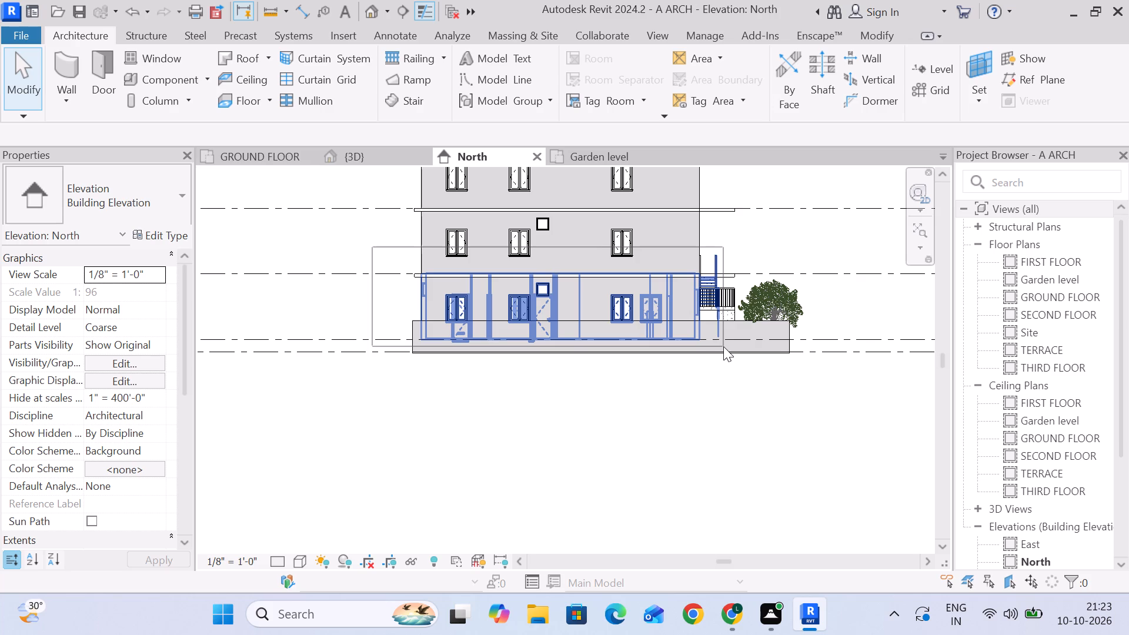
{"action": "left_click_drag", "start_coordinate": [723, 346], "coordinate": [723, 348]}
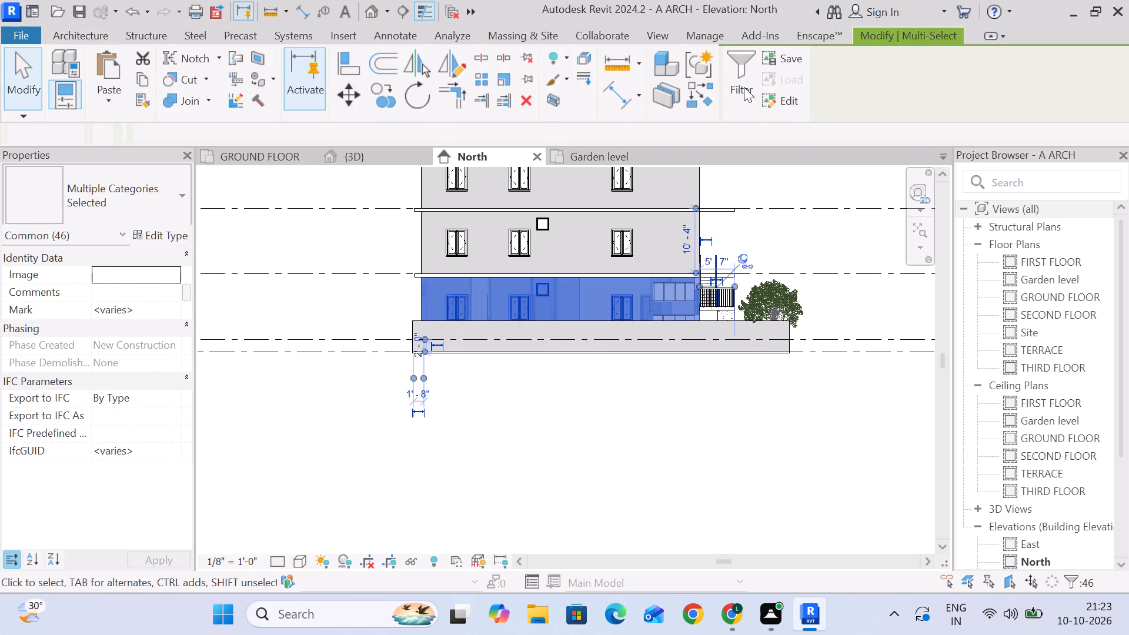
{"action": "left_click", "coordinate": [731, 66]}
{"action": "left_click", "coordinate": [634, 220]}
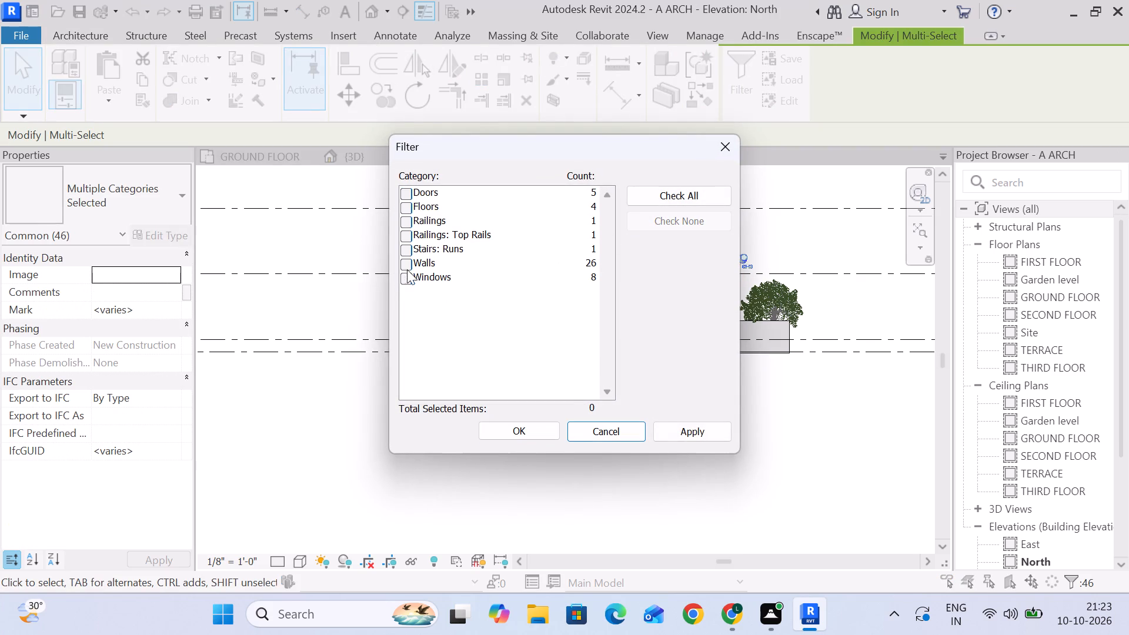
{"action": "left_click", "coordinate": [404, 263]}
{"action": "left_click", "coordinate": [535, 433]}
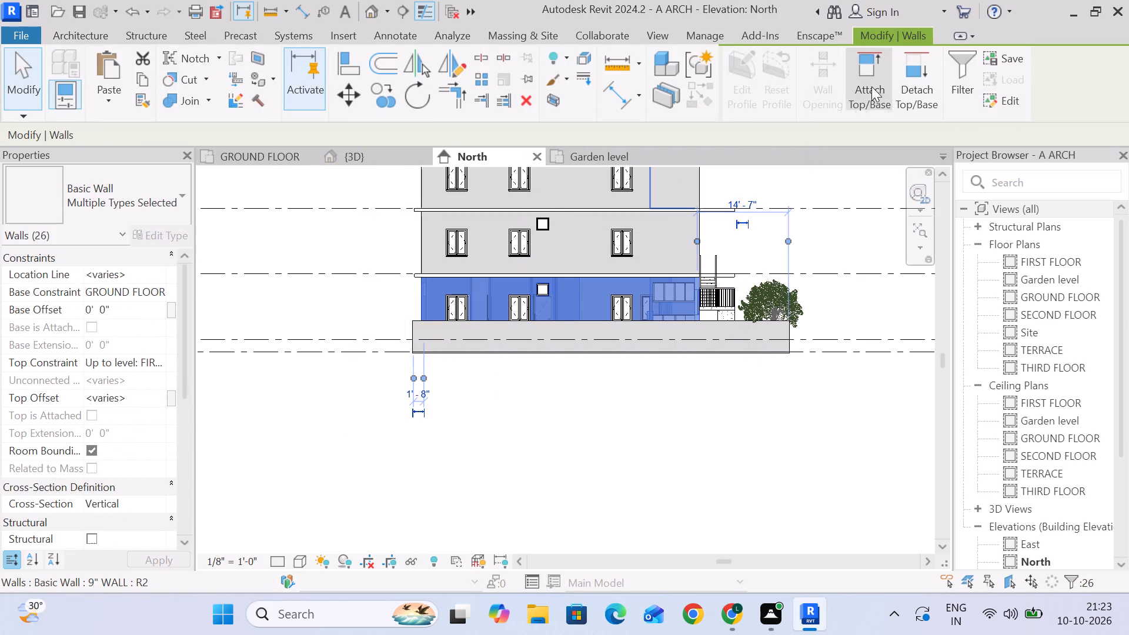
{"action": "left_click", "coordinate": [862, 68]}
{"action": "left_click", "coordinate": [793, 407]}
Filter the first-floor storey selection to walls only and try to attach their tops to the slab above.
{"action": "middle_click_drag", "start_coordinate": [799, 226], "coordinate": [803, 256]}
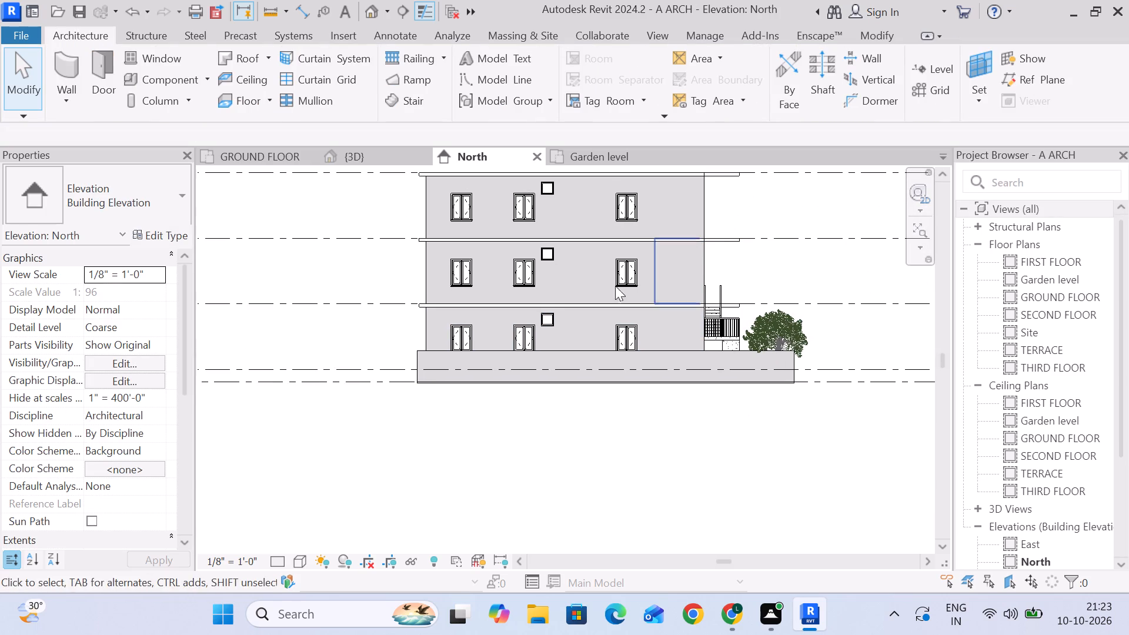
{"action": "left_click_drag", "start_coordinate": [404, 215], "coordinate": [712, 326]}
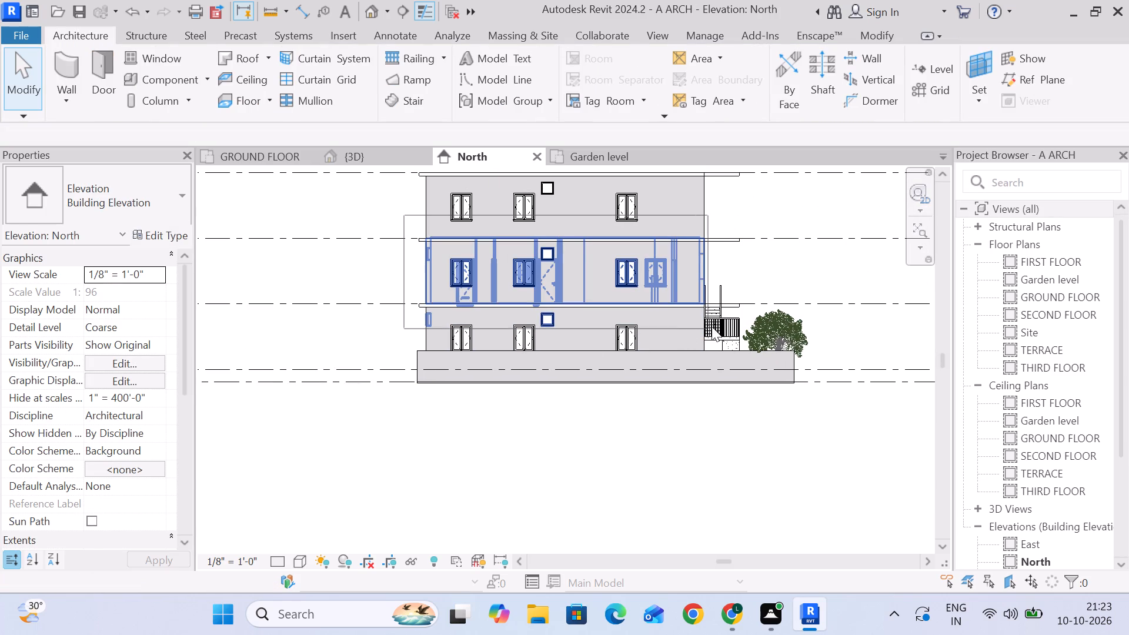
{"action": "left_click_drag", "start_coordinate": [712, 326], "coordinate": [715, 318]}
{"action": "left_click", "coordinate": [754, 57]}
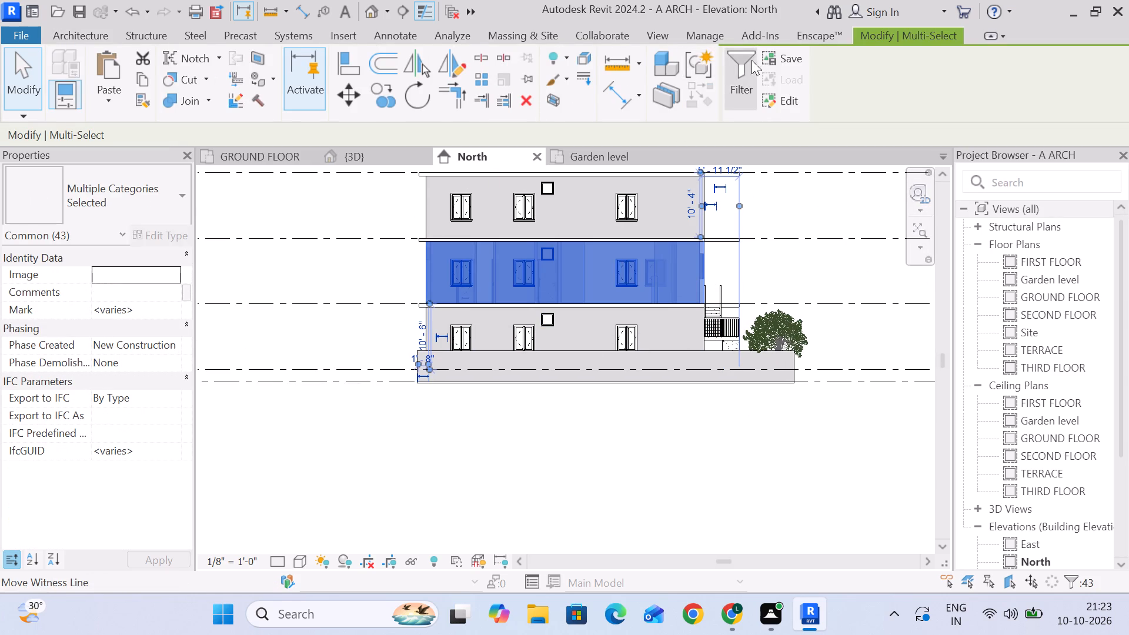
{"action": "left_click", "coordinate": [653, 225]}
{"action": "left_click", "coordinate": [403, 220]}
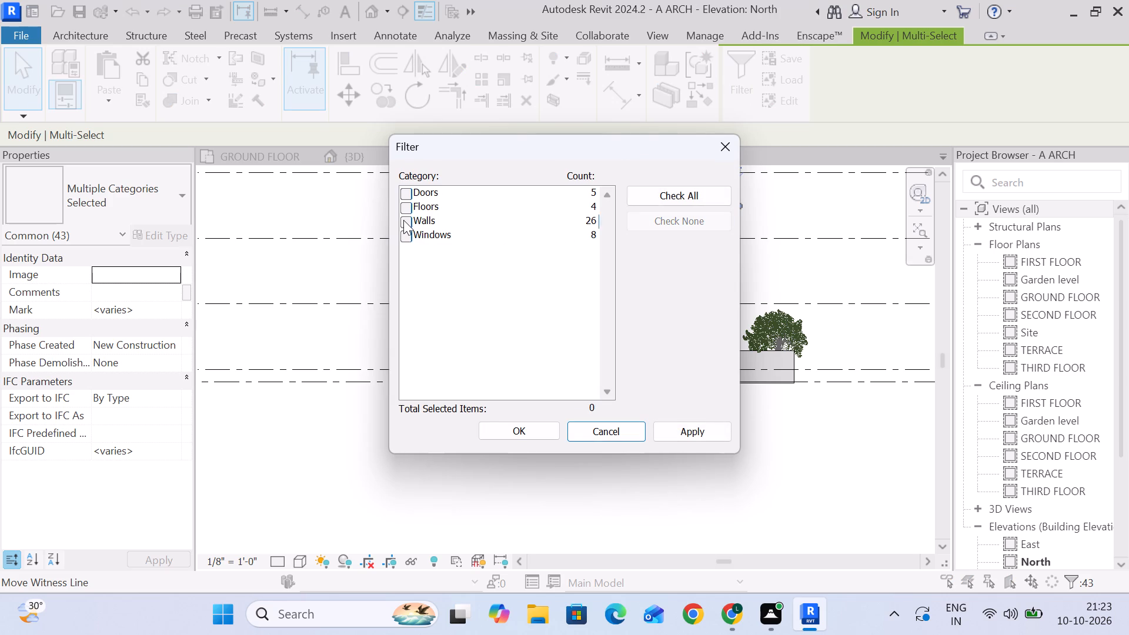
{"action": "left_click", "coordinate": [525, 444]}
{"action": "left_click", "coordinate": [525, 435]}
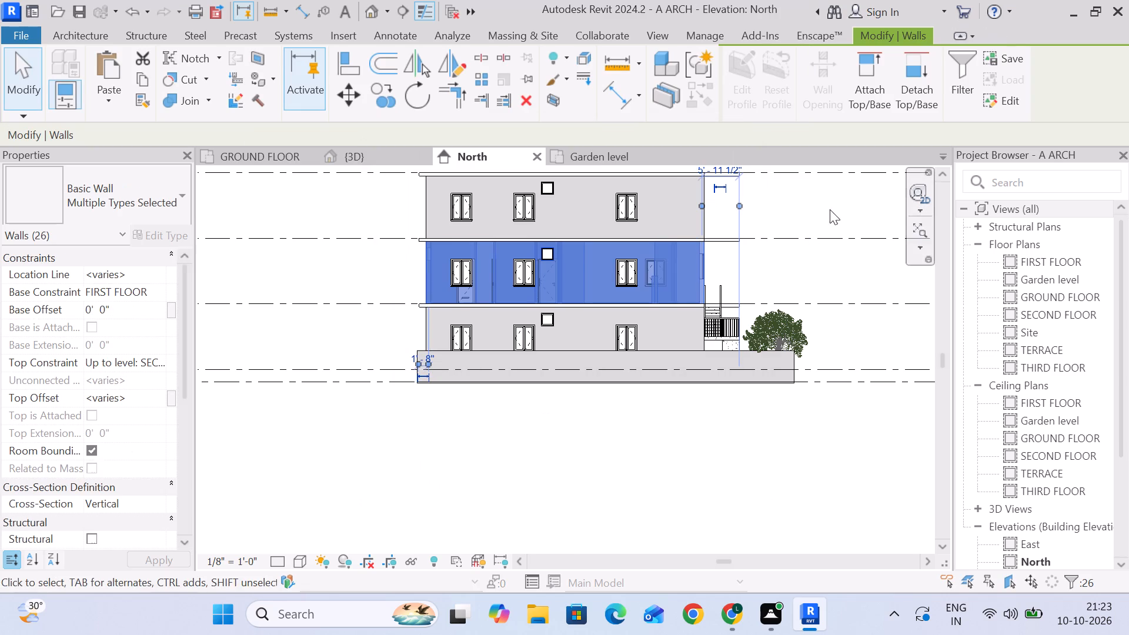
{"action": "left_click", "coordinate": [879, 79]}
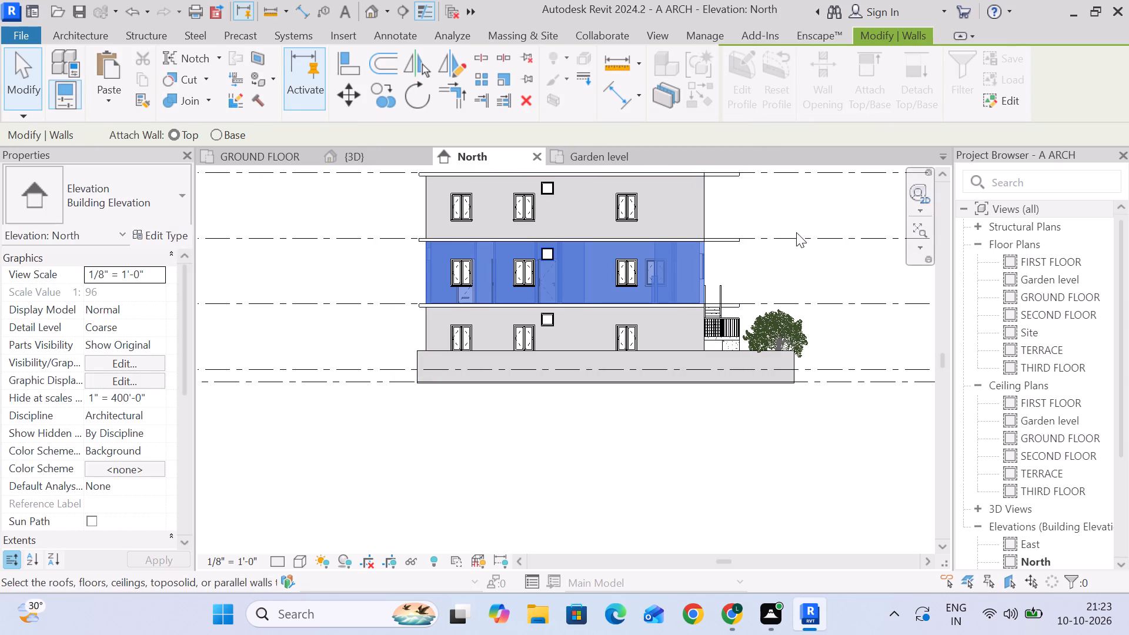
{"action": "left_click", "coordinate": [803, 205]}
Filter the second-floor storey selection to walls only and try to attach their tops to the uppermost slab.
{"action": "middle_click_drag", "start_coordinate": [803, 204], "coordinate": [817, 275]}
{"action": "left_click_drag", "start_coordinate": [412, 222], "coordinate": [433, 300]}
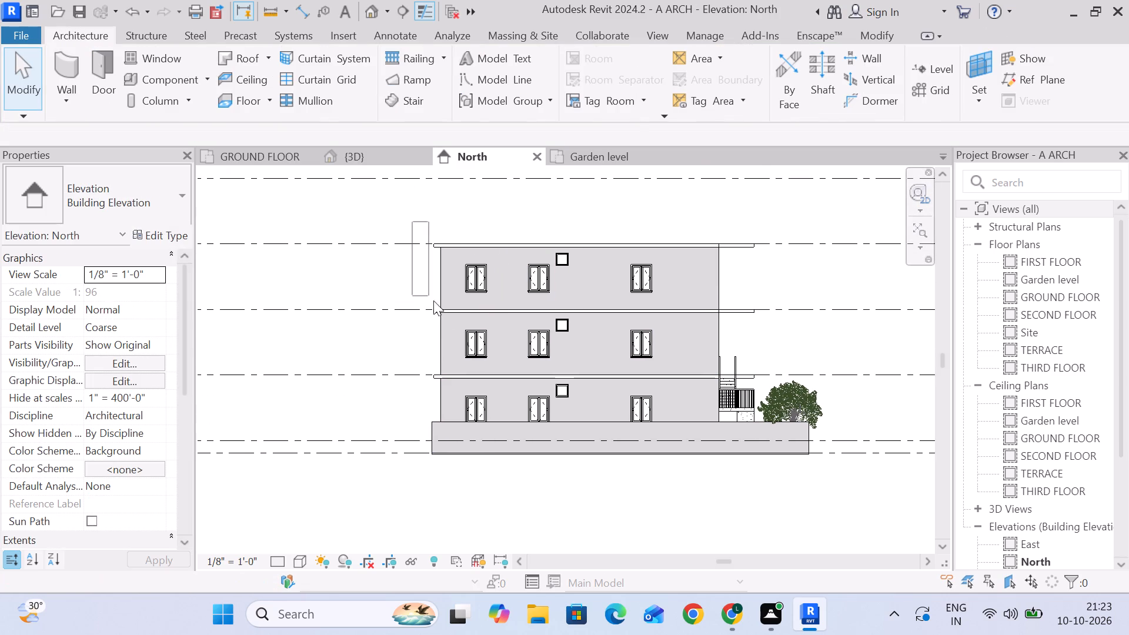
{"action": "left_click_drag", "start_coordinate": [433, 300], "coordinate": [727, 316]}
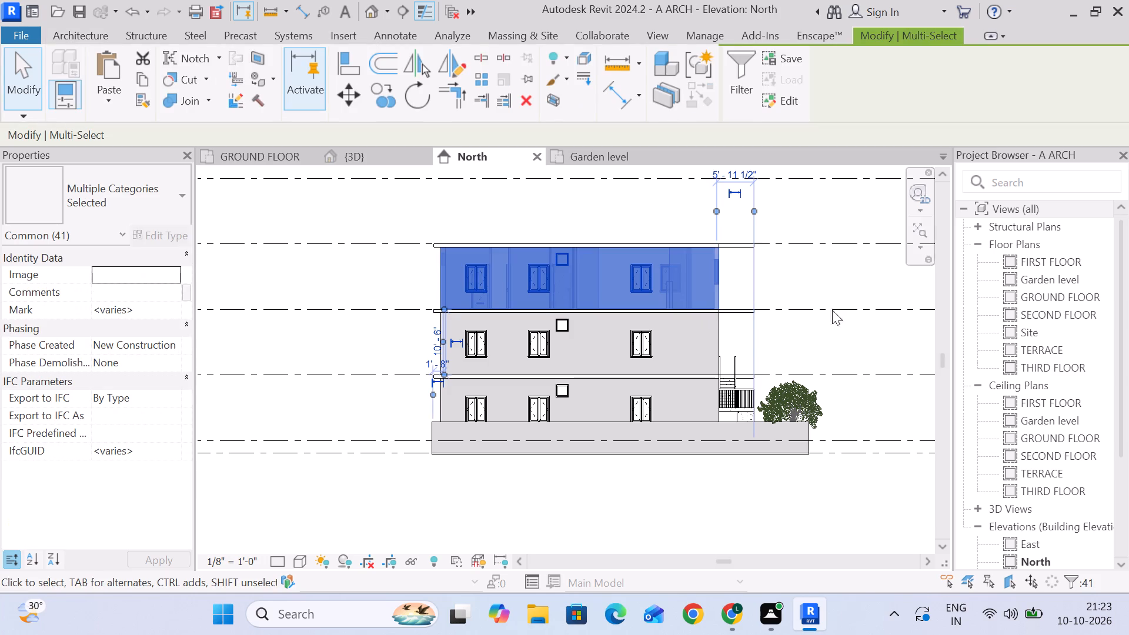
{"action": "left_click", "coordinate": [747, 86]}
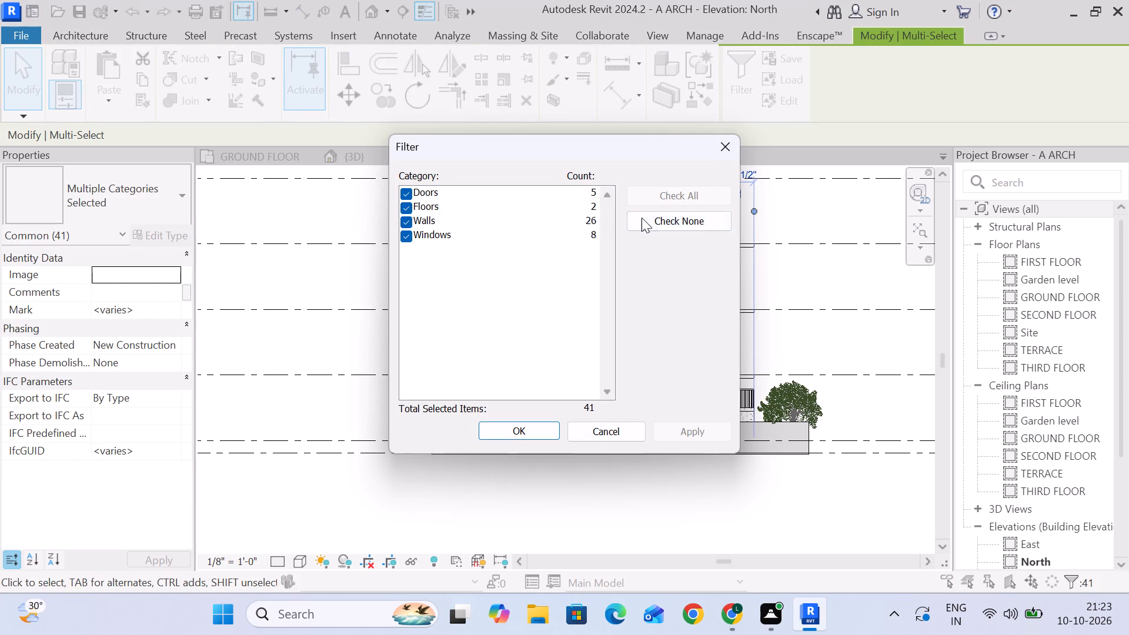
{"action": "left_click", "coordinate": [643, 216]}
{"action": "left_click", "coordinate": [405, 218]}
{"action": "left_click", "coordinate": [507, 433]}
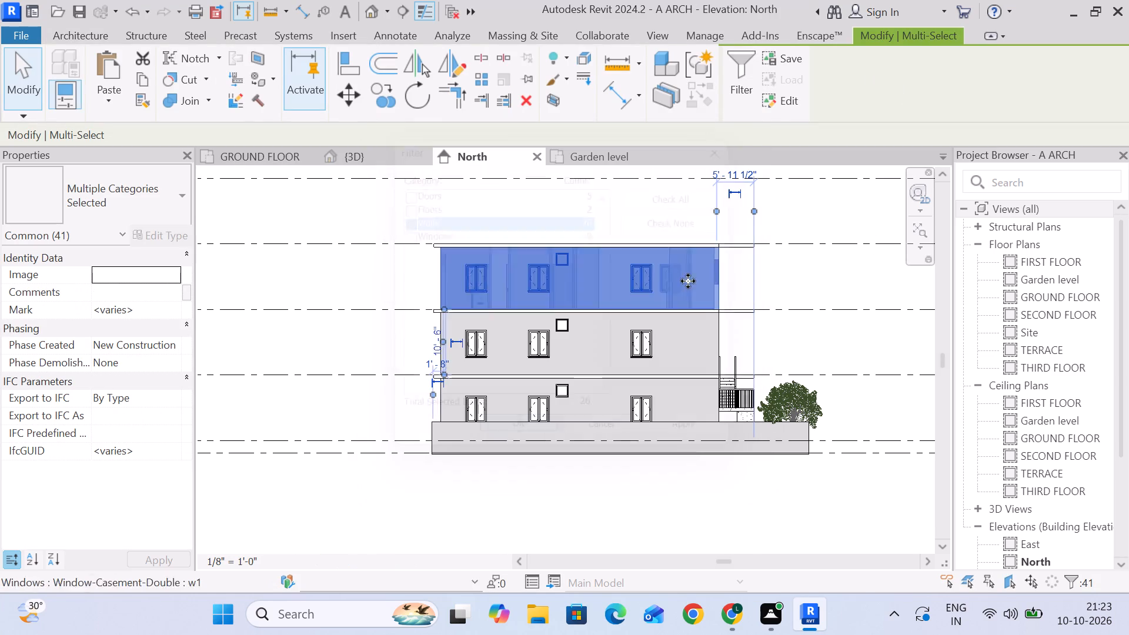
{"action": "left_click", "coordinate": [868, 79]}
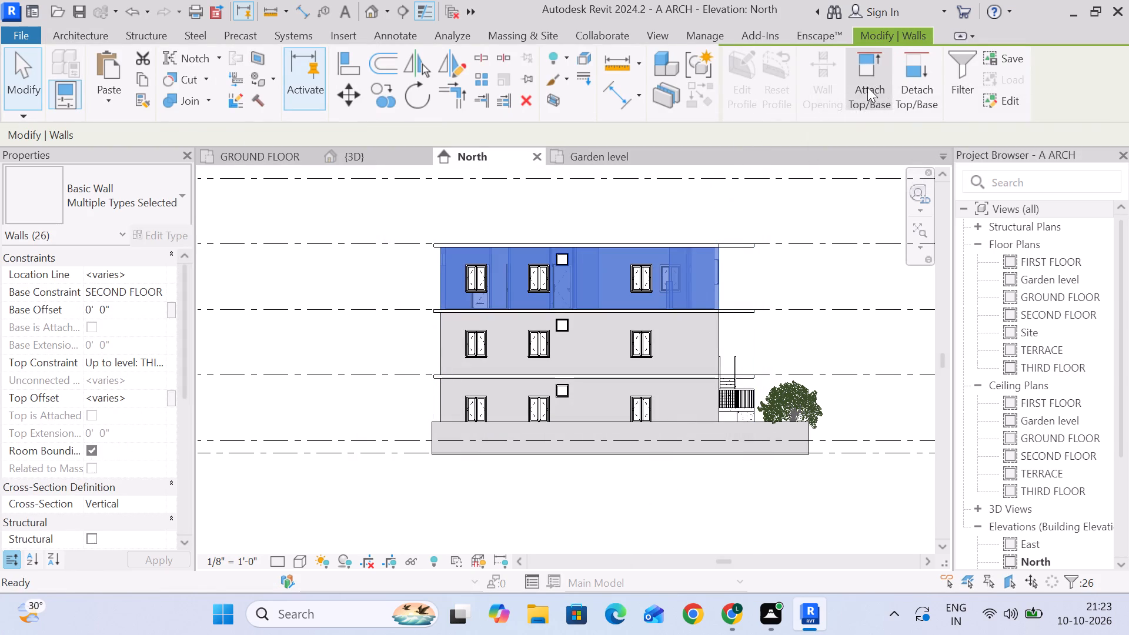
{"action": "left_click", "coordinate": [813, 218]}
In 3D, attach the top of the second-floor 9" wall along the kitchen-side long edge, away from the stair, to the uppermost slab.
{"action": "left_click", "coordinate": [374, 148]}
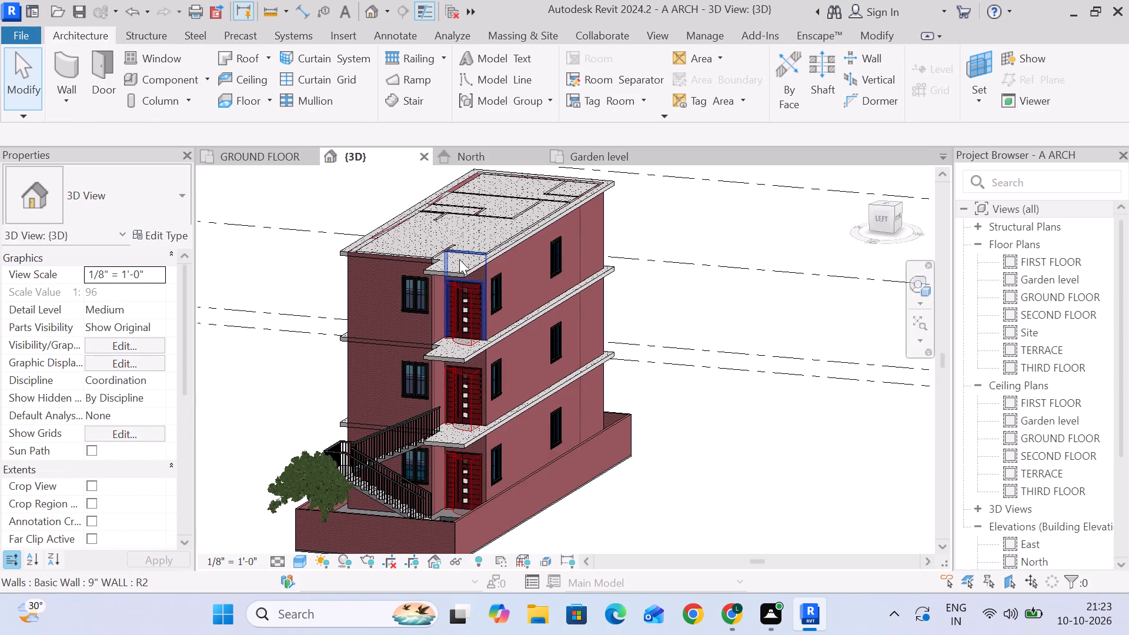
{"action": "scroll", "coordinate": [529, 220], "scroll_direction": "up", "scroll_amount": 8}
{"action": "middle_click_drag", "start_coordinate": [542, 241], "coordinate": [620, 372]}
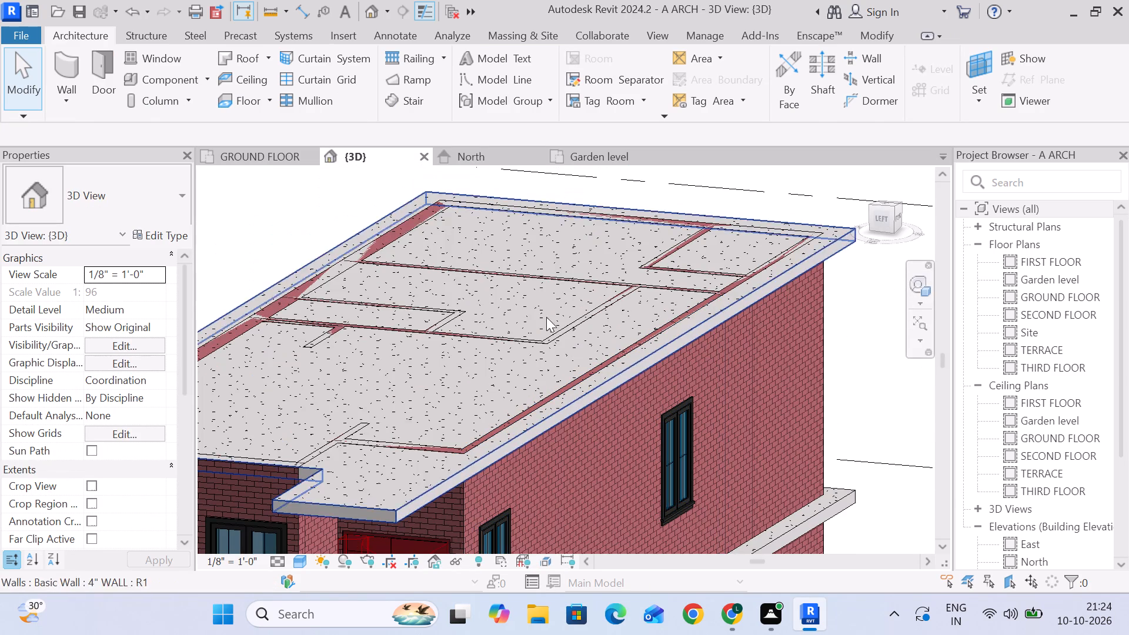
{"action": "left_click", "coordinate": [432, 216]}
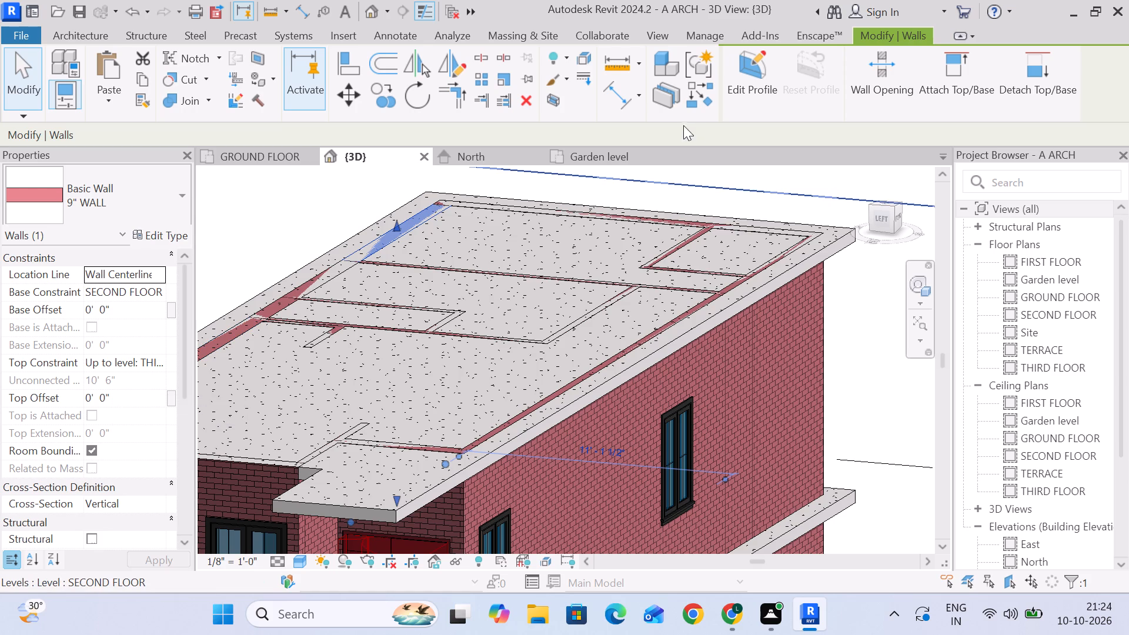
{"action": "left_click", "coordinate": [960, 81]}
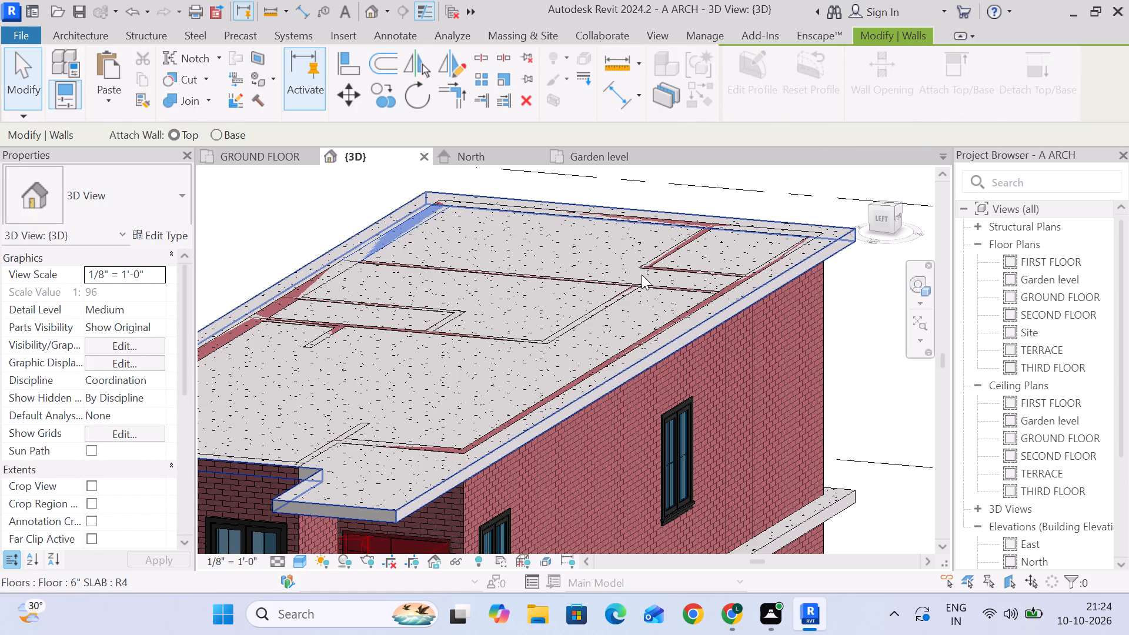
{"action": "left_click", "coordinate": [707, 296]}
{"action": "left_click", "coordinate": [843, 339]}
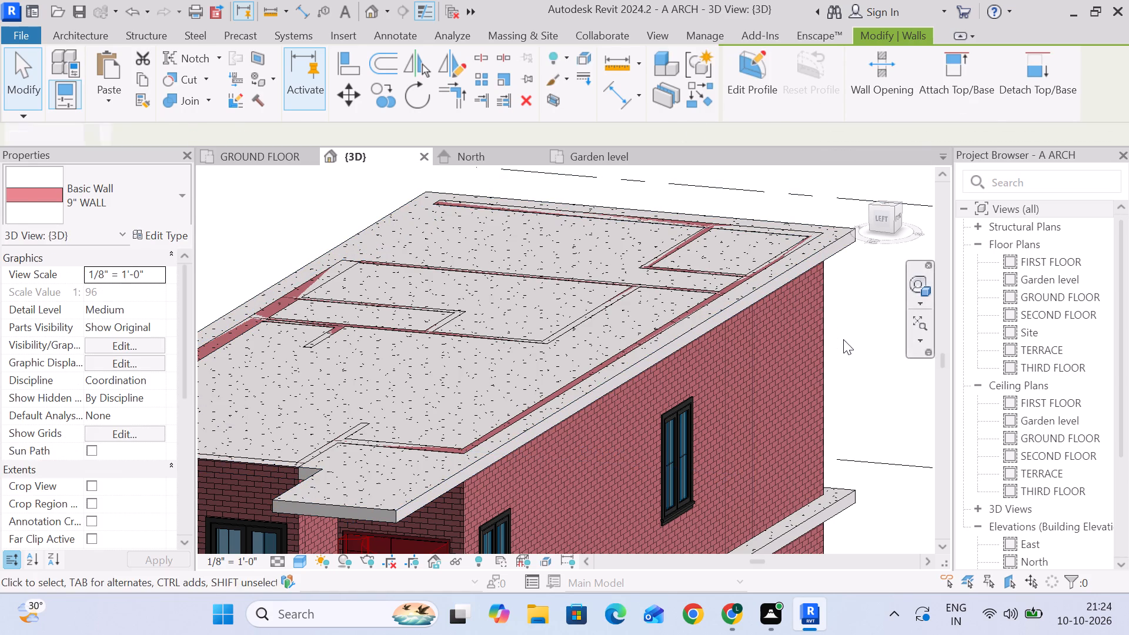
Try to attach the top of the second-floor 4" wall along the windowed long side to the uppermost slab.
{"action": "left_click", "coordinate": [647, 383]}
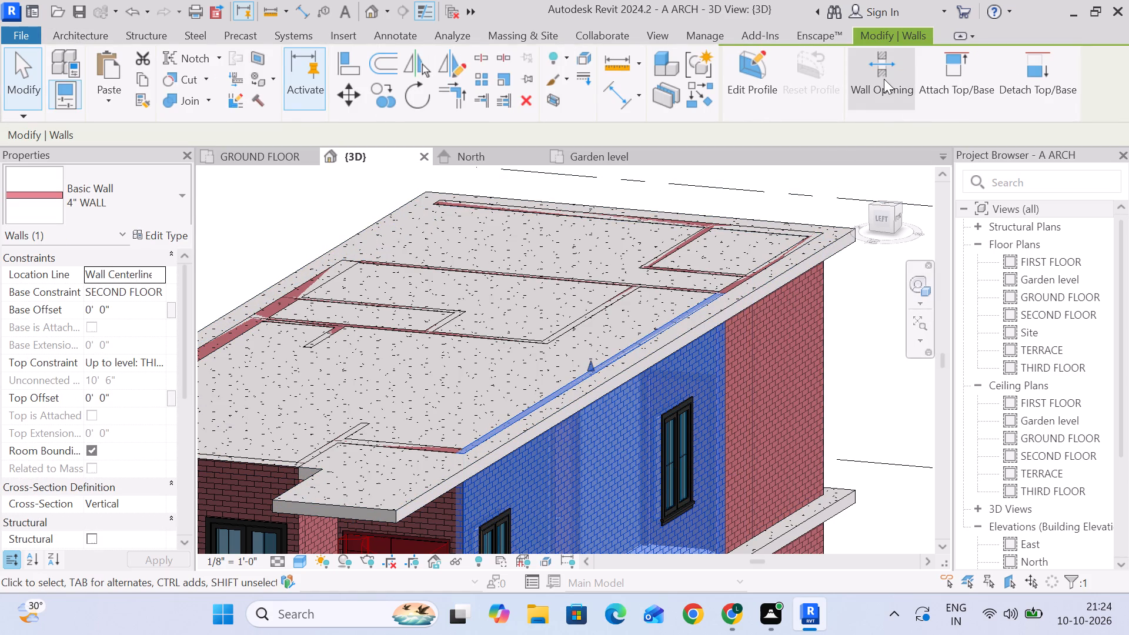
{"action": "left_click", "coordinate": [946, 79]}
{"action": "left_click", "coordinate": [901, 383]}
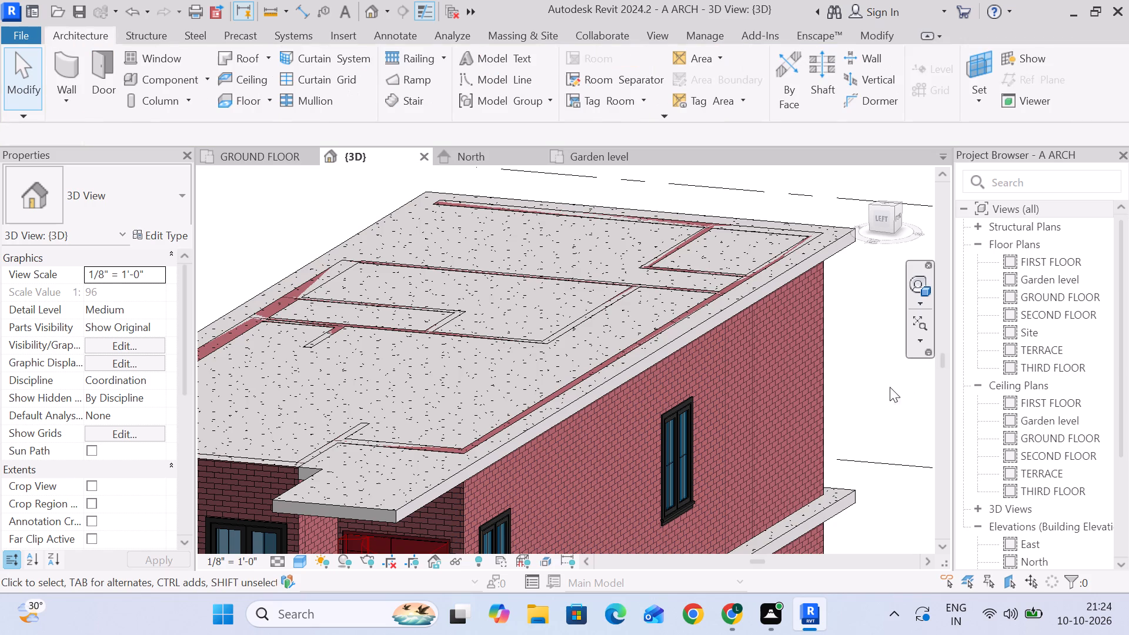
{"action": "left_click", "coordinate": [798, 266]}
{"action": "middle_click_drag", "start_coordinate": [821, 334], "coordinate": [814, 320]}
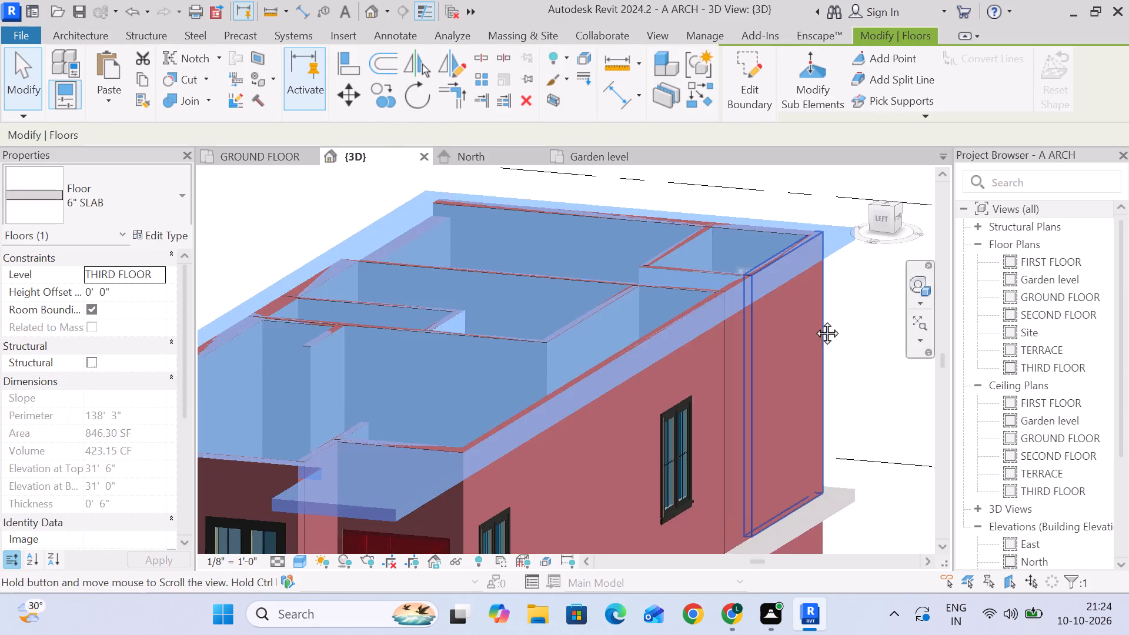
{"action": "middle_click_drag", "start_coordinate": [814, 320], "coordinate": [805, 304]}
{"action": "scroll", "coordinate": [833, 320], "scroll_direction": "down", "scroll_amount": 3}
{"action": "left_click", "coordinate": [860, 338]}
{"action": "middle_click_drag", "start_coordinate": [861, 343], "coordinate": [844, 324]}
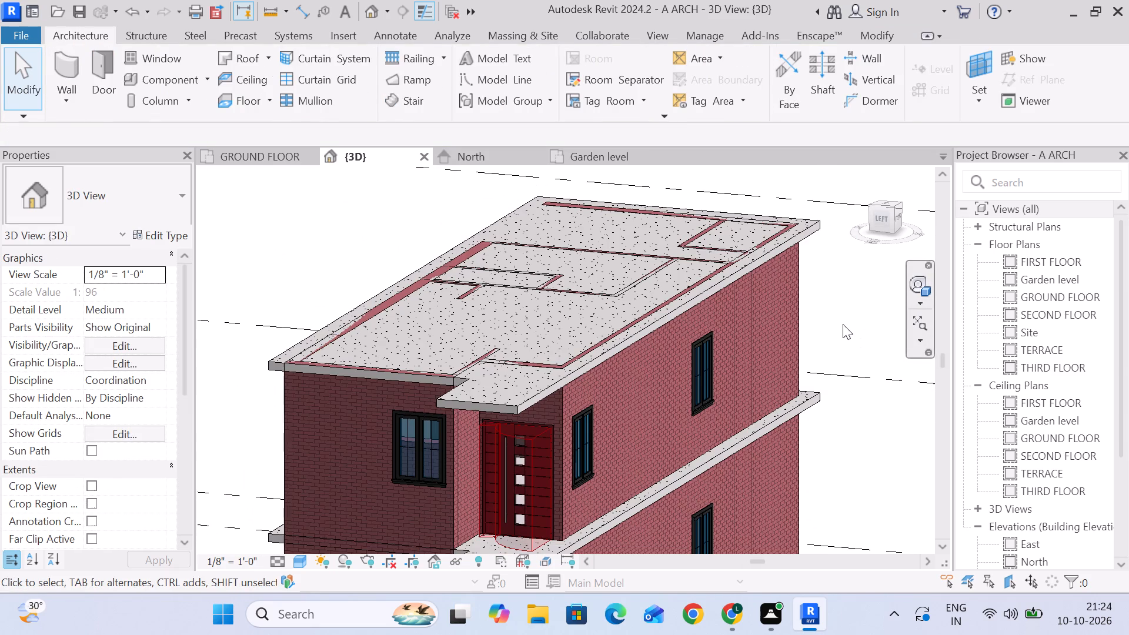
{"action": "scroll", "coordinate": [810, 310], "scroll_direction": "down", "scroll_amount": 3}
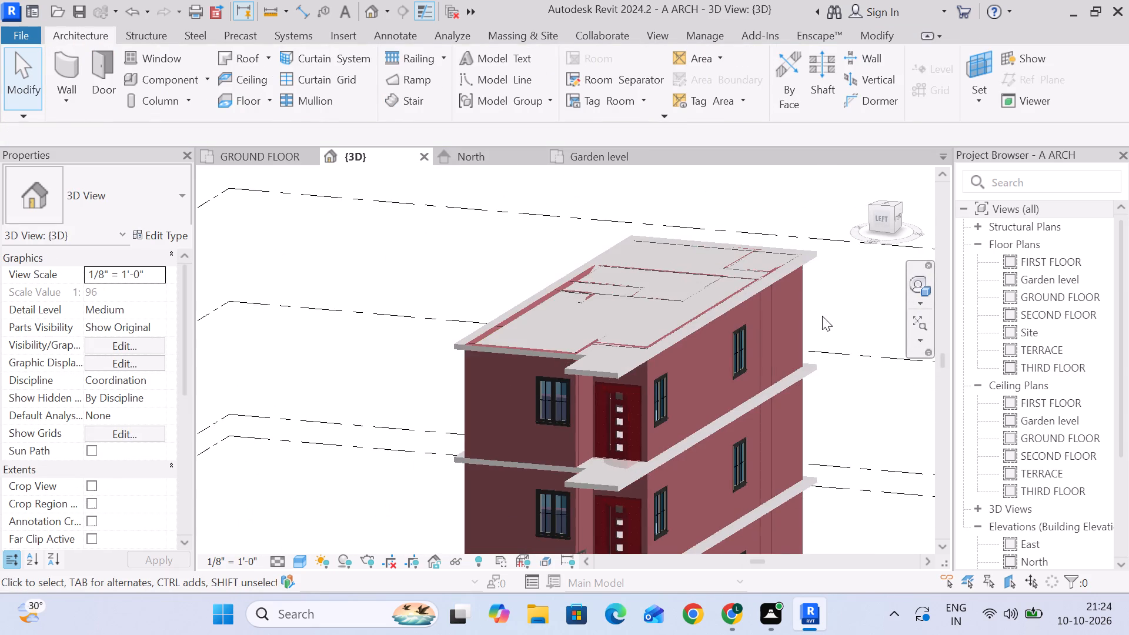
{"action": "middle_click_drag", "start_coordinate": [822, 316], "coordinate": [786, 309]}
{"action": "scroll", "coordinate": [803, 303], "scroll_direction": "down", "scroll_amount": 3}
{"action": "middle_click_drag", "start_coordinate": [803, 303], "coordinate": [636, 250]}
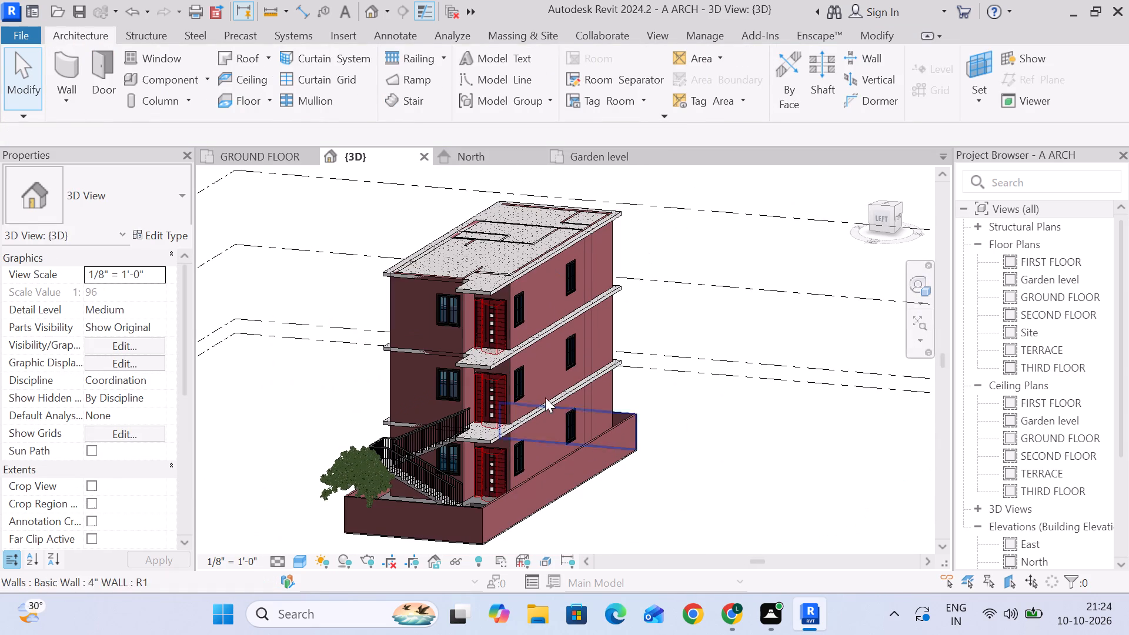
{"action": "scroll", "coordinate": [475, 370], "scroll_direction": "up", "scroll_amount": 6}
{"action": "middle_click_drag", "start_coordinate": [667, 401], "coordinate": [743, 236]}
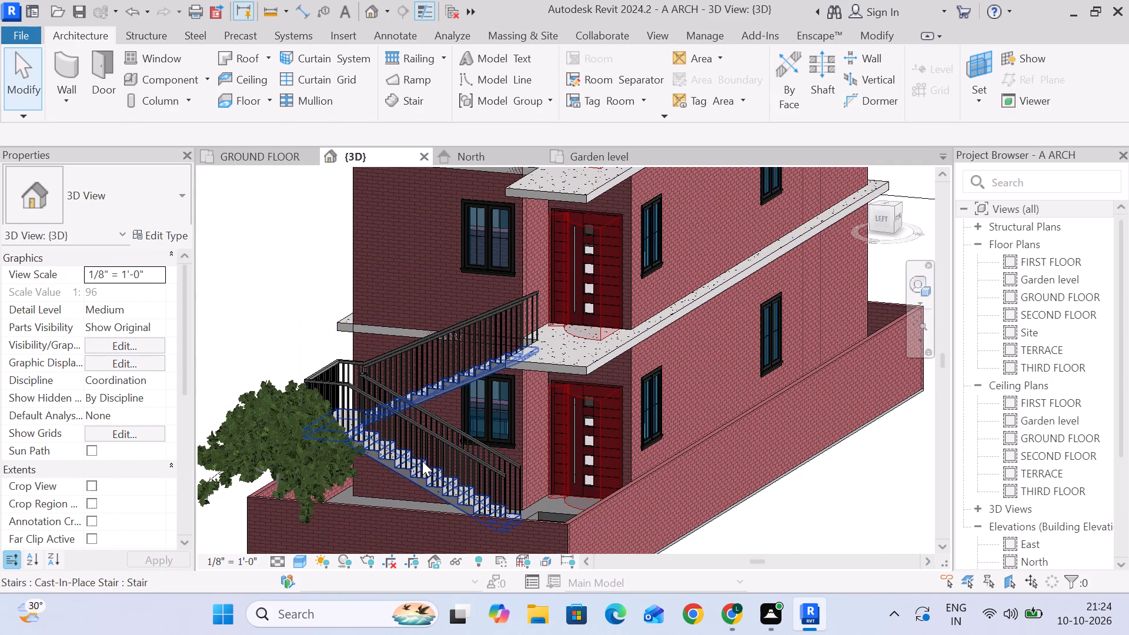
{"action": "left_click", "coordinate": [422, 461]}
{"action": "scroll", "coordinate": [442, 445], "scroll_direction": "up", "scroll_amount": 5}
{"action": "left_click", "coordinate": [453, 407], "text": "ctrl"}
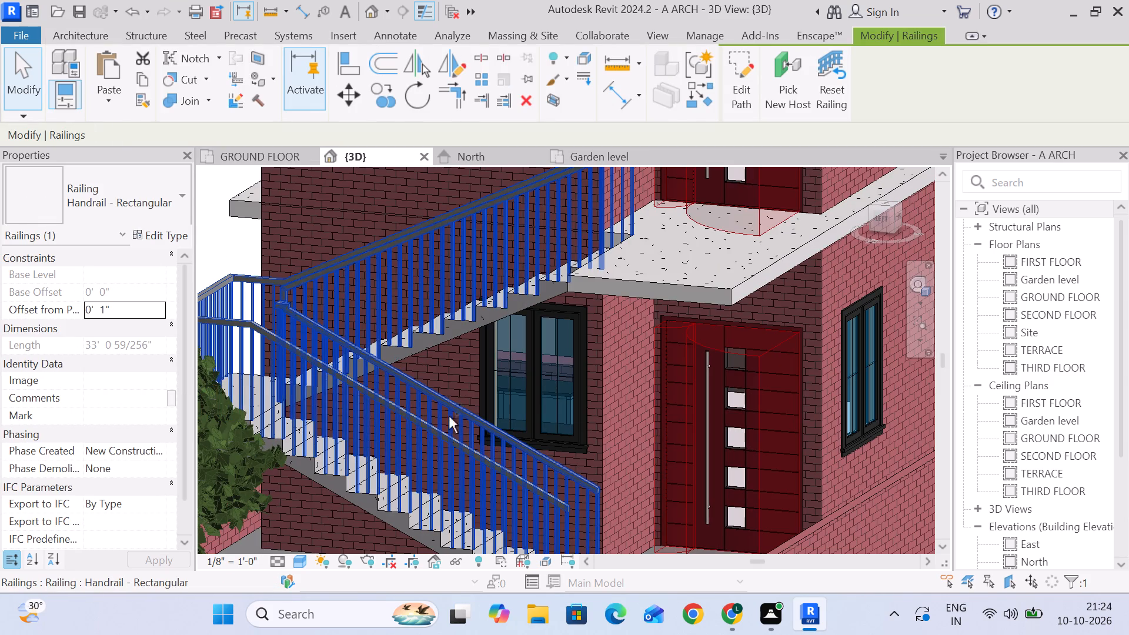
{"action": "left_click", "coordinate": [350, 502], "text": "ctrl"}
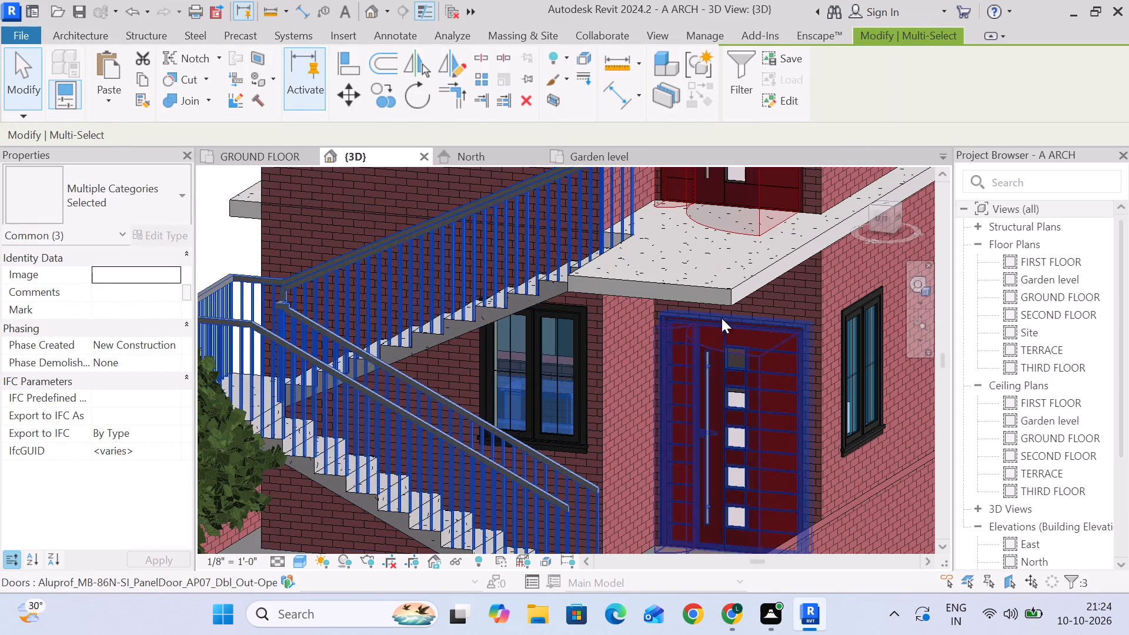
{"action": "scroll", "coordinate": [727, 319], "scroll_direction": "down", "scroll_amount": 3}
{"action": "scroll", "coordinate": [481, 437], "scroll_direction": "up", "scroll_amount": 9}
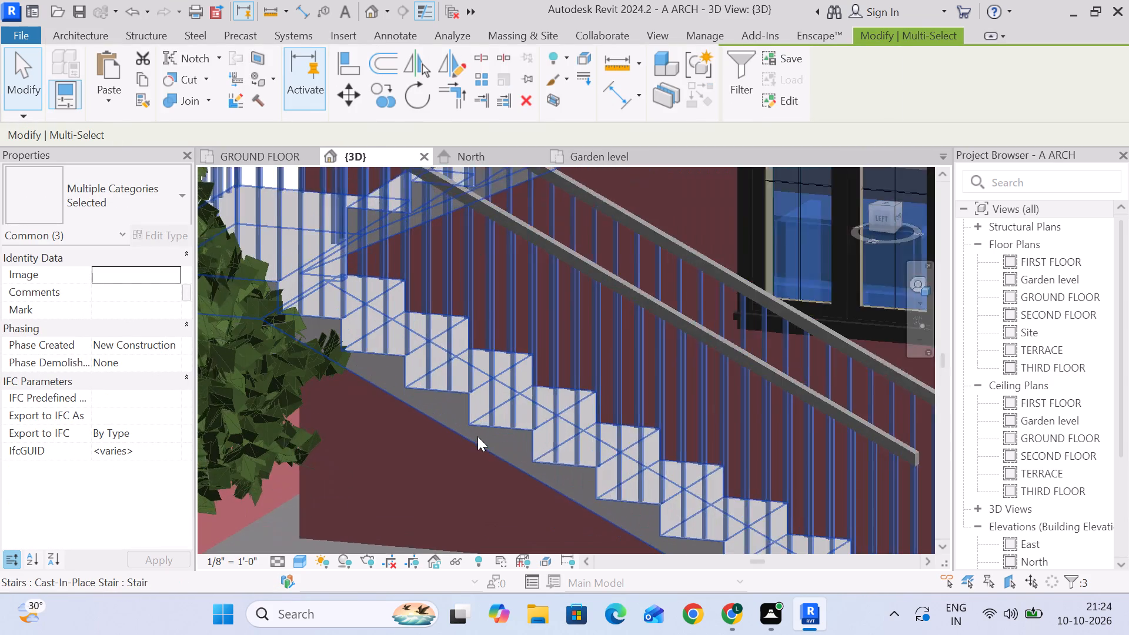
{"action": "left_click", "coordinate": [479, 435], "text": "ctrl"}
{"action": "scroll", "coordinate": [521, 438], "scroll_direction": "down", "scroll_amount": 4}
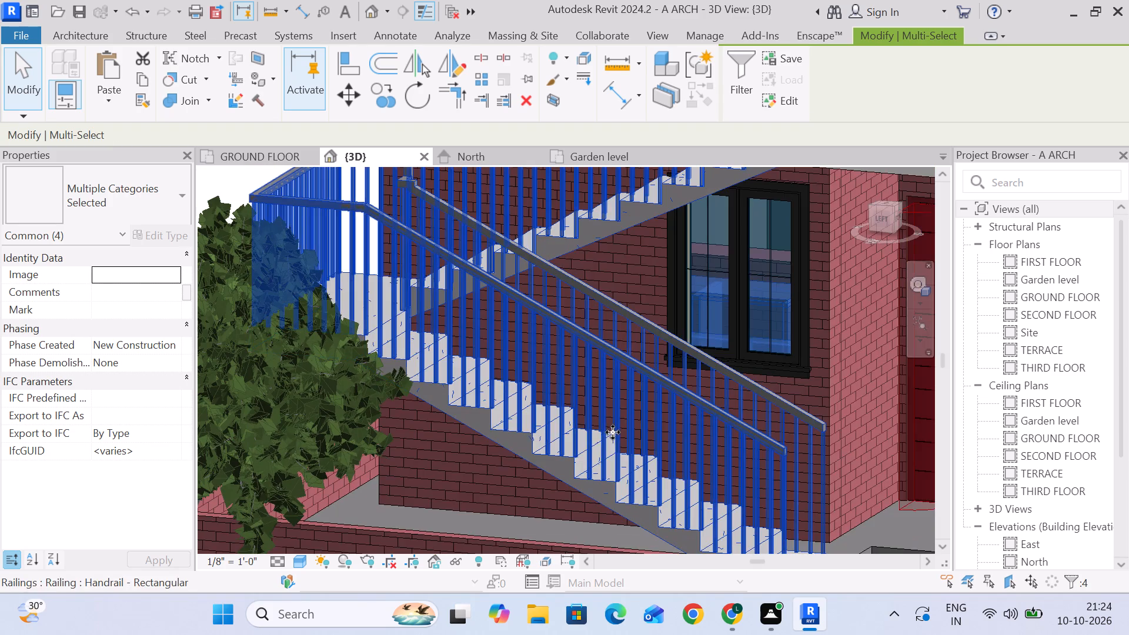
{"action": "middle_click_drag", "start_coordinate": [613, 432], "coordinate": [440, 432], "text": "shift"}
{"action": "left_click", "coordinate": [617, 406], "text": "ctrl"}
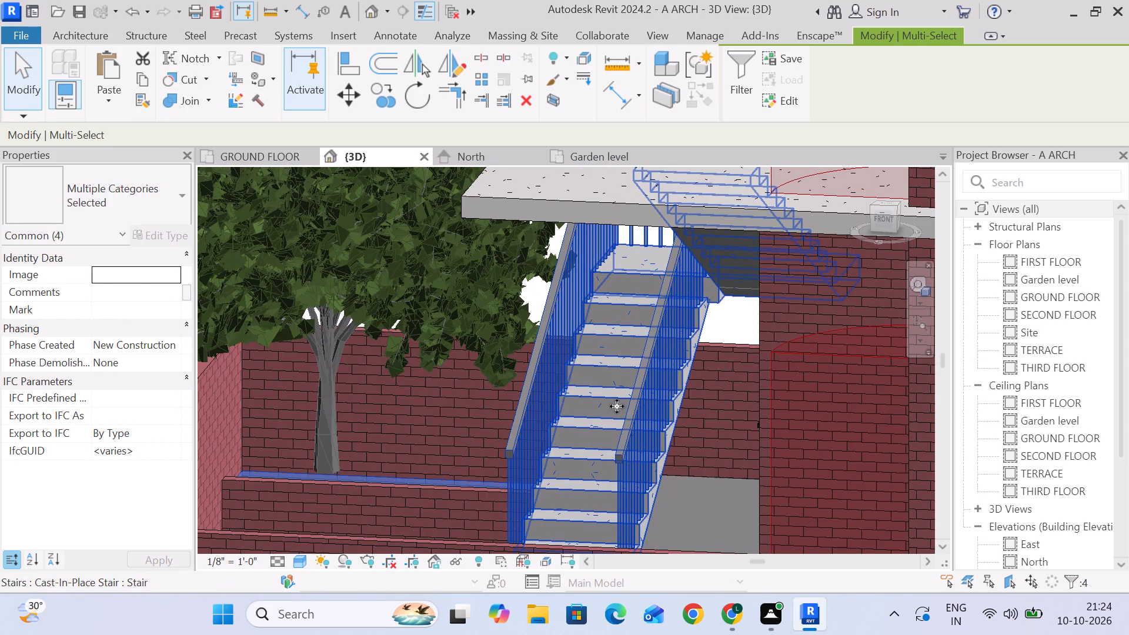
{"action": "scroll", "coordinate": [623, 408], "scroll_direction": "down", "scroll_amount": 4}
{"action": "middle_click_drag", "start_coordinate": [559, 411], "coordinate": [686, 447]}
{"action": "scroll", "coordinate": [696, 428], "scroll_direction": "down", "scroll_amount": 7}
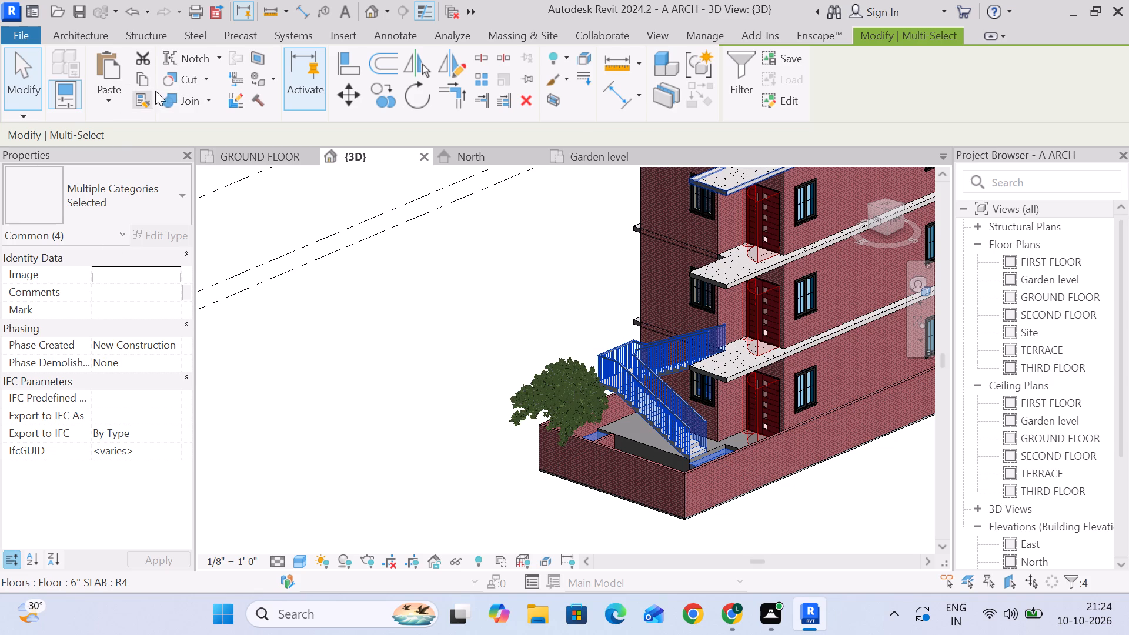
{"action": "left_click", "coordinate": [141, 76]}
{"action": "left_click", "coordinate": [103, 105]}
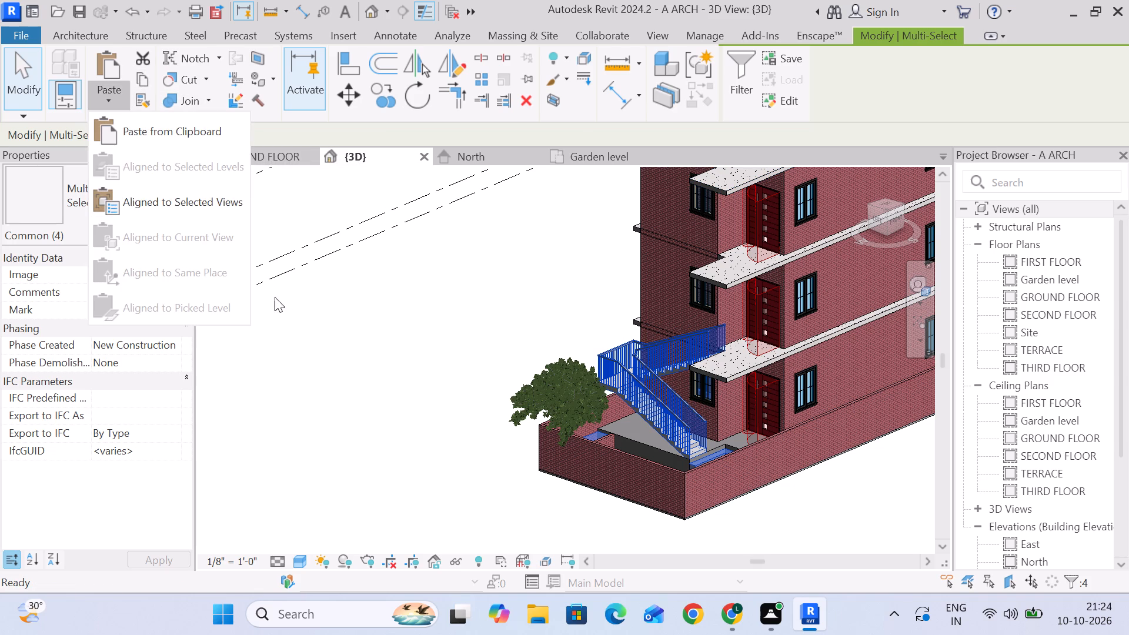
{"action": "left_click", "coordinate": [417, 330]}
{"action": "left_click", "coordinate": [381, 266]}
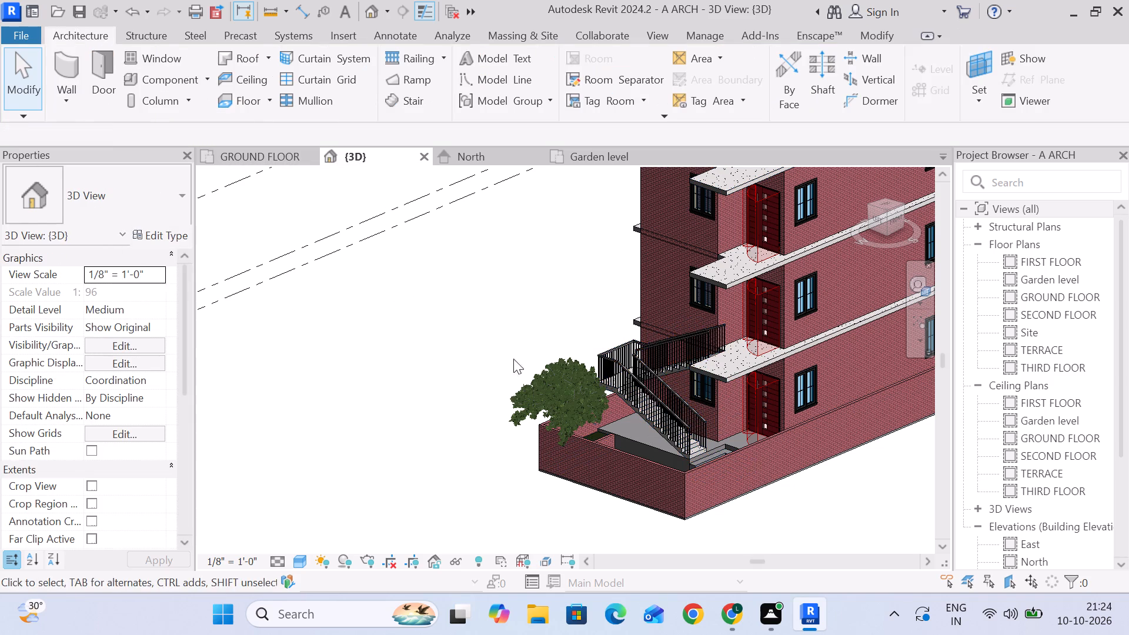
Select only the ground-to-first-floor stair and its two railings in 3D, and bring them into view in the North elevation.
{"action": "scroll", "coordinate": [676, 407], "scroll_direction": "up", "scroll_amount": 5}
{"action": "scroll", "coordinate": [716, 473], "scroll_direction": "up", "scroll_amount": 4}
{"action": "left_click", "coordinate": [723, 510]}
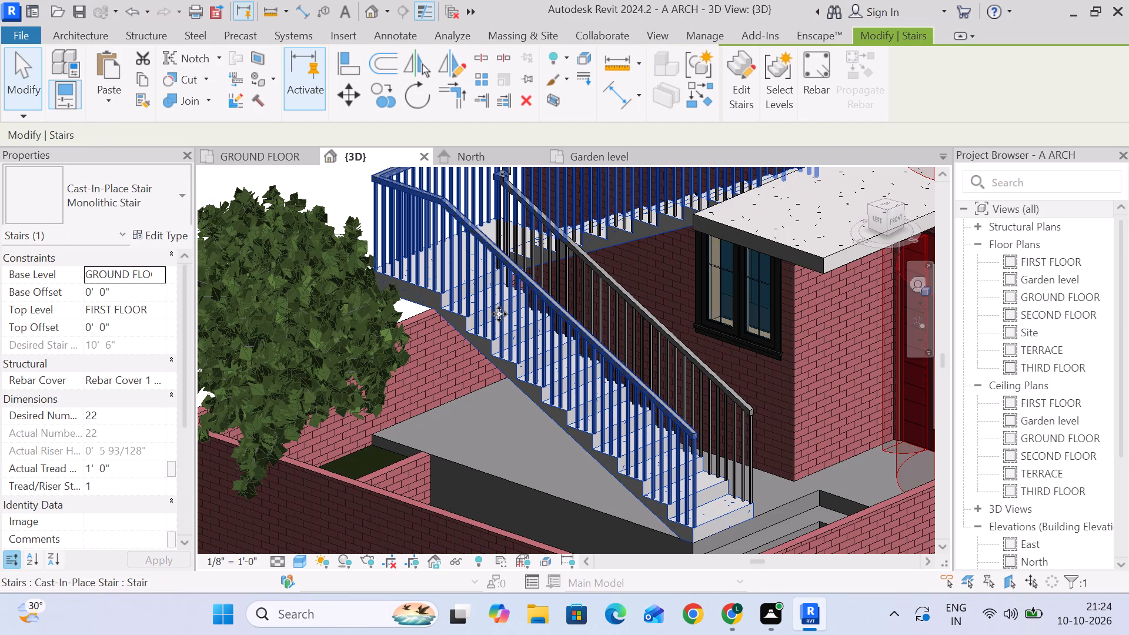
{"action": "left_click", "coordinate": [595, 268], "text": "ctrl"}
{"action": "left_click", "coordinate": [548, 309], "text": "ctrl"}
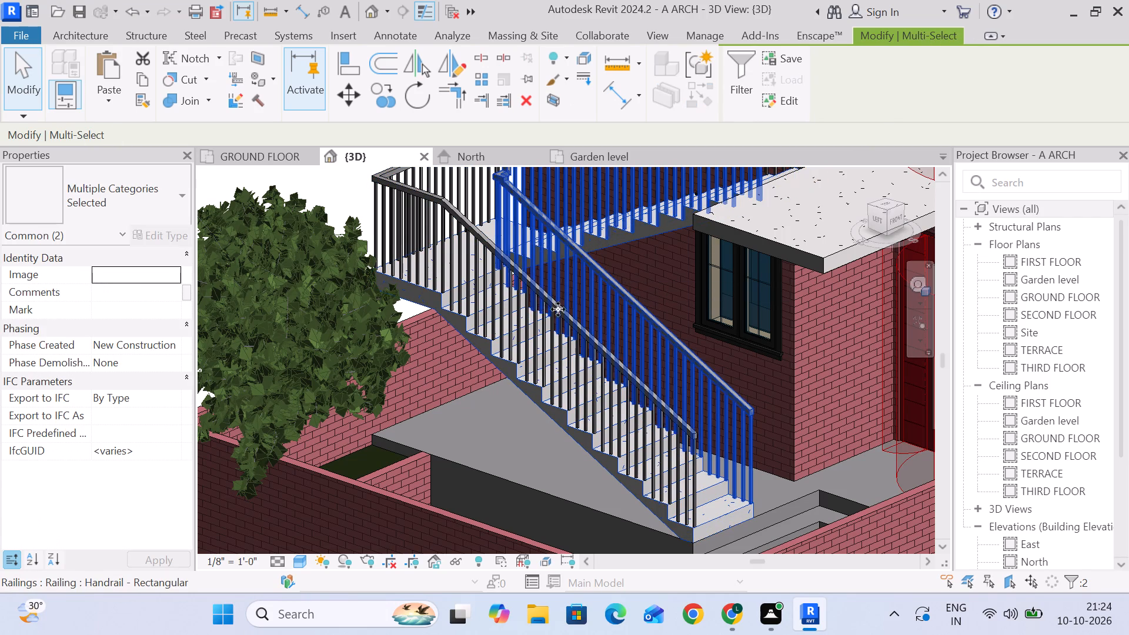
{"action": "left_click", "coordinate": [475, 257], "text": "ctrl"}
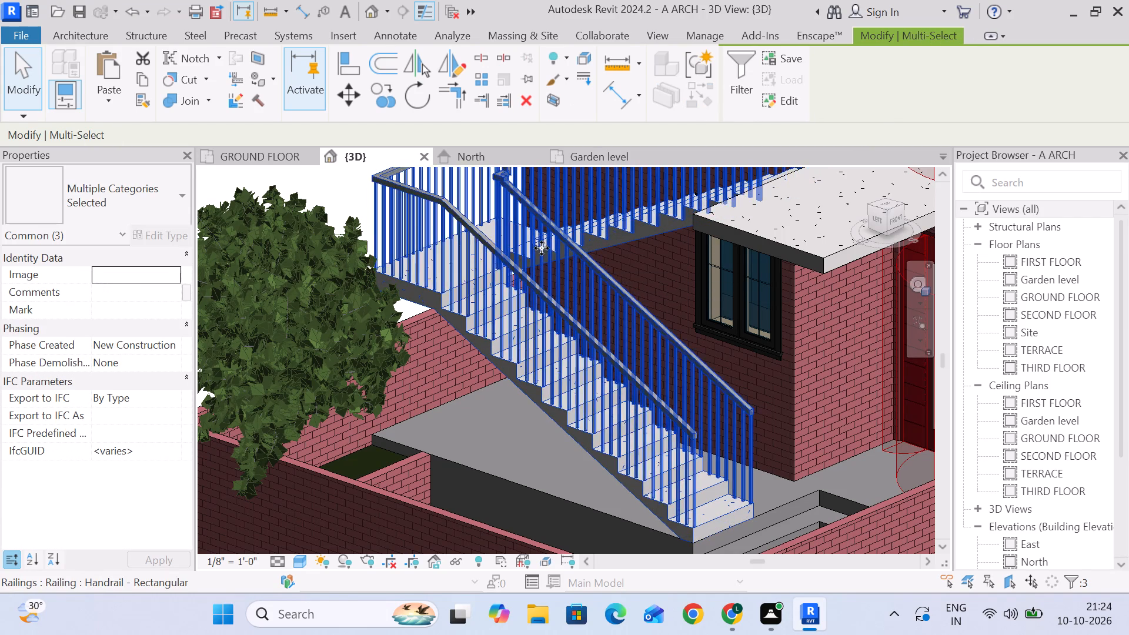
{"action": "middle_click_drag", "start_coordinate": [543, 249], "coordinate": [529, 375]}
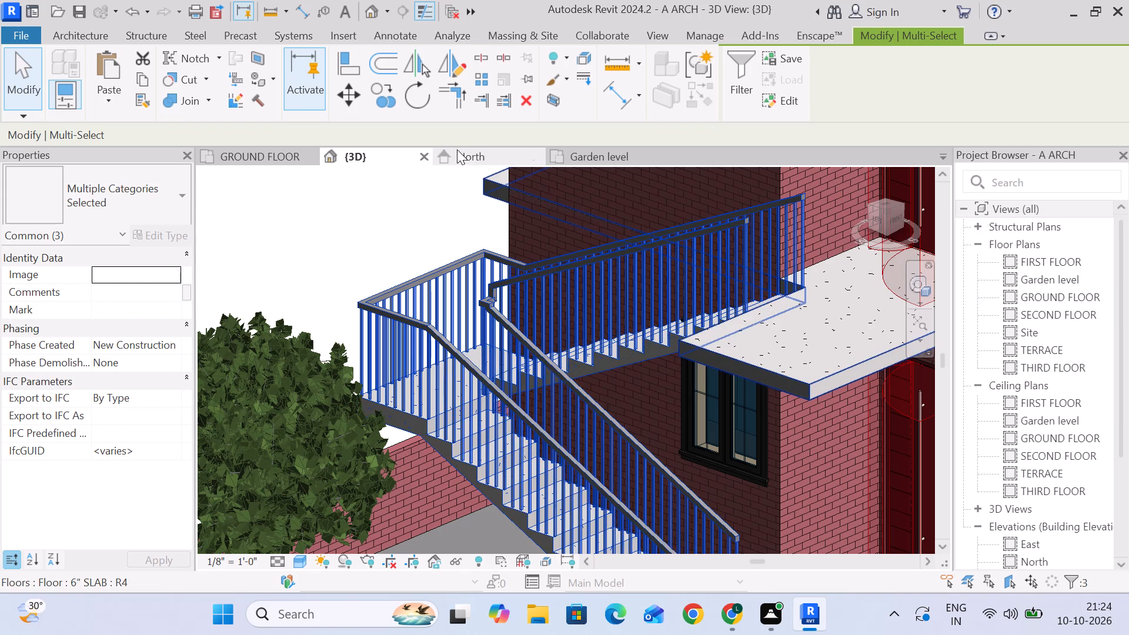
{"action": "left_click", "coordinate": [469, 162]}
{"action": "scroll", "coordinate": [766, 384], "scroll_direction": "up", "scroll_amount": 6}
{"action": "middle_click_drag", "start_coordinate": [753, 384], "coordinate": [627, 326]}
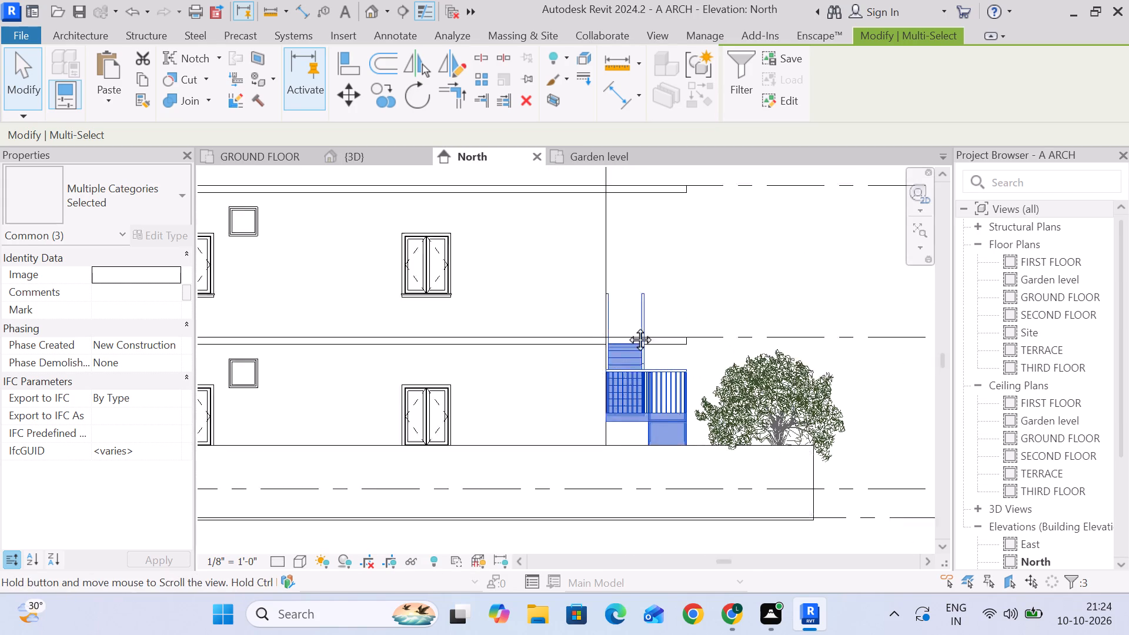
{"action": "middle_click_drag", "start_coordinate": [627, 326], "coordinate": [614, 324]}
{"action": "middle_click_drag", "start_coordinate": [576, 316], "coordinate": [576, 349]}
{"action": "scroll", "coordinate": [538, 333], "scroll_direction": "up", "scroll_amount": 6}
{"action": "middle_click_drag", "start_coordinate": [706, 379], "coordinate": [629, 333]}
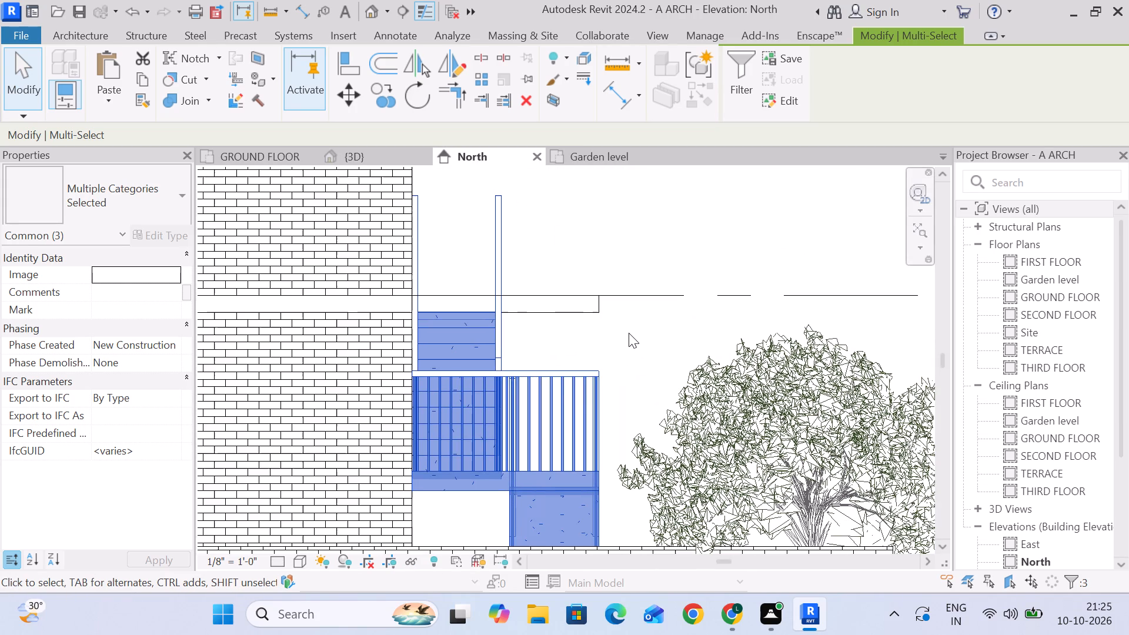
{"action": "scroll", "coordinate": [629, 333], "scroll_direction": "down", "scroll_amount": 3}
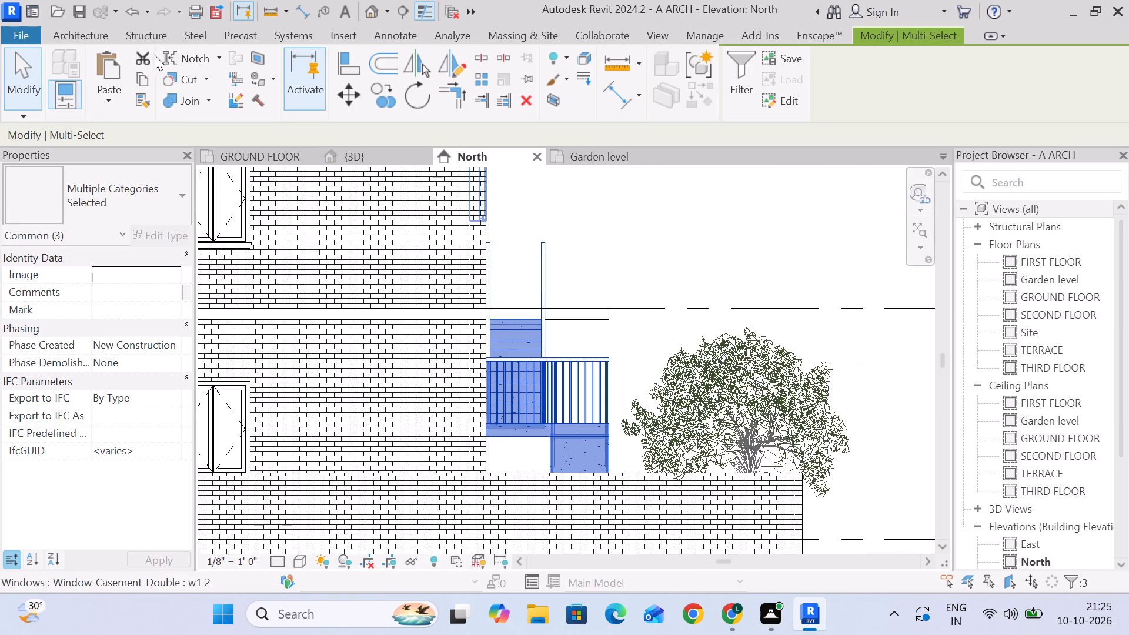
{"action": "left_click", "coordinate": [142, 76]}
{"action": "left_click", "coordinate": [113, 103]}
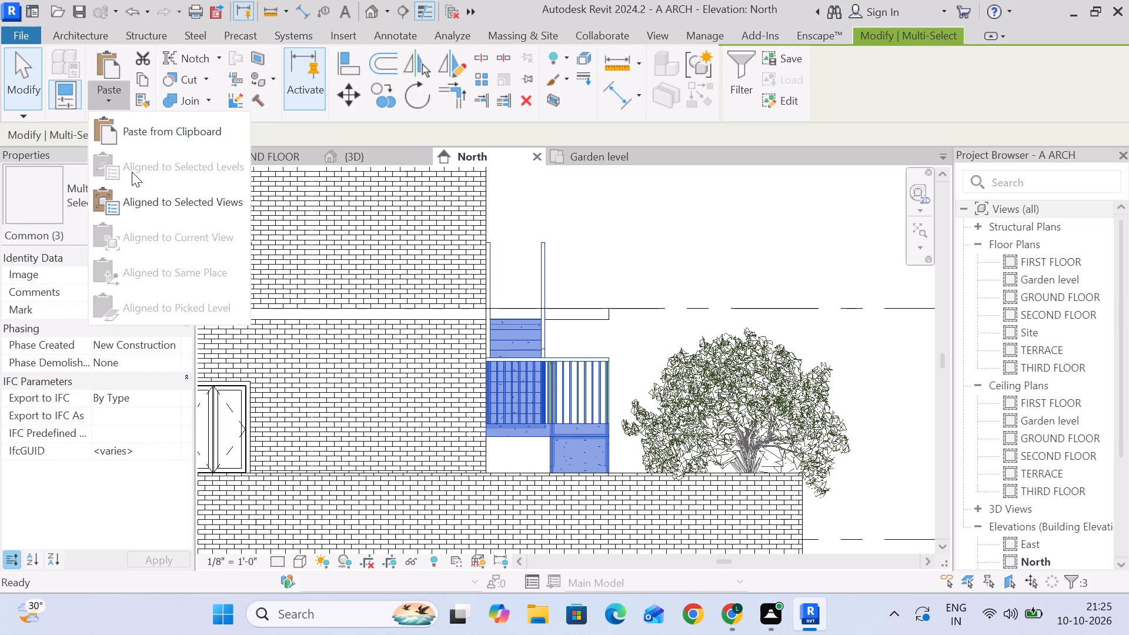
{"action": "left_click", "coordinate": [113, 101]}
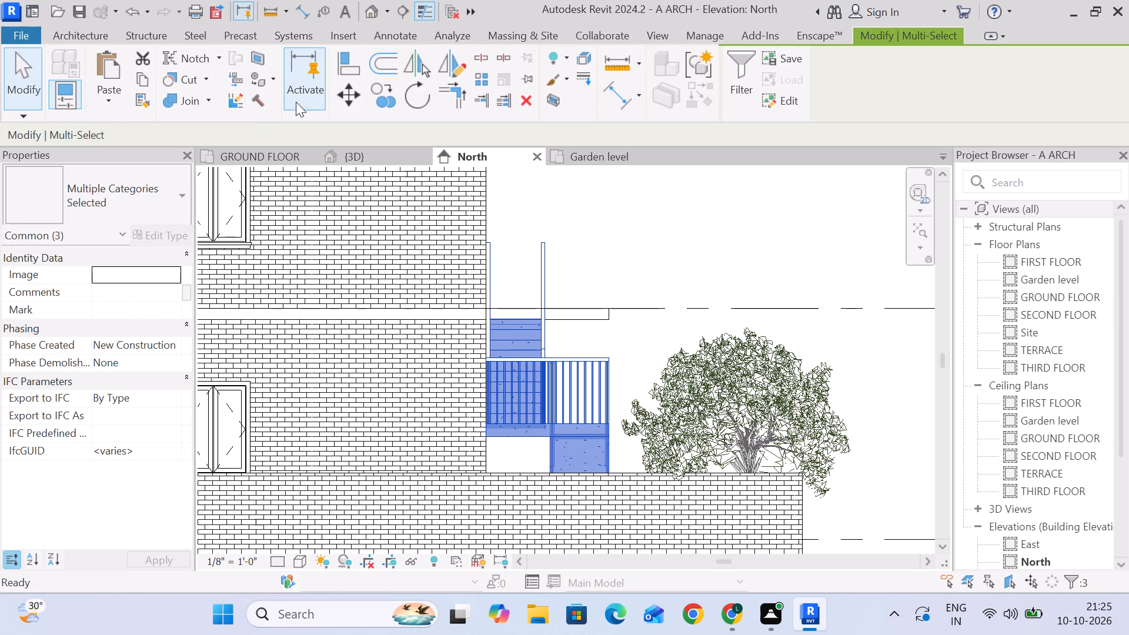
Copy the stair and railings up one storey, unconstrained, from the first-floor slab's lower outer corner to the matching second-floor slab corner.
{"action": "left_click", "coordinate": [380, 96]}
{"action": "middle_click_drag", "start_coordinate": [702, 345], "coordinate": [624, 263]}
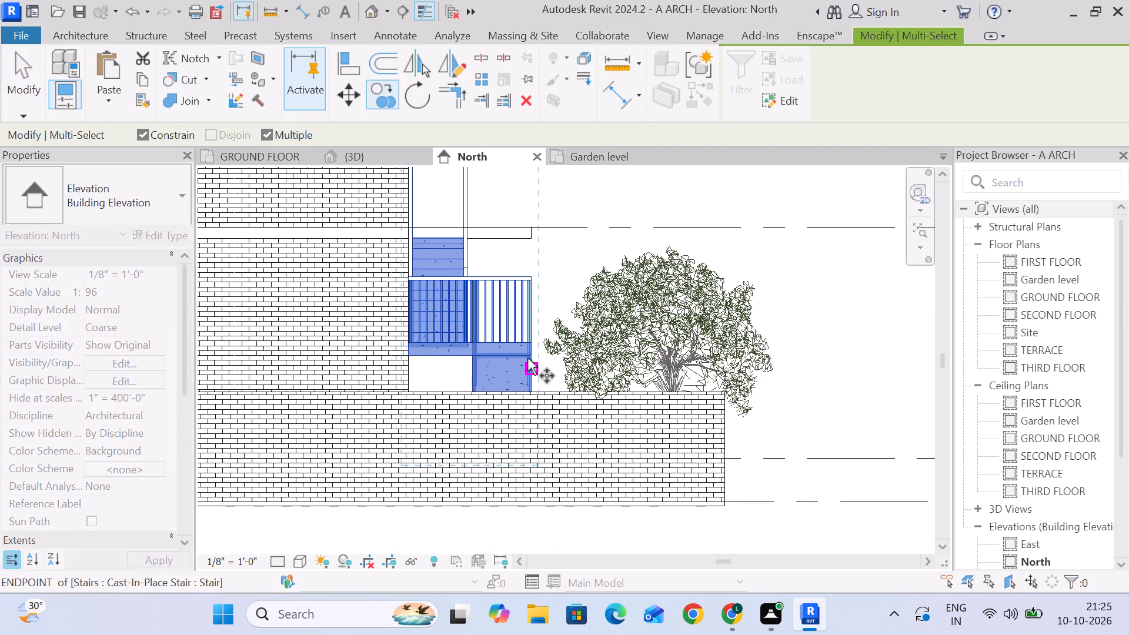
{"action": "scroll", "coordinate": [543, 396], "scroll_direction": "down", "scroll_amount": 3}
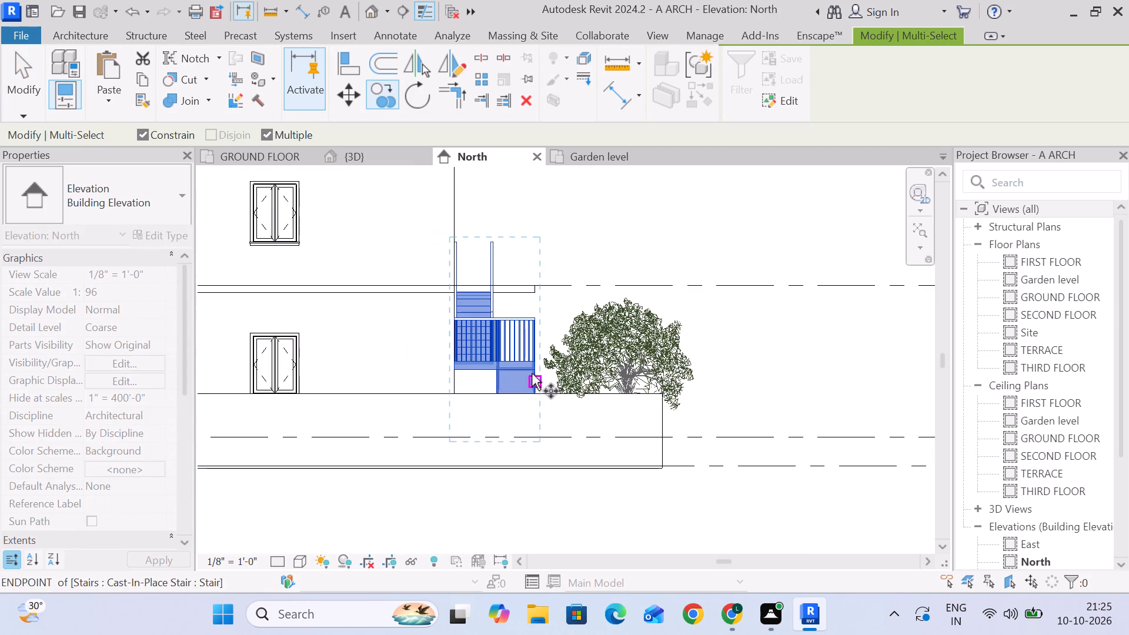
{"action": "scroll", "coordinate": [483, 290], "scroll_direction": "up", "scroll_amount": 16}
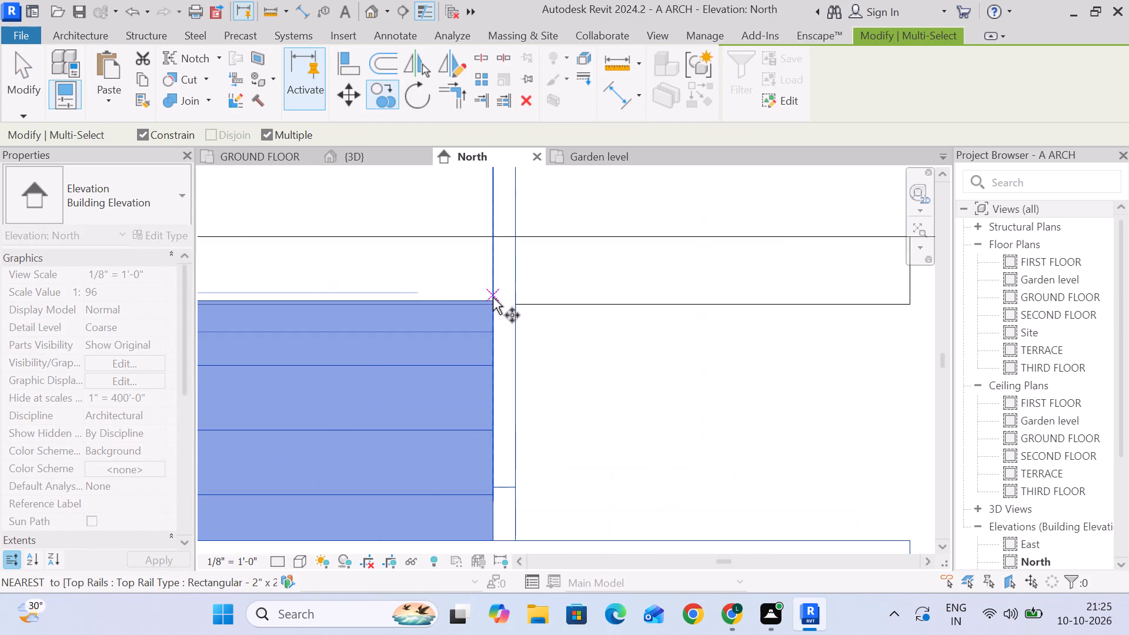
{"action": "middle_click_drag", "start_coordinate": [482, 291], "coordinate": [611, 296]}
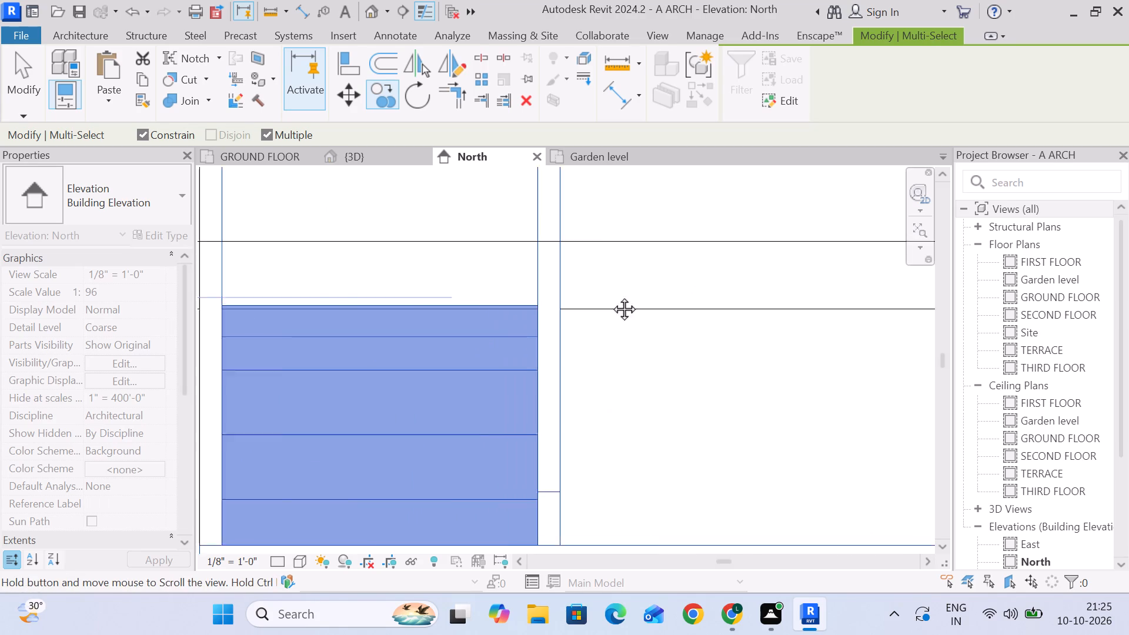
{"action": "middle_click_drag", "start_coordinate": [611, 296], "coordinate": [665, 300]}
{"action": "scroll", "coordinate": [666, 300], "scroll_direction": "down", "scroll_amount": 4}
{"action": "middle_click_drag", "start_coordinate": [662, 301], "coordinate": [427, 296]}
{"action": "scroll", "coordinate": [698, 334], "scroll_direction": "down", "scroll_amount": 5}
{"action": "middle_click_drag", "start_coordinate": [699, 336], "coordinate": [691, 336]}
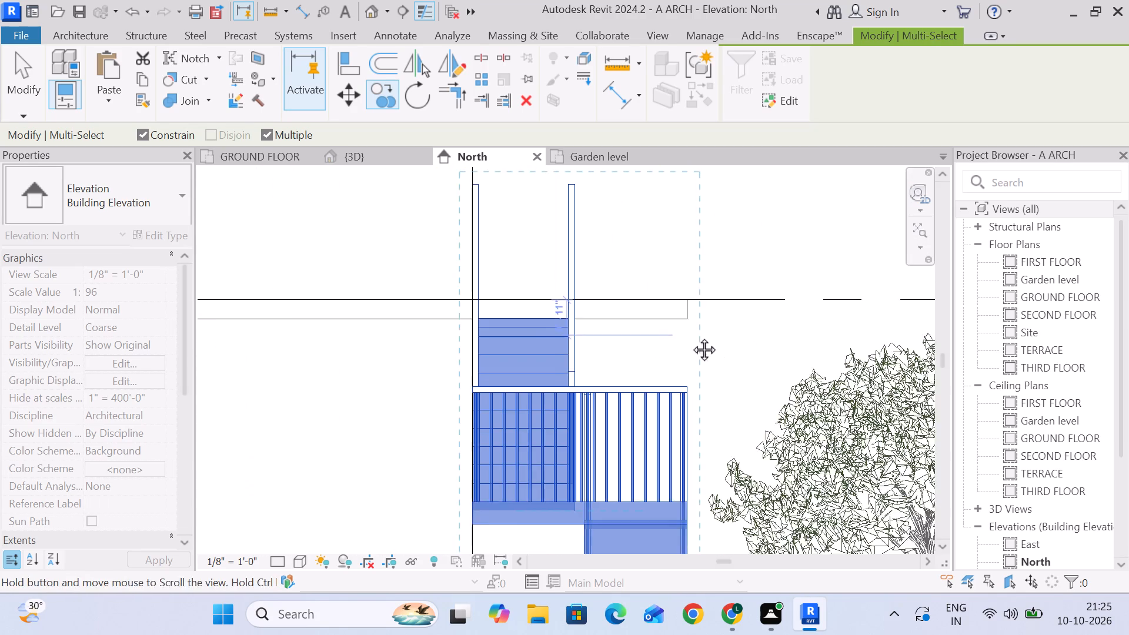
{"action": "middle_click_drag", "start_coordinate": [691, 336], "coordinate": [463, 324]}
{"action": "scroll", "coordinate": [455, 305], "scroll_direction": "up", "scroll_amount": 5}
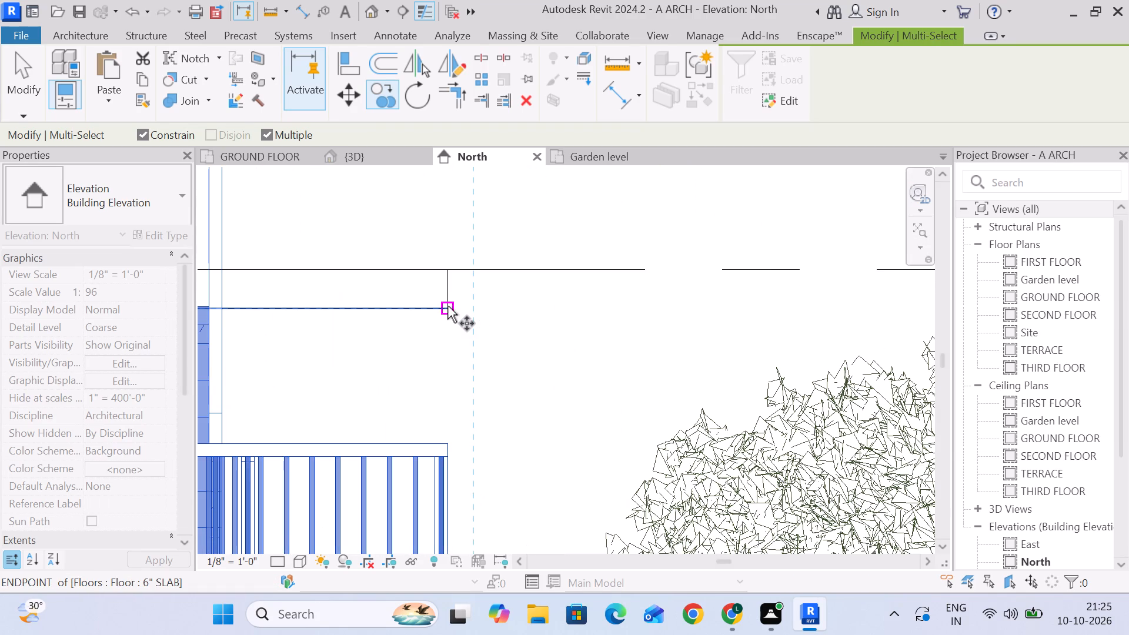
{"action": "left_click", "coordinate": [446, 306]}
{"action": "scroll", "coordinate": [454, 281], "scroll_direction": "down", "scroll_amount": 11}
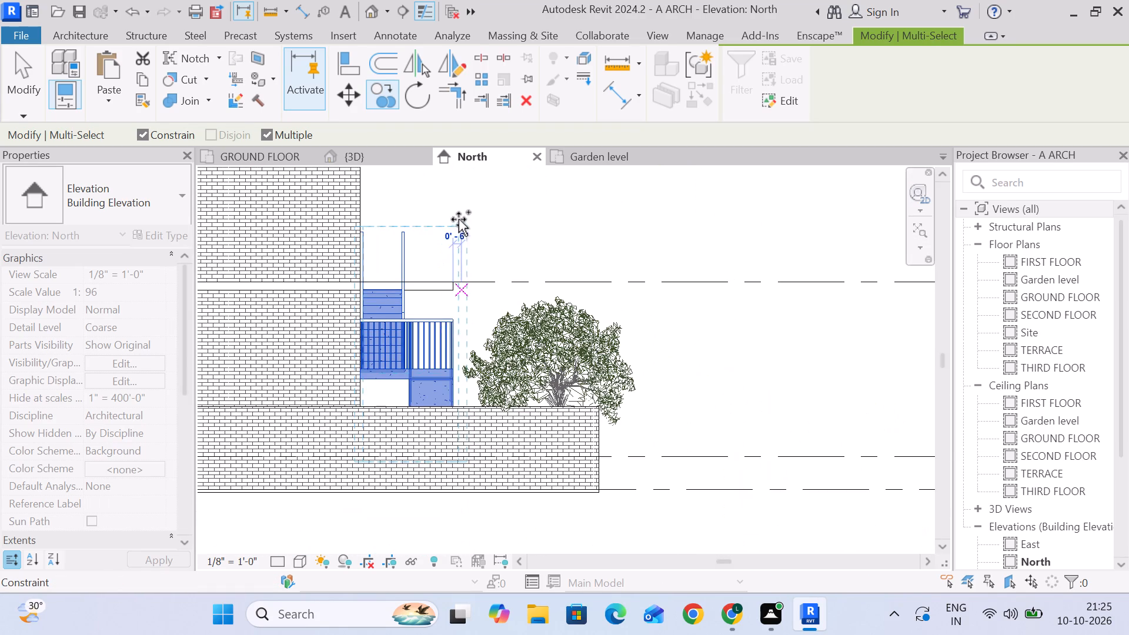
{"action": "left_click", "coordinate": [142, 131]}
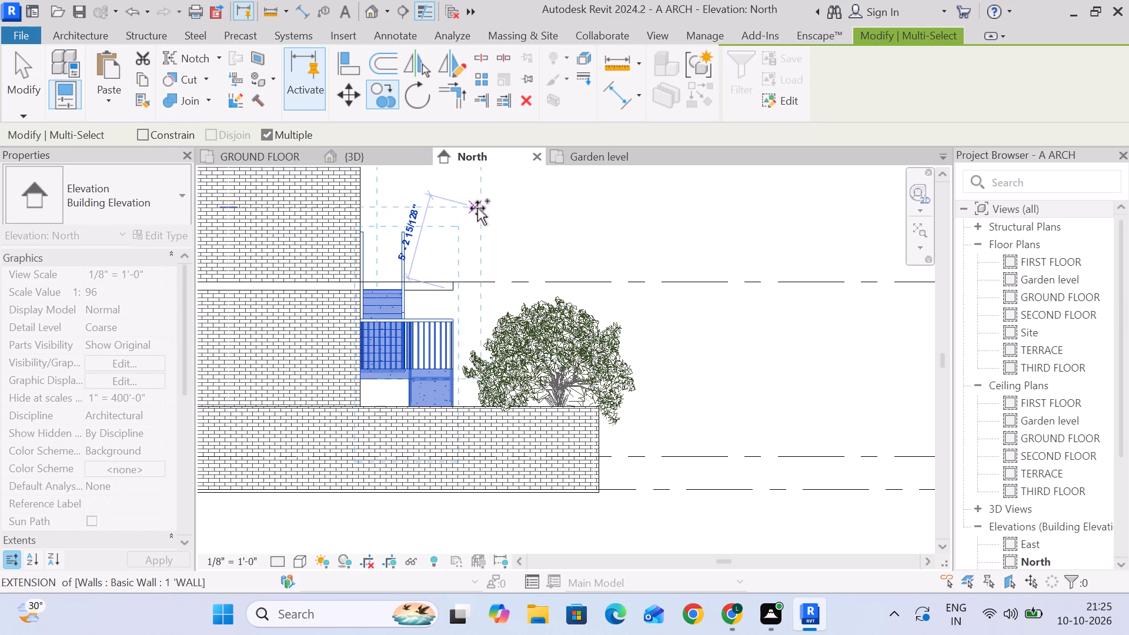
{"action": "middle_click_drag", "start_coordinate": [477, 210], "coordinate": [527, 499]}
{"action": "left_click", "coordinate": [503, 406]}
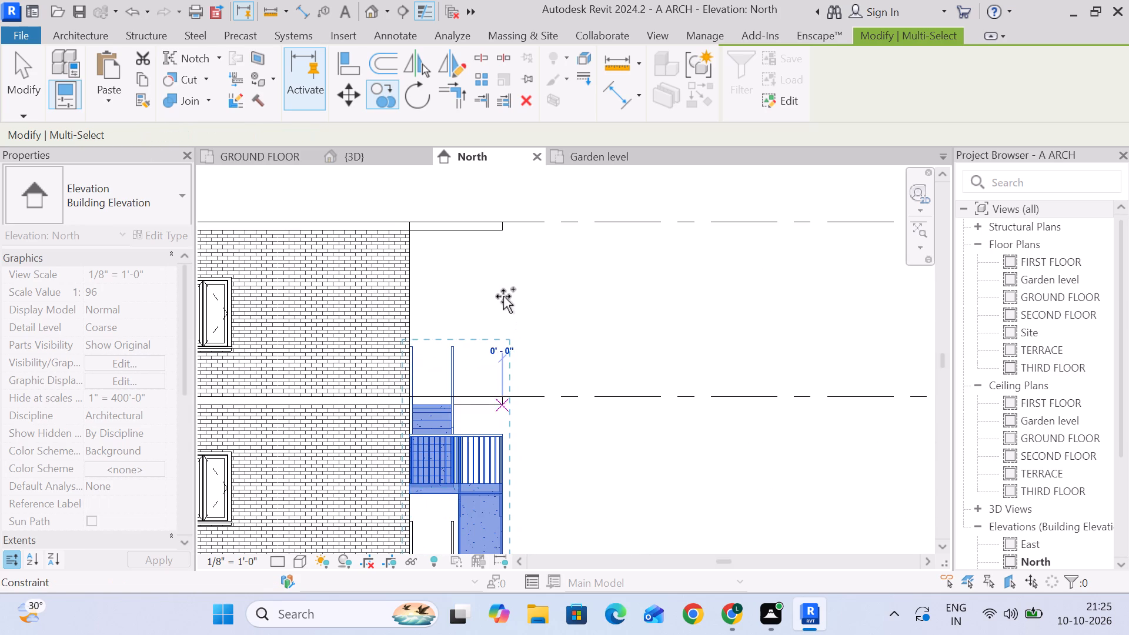
Place another unconstrained copy of the stair and railings 10' 6" higher, at the third-floor slab's lower outer corner, and end the copying.
{"action": "scroll", "coordinate": [502, 227], "scroll_direction": "up", "scroll_amount": 5}
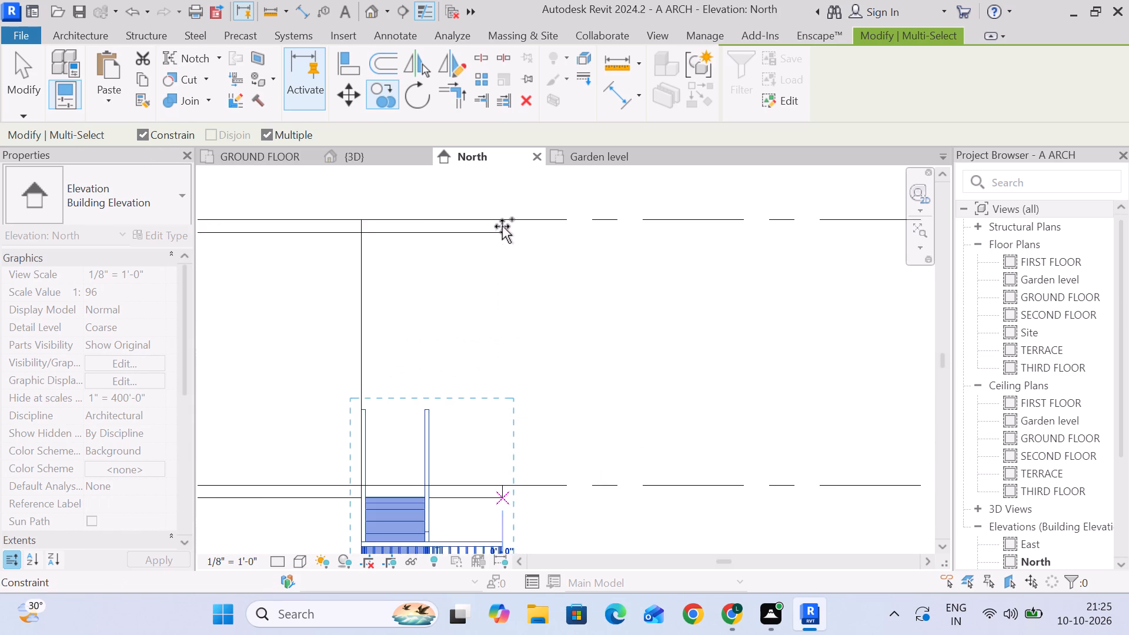
{"action": "scroll", "coordinate": [509, 315], "scroll_direction": "down", "scroll_amount": 5}
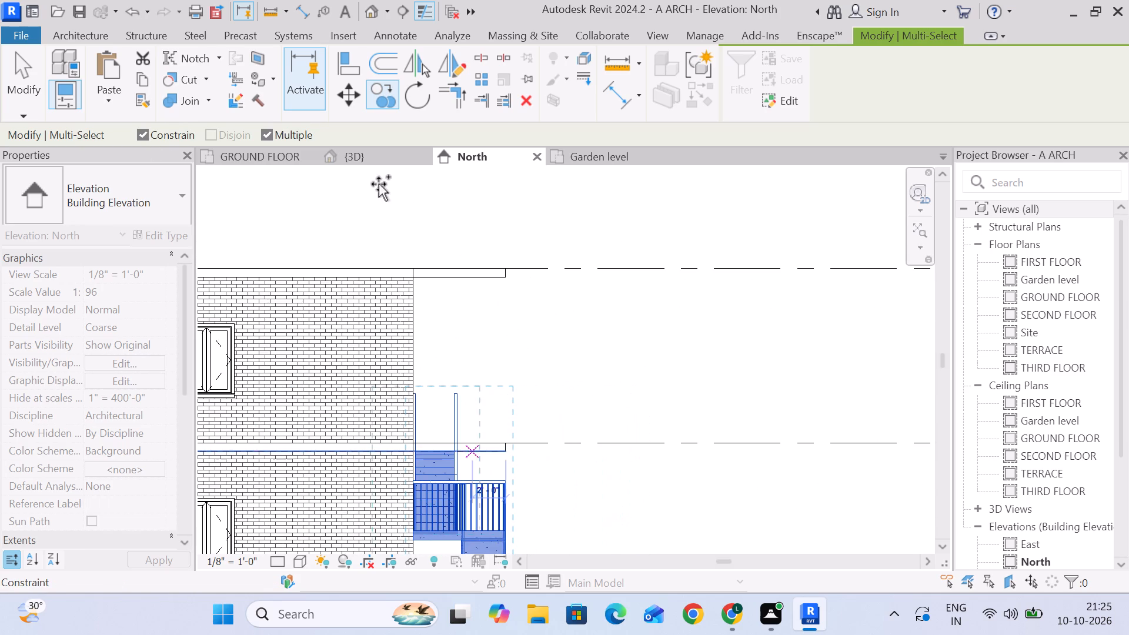
{"action": "left_click", "coordinate": [139, 131]}
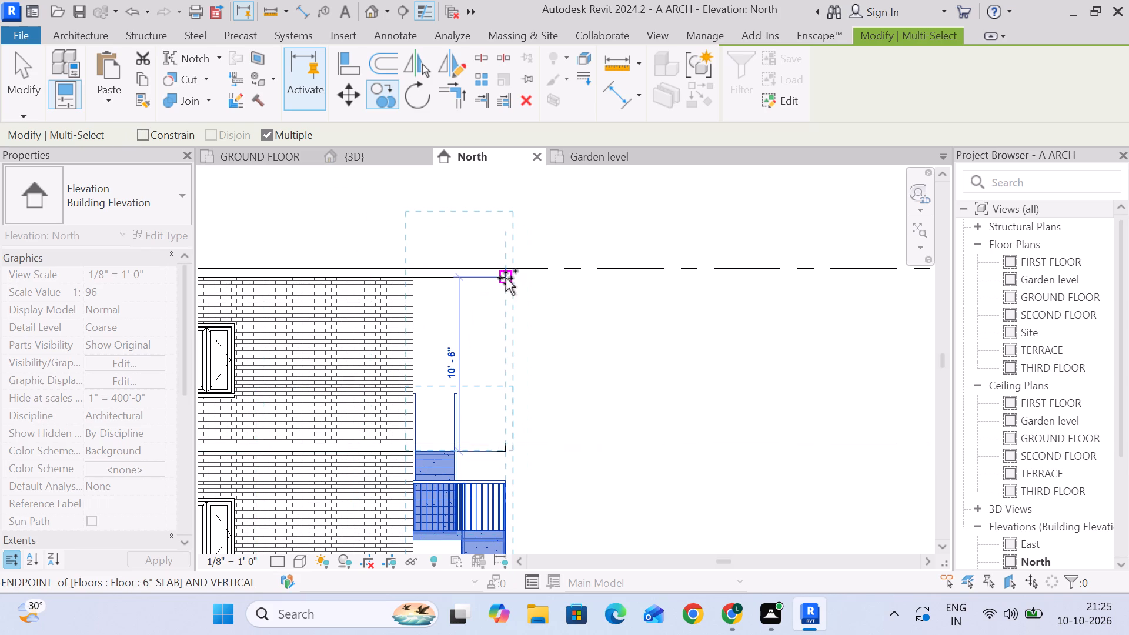
{"action": "left_click", "coordinate": [506, 278]}
{"action": "scroll", "coordinate": [560, 361], "scroll_direction": "down", "scroll_amount": 3}
{"action": "middle_click_drag", "start_coordinate": [569, 376], "coordinate": [552, 305]}
{"action": "scroll", "coordinate": [553, 316], "scroll_direction": "down", "scroll_amount": 2}
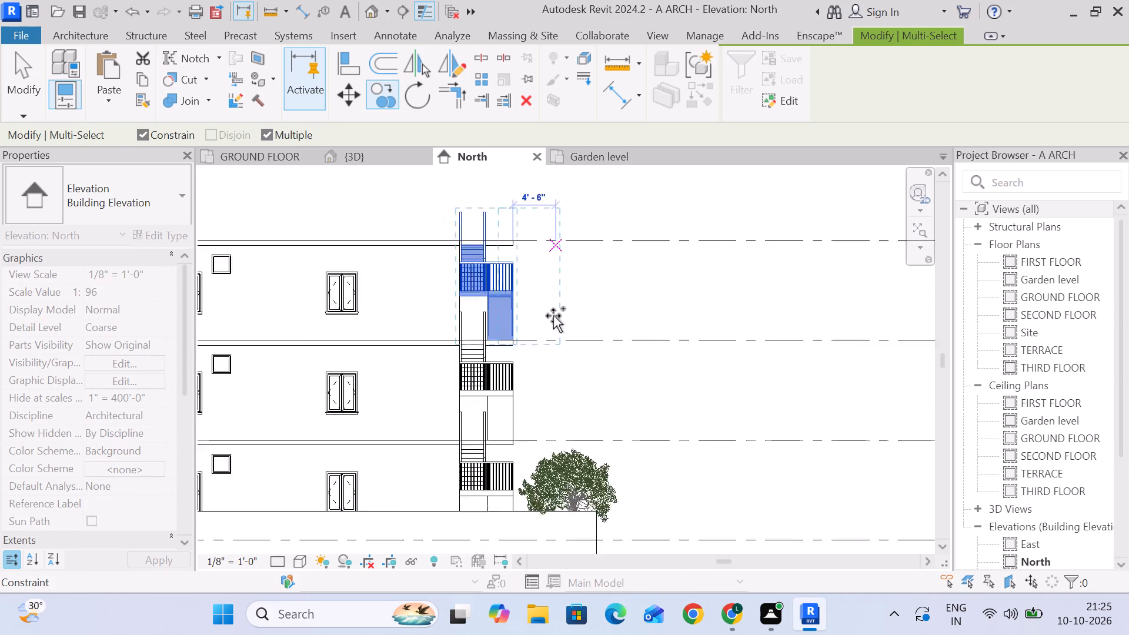
{"action": "scroll", "coordinate": [553, 316], "scroll_direction": "down", "scroll_amount": 2}
{"action": "left_click", "coordinate": [20, 72]}
{"action": "scroll", "coordinate": [630, 413], "scroll_direction": "up", "scroll_amount": 3}
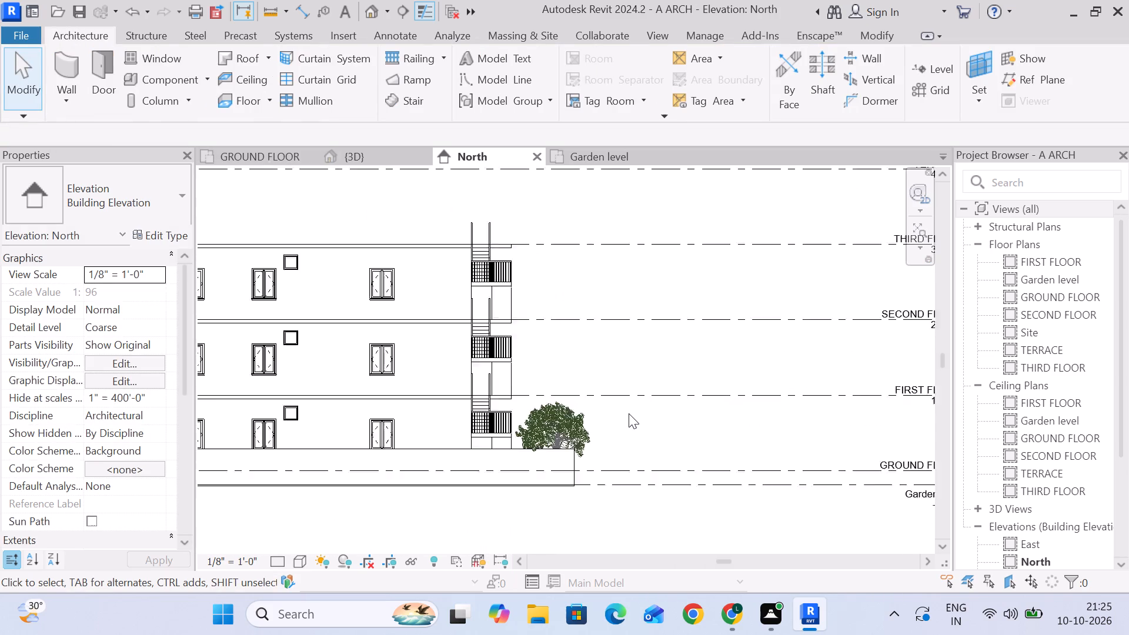
{"action": "scroll", "coordinate": [629, 413], "scroll_direction": "up", "scroll_amount": 2}
{"action": "middle_click_drag", "start_coordinate": [423, 297], "coordinate": [448, 329]}
Examine in 3D how the external stair flights meet the first-floor slab and the ground-floor landing.
{"action": "left_click", "coordinate": [358, 149]}
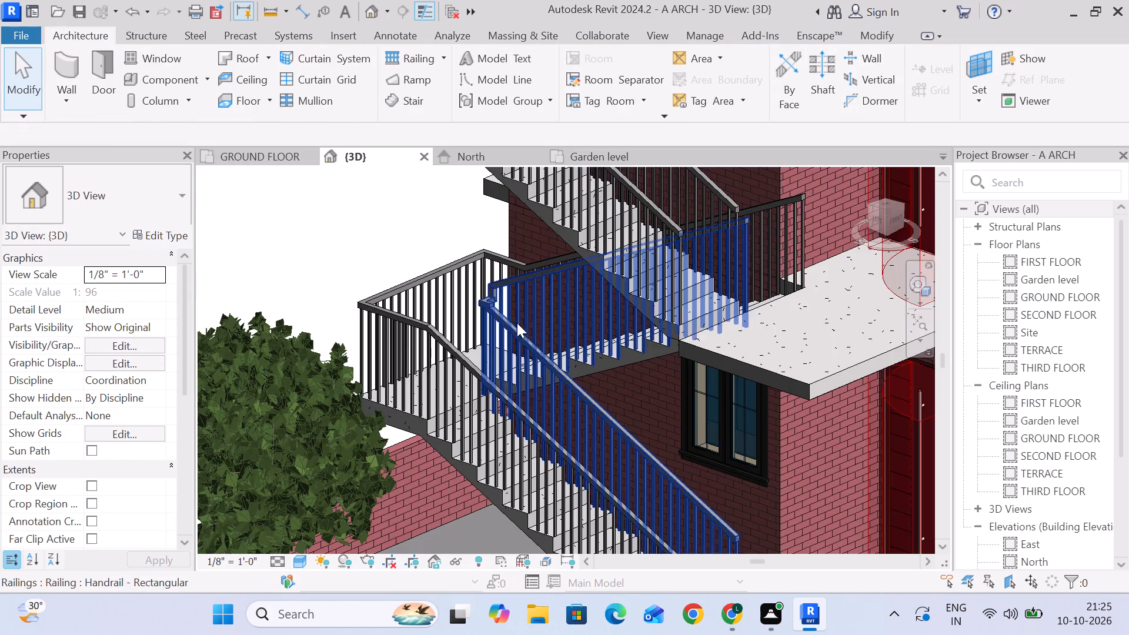
{"action": "scroll", "coordinate": [522, 335], "scroll_direction": "down", "scroll_amount": 5}
{"action": "scroll", "coordinate": [609, 360], "scroll_direction": "up", "scroll_amount": 6}
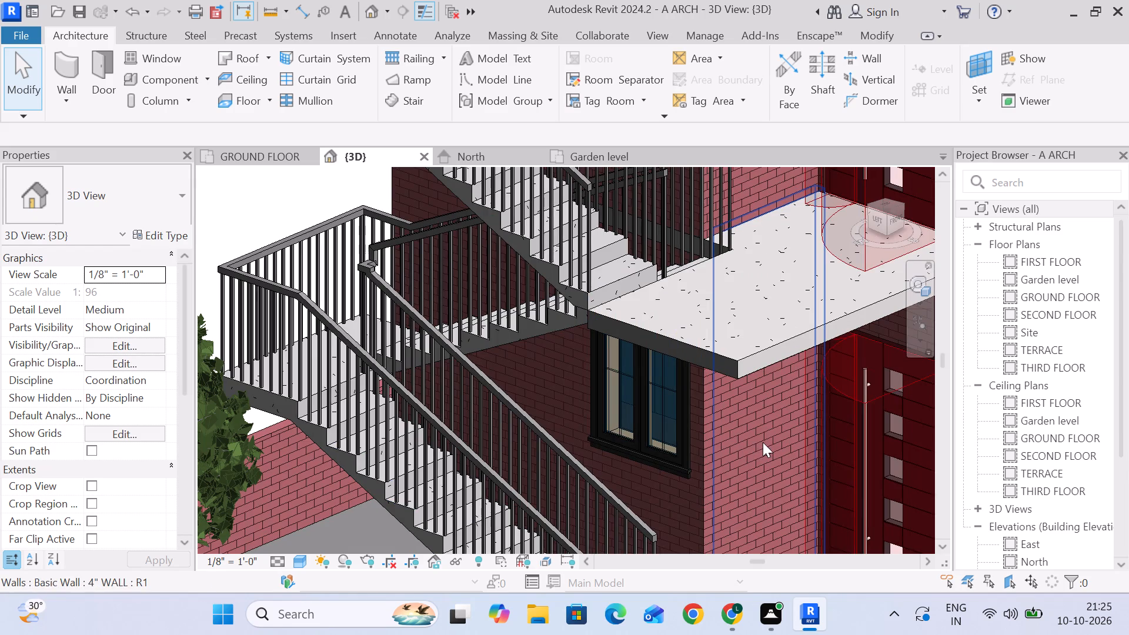
{"action": "middle_click_drag", "start_coordinate": [763, 442], "coordinate": [687, 443]}
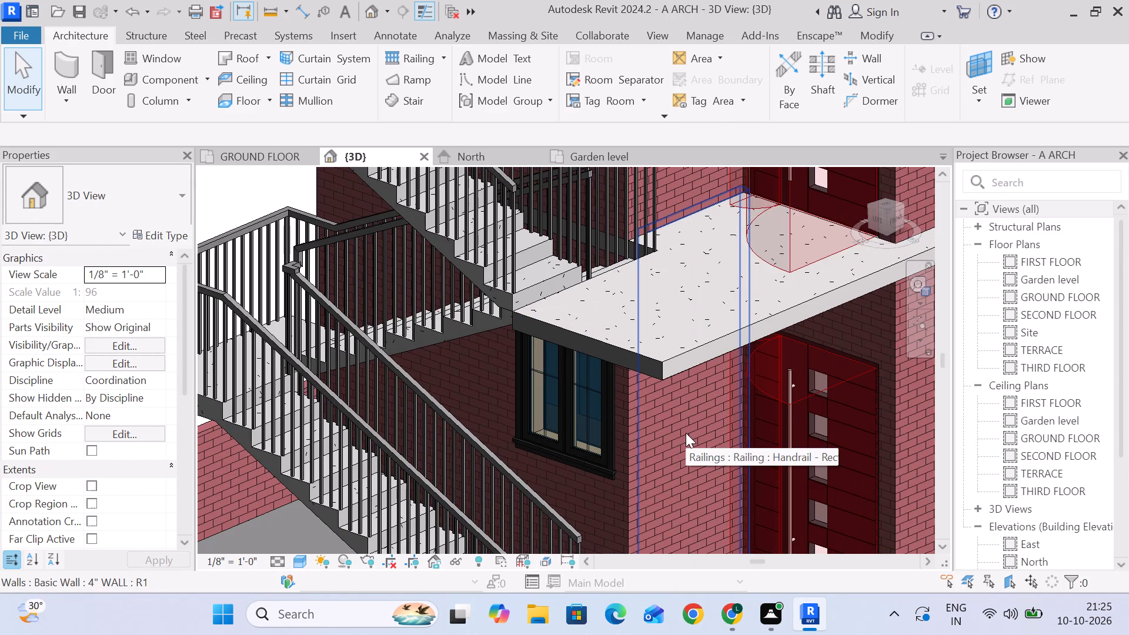
{"action": "scroll", "coordinate": [559, 336], "scroll_direction": "up", "scroll_amount": 5}
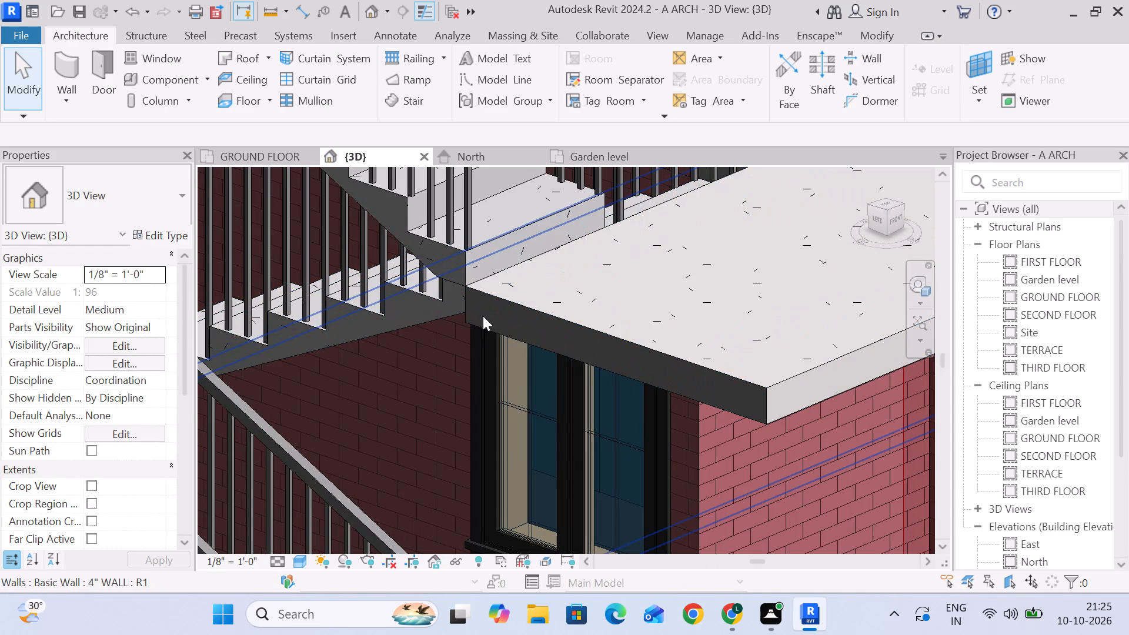
{"action": "scroll", "coordinate": [574, 359], "scroll_direction": "down", "scroll_amount": 5}
{"action": "middle_click_drag", "start_coordinate": [664, 429], "coordinate": [592, 230]}
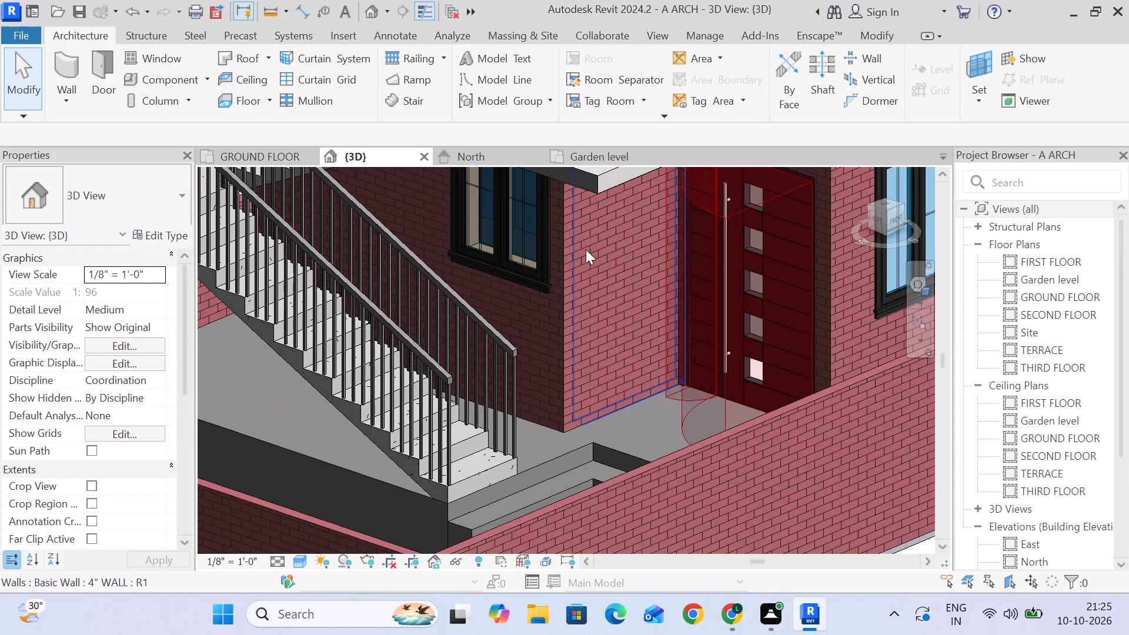
{"action": "middle_click_drag", "start_coordinate": [525, 369], "coordinate": [527, 470]}
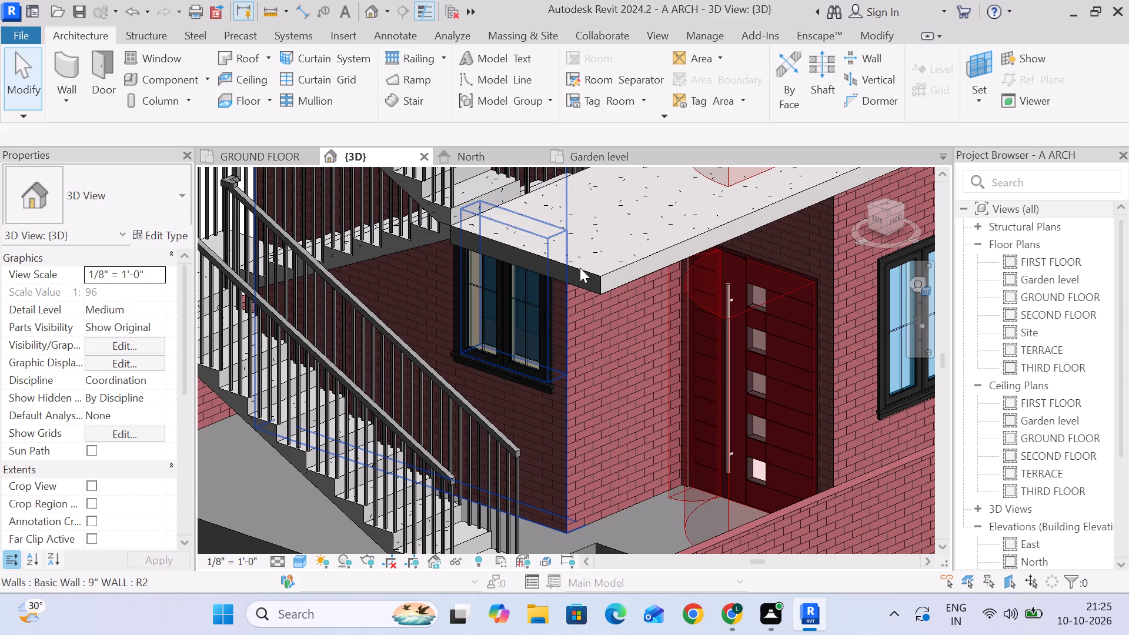
In the FIRST FLOOR plan, edit the 6" slab's boundary, moving the edge at the stair's end back to the next tread line.
{"action": "left_click", "coordinate": [580, 268]}
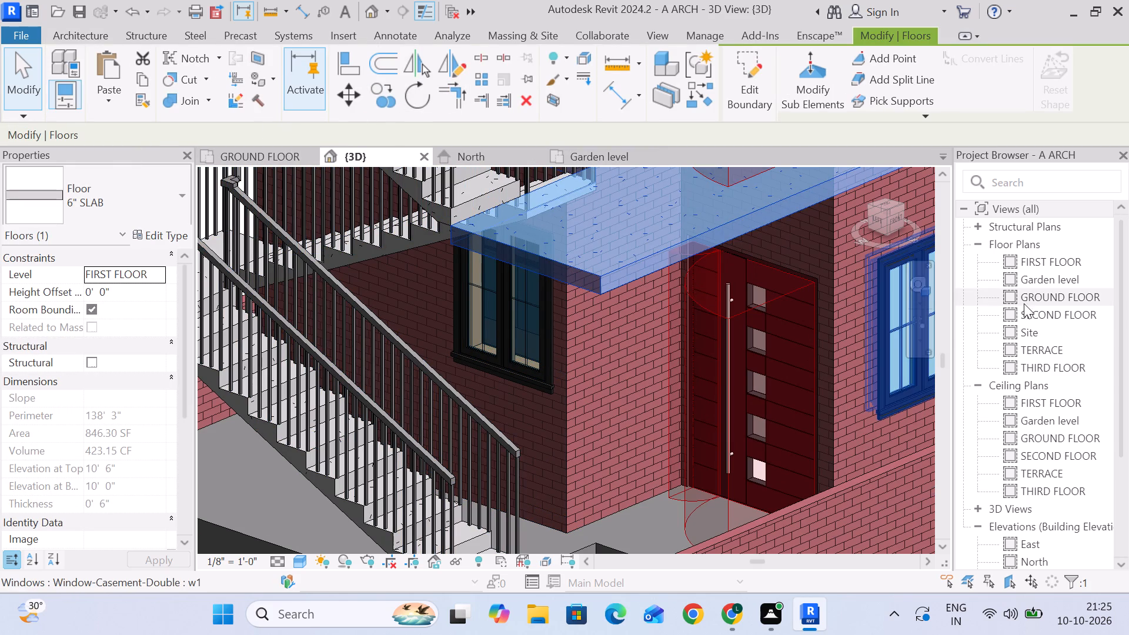
{"action": "double_click", "coordinate": [1060, 268]}
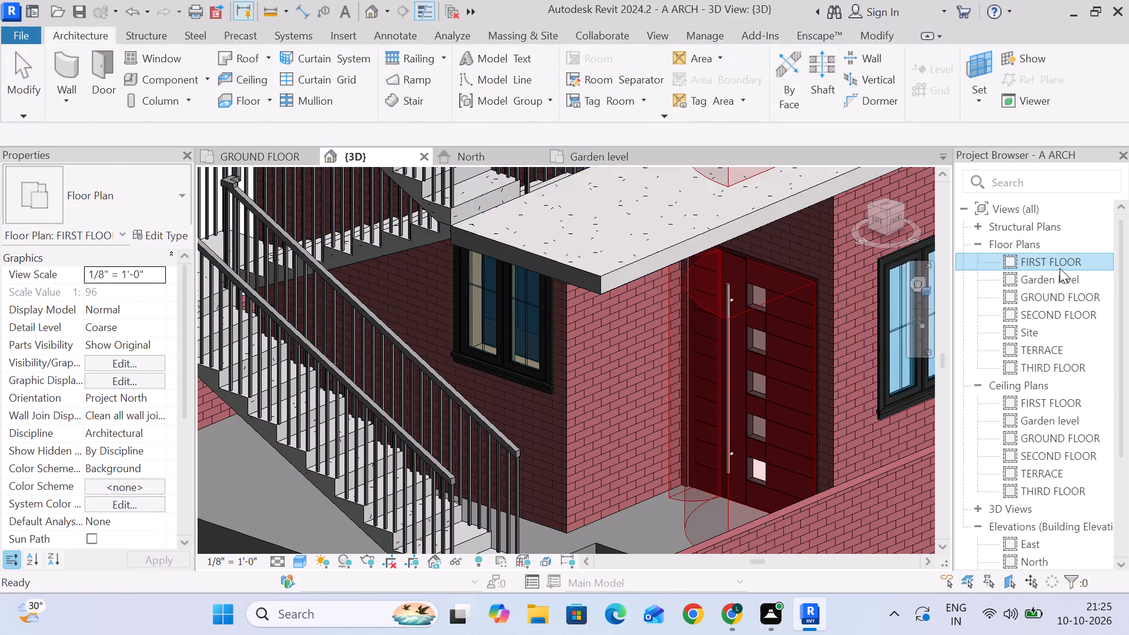
{"action": "scroll", "coordinate": [530, 330], "scroll_direction": "up", "scroll_amount": 11}
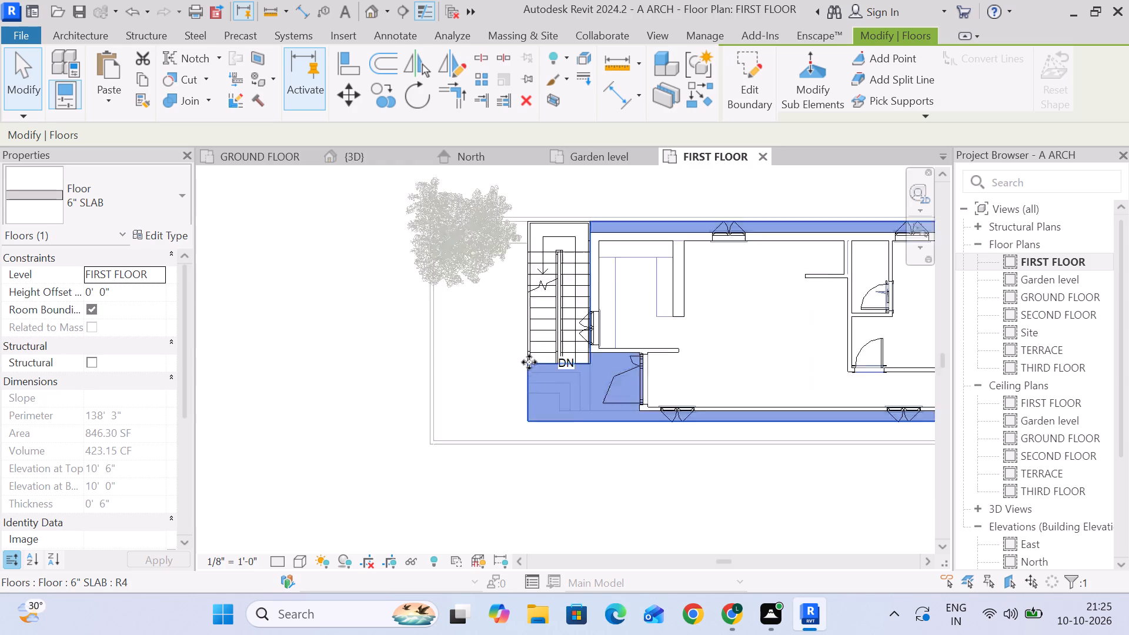
{"action": "scroll", "coordinate": [529, 362], "scroll_direction": "up", "scroll_amount": 8}
{"action": "middle_click_drag", "start_coordinate": [708, 421], "coordinate": [632, 419]}
{"action": "left_click", "coordinate": [754, 76]}
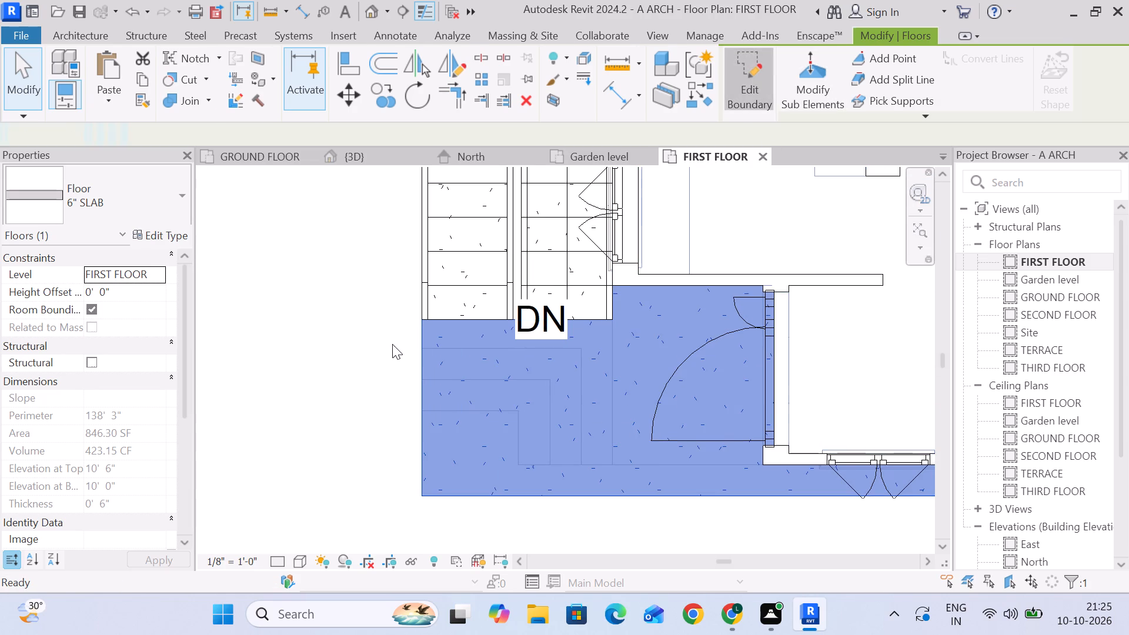
{"action": "scroll", "coordinate": [392, 344], "scroll_direction": "up", "scroll_amount": 4}
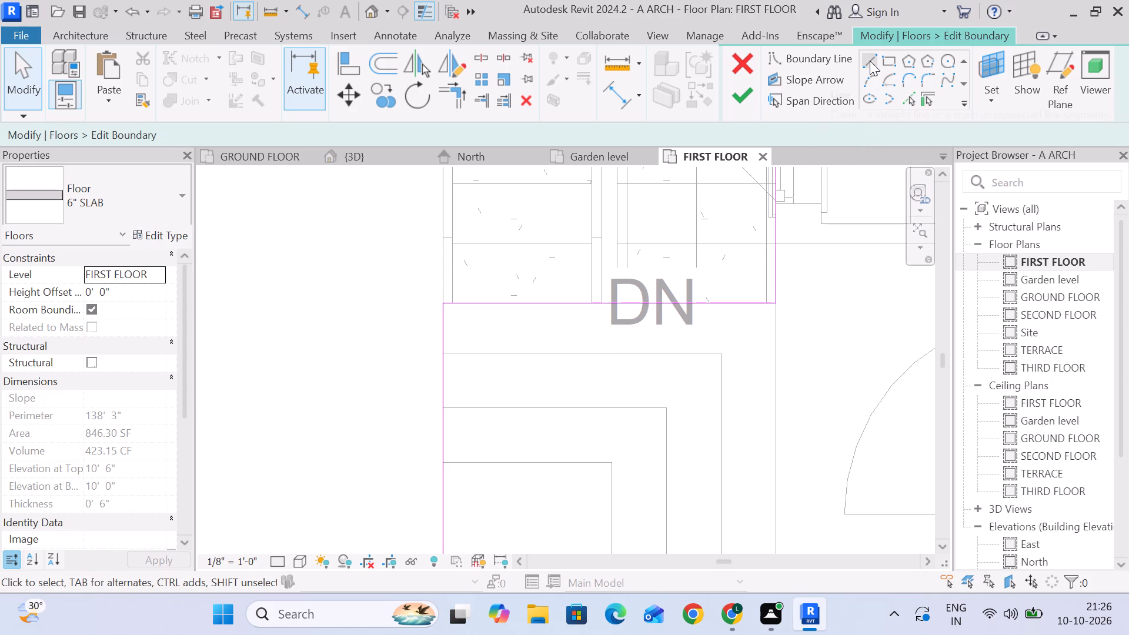
{"action": "left_click", "coordinate": [576, 303]}
{"action": "left_click_drag", "start_coordinate": [576, 303], "coordinate": [576, 265]}
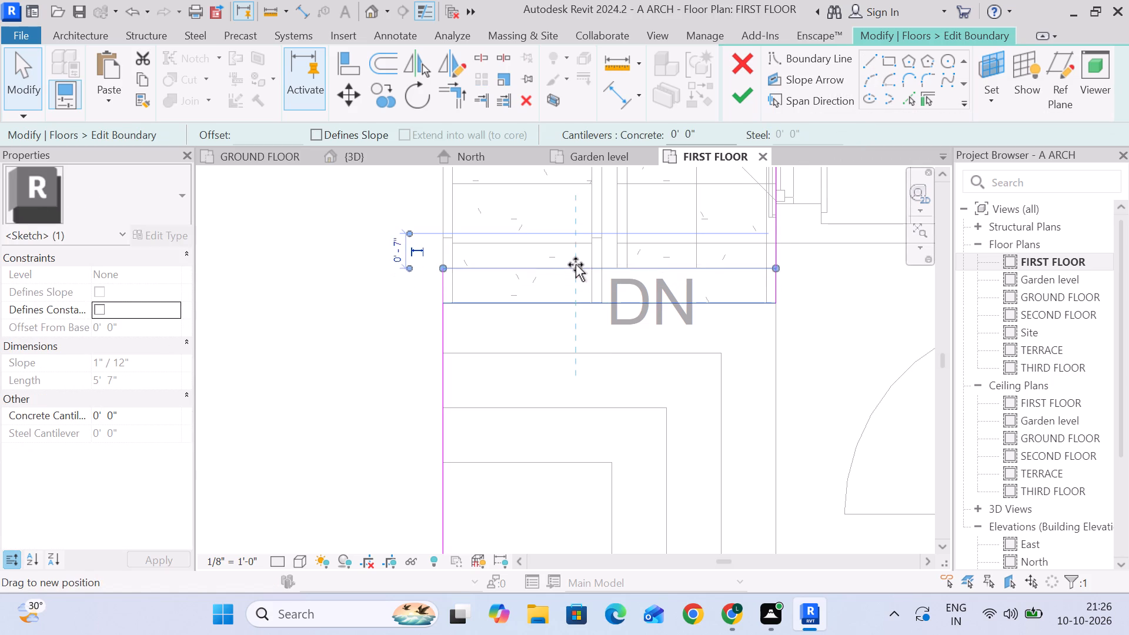
{"action": "left_click_drag", "start_coordinate": [576, 265], "coordinate": [576, 247]}
{"action": "left_click", "coordinate": [363, 271]}
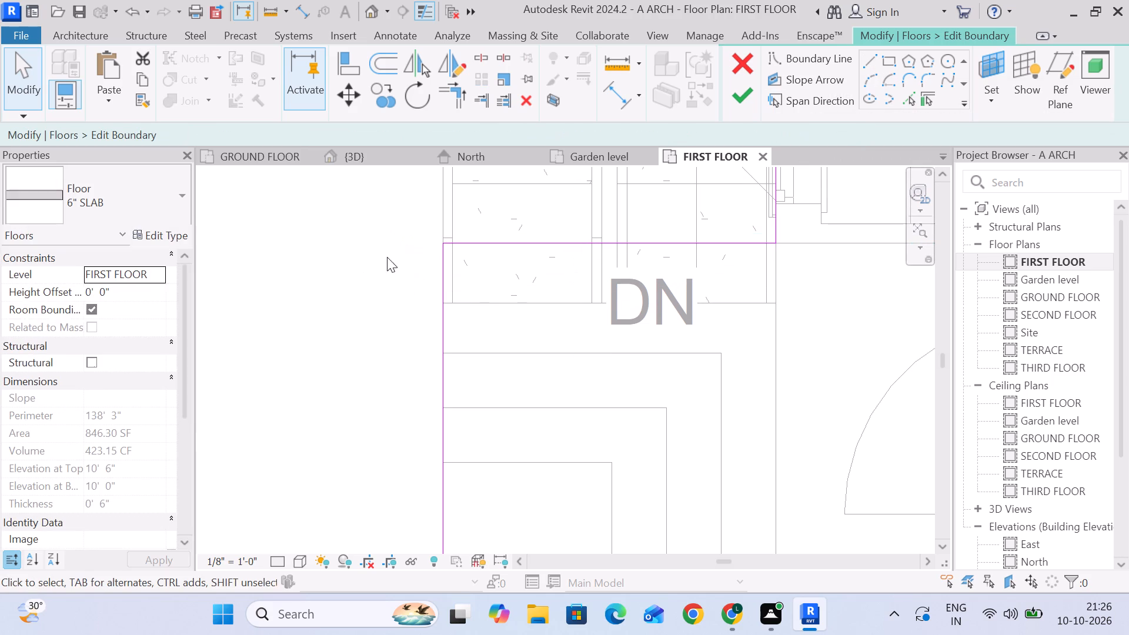
Finish the first-floor slab's boundary edit and attach the walls reaching its level to its bottom.
{"action": "left_click", "coordinate": [730, 93]}
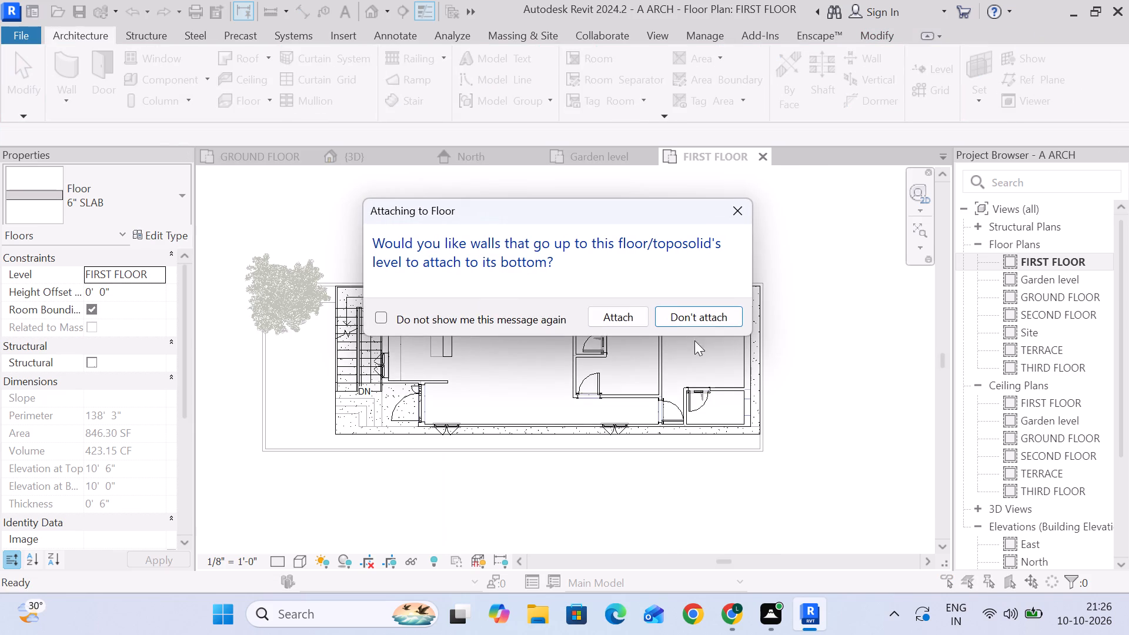
{"action": "left_click", "coordinate": [633, 318]}
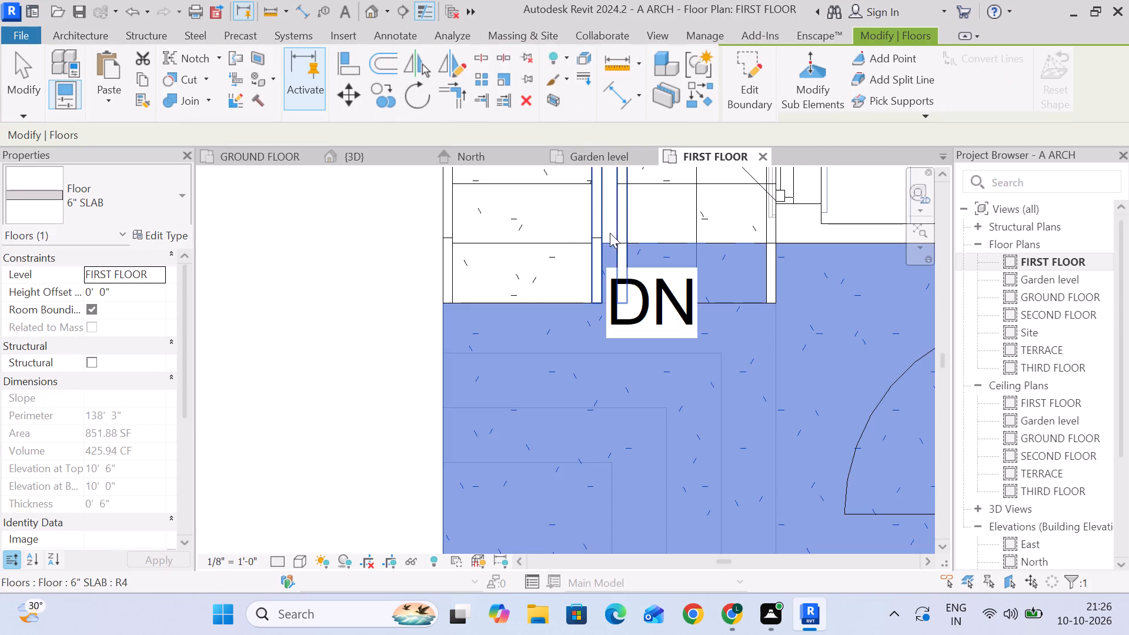
{"action": "left_click", "coordinate": [325, 295]}
{"action": "scroll", "coordinate": [372, 271], "scroll_direction": "down", "scroll_amount": 10}
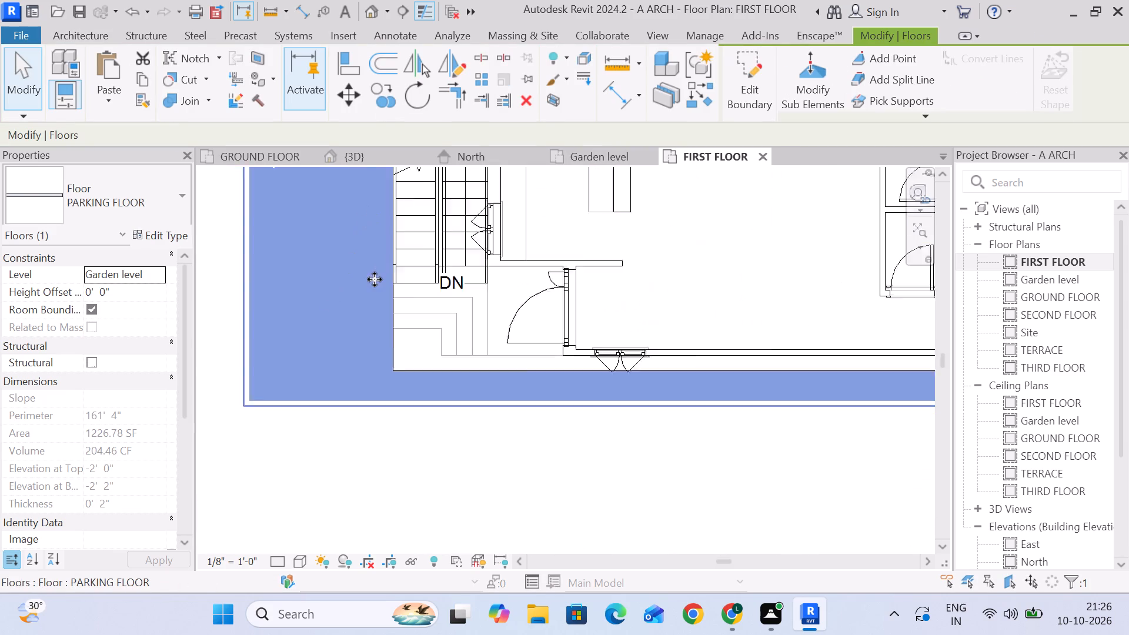
{"action": "scroll", "coordinate": [375, 279], "scroll_direction": "down", "scroll_amount": 7}
{"action": "left_click", "coordinate": [339, 394]}
Examine in 3D the junctions between the external stair flights and the slabs from several angles.
{"action": "left_click", "coordinate": [360, 156]}
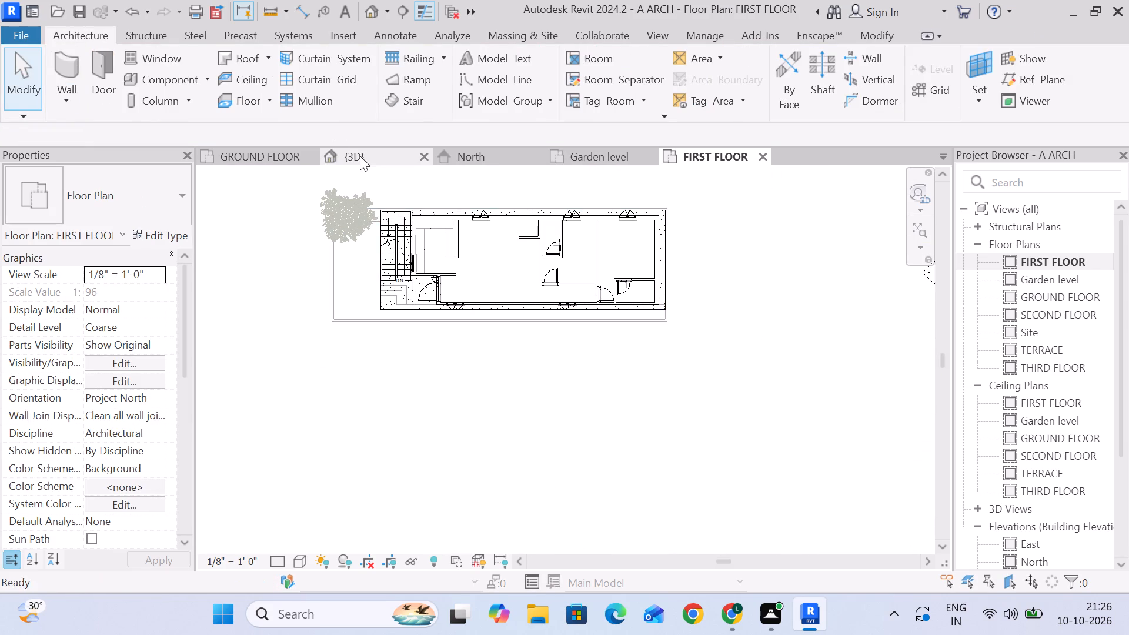
{"action": "middle_click_drag", "start_coordinate": [398, 276], "coordinate": [547, 227], "text": "shift"}
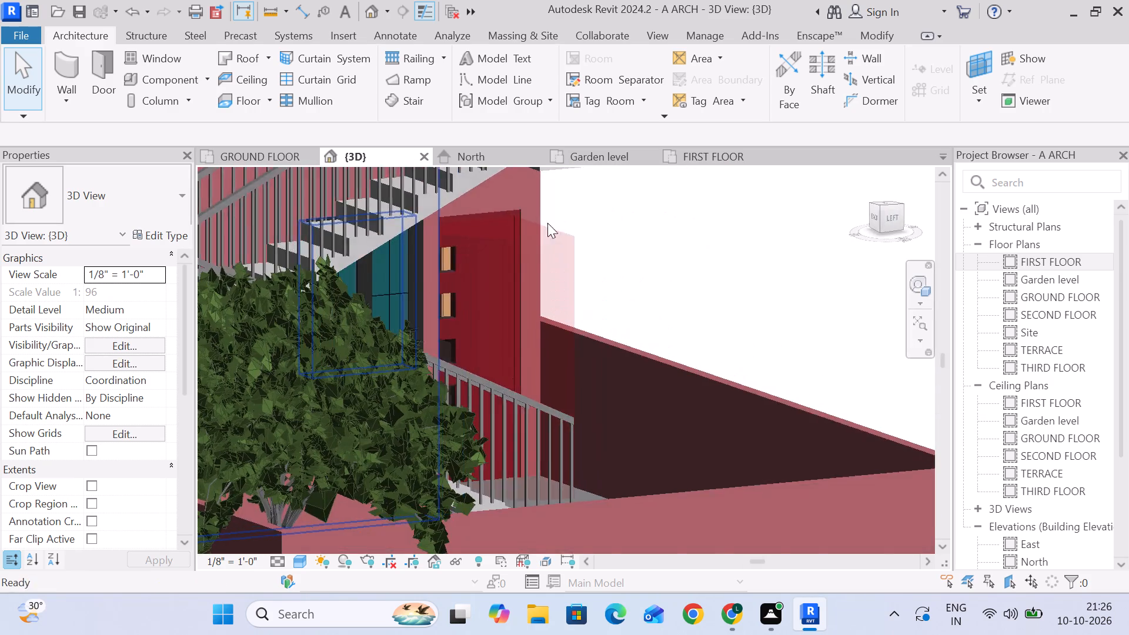
{"action": "middle_click_drag", "start_coordinate": [541, 201], "coordinate": [588, 413]}
{"action": "middle_click_drag", "start_coordinate": [588, 414], "coordinate": [550, 395], "text": "shift"}
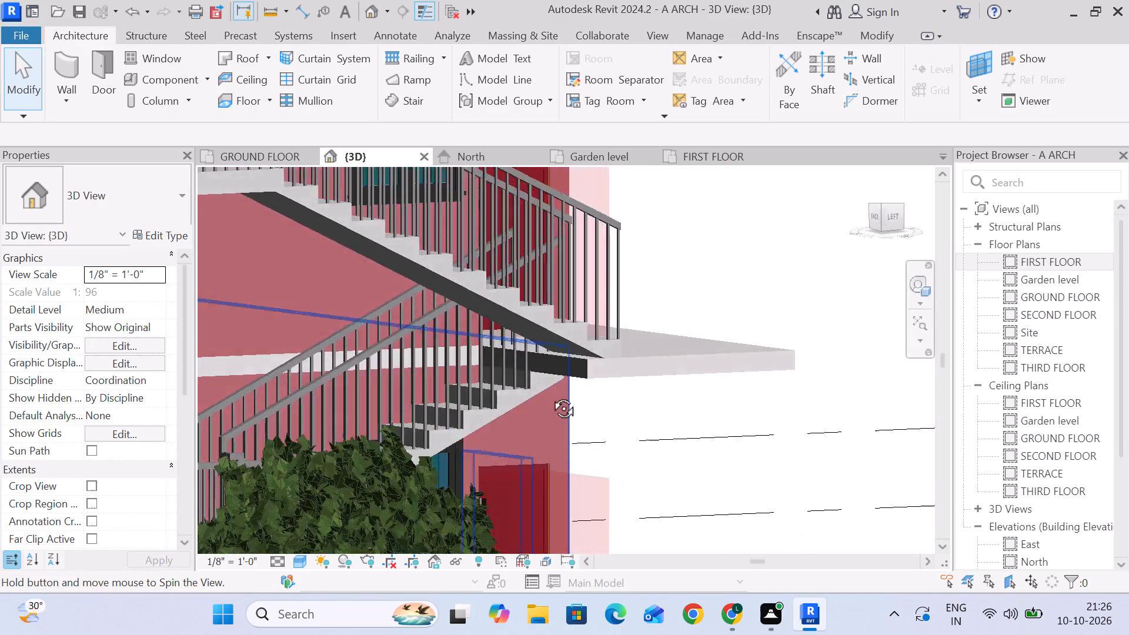
{"action": "middle_click_drag", "start_coordinate": [550, 395], "coordinate": [459, 426], "text": "shift"}
{"action": "scroll", "coordinate": [527, 391], "scroll_direction": "up", "scroll_amount": 11}
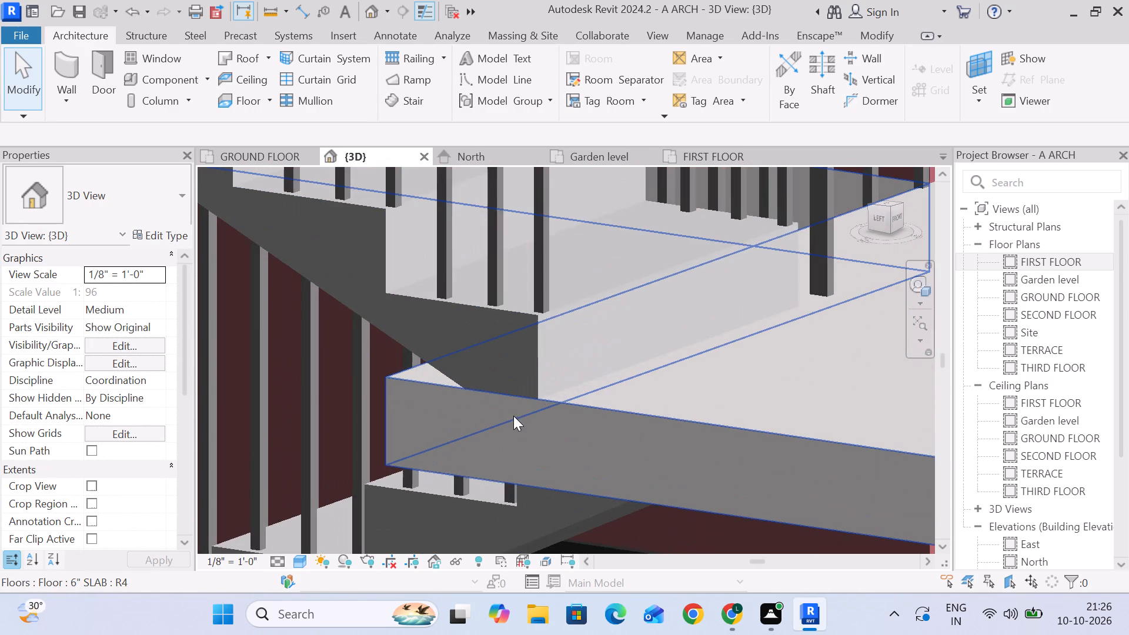
{"action": "scroll", "coordinate": [530, 410], "scroll_direction": "down", "scroll_amount": 10}
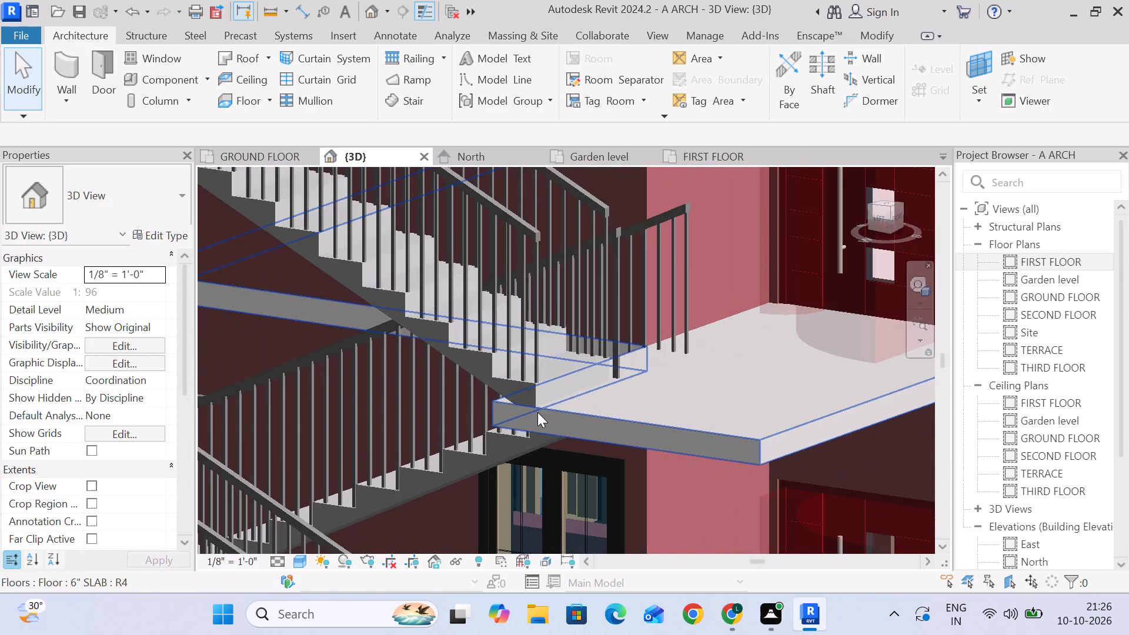
{"action": "scroll", "coordinate": [723, 387], "scroll_direction": "down", "scroll_amount": 4}
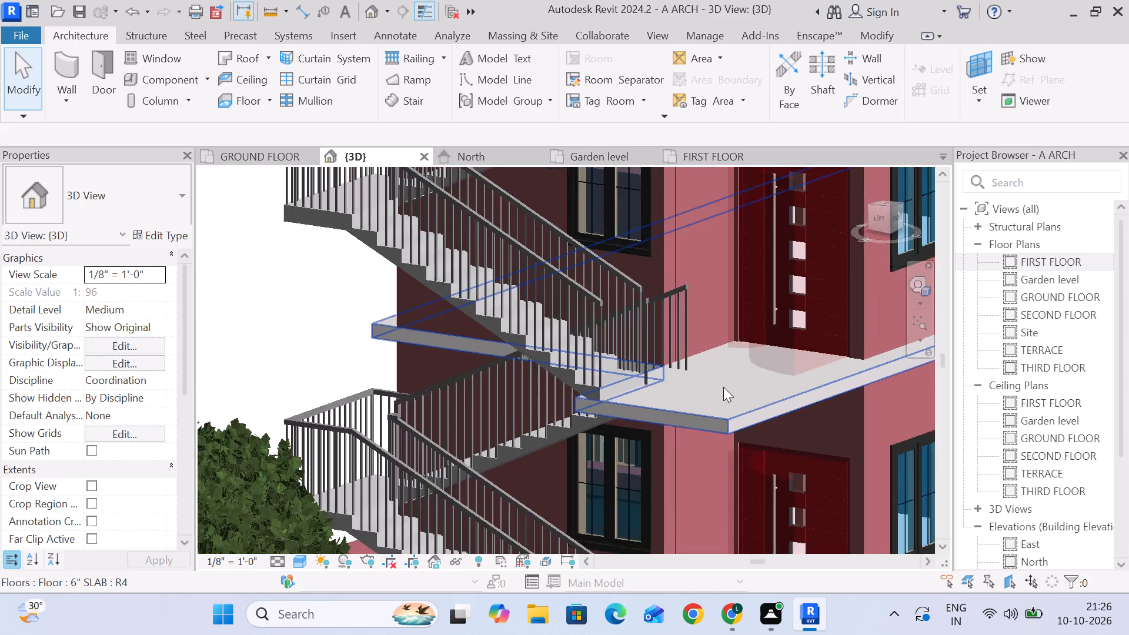
{"action": "middle_click_drag", "start_coordinate": [717, 387], "coordinate": [486, 449]}
{"action": "scroll", "coordinate": [537, 421], "scroll_direction": "down", "scroll_amount": 5}
Delete the second-floor and third-floor 6" slabs in 3D.
{"action": "left_click", "coordinate": [529, 309]}
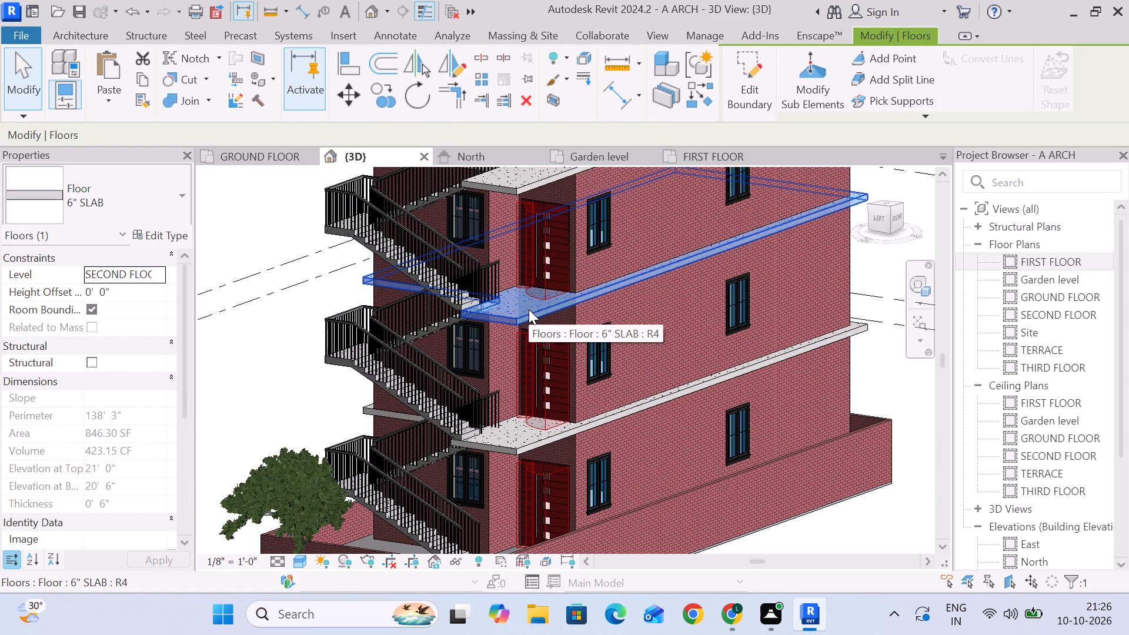
{"action": "scroll", "coordinate": [529, 309], "scroll_direction": "down", "scroll_amount": 4}
{"action": "middle_click_drag", "start_coordinate": [529, 309], "coordinate": [529, 345]}
{"action": "left_click", "coordinate": [527, 273], "text": "ctrl"}
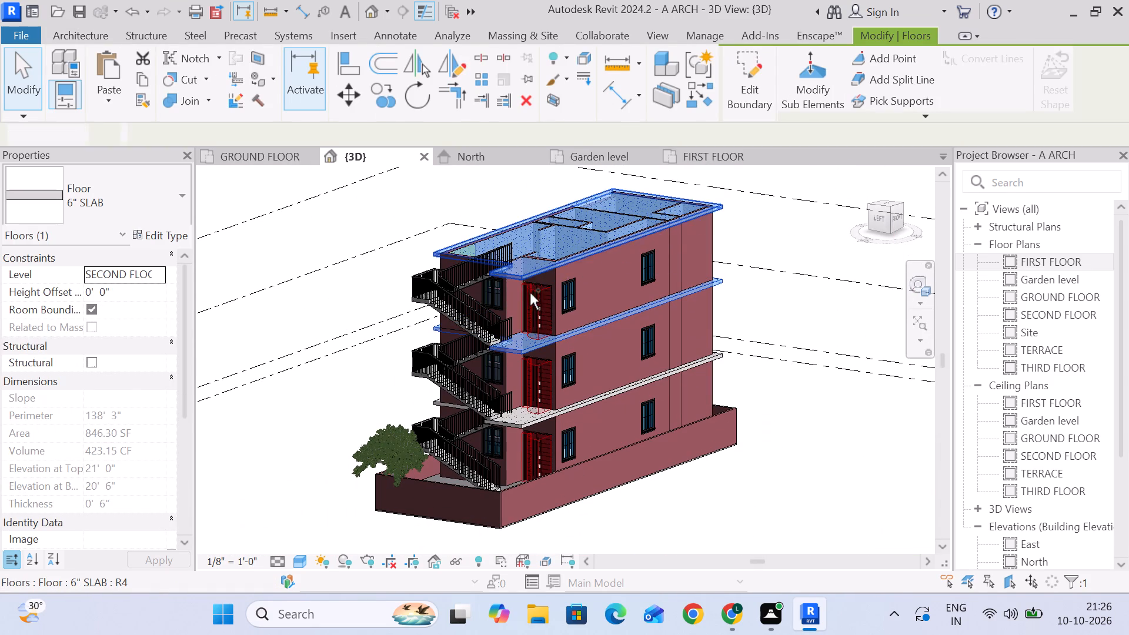
{"action": "key", "text": "Delete"}
Copy the revised first-floor 6" slab and paste it aligned to the SECOND FLOOR and THIRD FLOOR levels.
{"action": "scroll", "coordinate": [517, 428], "scroll_direction": "up", "scroll_amount": 4}
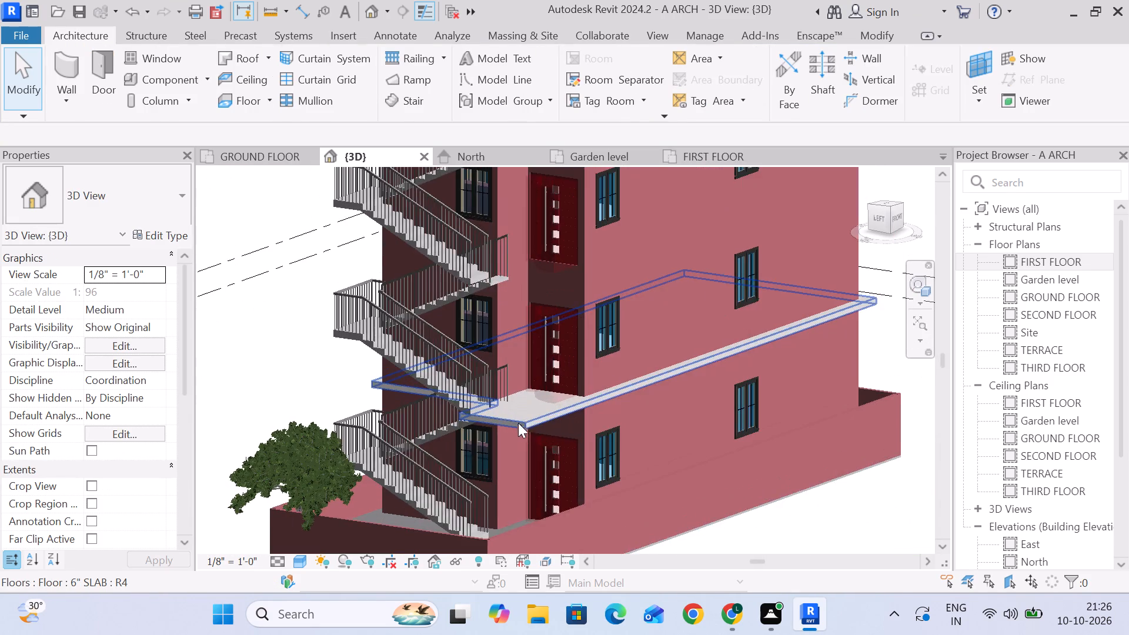
{"action": "left_click", "coordinate": [520, 415]}
{"action": "left_click", "coordinate": [141, 75]}
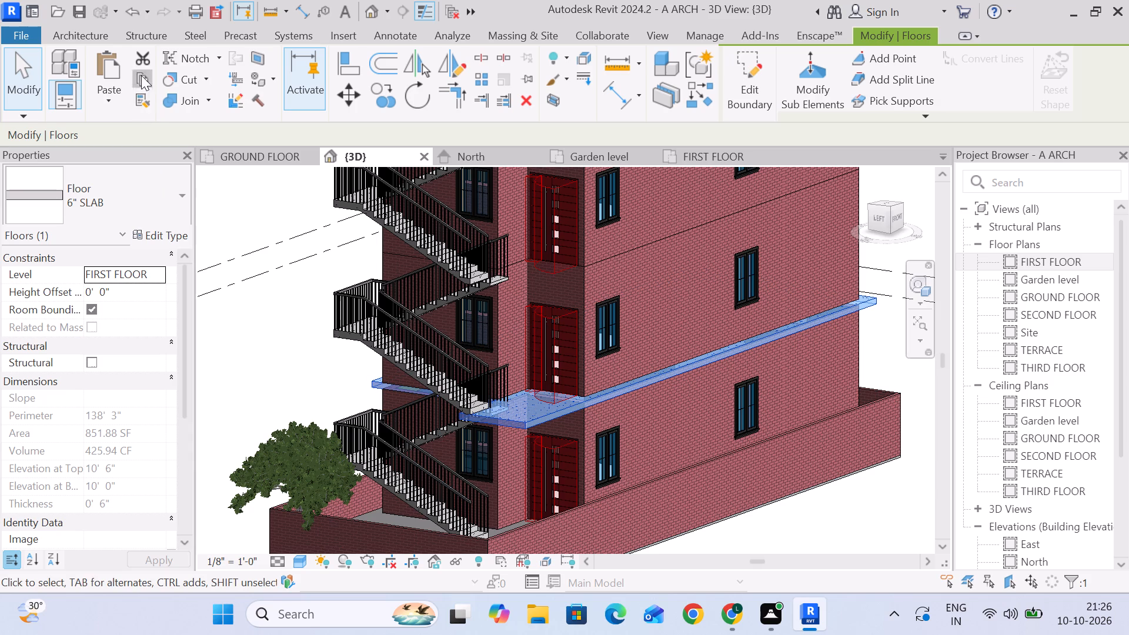
{"action": "left_click", "coordinate": [109, 103]}
{"action": "left_click", "coordinate": [139, 171]}
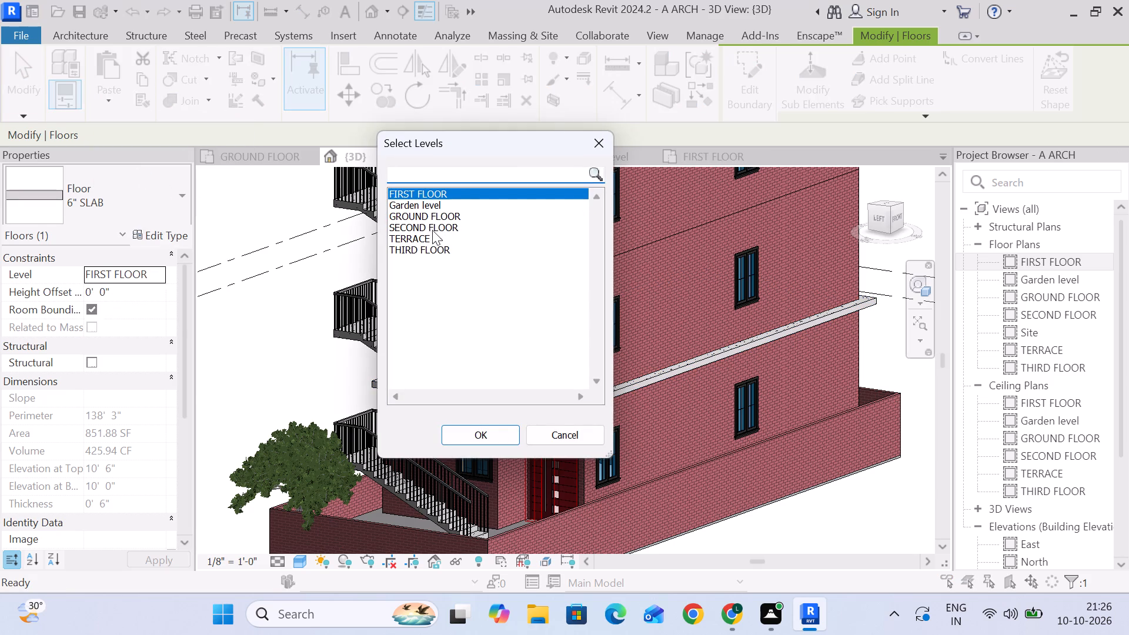
{"action": "left_click", "coordinate": [431, 221]}
{"action": "left_click", "coordinate": [428, 220]}
{"action": "left_click", "coordinate": [430, 223]}
{"action": "left_click", "coordinate": [433, 214]}
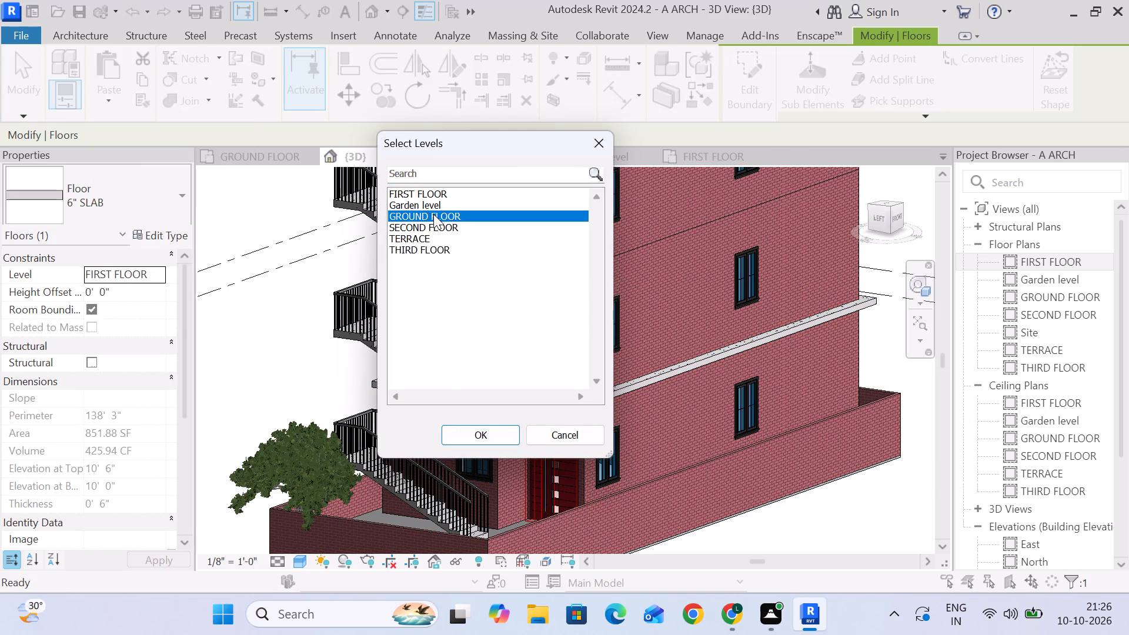
{"action": "left_click", "coordinate": [433, 227]}
{"action": "left_click", "coordinate": [433, 250], "text": "ctrl"}
{"action": "left_click", "coordinate": [483, 436]}
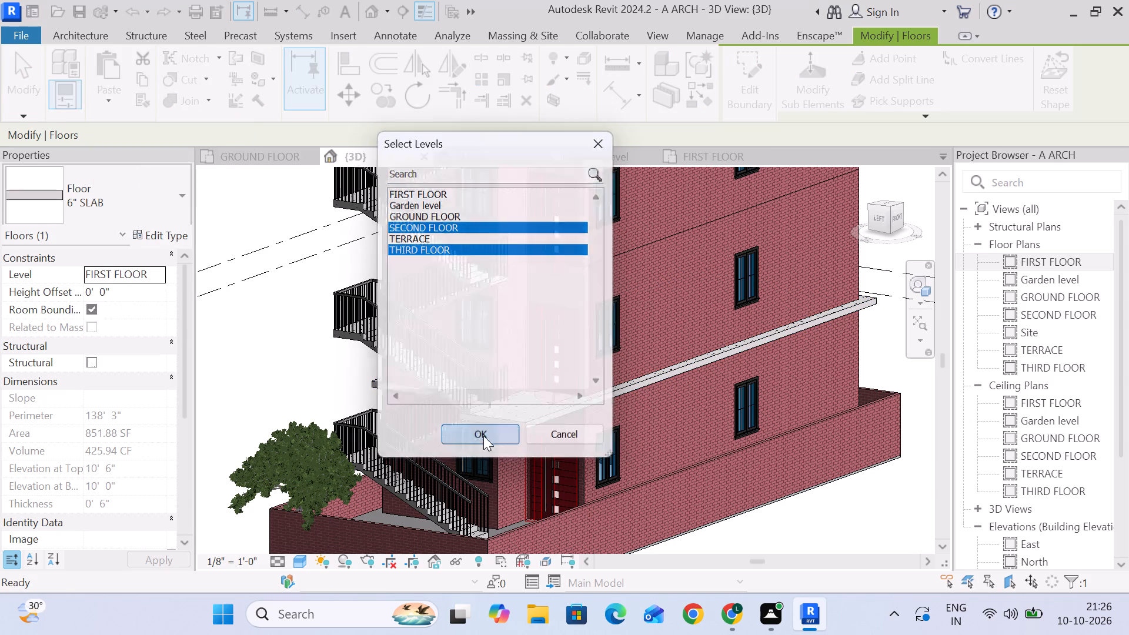
{"action": "scroll", "coordinate": [619, 322], "scroll_direction": "down", "scroll_amount": 3}
{"action": "middle_click_drag", "start_coordinate": [617, 328], "coordinate": [600, 399]}
{"action": "scroll", "coordinate": [582, 387], "scroll_direction": "up", "scroll_amount": 5}
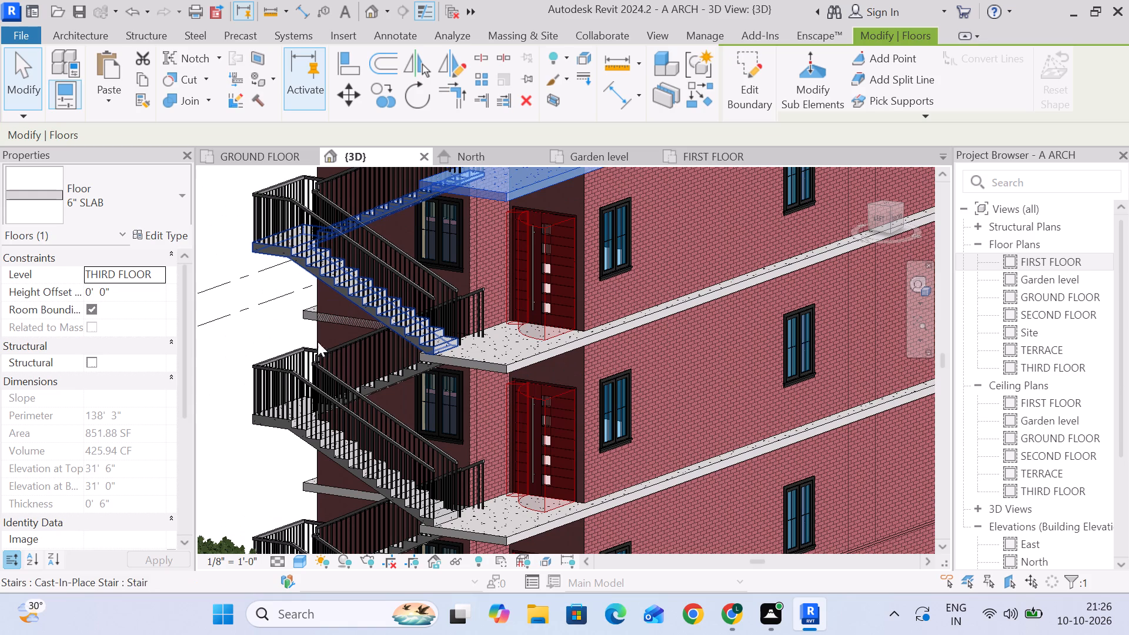
Examine in 3D how the external stair flights meet the edges of the pasted slabs, from above and below.
{"action": "left_click", "coordinate": [219, 250]}
{"action": "scroll", "coordinate": [385, 306], "scroll_direction": "down", "scroll_amount": 3}
{"action": "middle_click_drag", "start_coordinate": [388, 313], "coordinate": [412, 402]}
{"action": "scroll", "coordinate": [472, 315], "scroll_direction": "up", "scroll_amount": 4}
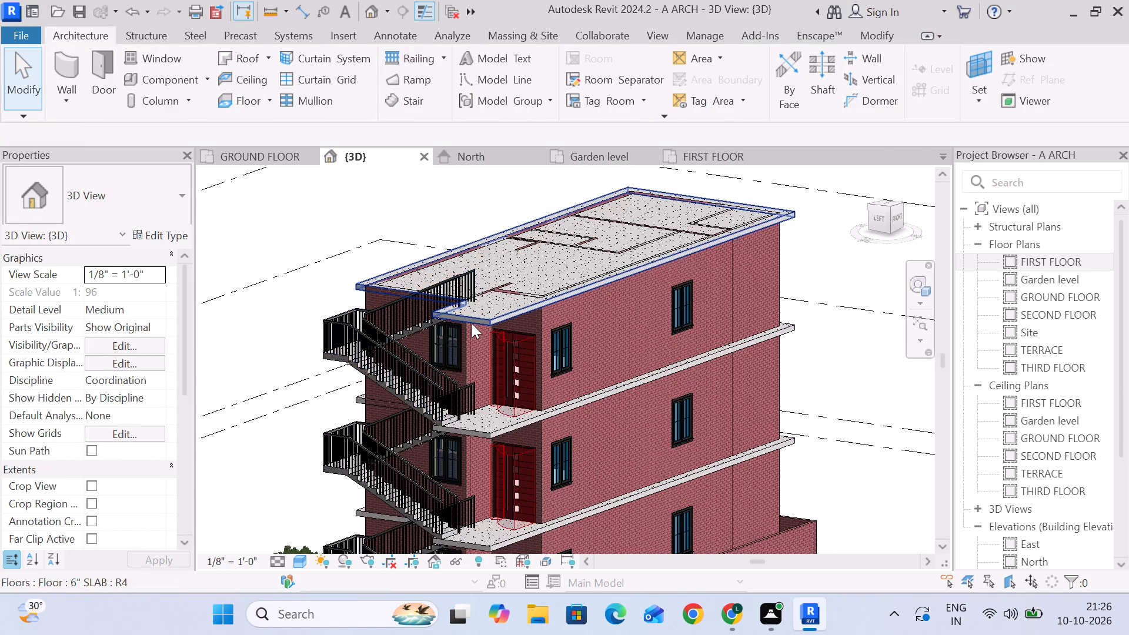
{"action": "scroll", "coordinate": [472, 323], "scroll_direction": "up", "scroll_amount": 2}
{"action": "middle_click_drag", "start_coordinate": [414, 372], "coordinate": [537, 276], "text": "shift"}
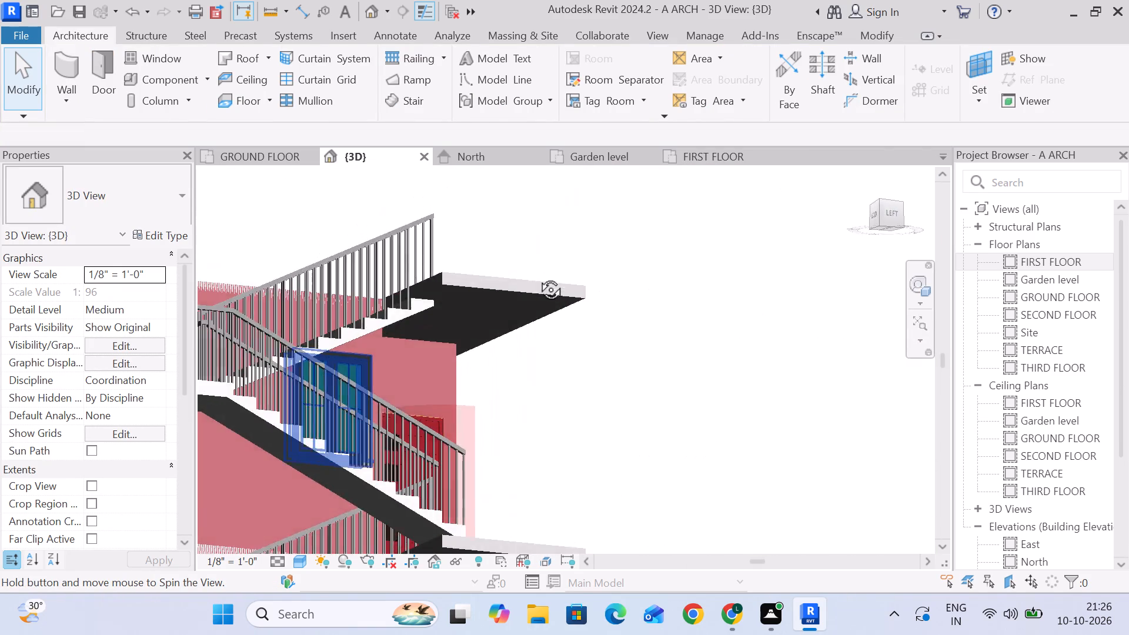
{"action": "middle_click_drag", "start_coordinate": [537, 276], "coordinate": [562, 355], "text": "shift"}
{"action": "scroll", "coordinate": [419, 264], "scroll_direction": "up", "scroll_amount": 6}
{"action": "scroll", "coordinate": [499, 362], "scroll_direction": "down", "scroll_amount": 4}
{"action": "middle_click_drag", "start_coordinate": [523, 382], "coordinate": [446, 317], "text": "shift"}
{"action": "scroll", "coordinate": [486, 424], "scroll_direction": "down", "scroll_amount": 4}
{"action": "middle_click_drag", "start_coordinate": [545, 514], "coordinate": [555, 253]}
{"action": "scroll", "coordinate": [491, 294], "scroll_direction": "up", "scroll_amount": 5}
{"action": "middle_click_drag", "start_coordinate": [477, 341], "coordinate": [481, 348], "text": "shift"}
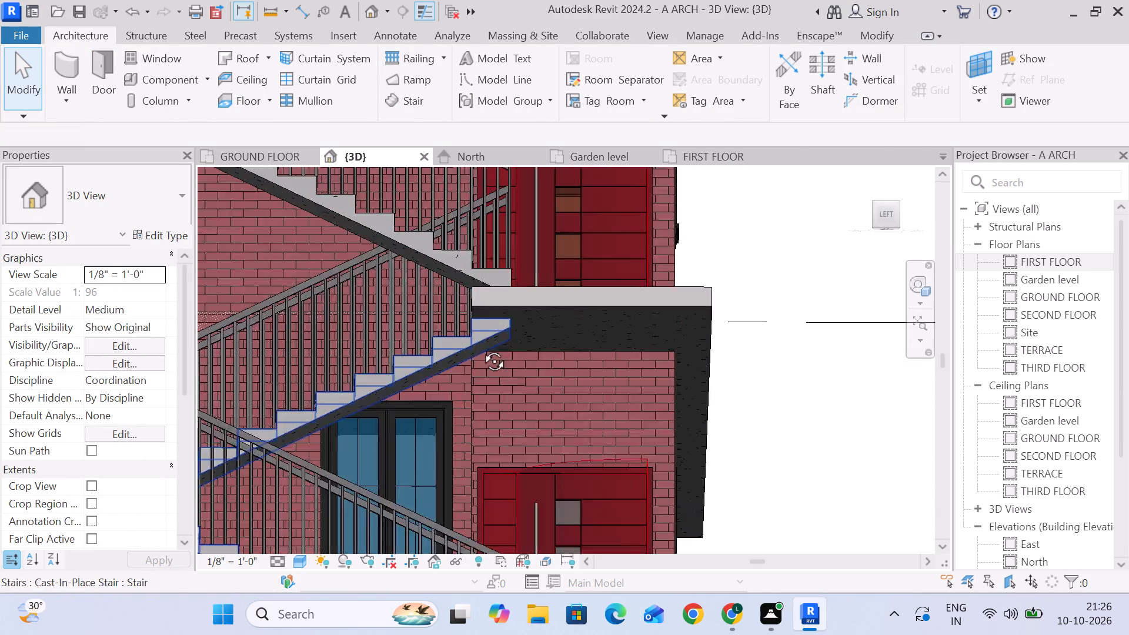
{"action": "middle_click_drag", "start_coordinate": [481, 348], "coordinate": [566, 431], "text": "shift"}
{"action": "scroll", "coordinate": [449, 299], "scroll_direction": "up", "scroll_amount": 5}
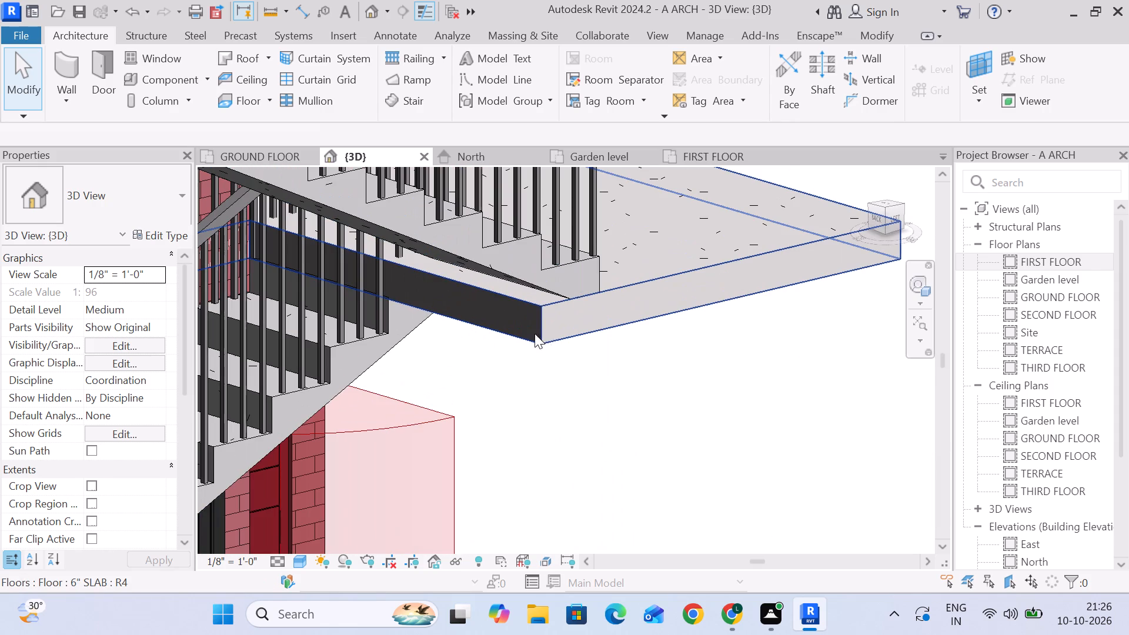
{"action": "scroll", "coordinate": [546, 331], "scroll_direction": "down", "scroll_amount": 4}
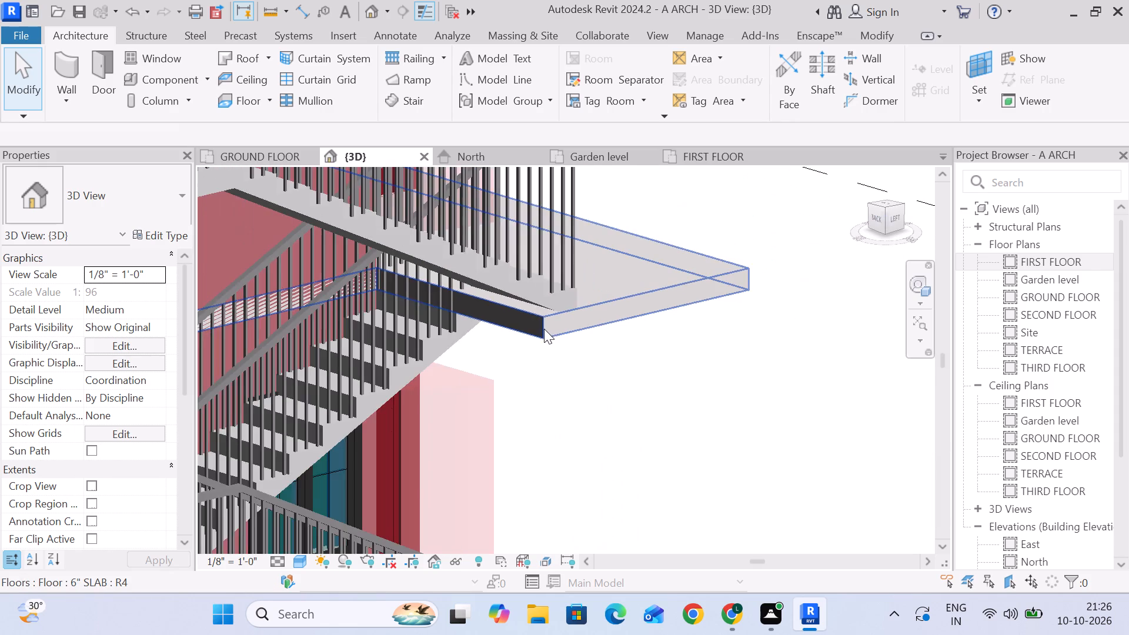
Undo the pasting of the slab copies and the deletion of the second-floor and third-floor slabs.
{"action": "key", "text": "ctrl+z"}
{"action": "key", "text": "ctrl+z"}
{"action": "key", "text": "ctrl+z"}
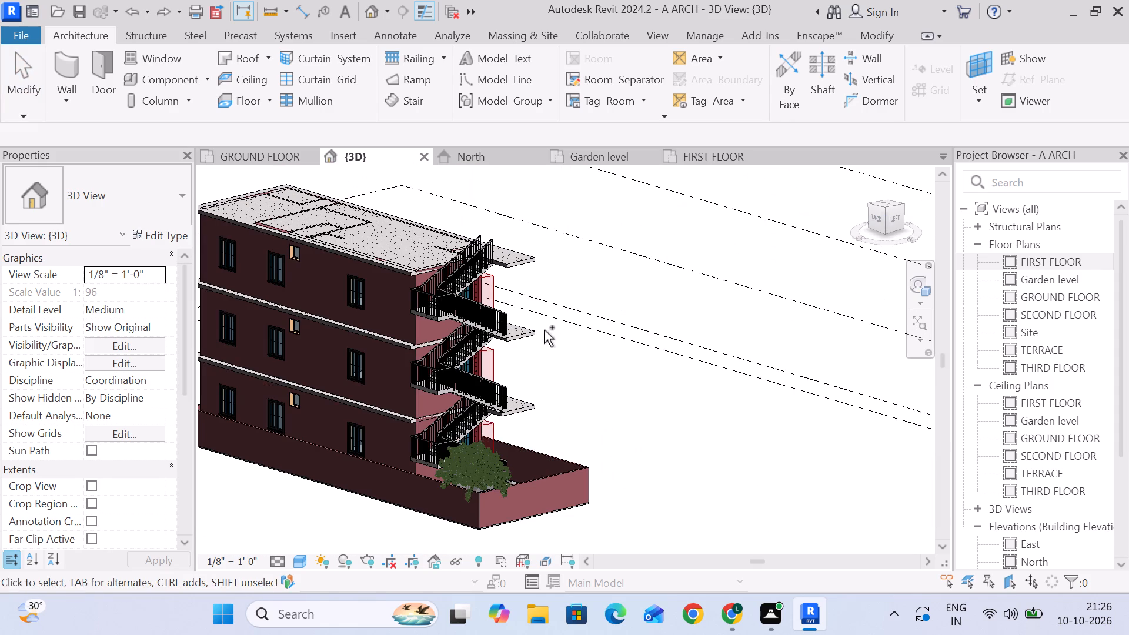
Undo the last boundary change of the first-floor 6" slab at the stair landing and finish the boundary edit.
{"action": "scroll", "coordinate": [515, 410], "scroll_direction": "up", "scroll_amount": 13}
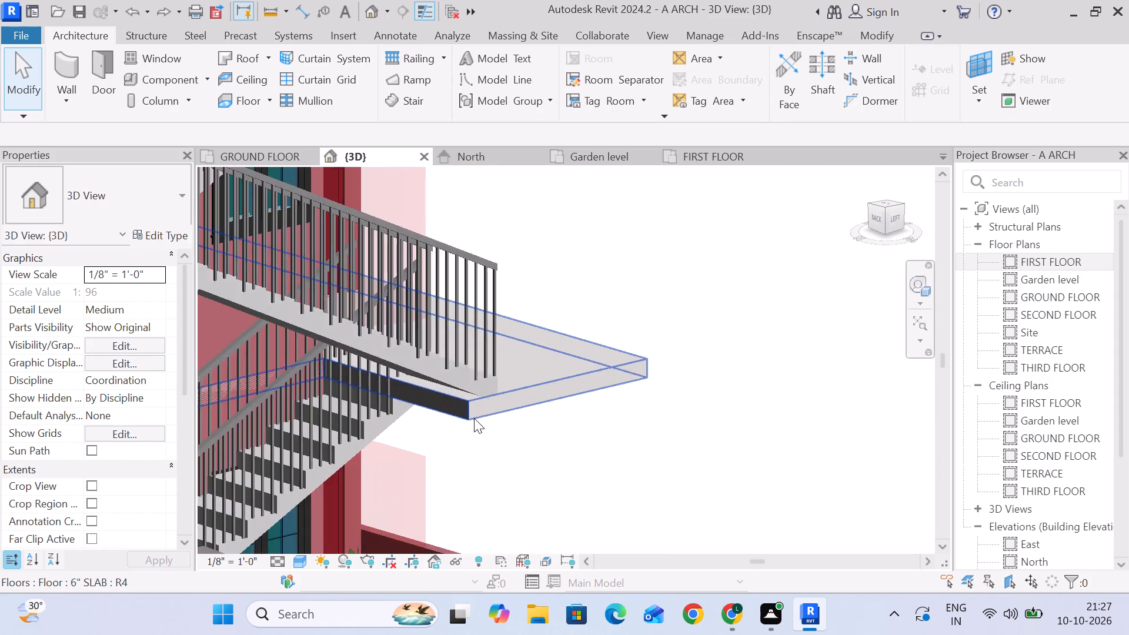
{"action": "scroll", "coordinate": [474, 418], "scroll_direction": "up", "scroll_amount": 3}
{"action": "key", "text": "ctrl+z"}
{"action": "key", "text": "ctrl+z"}
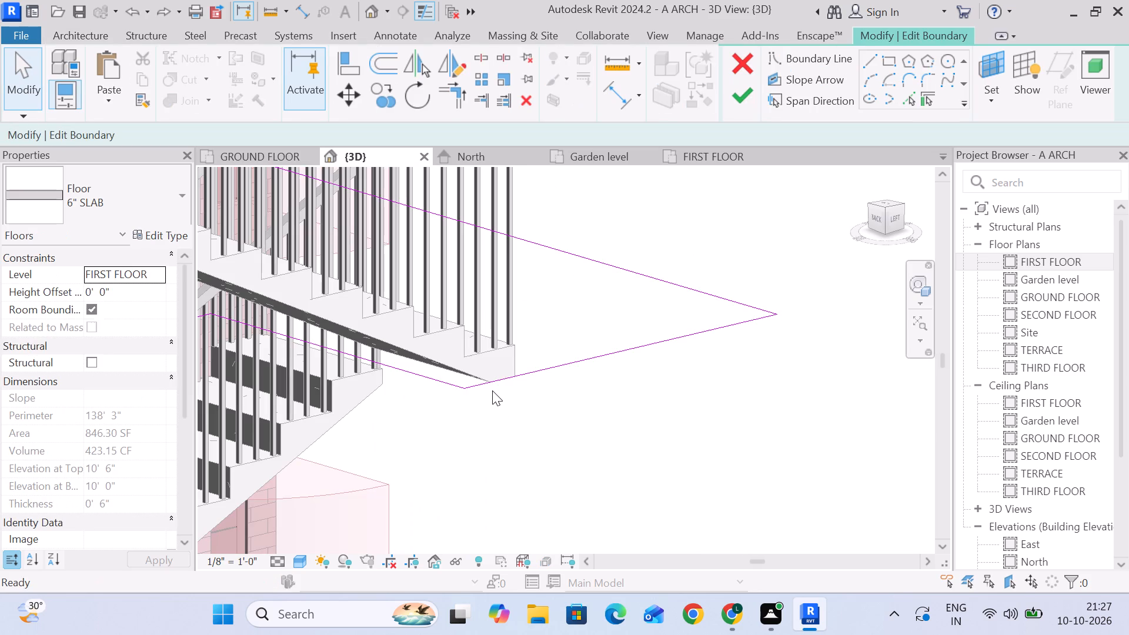
{"action": "left_click", "coordinate": [739, 96]}
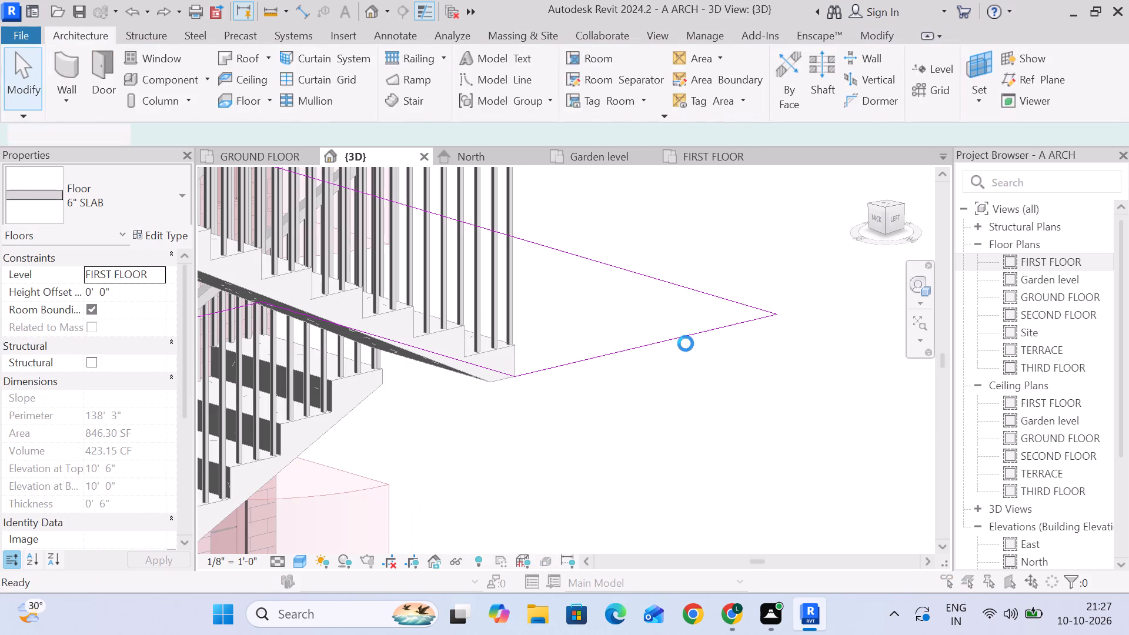
{"action": "left_click", "coordinate": [645, 310]}
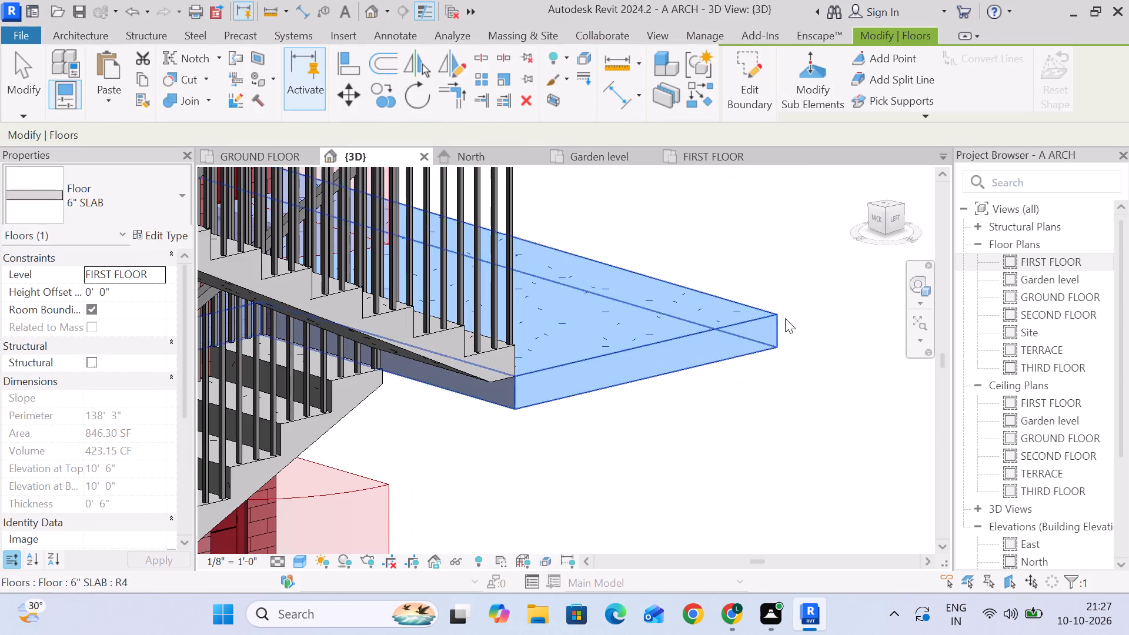
{"action": "left_click", "coordinate": [790, 389]}
Examine the external stair, its landings and the slabs of all storeys in 3D from several angles.
{"action": "scroll", "coordinate": [801, 383], "scroll_direction": "down", "scroll_amount": 5}
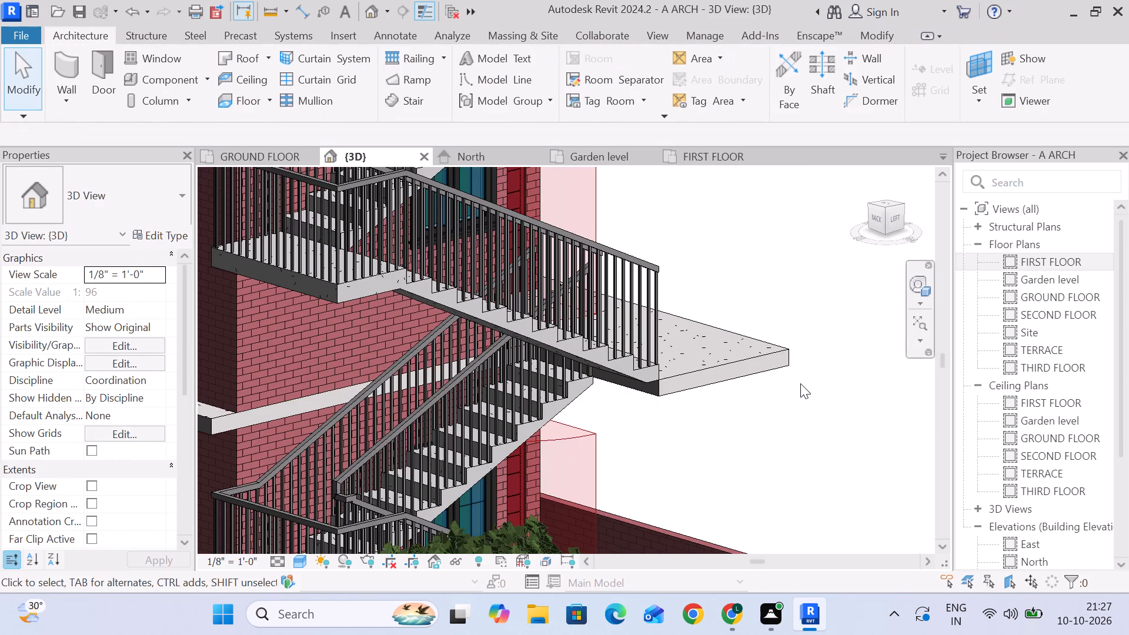
{"action": "middle_click_drag", "start_coordinate": [800, 383], "coordinate": [596, 502], "text": "shift"}
{"action": "scroll", "coordinate": [800, 383], "scroll_direction": "up", "scroll_amount": 1, "text": "shift"}
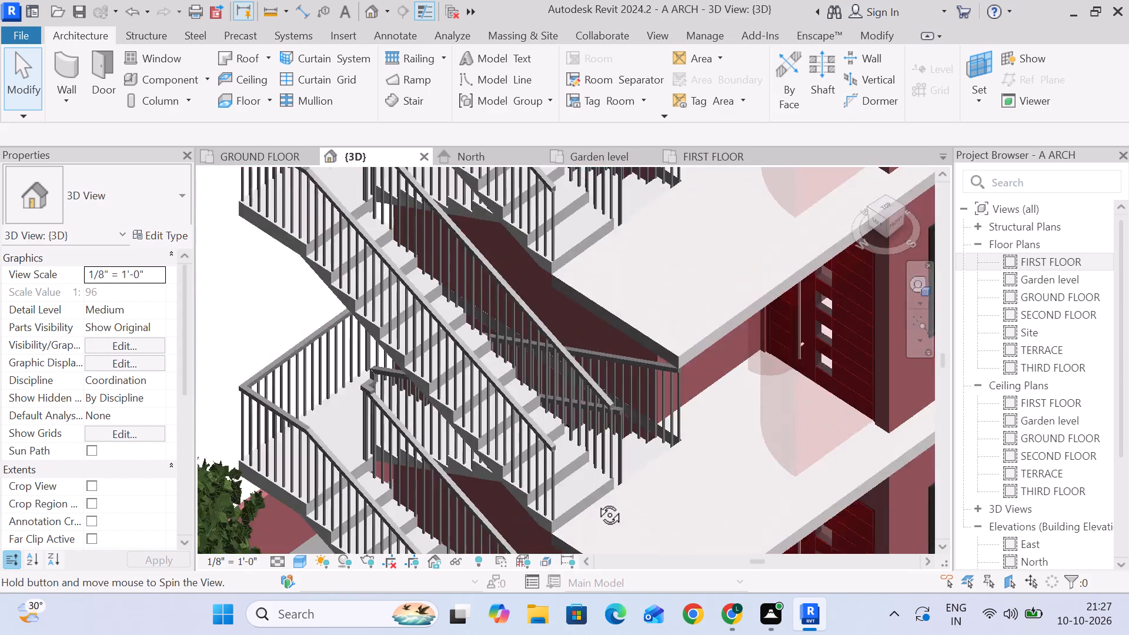
{"action": "middle_click_drag", "start_coordinate": [596, 502], "coordinate": [593, 502], "text": "shift"}
{"action": "scroll", "coordinate": [616, 474], "scroll_direction": "down", "scroll_amount": 4}
{"action": "middle_click_drag", "start_coordinate": [642, 467], "coordinate": [676, 219]}
{"action": "scroll", "coordinate": [678, 232], "scroll_direction": "down", "scroll_amount": 10}
{"action": "middle_click_drag", "start_coordinate": [700, 359], "coordinate": [606, 476]}
{"action": "middle_click_drag", "start_coordinate": [629, 472], "coordinate": [644, 411]}
{"action": "middle_click_drag", "start_coordinate": [706, 449], "coordinate": [637, 491]}
{"action": "scroll", "coordinate": [577, 396], "scroll_direction": "up", "scroll_amount": 5}
{"action": "middle_click_drag", "start_coordinate": [586, 407], "coordinate": [625, 420]}
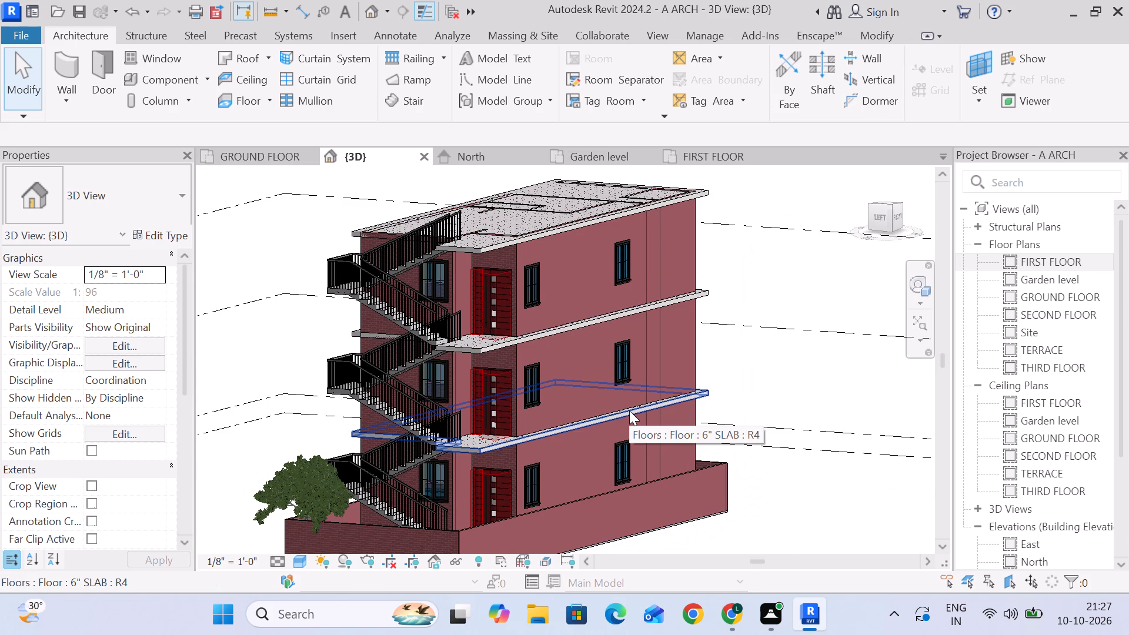
{"action": "key", "text": "space"}
{"action": "left_click", "coordinate": [773, 359]}
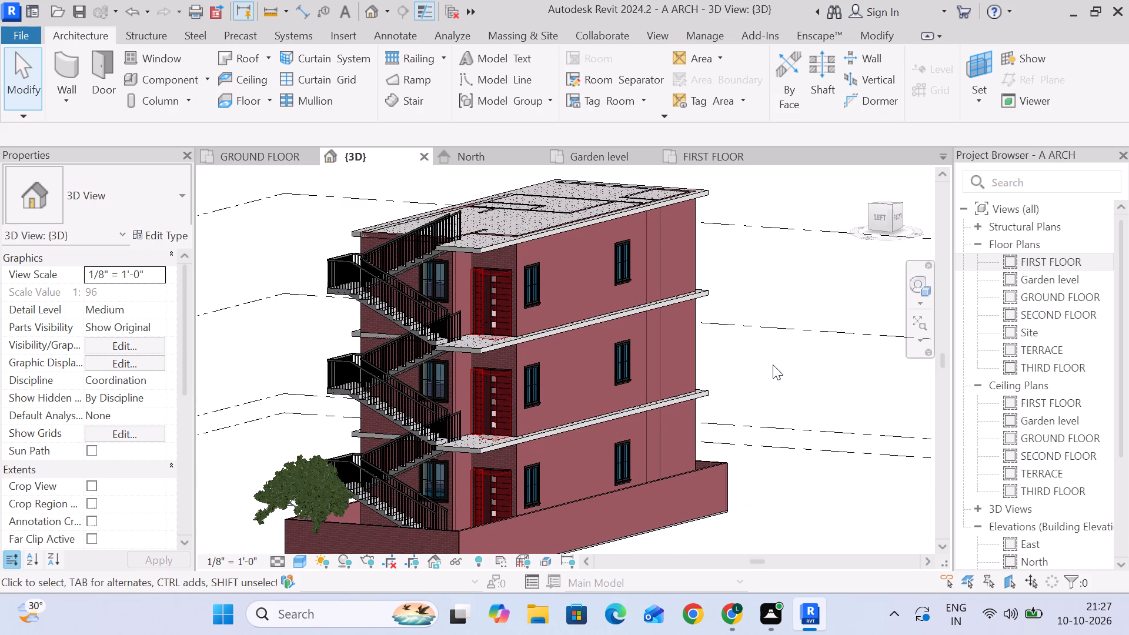